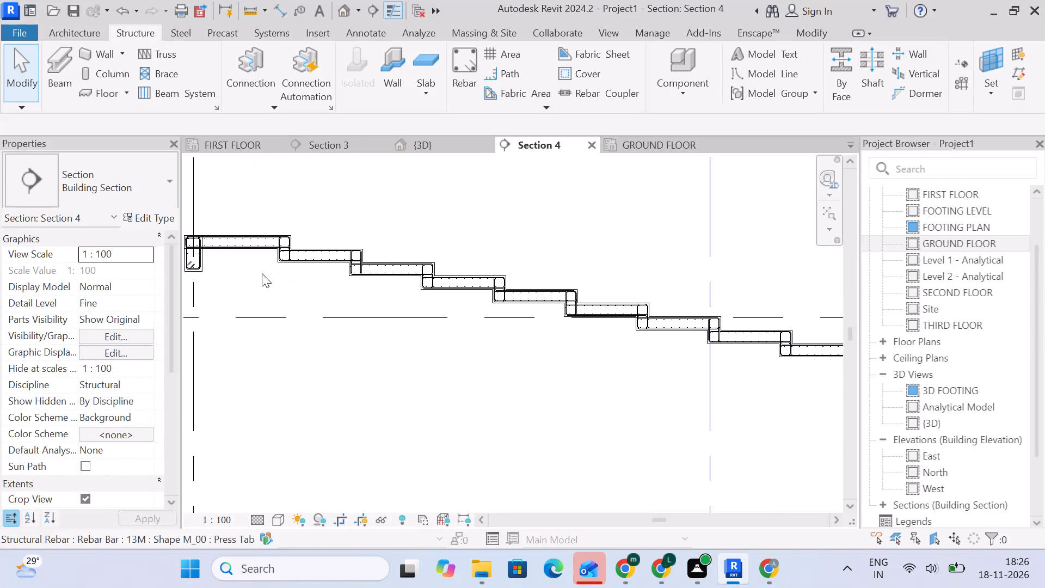
# Examine the stirrups and bars at the stair's top end and along the whole stair in Section 4.
pyautogui.scroll(6, 230, 268)
pyautogui.scroll(-1, 251, 265)
pyautogui.moveTo(271, 269); pyautogui.dragTo(326, 272, button='middle')
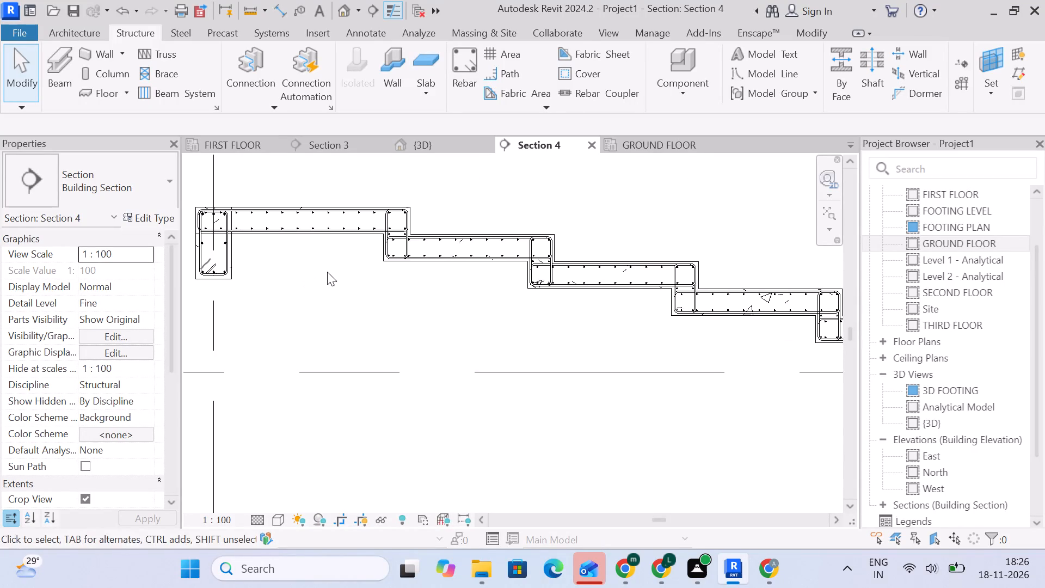
pyautogui.scroll(6, 288, 214)
pyautogui.scroll(-15, 282, 216)
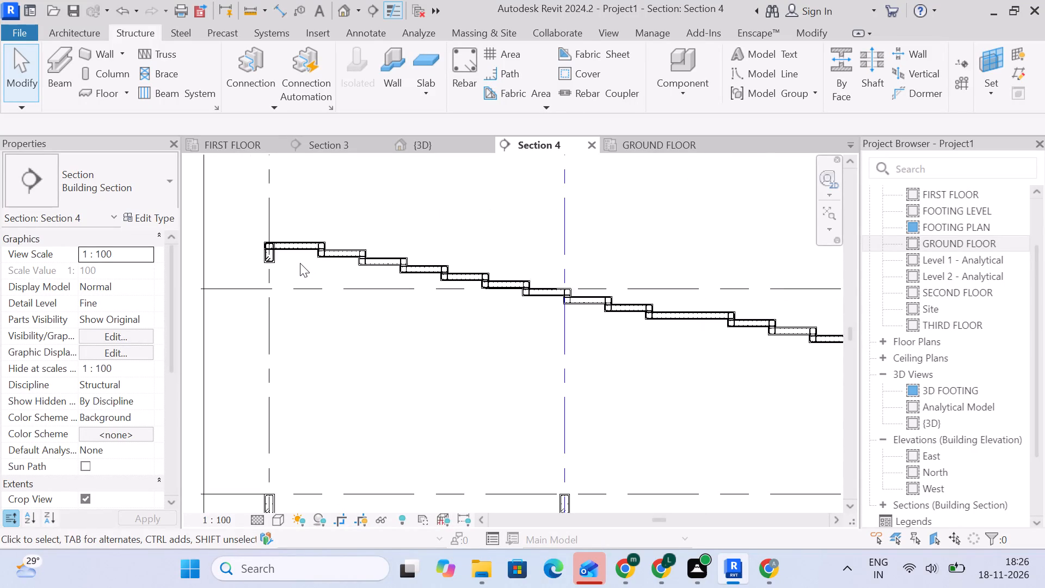
pyautogui.scroll(-15, 300, 263)
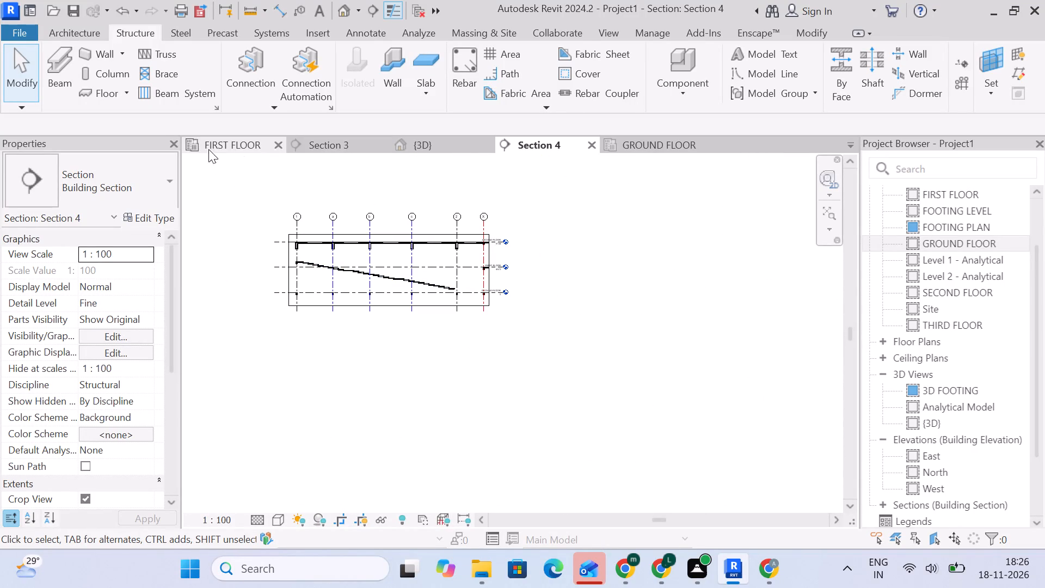
# Switch to the {3D} view and inspect the stair and the surrounding structural frame from several sides.
pyautogui.click(439, 147)
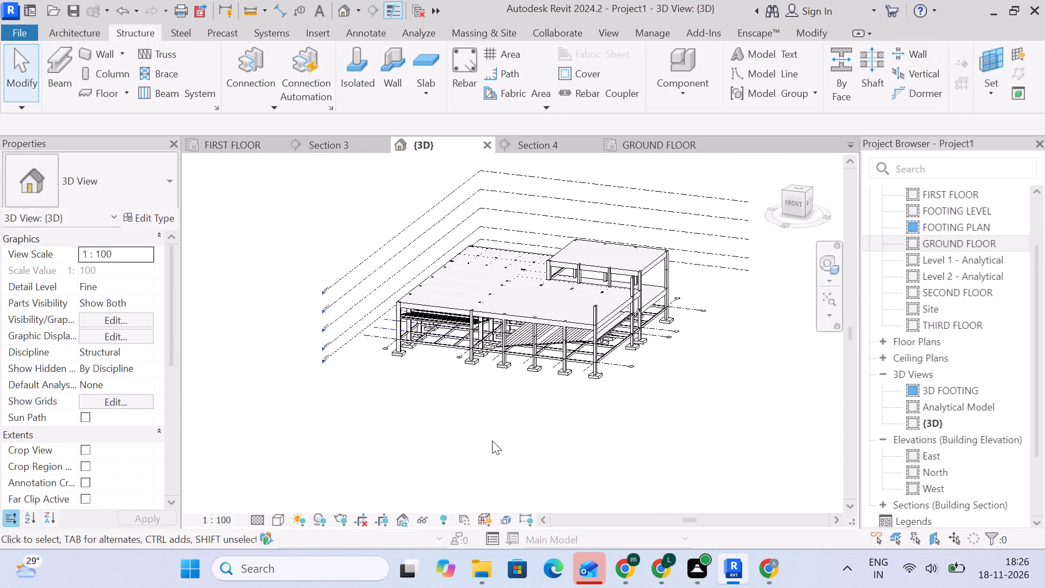
pyautogui.scroll(5, 457, 353)
pyautogui.scroll(1, 426, 405)
pyautogui.moveTo(431, 406); pyautogui.dragTo(625, 410, button='middle')
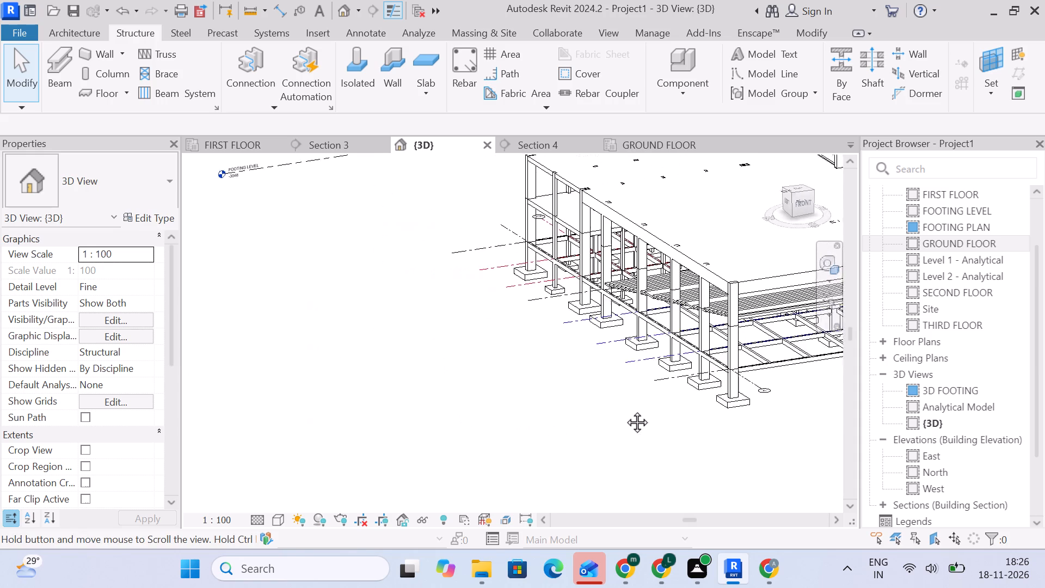
pyautogui.moveTo(625, 410); pyautogui.dragTo(626, 409, button='middle')
pyautogui.scroll(-1, 626, 407)
pyautogui.moveTo(612, 399); pyautogui.dragTo(353, 387, button='middle')
pyautogui.scroll(1, 353, 387)
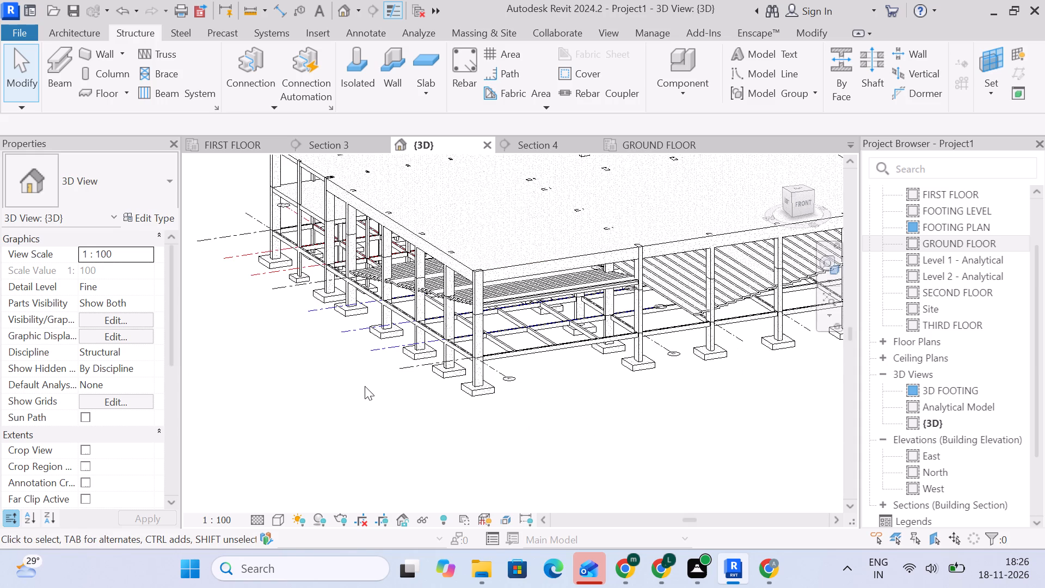
pyautogui.scroll(-4, 365, 386)
pyautogui.keyDown('shift'); pyautogui.moveTo(365, 389); pyautogui.dragTo(458, 299, button='middle'); pyautogui.keyUp('shift')
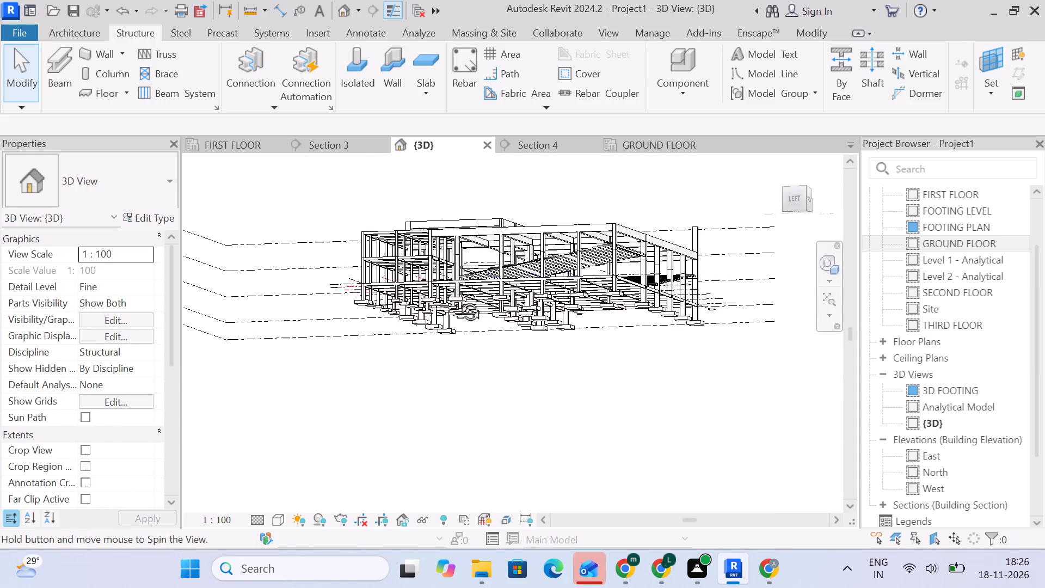
pyautogui.keyDown('shift'); pyautogui.moveTo(458, 299); pyautogui.dragTo(711, 336, button='middle'); pyautogui.keyUp('shift')
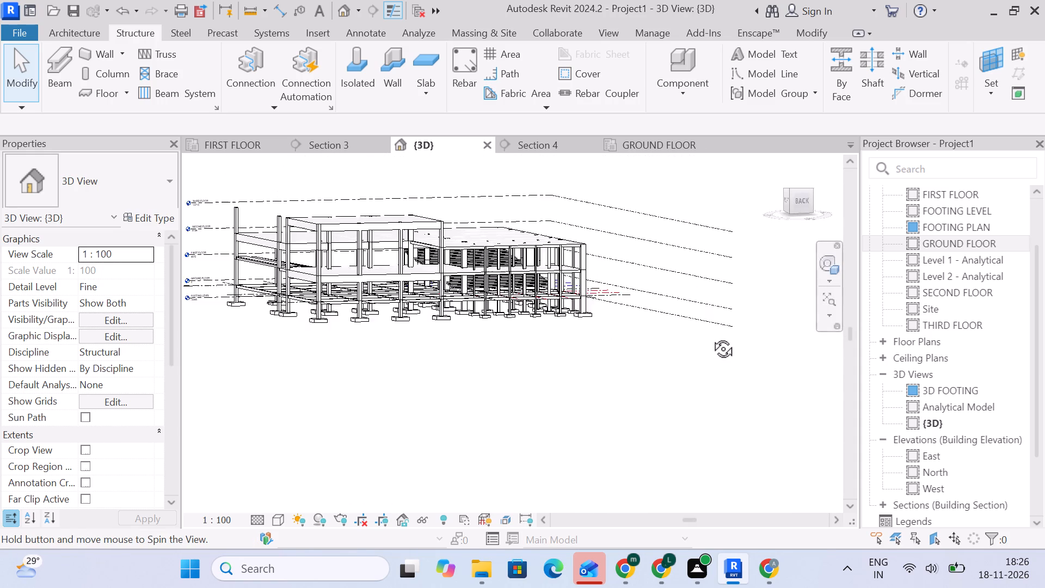
pyautogui.keyDown('shift'); pyautogui.moveTo(711, 336); pyautogui.dragTo(561, 345, button='middle'); pyautogui.keyUp('shift')
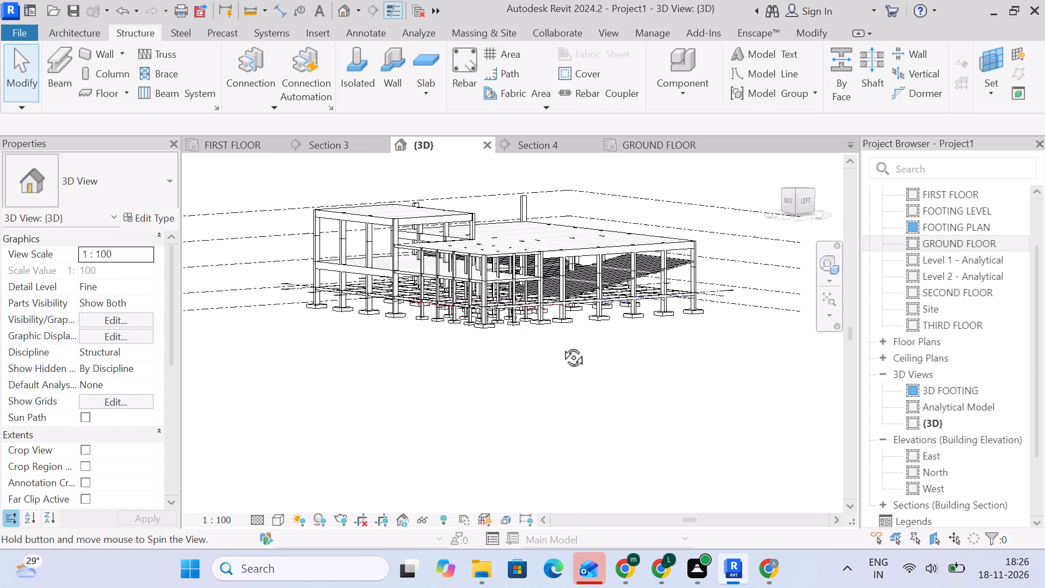
pyautogui.keyDown('shift'); pyautogui.moveTo(561, 345); pyautogui.dragTo(541, 367, button='middle'); pyautogui.keyUp('shift')
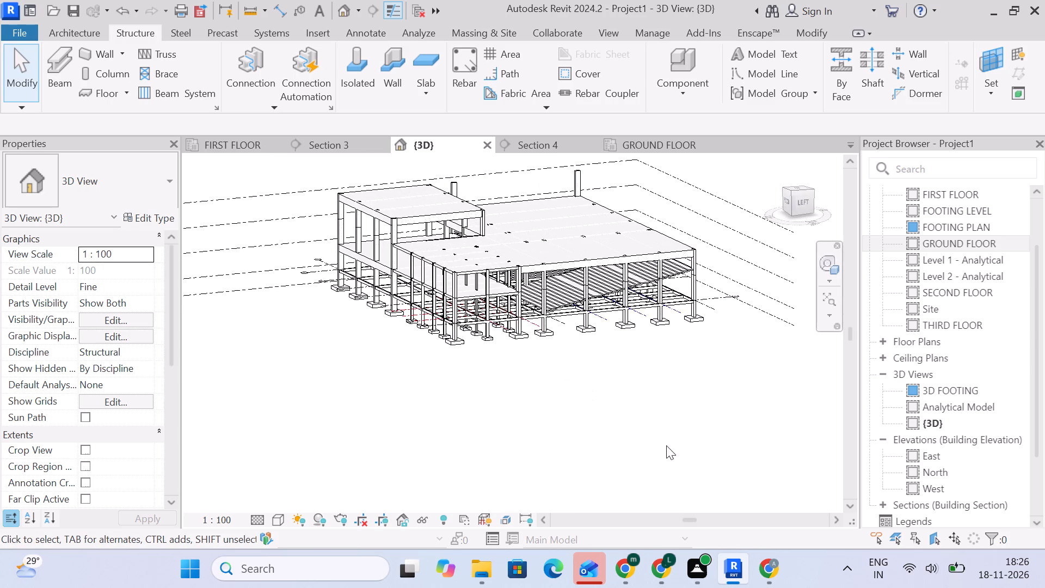
pyautogui.moveTo(711, 578); pyautogui.dragTo(709, 573)
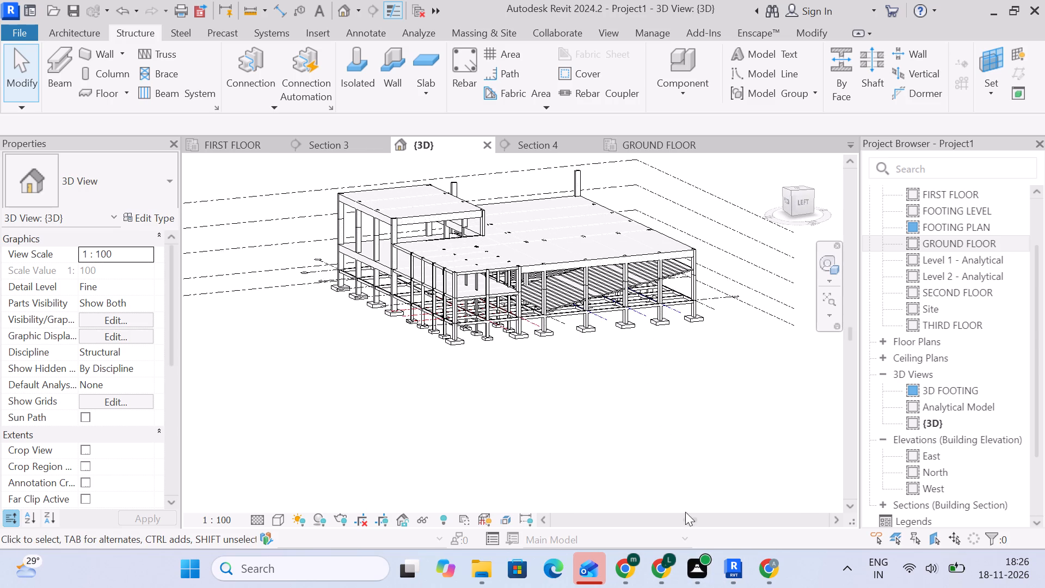
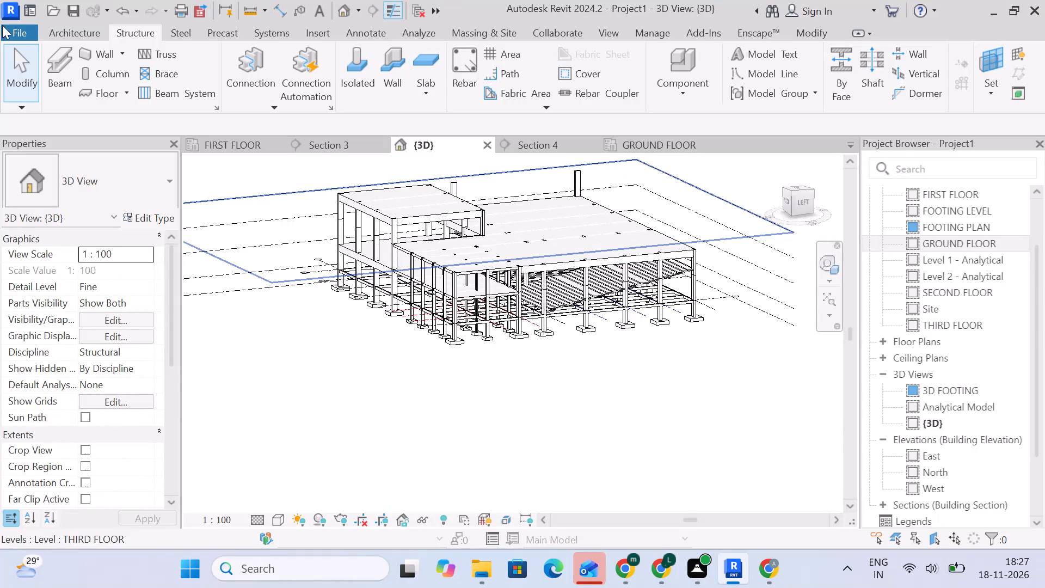
# Examine the stair, slabs and structural frame up close and from all sides in the {3D} view.
pyautogui.moveTo(500, 378); pyautogui.dragTo(442, 424, button='middle')
pyautogui.scroll(1, 442, 424)
pyautogui.scroll(6, 467, 352)
pyautogui.scroll(5, 603, 340)
pyautogui.scroll(2, 558, 317)
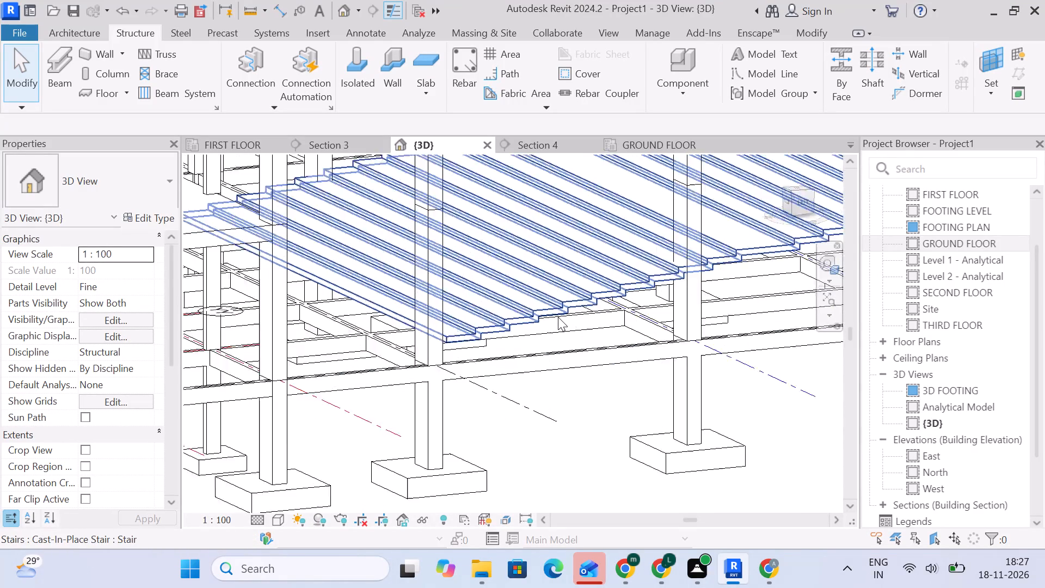
pyautogui.scroll(2, 558, 317)
pyautogui.scroll(-6, 628, 459)
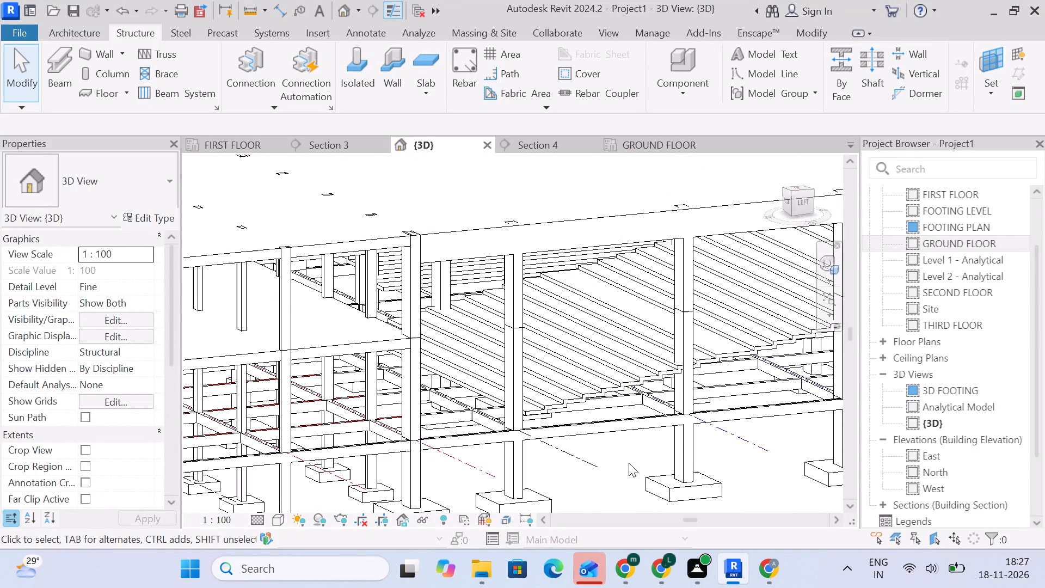
pyautogui.moveTo(629, 463); pyautogui.dragTo(555, 330, button='middle')
pyautogui.scroll(-5, 548, 361)
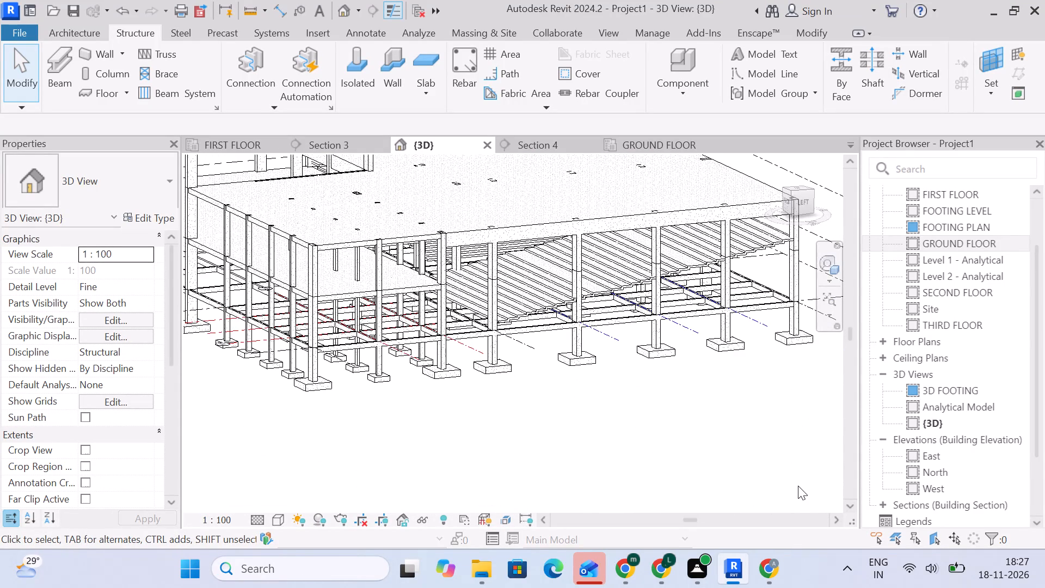
pyautogui.scroll(-4, 792, 487)
pyautogui.moveTo(782, 483); pyautogui.dragTo(679, 428, button='middle')
pyautogui.moveTo(724, 430); pyautogui.dragTo(700, 430)
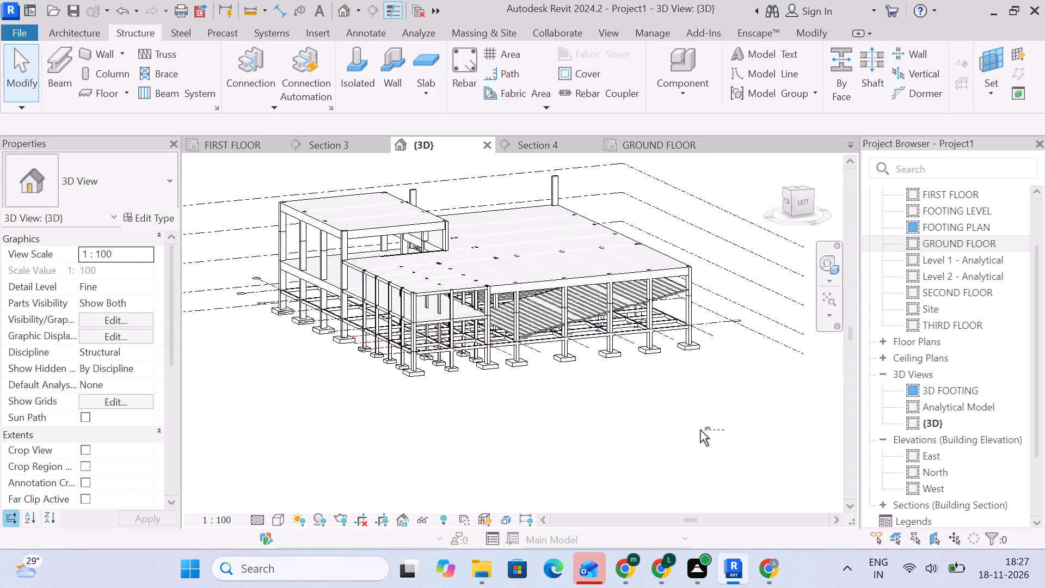
pyautogui.moveTo(700, 430); pyautogui.dragTo(699, 430)
pyautogui.moveTo(744, 413); pyautogui.dragTo(477, 388, button='middle')
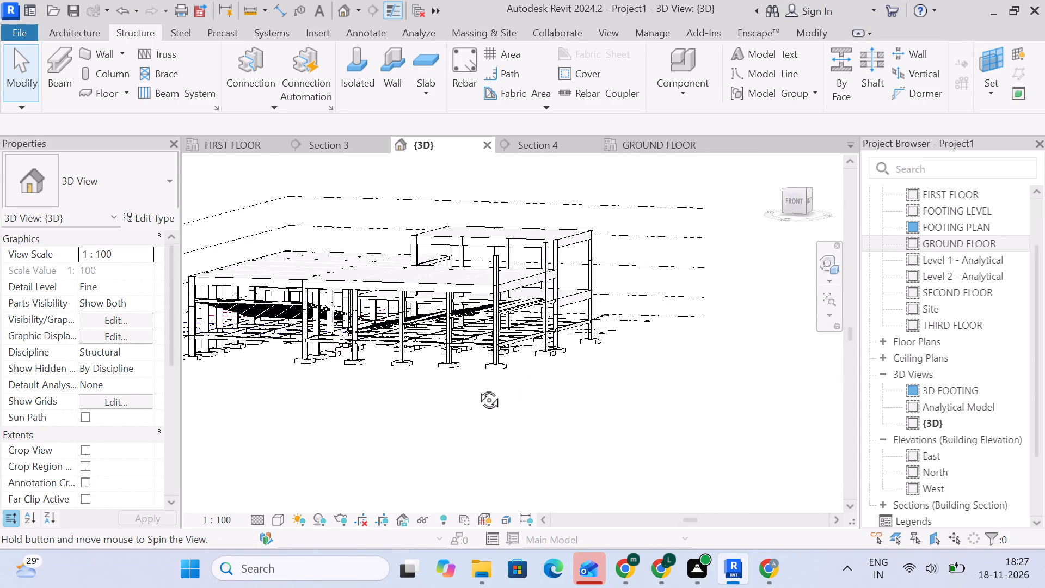
pyautogui.moveTo(477, 388); pyautogui.dragTo(674, 386, button='middle')
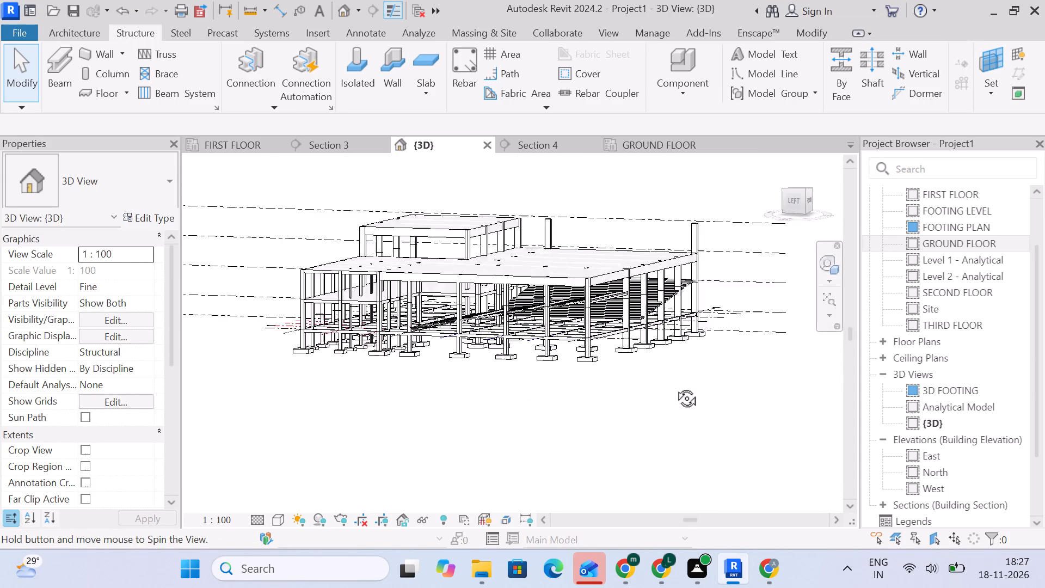
pyautogui.moveTo(674, 386); pyautogui.dragTo(599, 431, button='middle')
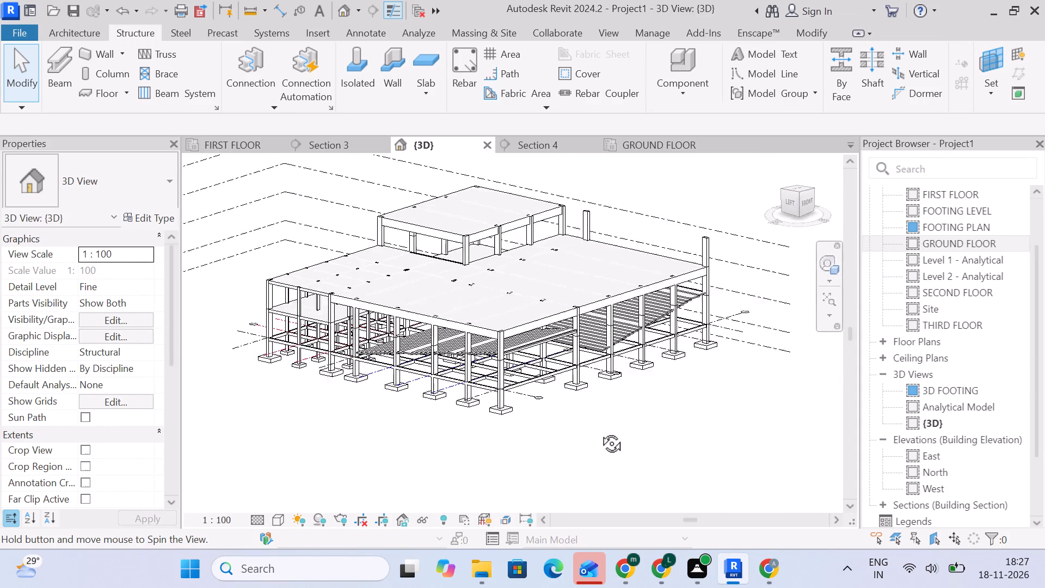
pyautogui.moveTo(599, 431); pyautogui.dragTo(363, 424, button='middle')
pyautogui.scroll(1, 524, 321)
pyautogui.moveTo(526, 321); pyautogui.dragTo(733, 335, button='middle')
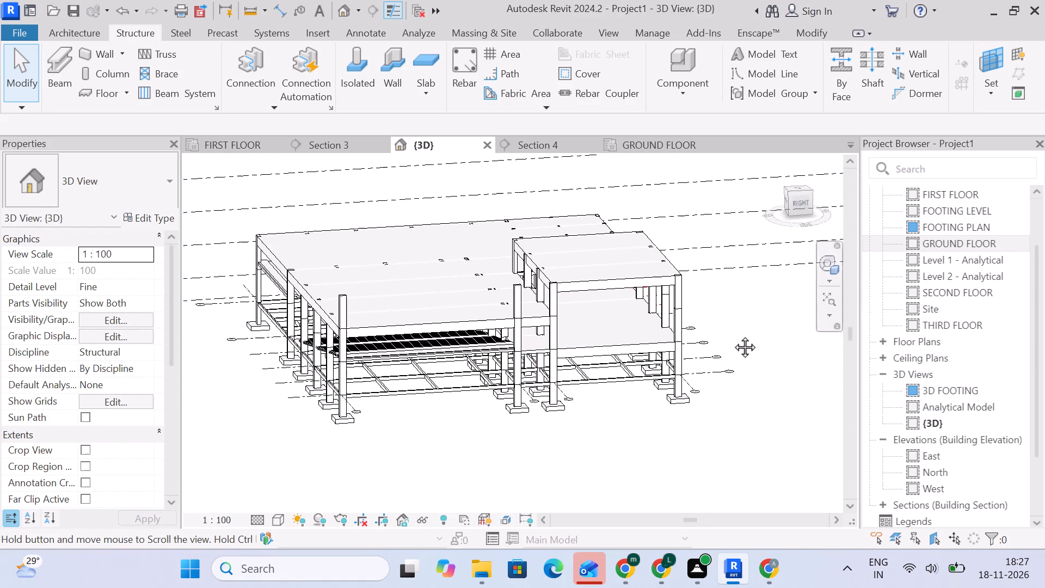
pyautogui.moveTo(733, 335); pyautogui.dragTo(571, 340, button='middle')
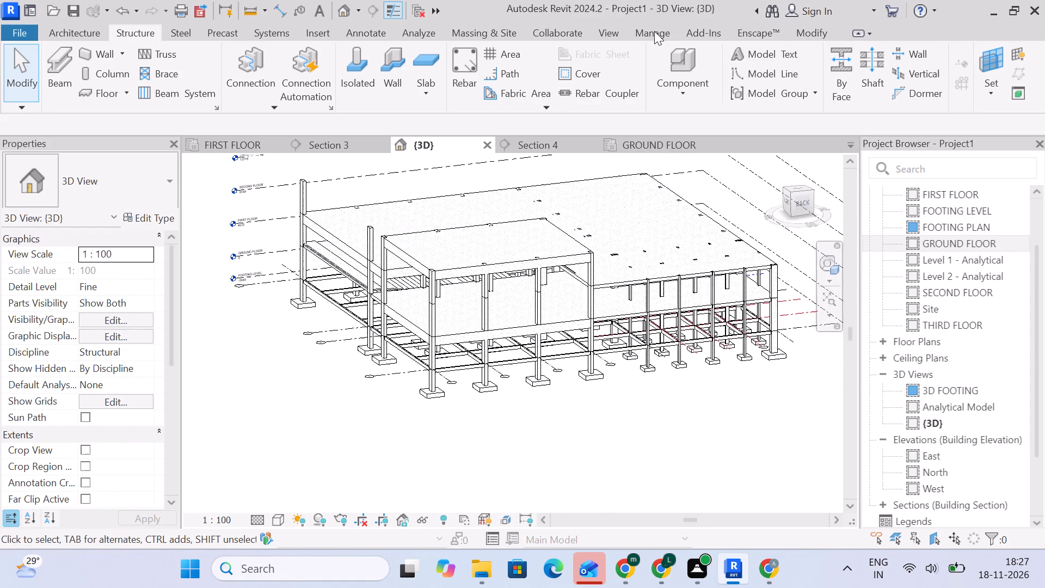
# Reload the linked Revit model s2 theater.rvt through Manage Links.
pyautogui.click(654, 31)
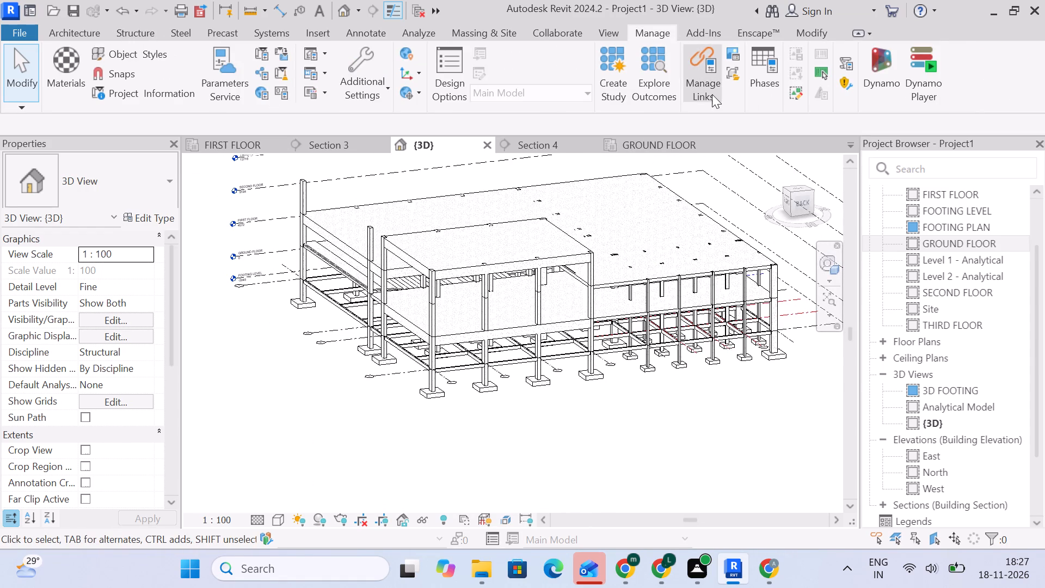
pyautogui.click(712, 94)
pyautogui.doubleClick(323, 135)
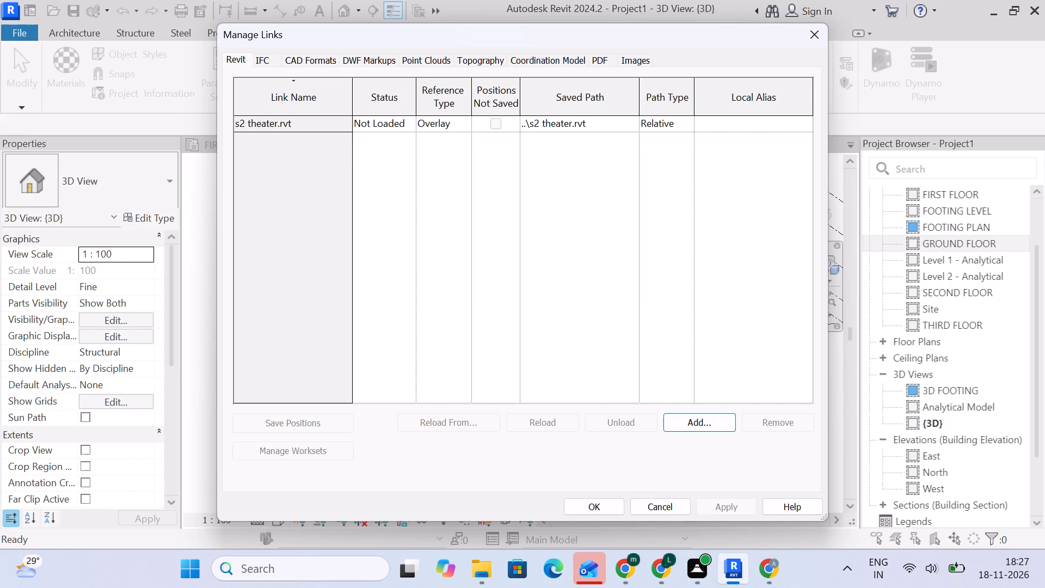
pyautogui.click(335, 127)
pyautogui.click(539, 422)
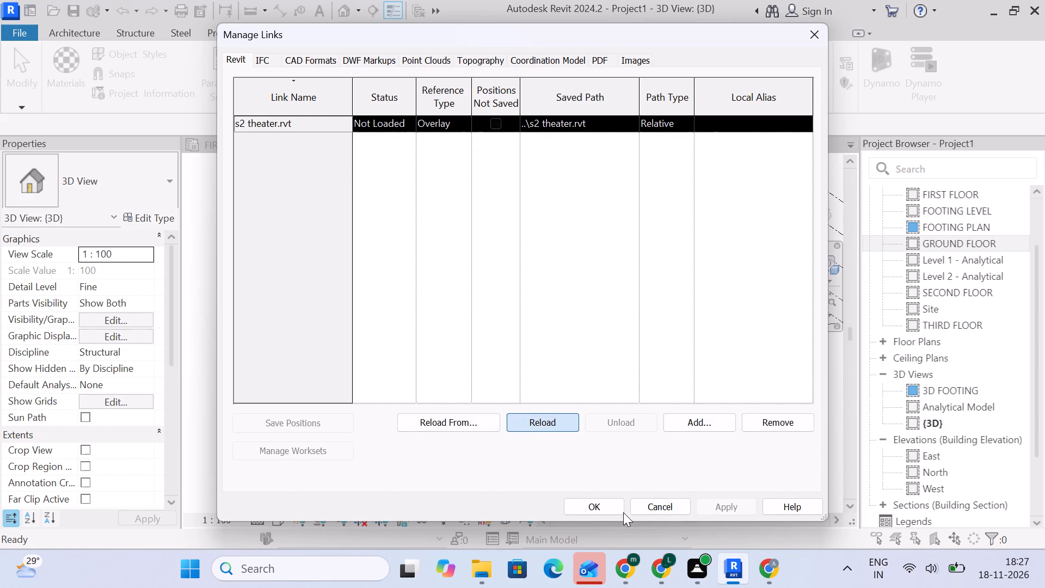
pyautogui.click(591, 507)
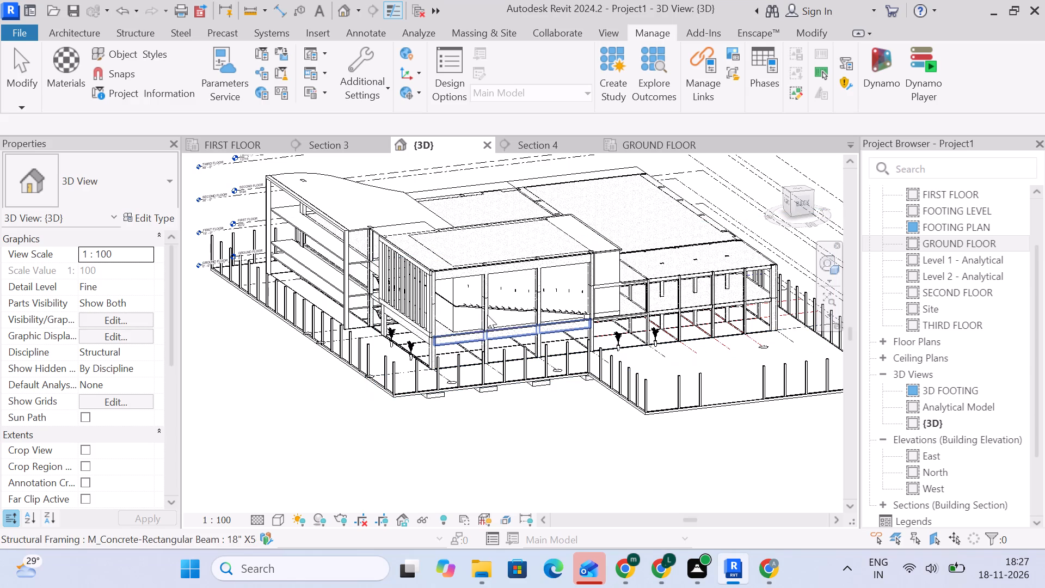
# Inspect the linked theater model together with the structural frame in the {3D} view.
pyautogui.scroll(2, 507, 304)
pyautogui.scroll(-5, 525, 332)
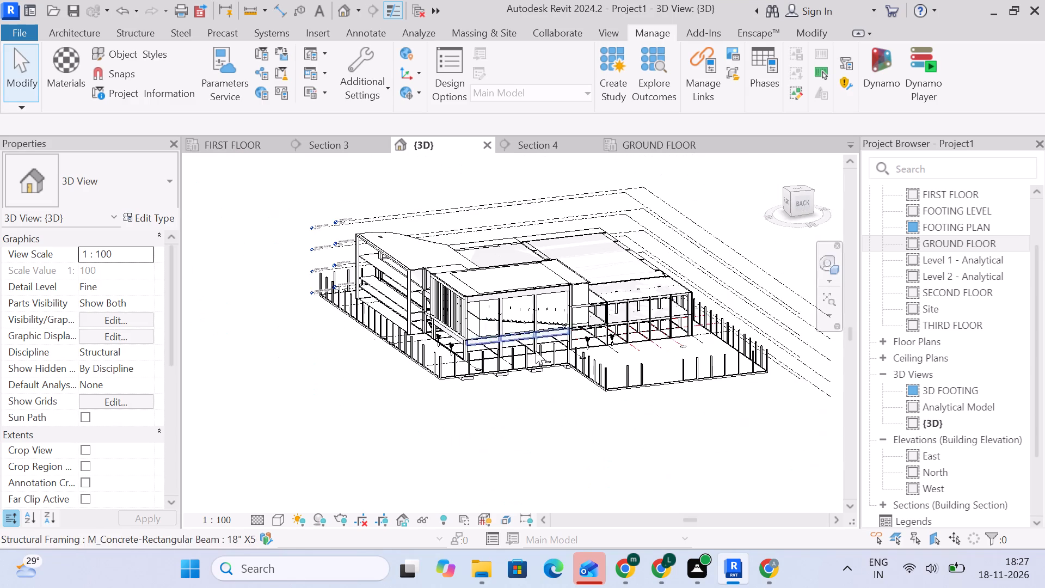
pyautogui.moveTo(661, 424); pyautogui.dragTo(620, 374, button='middle')
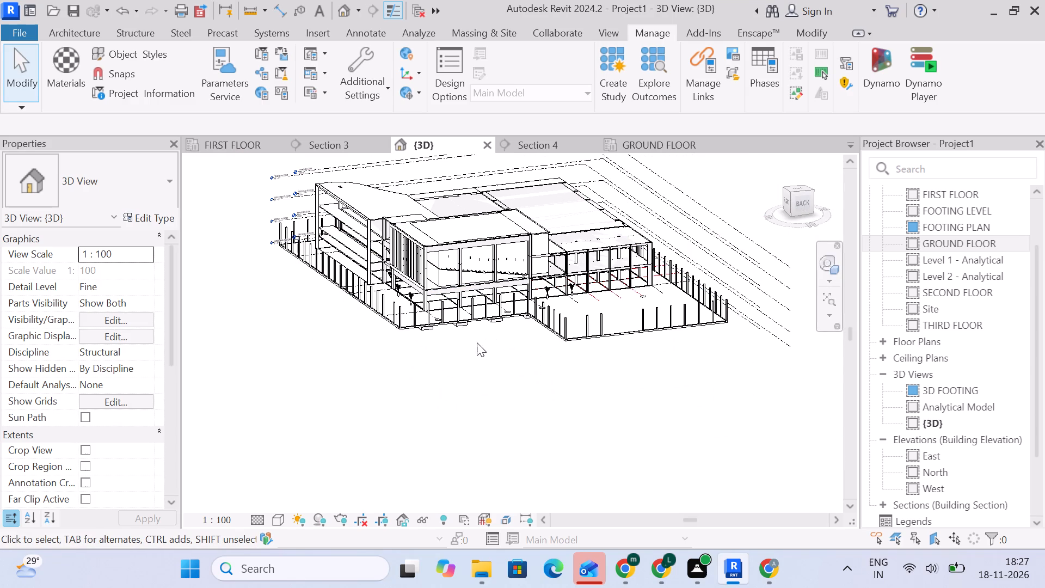
pyautogui.scroll(6, 400, 294)
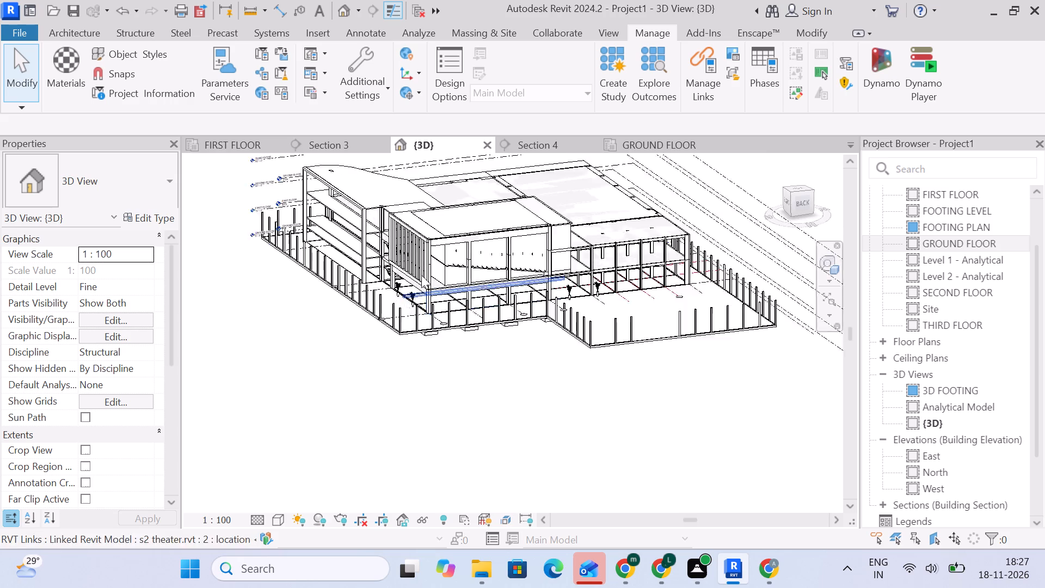
pyautogui.scroll(4, 416, 267)
pyautogui.moveTo(464, 264); pyautogui.dragTo(548, 411, button='middle')
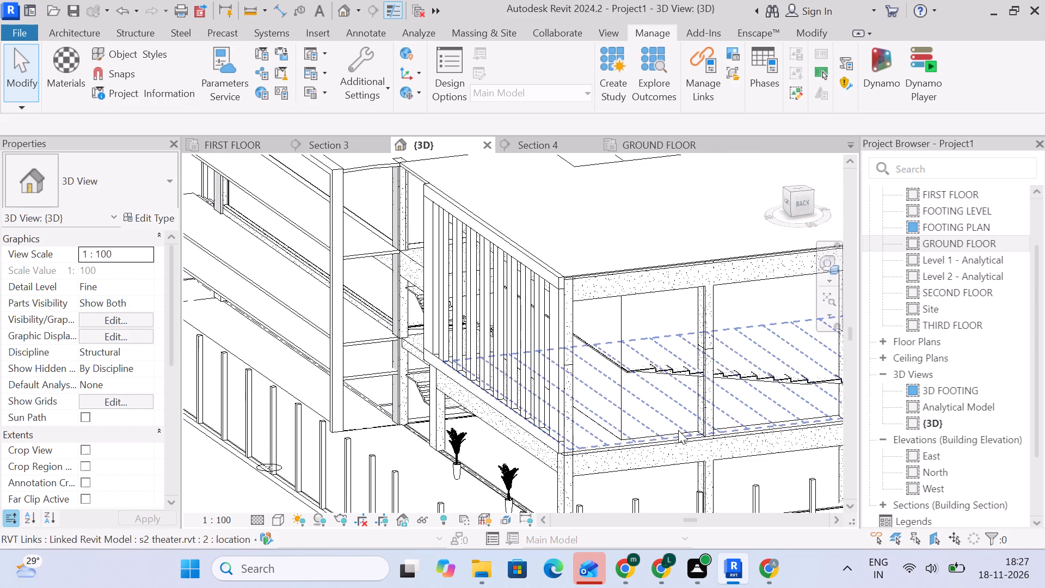
pyautogui.scroll(-4, 589, 335)
pyautogui.moveTo(586, 336); pyautogui.dragTo(448, 339, button='middle')
pyautogui.scroll(-4, 490, 307)
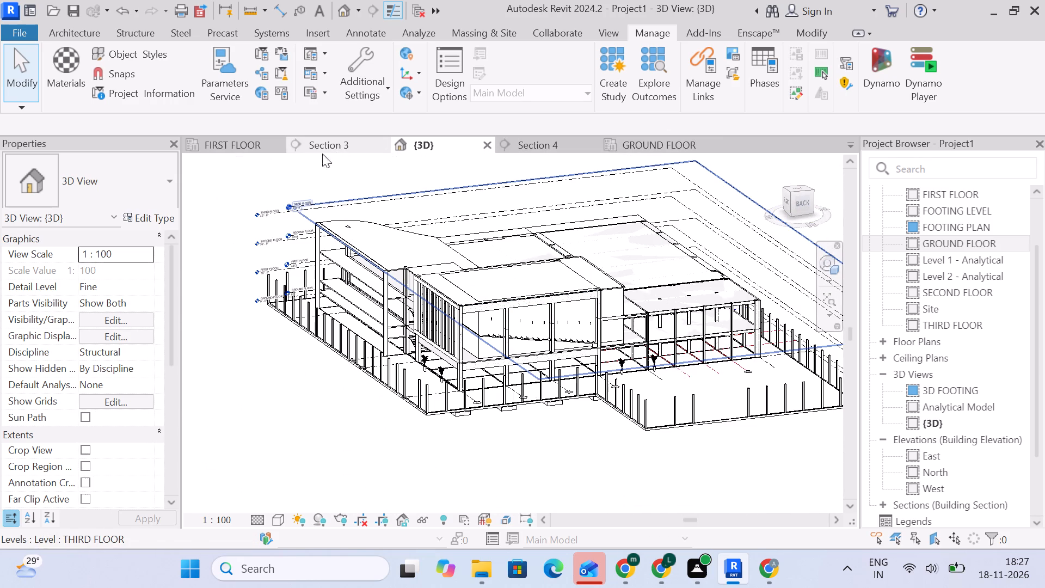
# Close the Section 3, {3D} and Section 4 views.
pyautogui.click(388, 145)
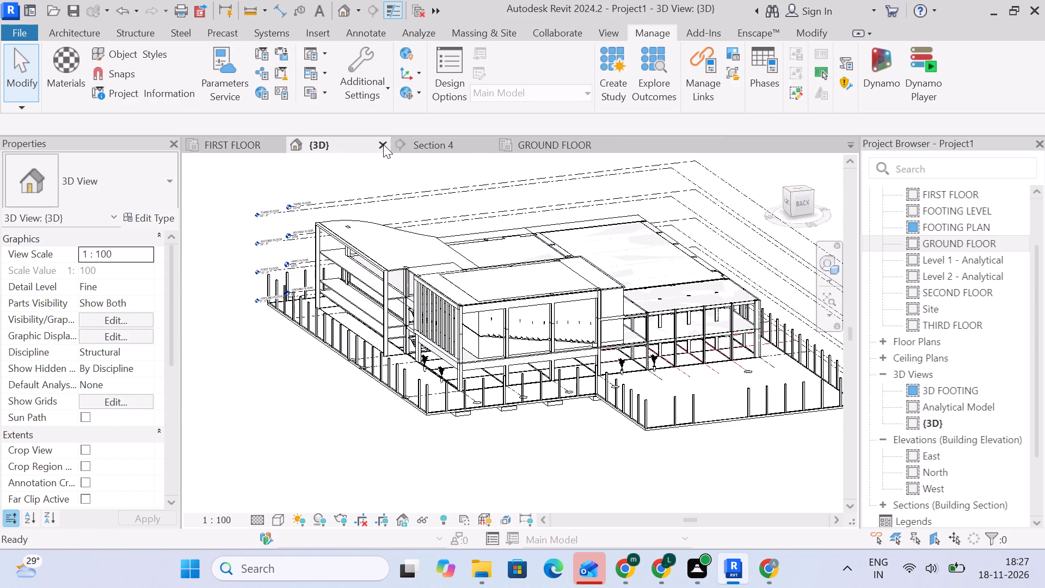
pyautogui.click(383, 144)
pyautogui.click(383, 144)
# Open Section 1 from its section line across the reinforced slab in the FIRST FLOOR plan.
pyautogui.click(217, 144)
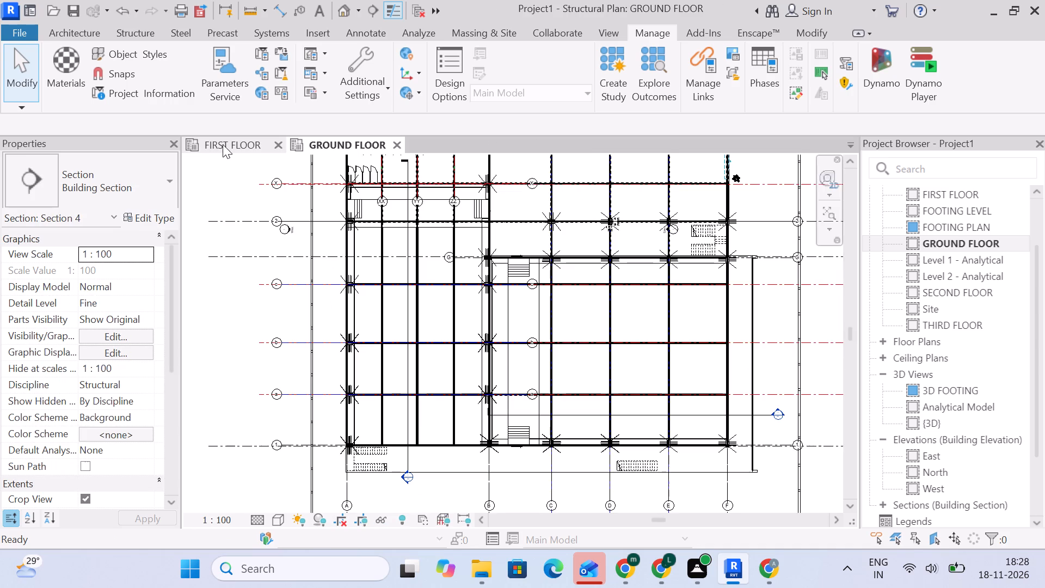
pyautogui.scroll(-5, 618, 338)
pyautogui.moveTo(617, 350); pyautogui.dragTo(598, 352, button='middle')
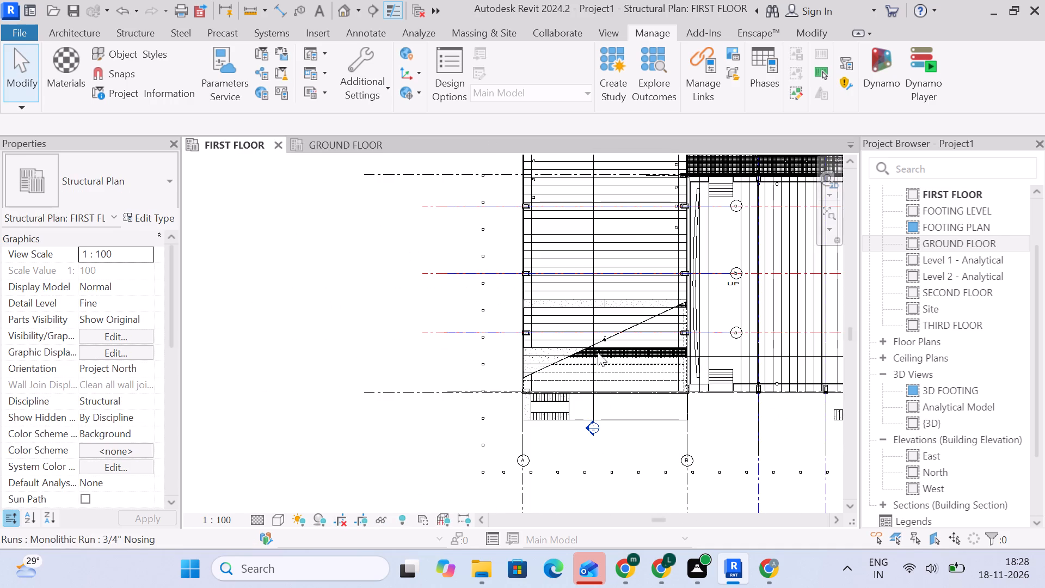
pyautogui.moveTo(598, 352); pyautogui.dragTo(452, 372, button='middle')
pyautogui.scroll(5, 601, 230)
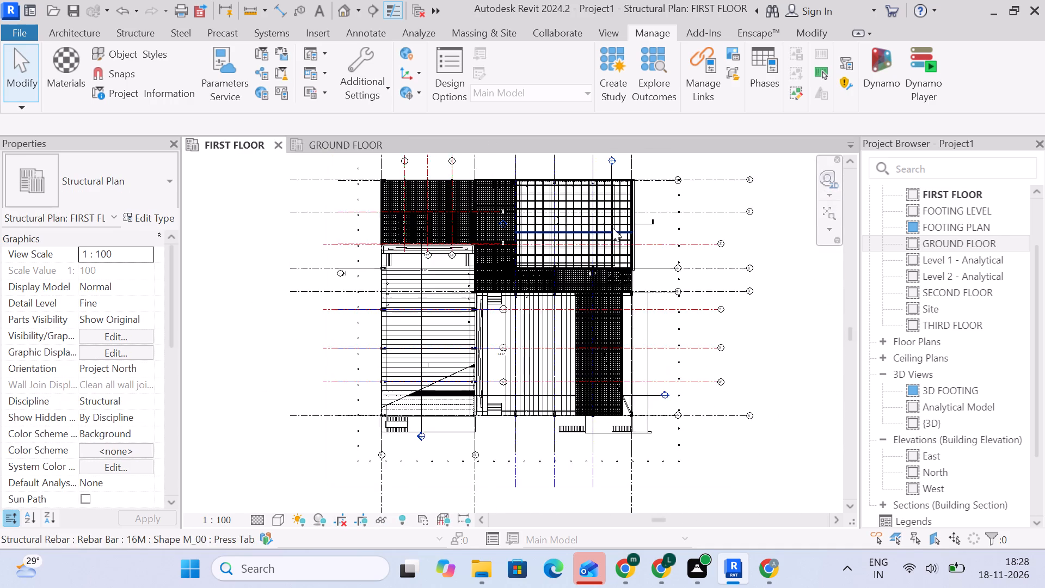
pyautogui.click(675, 224)
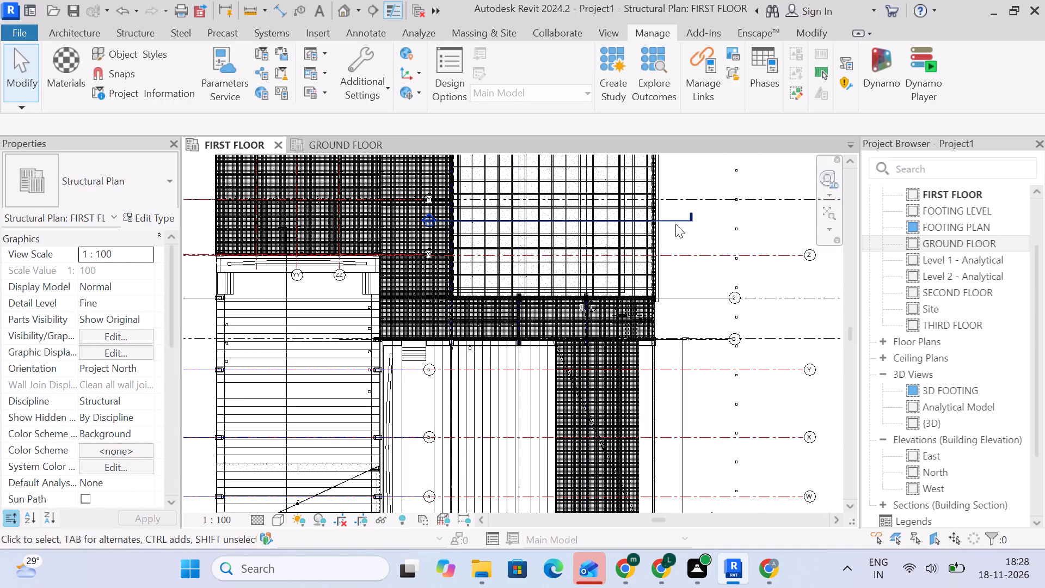
pyautogui.rightClick(675, 224)
pyautogui.click(739, 148)
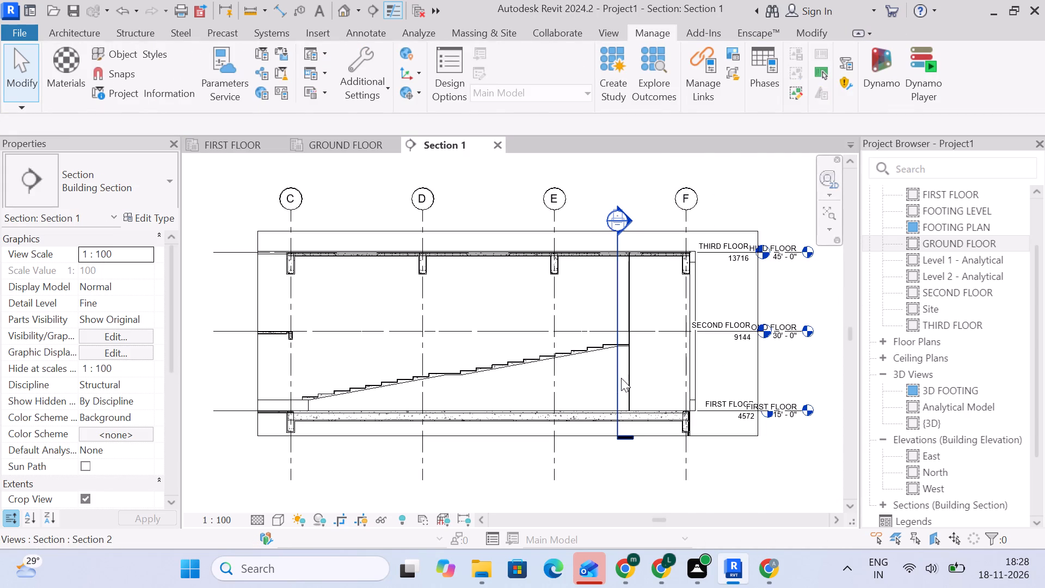
# Check the linked stepped flight in Section 1 and where its section line runs in the FIRST FLOOR plan.
pyautogui.click(517, 365)
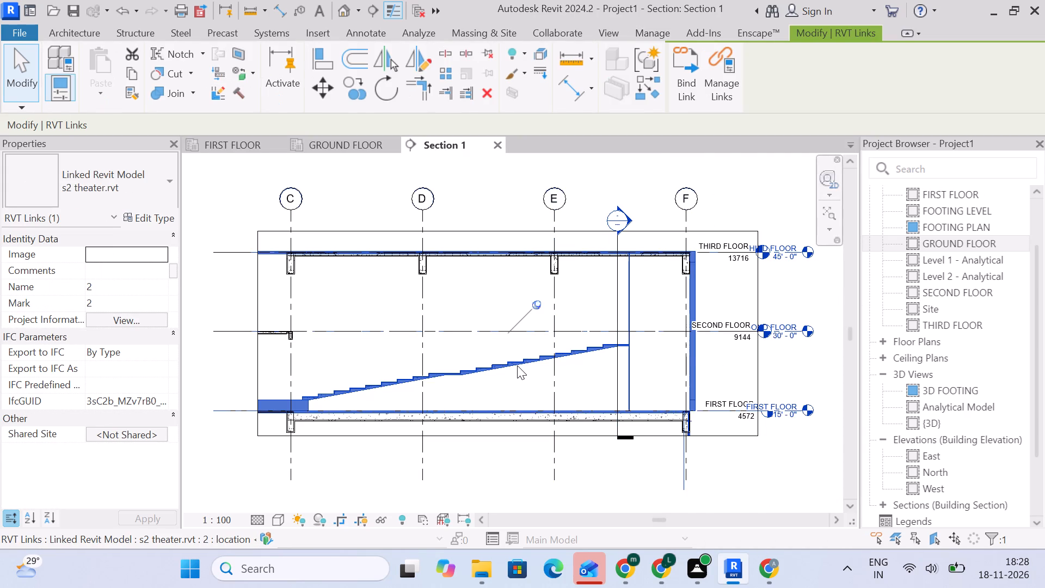
pyautogui.click(732, 173)
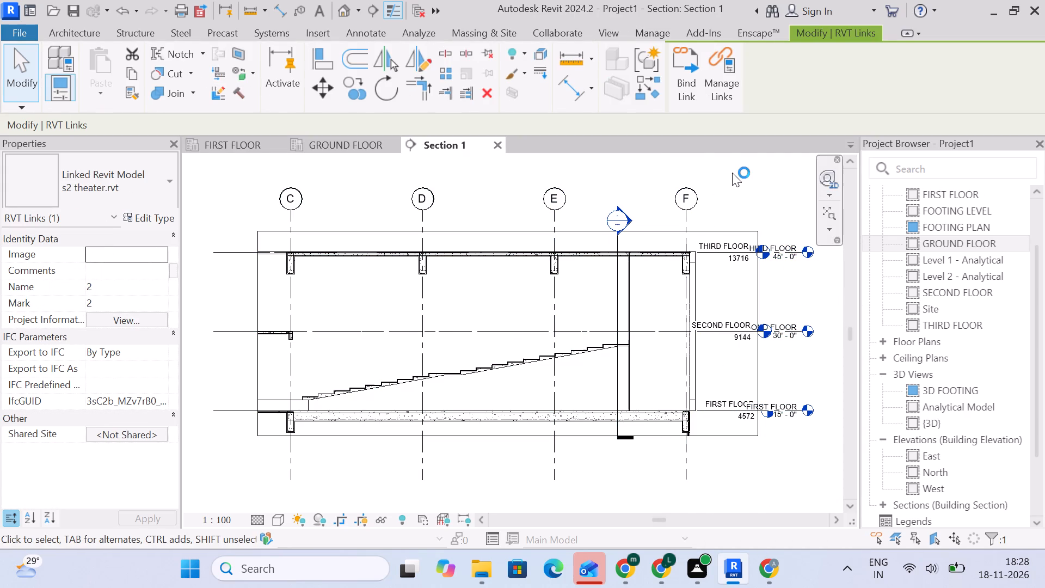
pyautogui.click(232, 151)
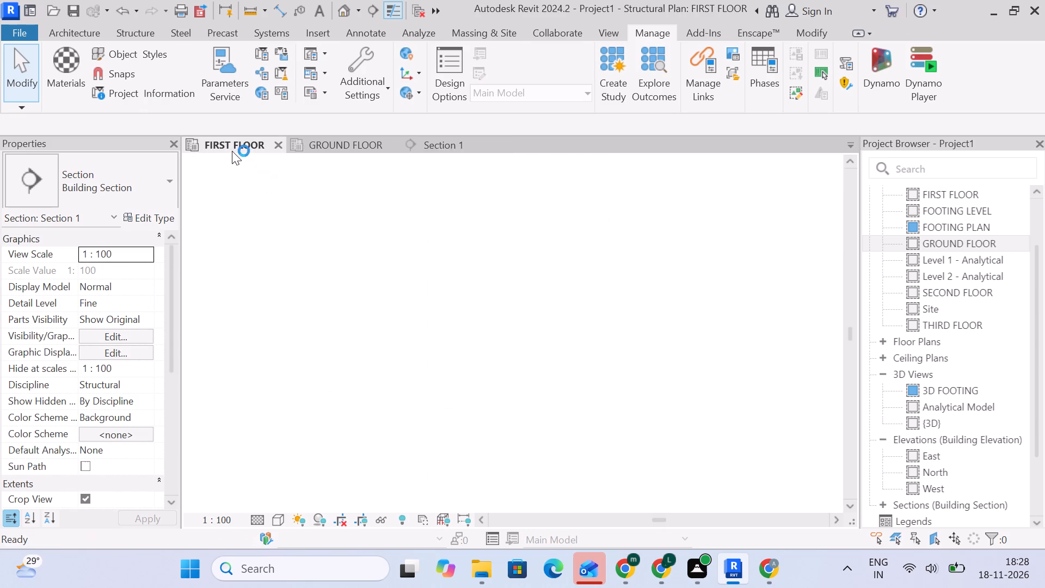
pyautogui.scroll(-4, 564, 315)
pyautogui.moveTo(564, 317); pyautogui.dragTo(555, 308, button='middle')
pyautogui.scroll(5, 611, 252)
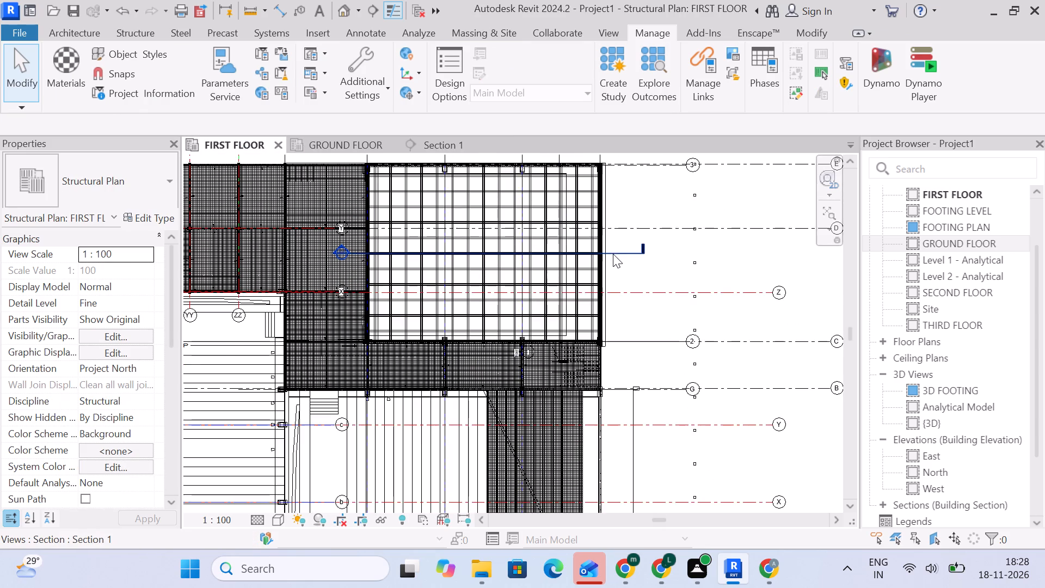
pyautogui.scroll(5, 613, 254)
pyautogui.click(633, 255)
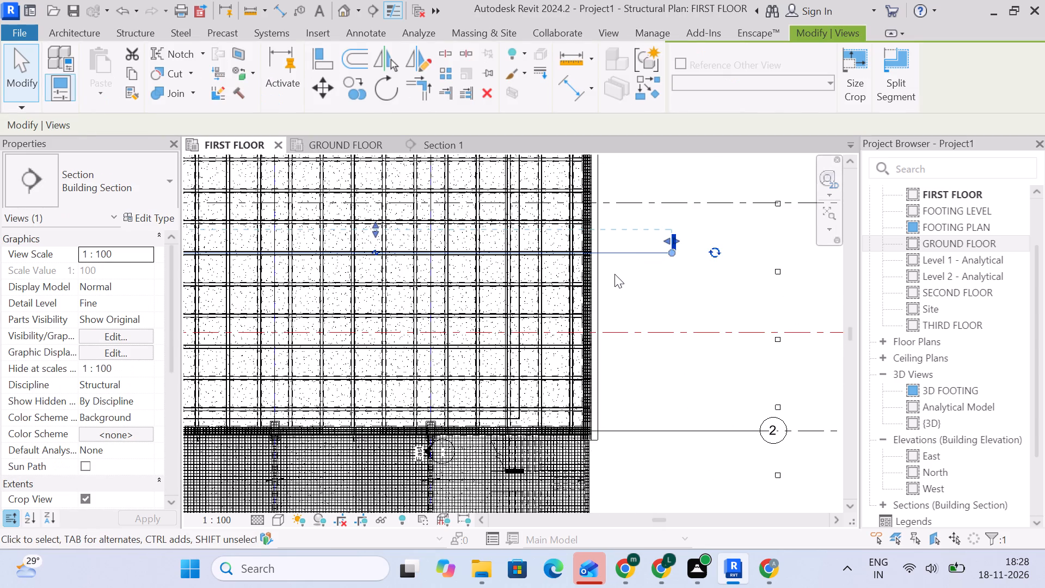
# Return to Section 1, select the linked theater model and examine its stepped flight from bottom to top.
pyautogui.click(438, 143)
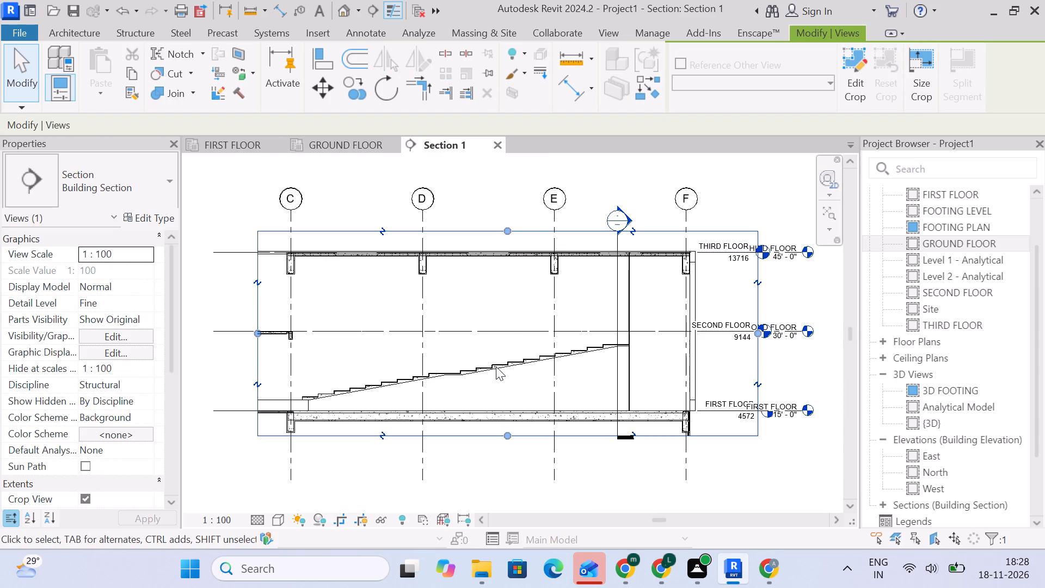
pyautogui.click(496, 366)
pyautogui.moveTo(576, 394); pyautogui.dragTo(571, 315, button='middle')
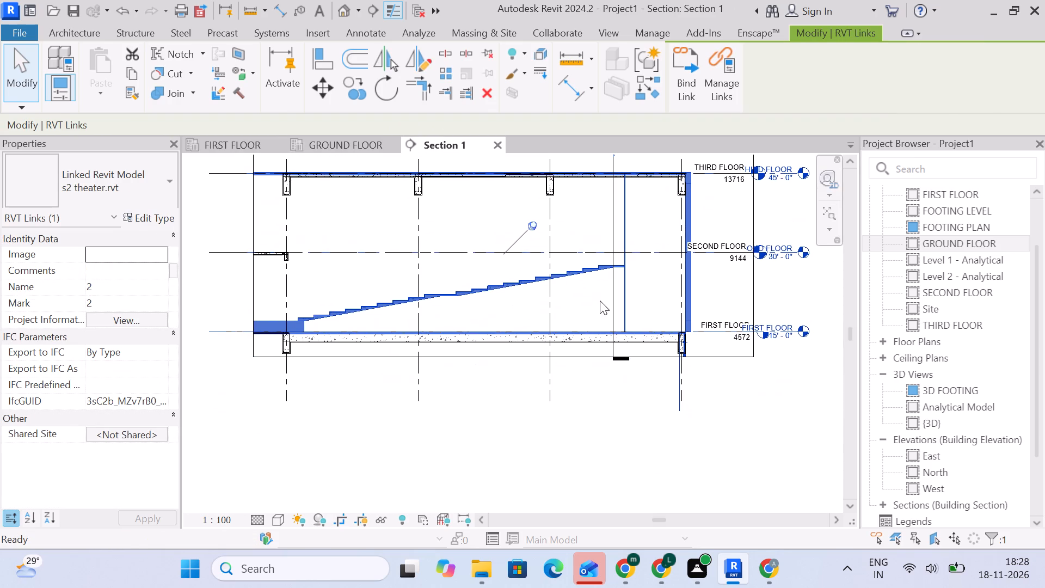
pyautogui.scroll(3, 327, 314)
pyautogui.moveTo(391, 322); pyautogui.dragTo(439, 328, button='middle')
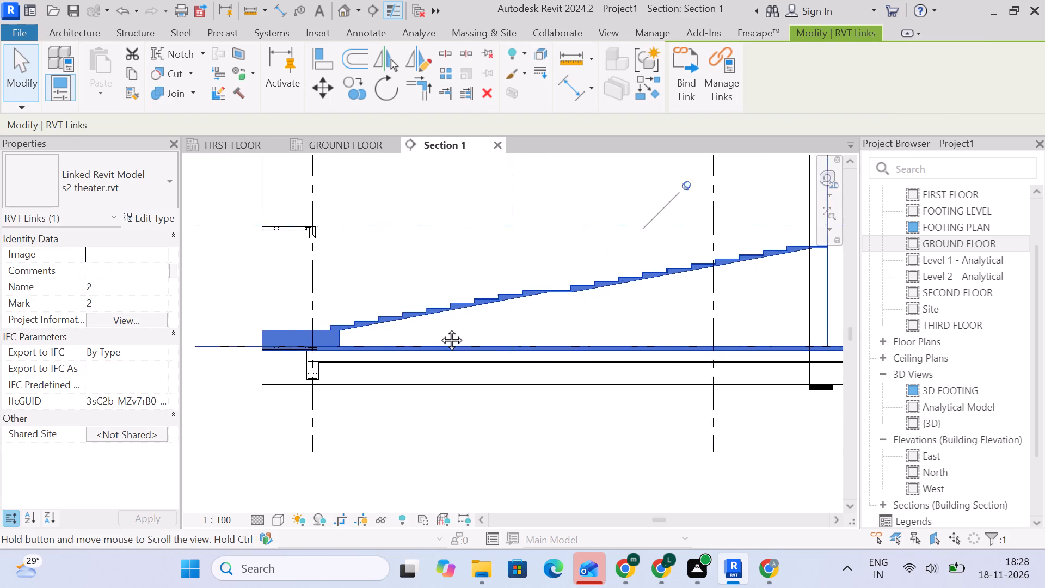
pyautogui.moveTo(439, 328); pyautogui.dragTo(267, 389, button='middle')
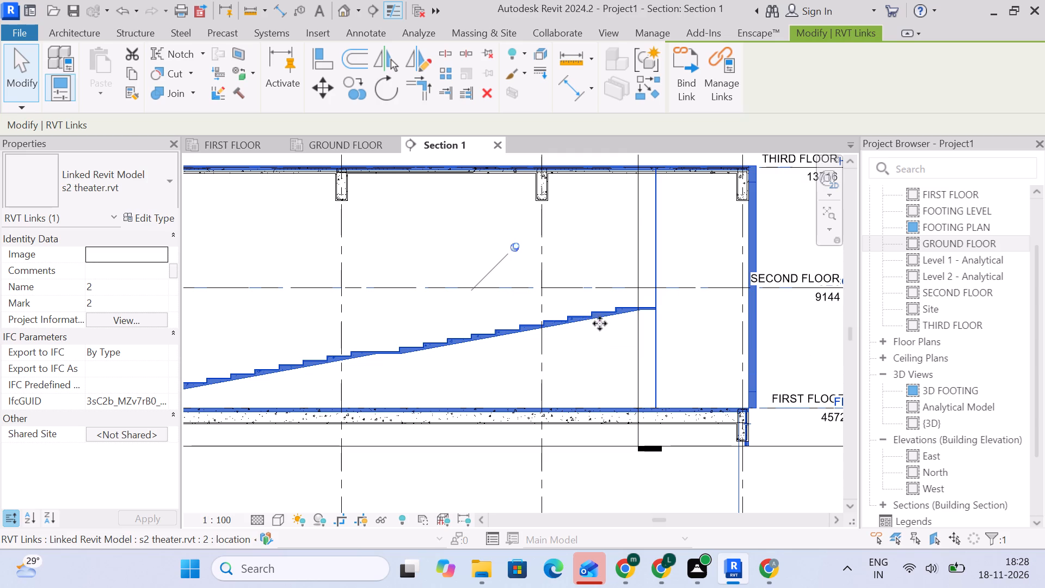
pyautogui.scroll(-3, 616, 325)
pyautogui.moveTo(611, 328); pyautogui.dragTo(611, 300, button='middle')
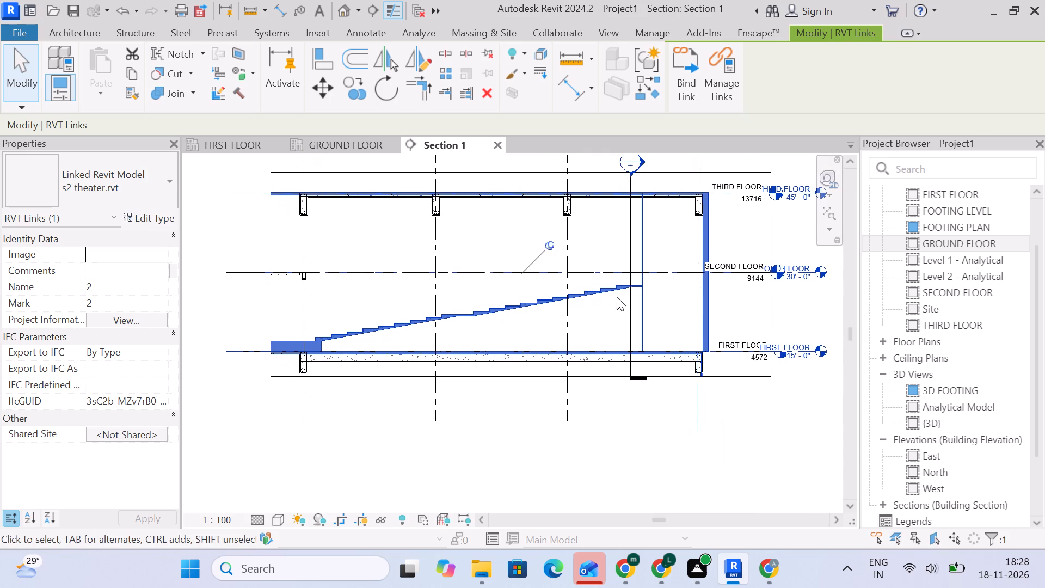
pyautogui.scroll(4, 622, 291)
pyautogui.scroll(-3, 560, 308)
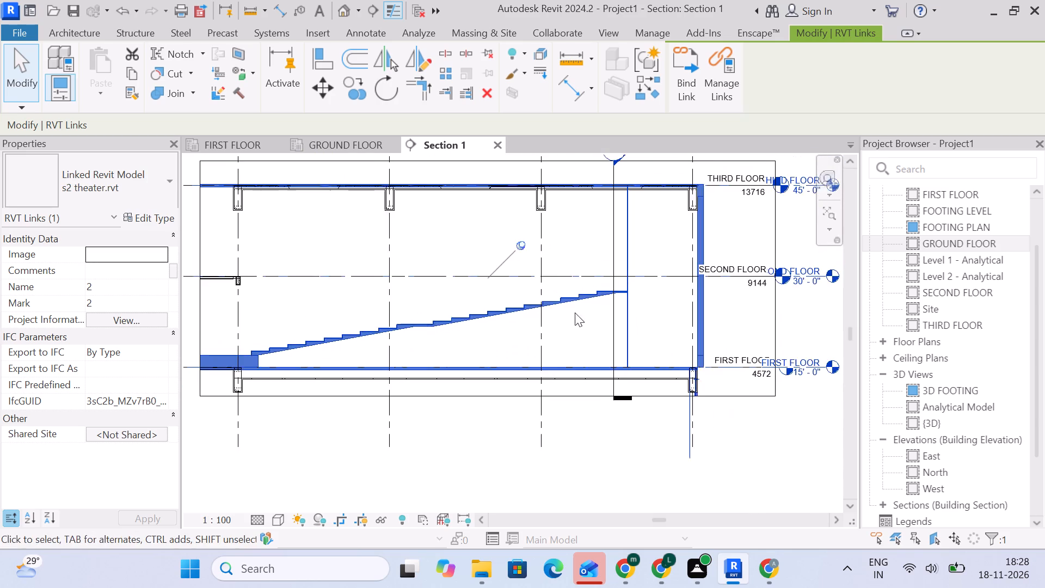
# Examine the lower end of the linked stepped flight where it meets the first floor slab in Section 1.
pyautogui.moveTo(575, 313); pyautogui.dragTo(715, 273, button='middle')
pyautogui.scroll(4, 475, 279)
pyautogui.scroll(4, 414, 338)
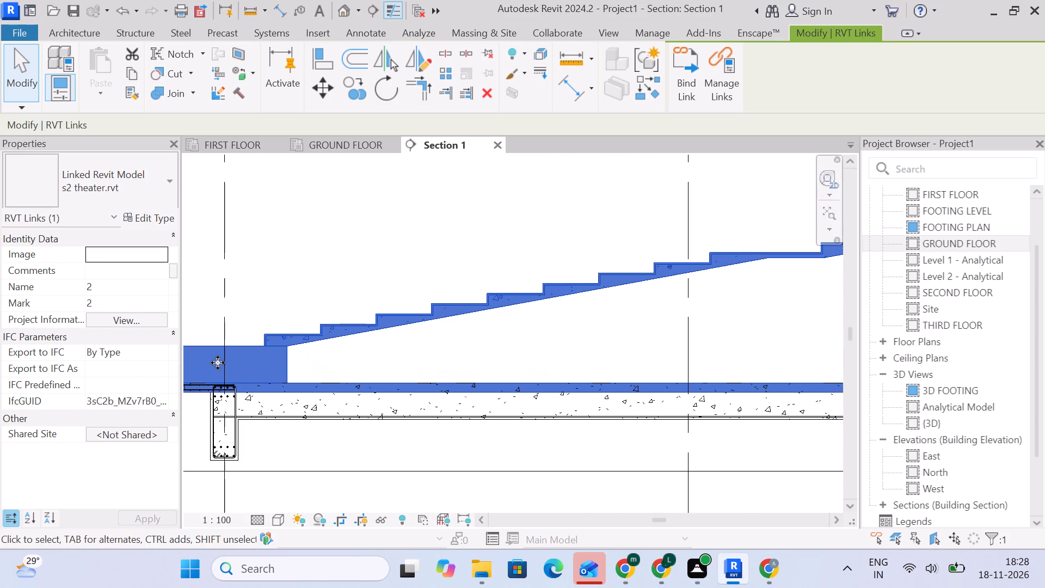
pyautogui.scroll(-4, 429, 338)
pyautogui.moveTo(431, 338); pyautogui.dragTo(551, 284, button='middle')
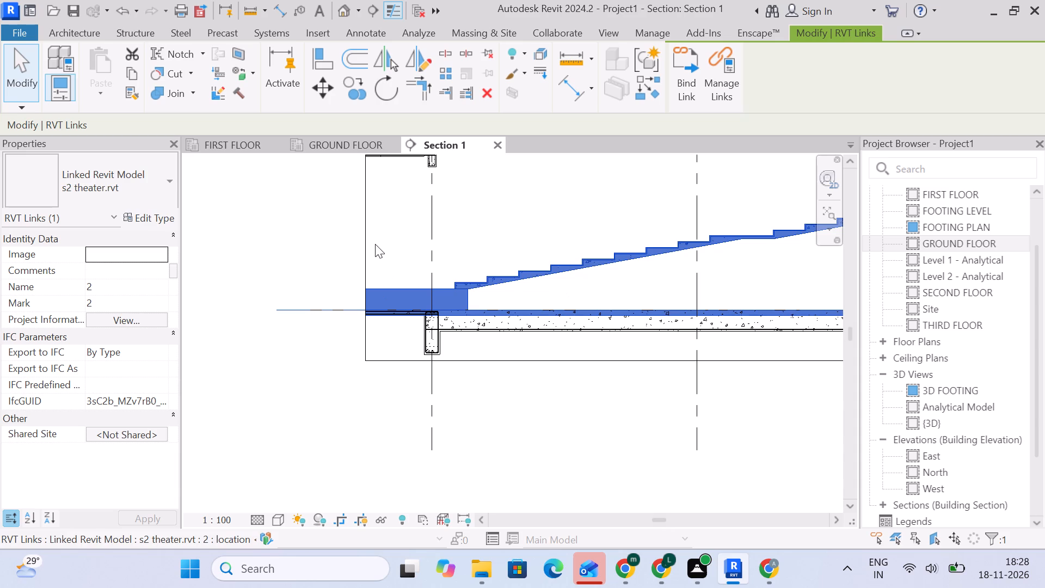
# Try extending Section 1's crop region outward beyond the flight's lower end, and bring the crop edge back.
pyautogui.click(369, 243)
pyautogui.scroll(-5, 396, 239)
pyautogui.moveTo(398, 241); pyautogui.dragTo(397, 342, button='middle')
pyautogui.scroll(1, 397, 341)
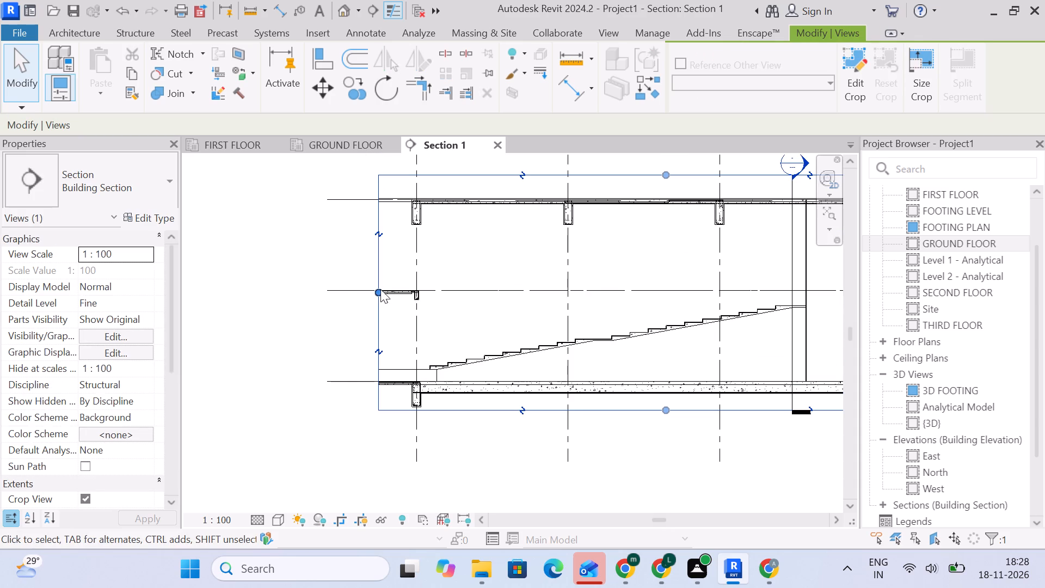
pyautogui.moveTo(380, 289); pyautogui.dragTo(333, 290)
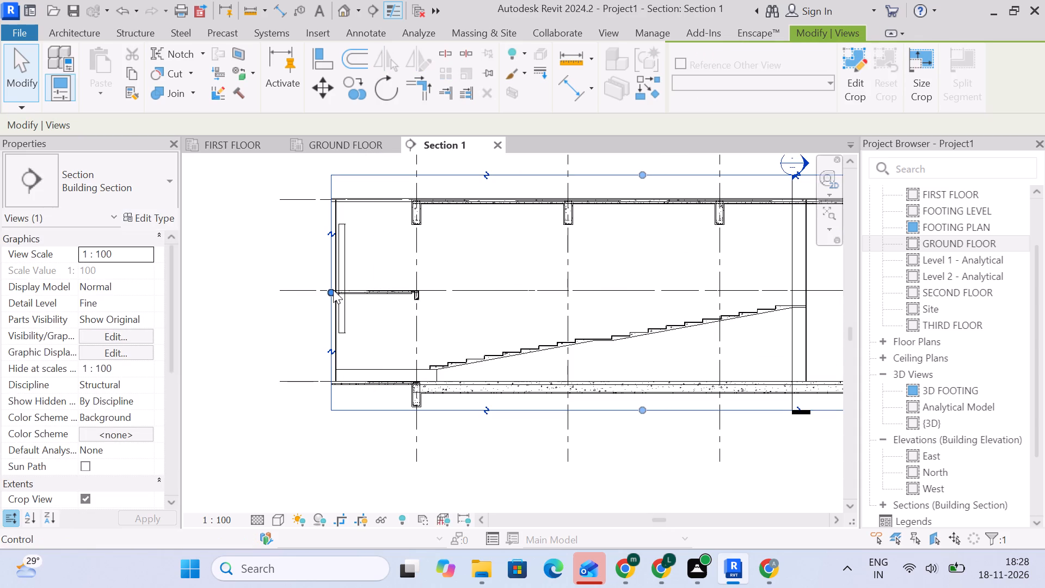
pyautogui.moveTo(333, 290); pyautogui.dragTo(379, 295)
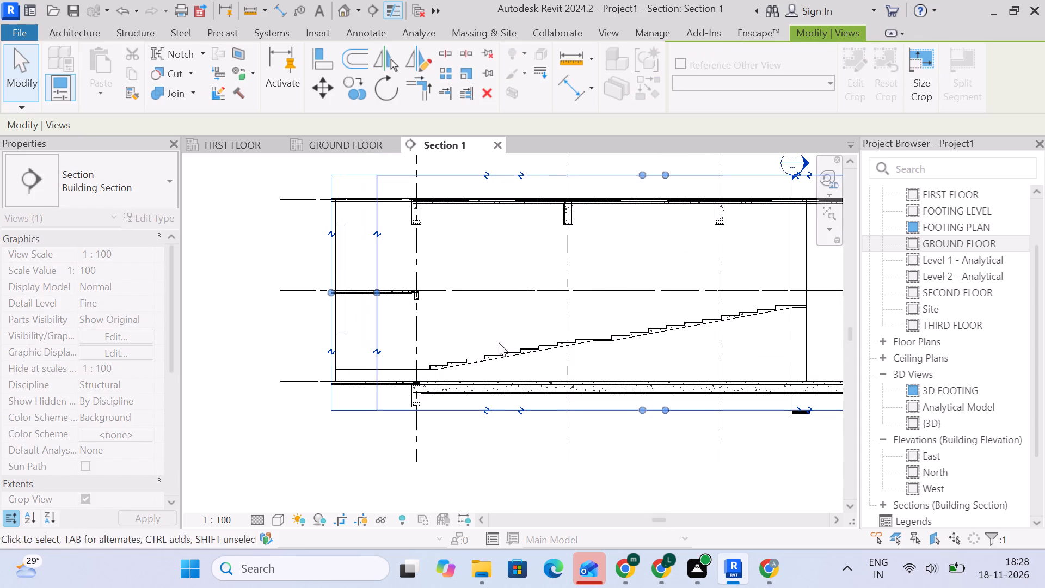
# Inspect the linked theater model's stepped flight in Section 1, from its lower end to the top landing.
pyautogui.moveTo(499, 342); pyautogui.dragTo(343, 314, button='middle')
pyautogui.scroll(4, 297, 347)
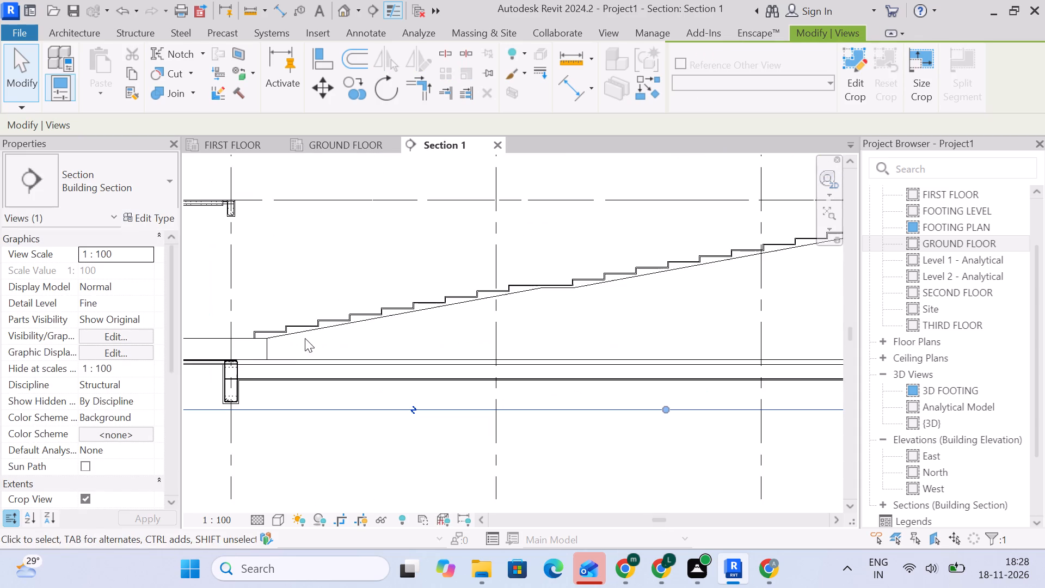
pyautogui.click(327, 320)
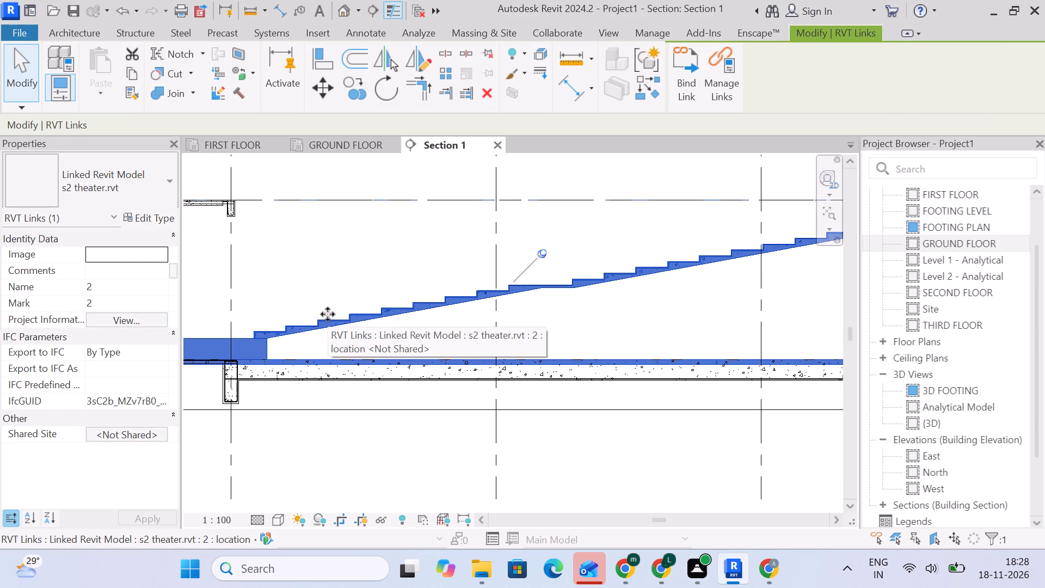
pyautogui.press('Escape')
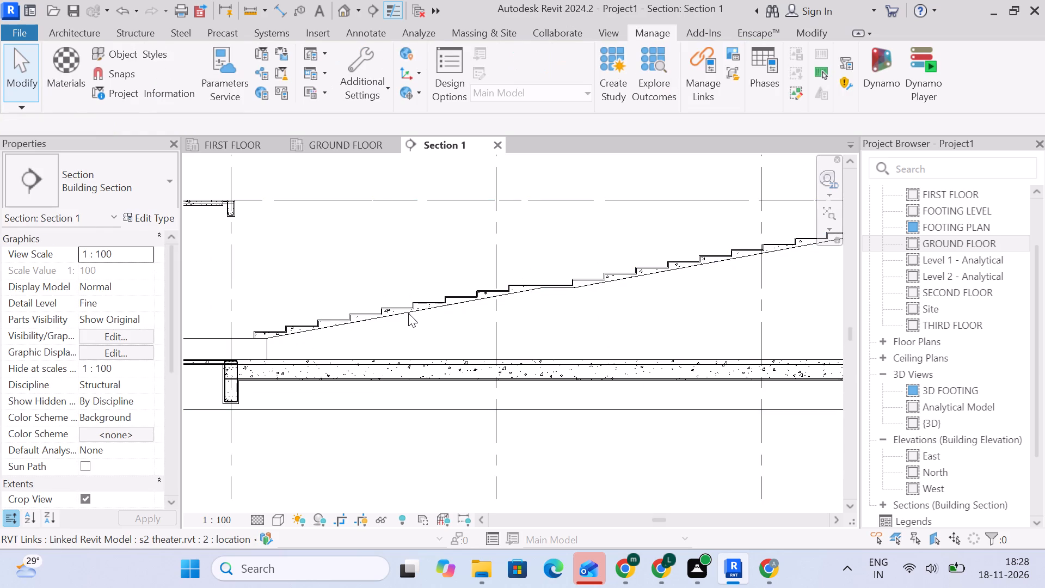
pyautogui.scroll(-4, 408, 313)
pyautogui.moveTo(423, 309); pyautogui.dragTo(433, 287, button='middle')
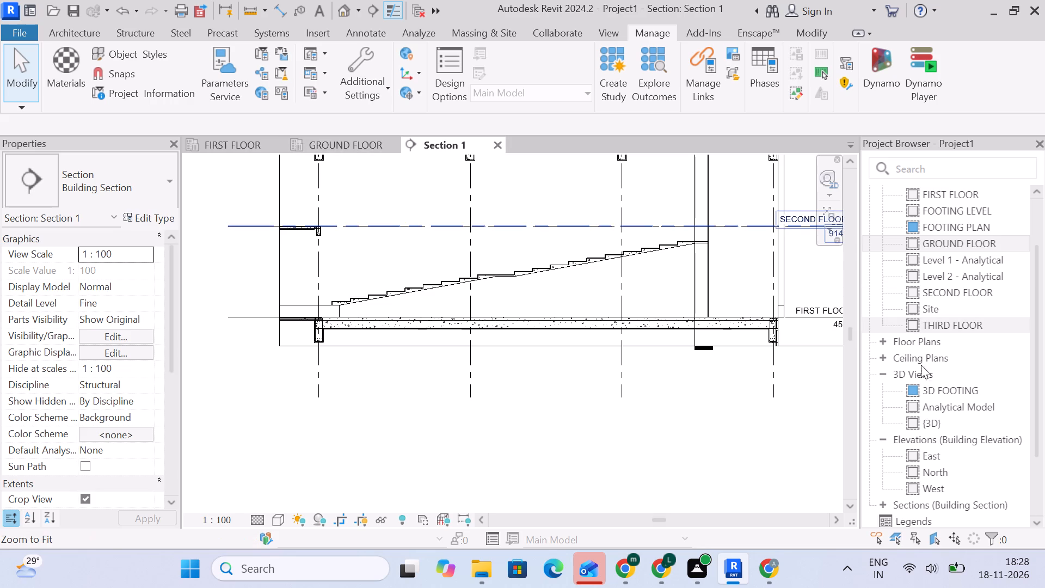
# Open the THIRD FLOOR structural plan and check the theater stair area.
pyautogui.doubleClick(937, 327)
pyautogui.scroll(5, 590, 283)
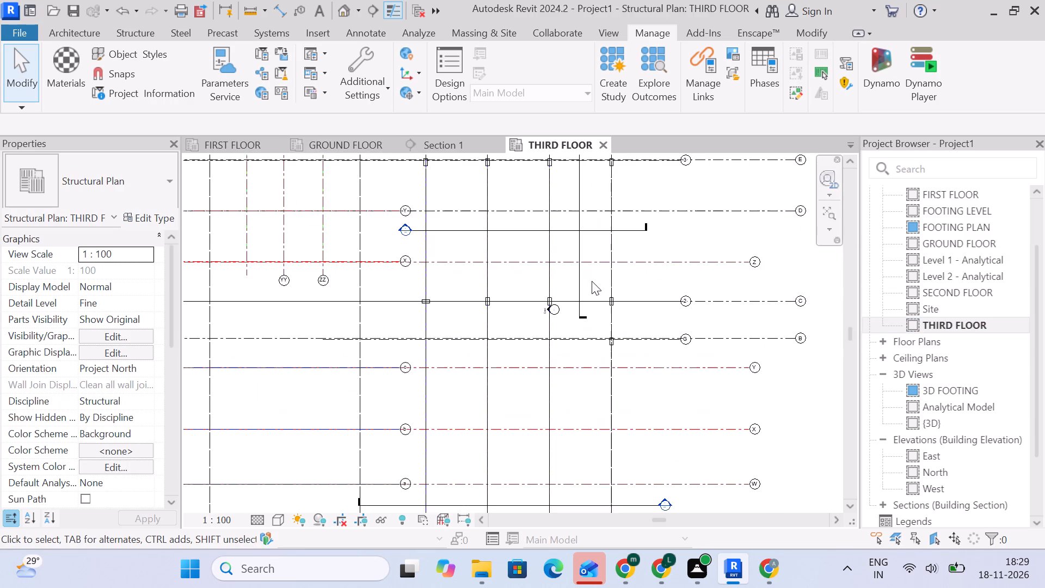
pyautogui.scroll(-2, 743, 336)
pyautogui.moveTo(743, 347); pyautogui.dragTo(714, 364, button='middle')
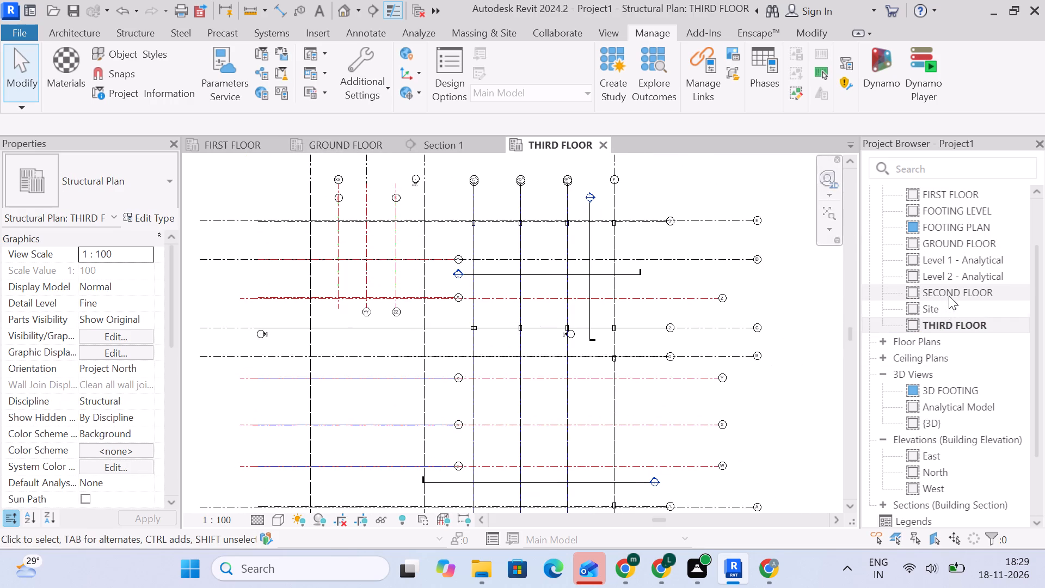
# Open the SECOND FLOOR structural plan and close the THIRD FLOOR view.
pyautogui.doubleClick(949, 295)
pyautogui.click(601, 147)
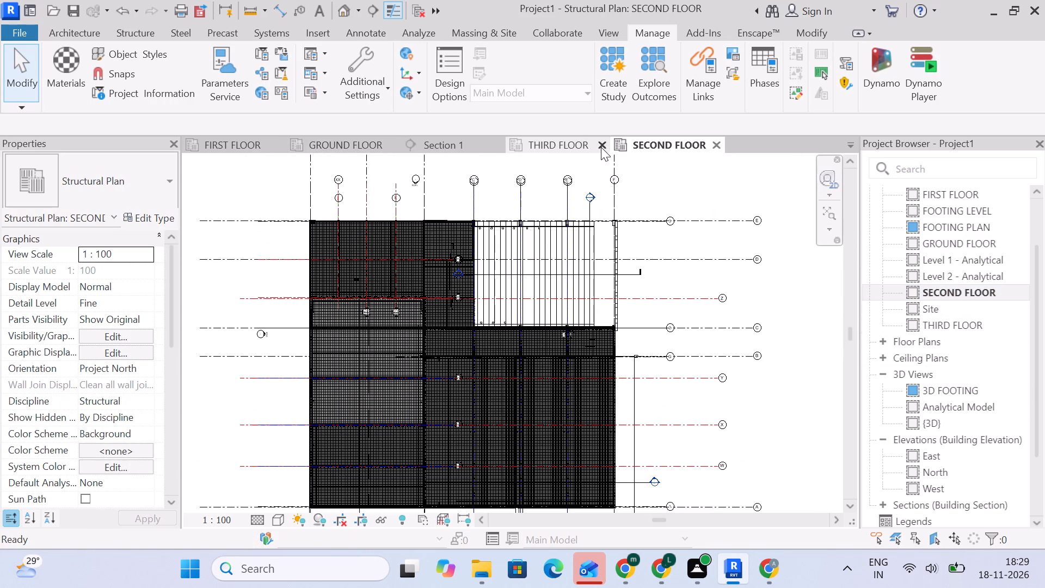
# Examine the linked stepped flight and the adjoining reinforced slab around grids X and Y in the SECOND FLOOR plan.
pyautogui.scroll(8, 563, 272)
pyautogui.moveTo(543, 290); pyautogui.dragTo(568, 315, button='middle')
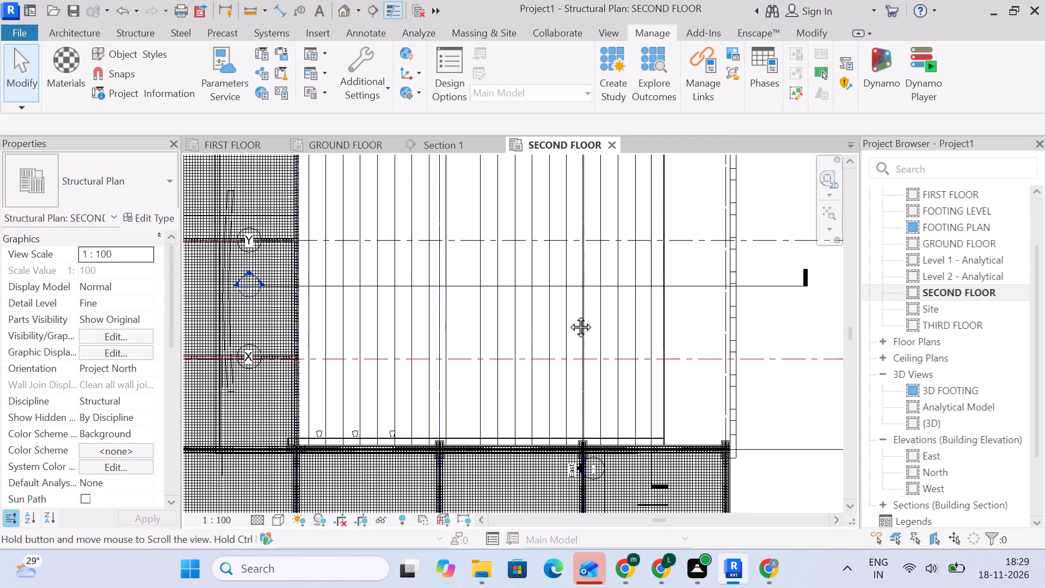
pyautogui.moveTo(568, 315); pyautogui.dragTo(575, 332, button='middle')
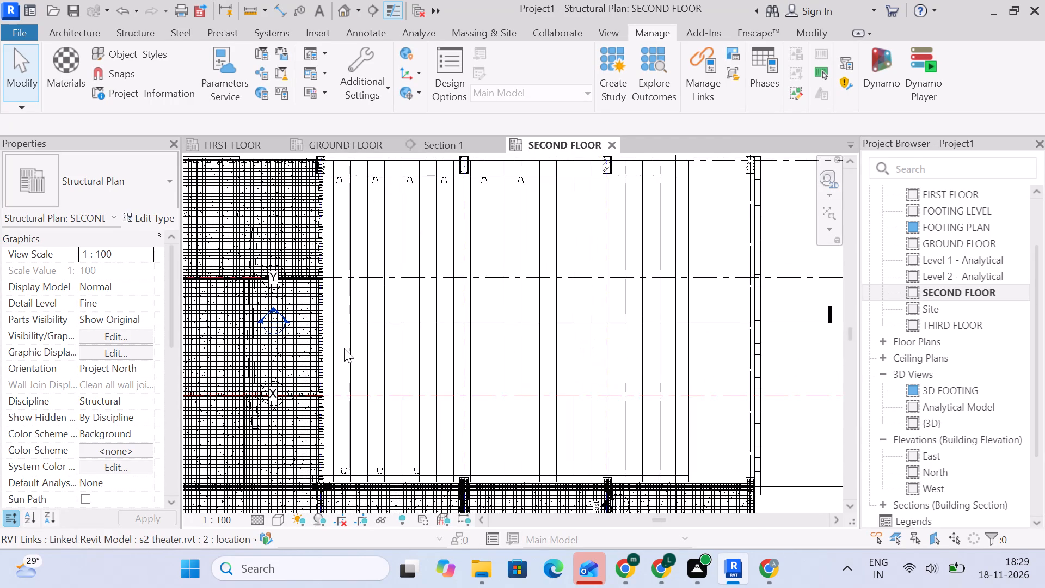
pyautogui.scroll(-3, 362, 347)
pyautogui.moveTo(378, 357); pyautogui.dragTo(441, 350, button='middle')
pyautogui.scroll(5, 382, 349)
pyautogui.scroll(-3, 548, 434)
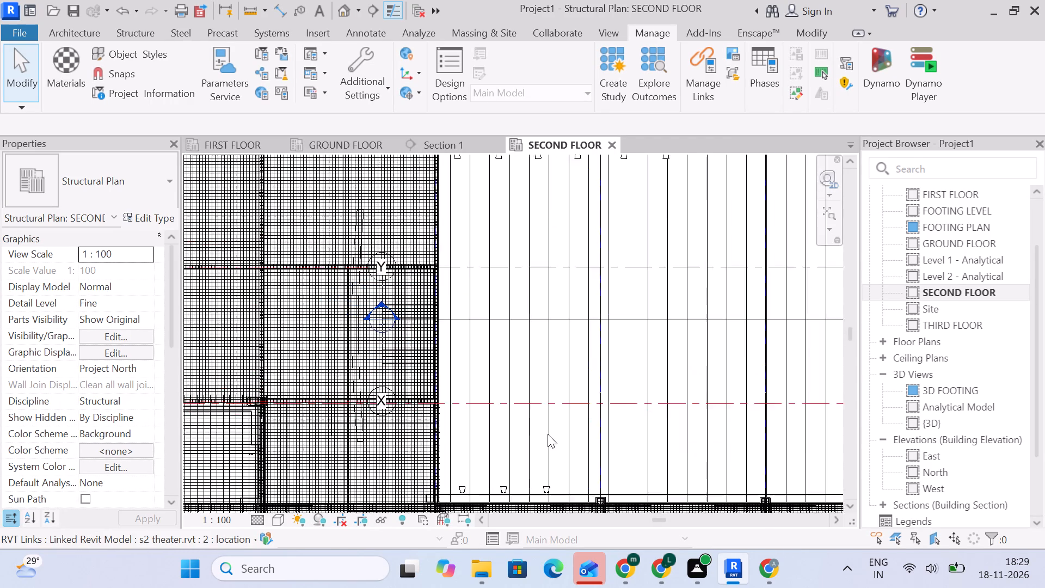
pyautogui.scroll(-1, 548, 434)
pyautogui.moveTo(547, 434); pyautogui.dragTo(590, 383, button='middle')
pyautogui.scroll(1, 589, 382)
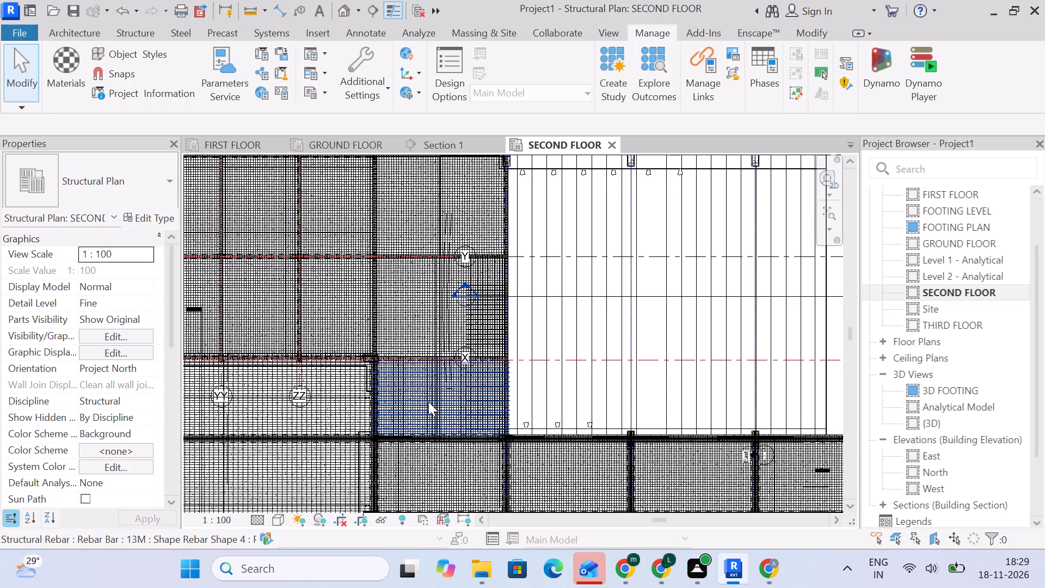
pyautogui.scroll(-2, 562, 368)
pyautogui.moveTo(562, 368); pyautogui.dragTo(508, 356, button='middle')
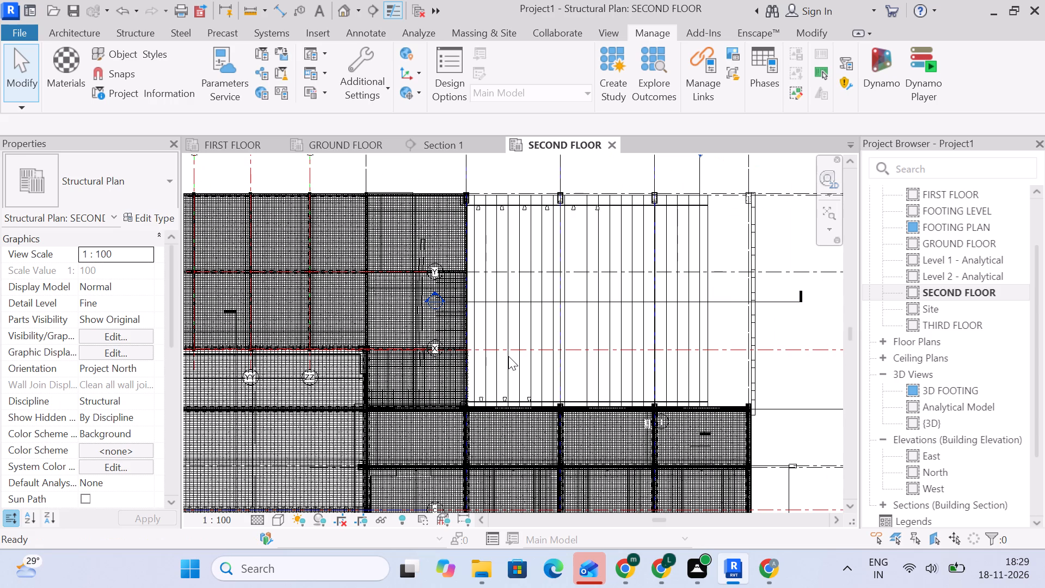
pyautogui.scroll(6, 502, 259)
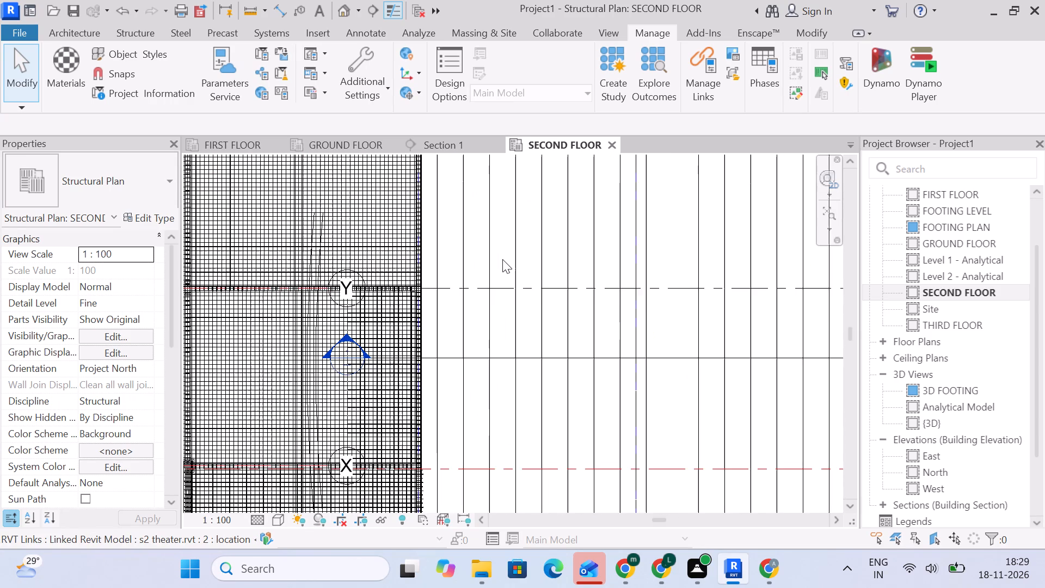
pyautogui.moveTo(505, 256); pyautogui.dragTo(532, 360, button='middle')
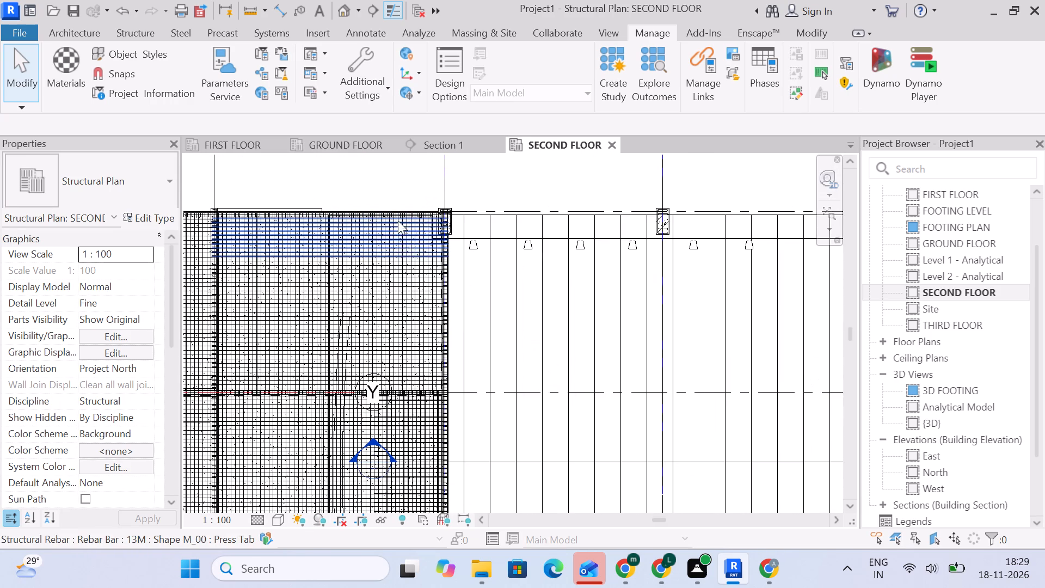
pyautogui.scroll(6, 395, 268)
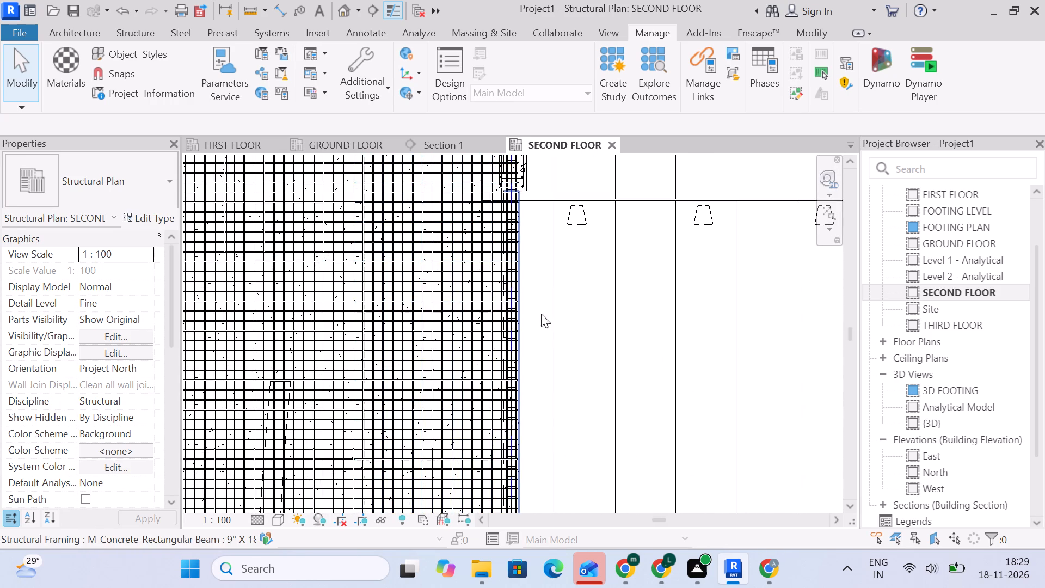
# Select the linked theater model in the SECOND FLOOR plan to check its extent around the stepped flight, and clear the selection.
pyautogui.click(558, 302)
pyautogui.scroll(-2, 563, 300)
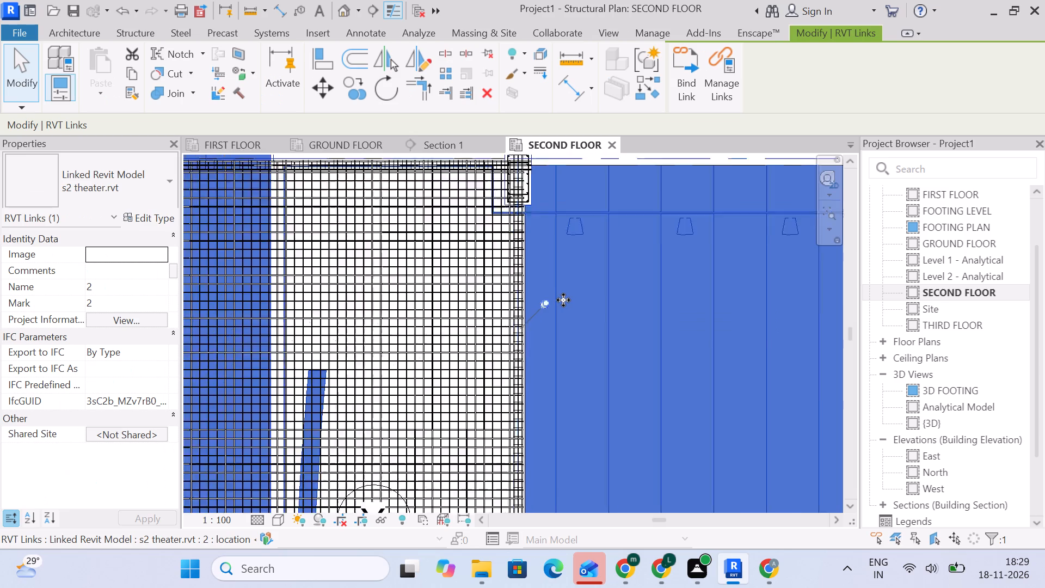
pyautogui.scroll(-8, 563, 300)
pyautogui.moveTo(564, 300); pyautogui.dragTo(547, 218, button='middle')
pyautogui.scroll(1, 547, 218)
pyautogui.scroll(-1, 550, 224)
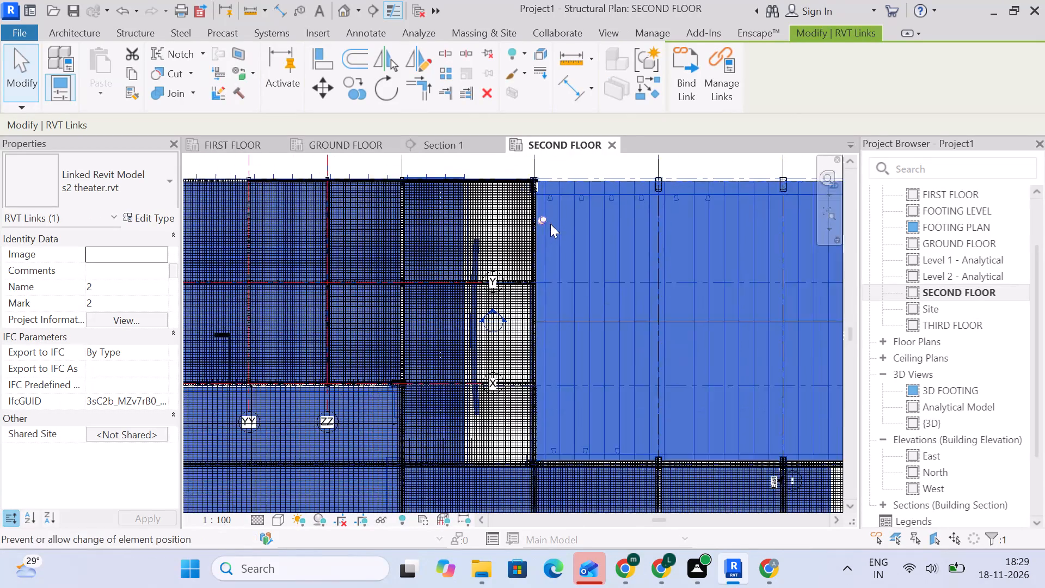
pyautogui.scroll(-2, 550, 224)
pyautogui.moveTo(550, 224); pyautogui.dragTo(532, 232, button='middle')
pyautogui.click(544, 181)
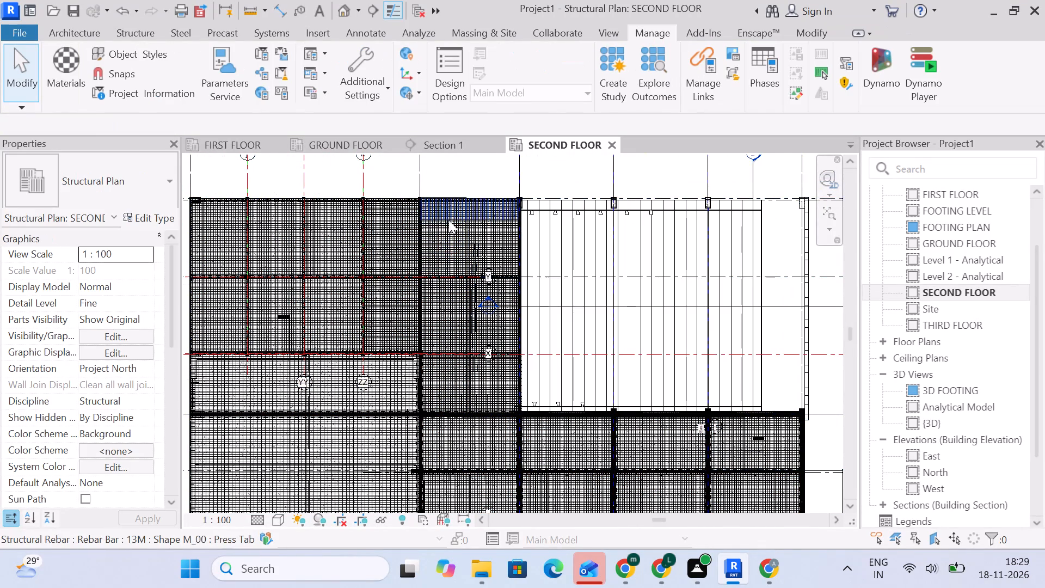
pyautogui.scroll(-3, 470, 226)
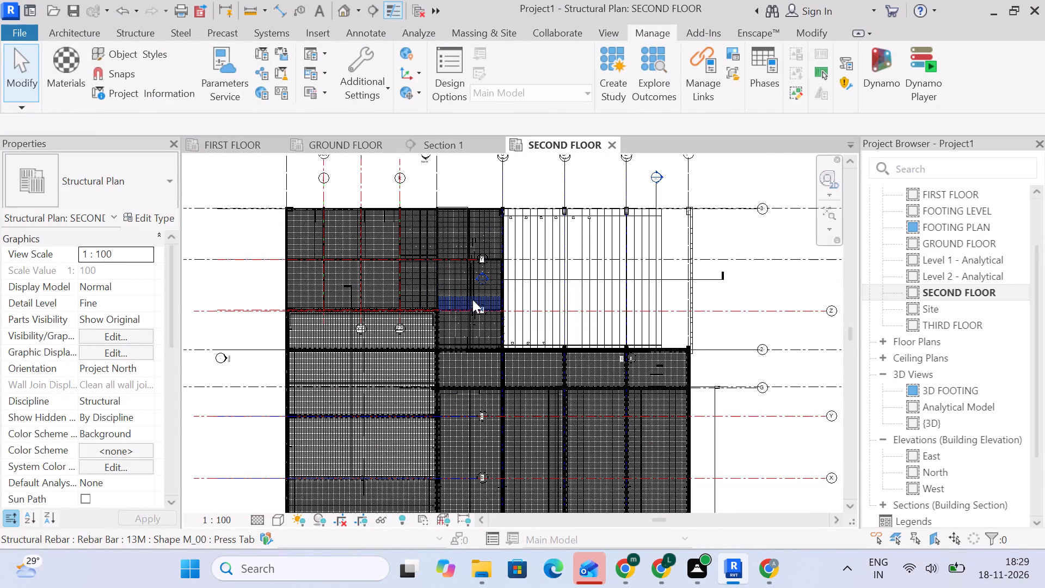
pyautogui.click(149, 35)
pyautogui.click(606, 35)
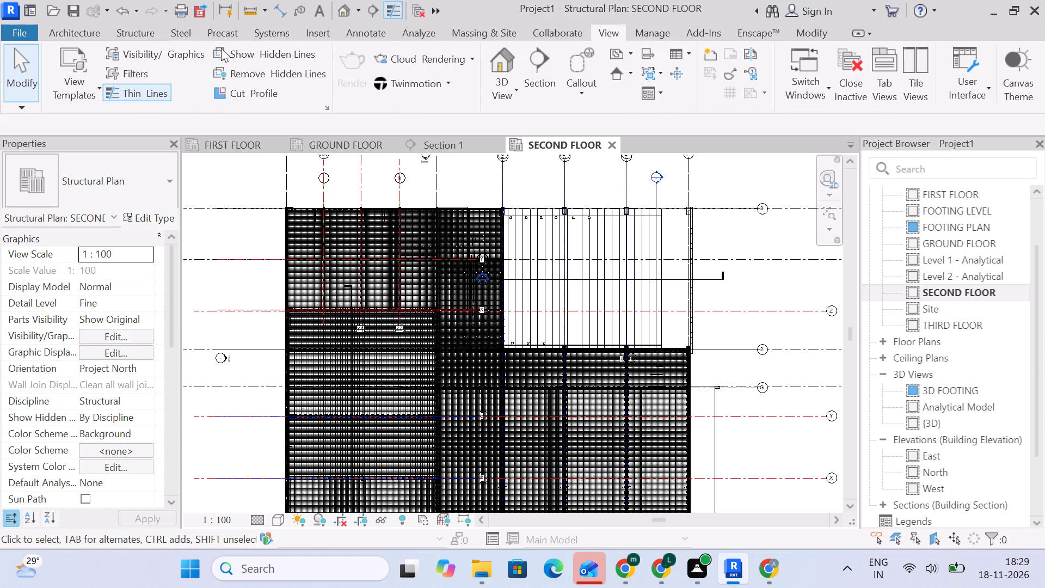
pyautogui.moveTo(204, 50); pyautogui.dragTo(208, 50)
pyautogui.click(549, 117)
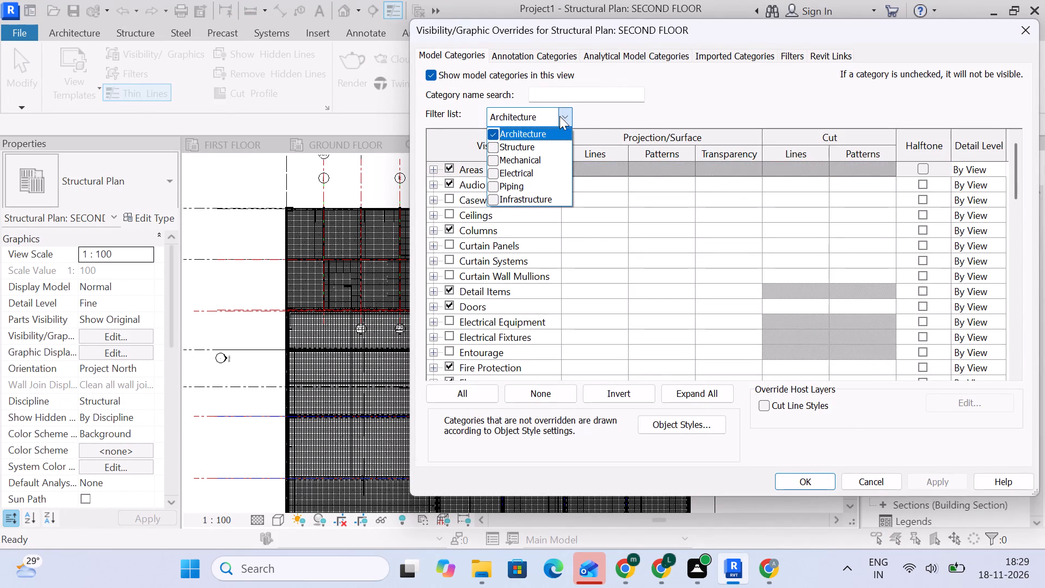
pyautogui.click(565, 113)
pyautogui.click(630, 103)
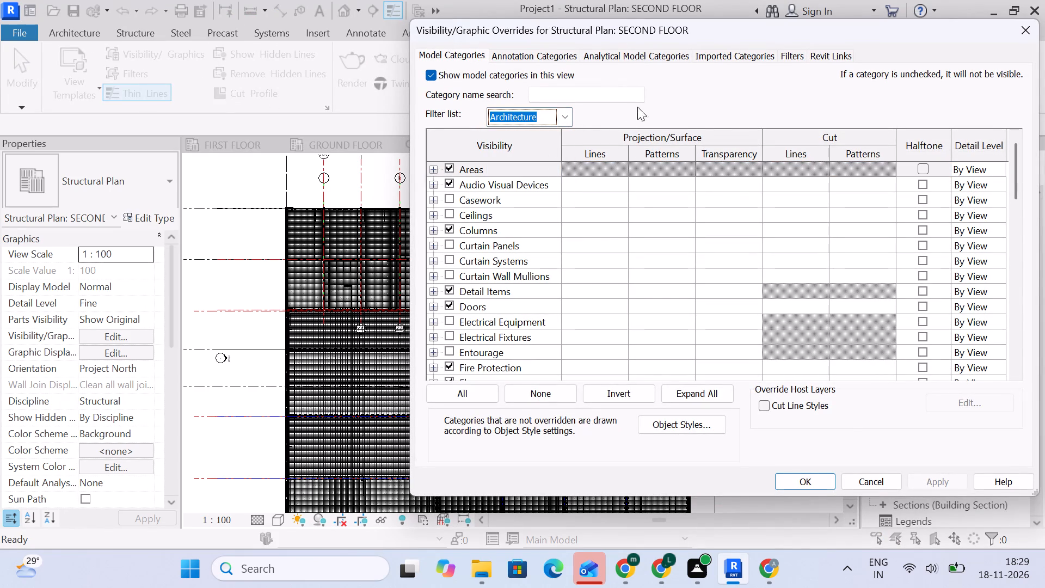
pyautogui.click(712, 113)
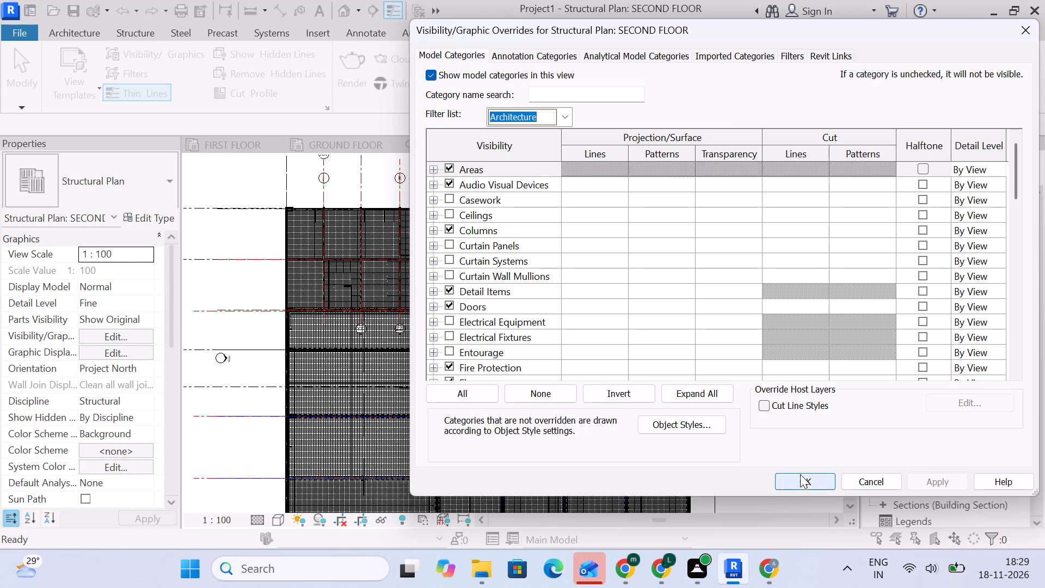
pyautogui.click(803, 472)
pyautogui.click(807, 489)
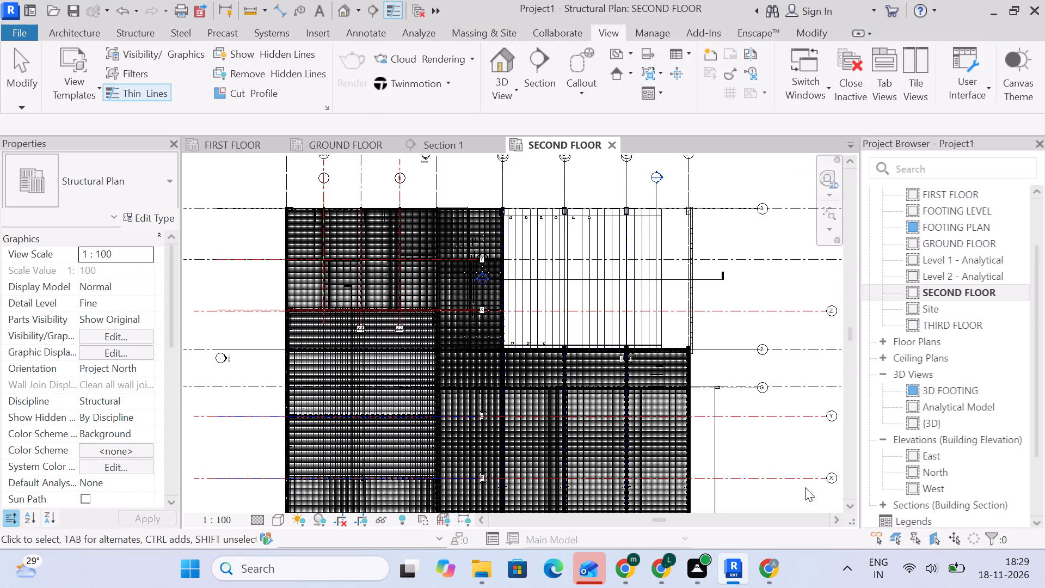
# Select all 13M rebar instances from a slab bar in the SECOND FLOOR plan and temporarily hide them.
pyautogui.click(730, 194)
pyautogui.click(460, 361)
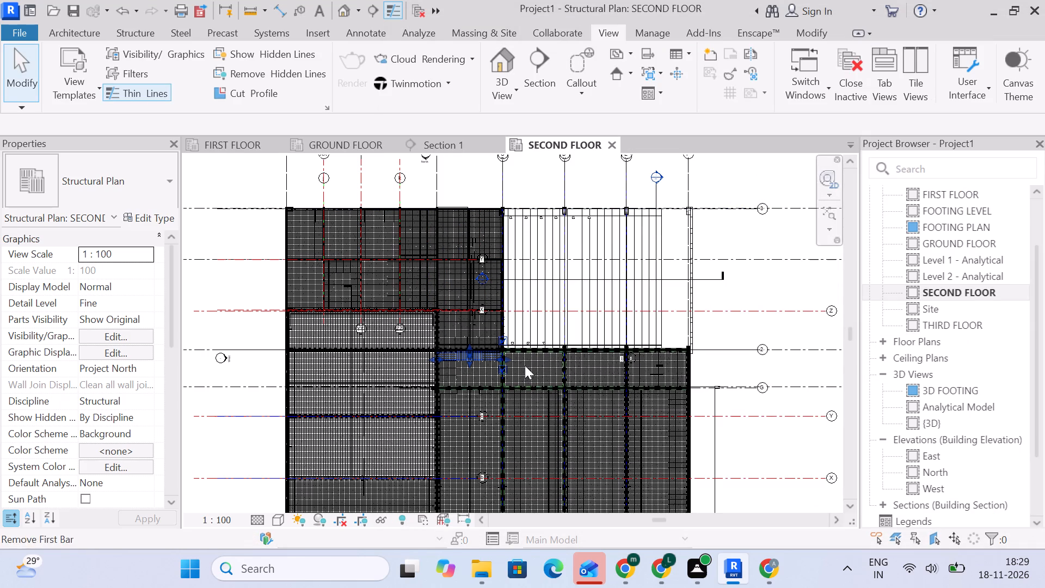
pyautogui.write('SA')
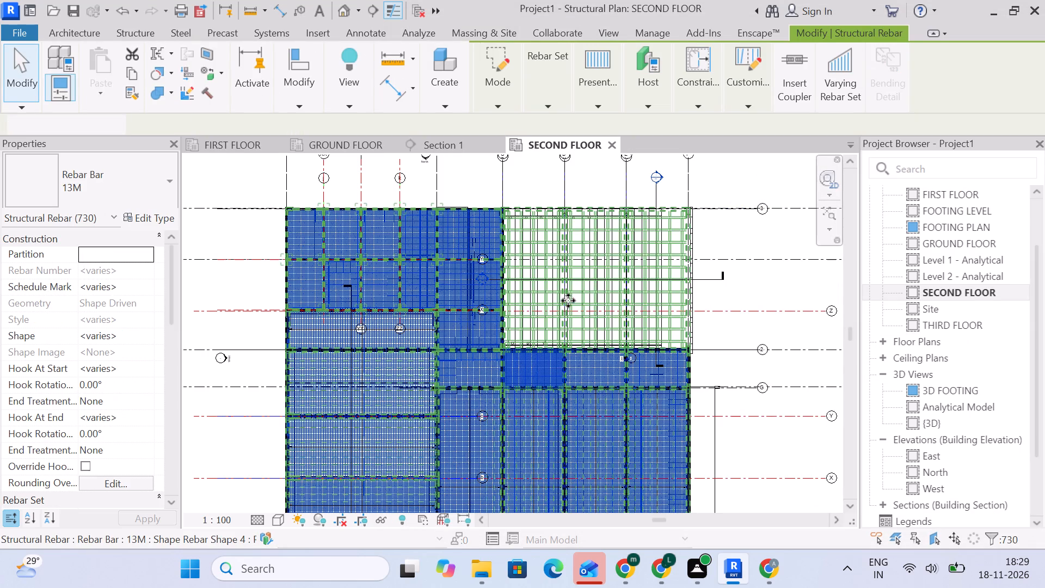
pyautogui.click(386, 522)
pyautogui.click(407, 475)
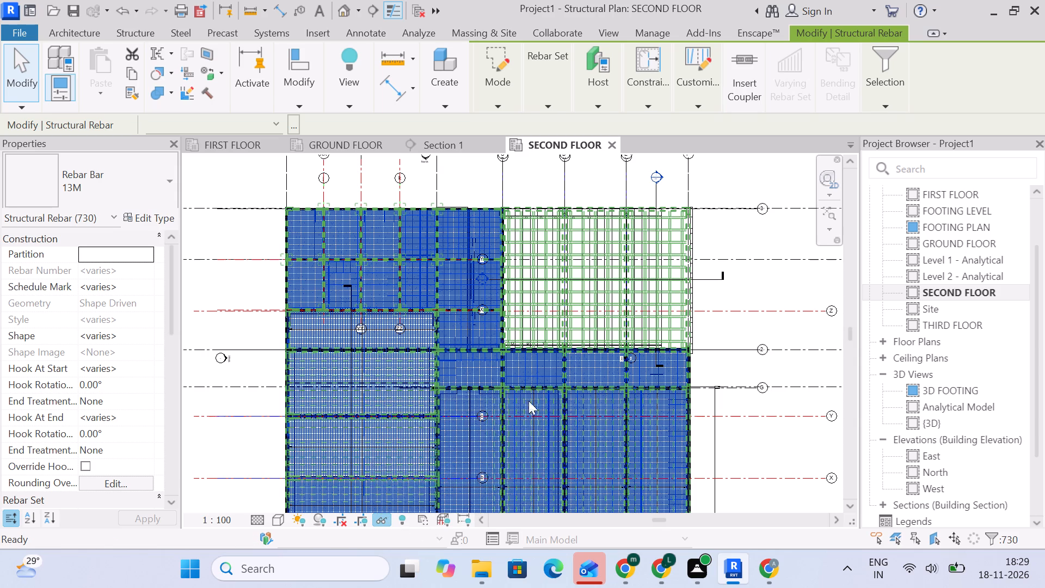
# Select all 16M rebar instances from a beam bar beside the stepped flight and temporarily hide them.
pyautogui.scroll(7, 543, 284)
pyautogui.moveTo(554, 295); pyautogui.dragTo(488, 400, button='middle')
pyautogui.scroll(10, 359, 259)
pyautogui.click(391, 281)
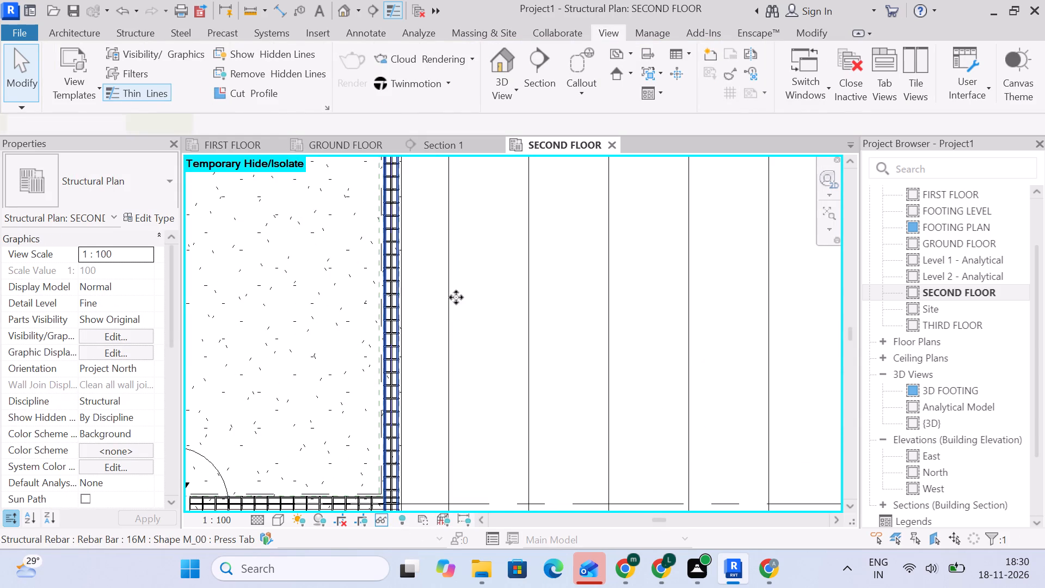
pyautogui.scroll(-10, 445, 298)
pyautogui.write('SA')
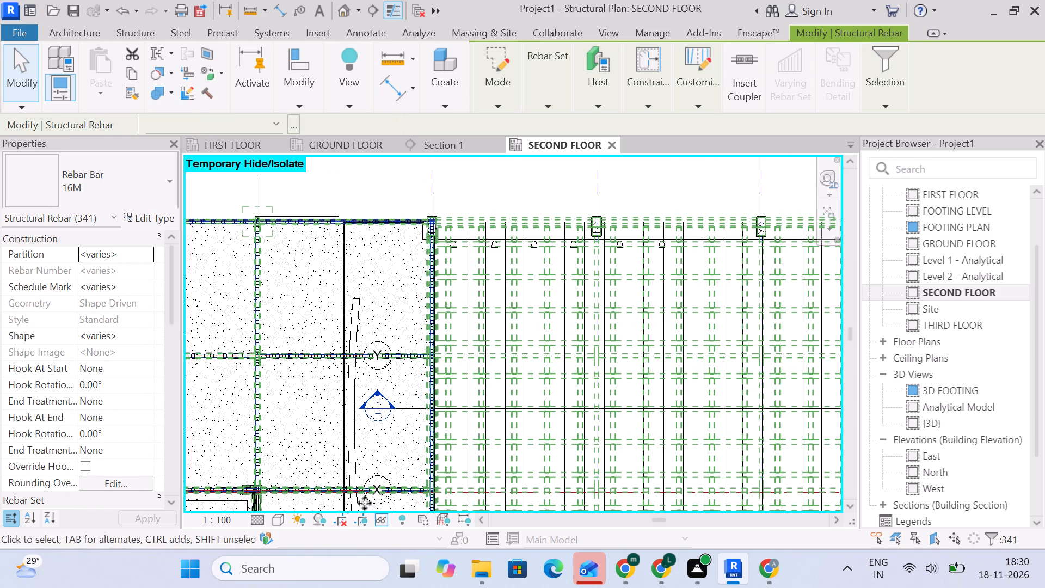
pyautogui.click(380, 525)
pyautogui.click(410, 475)
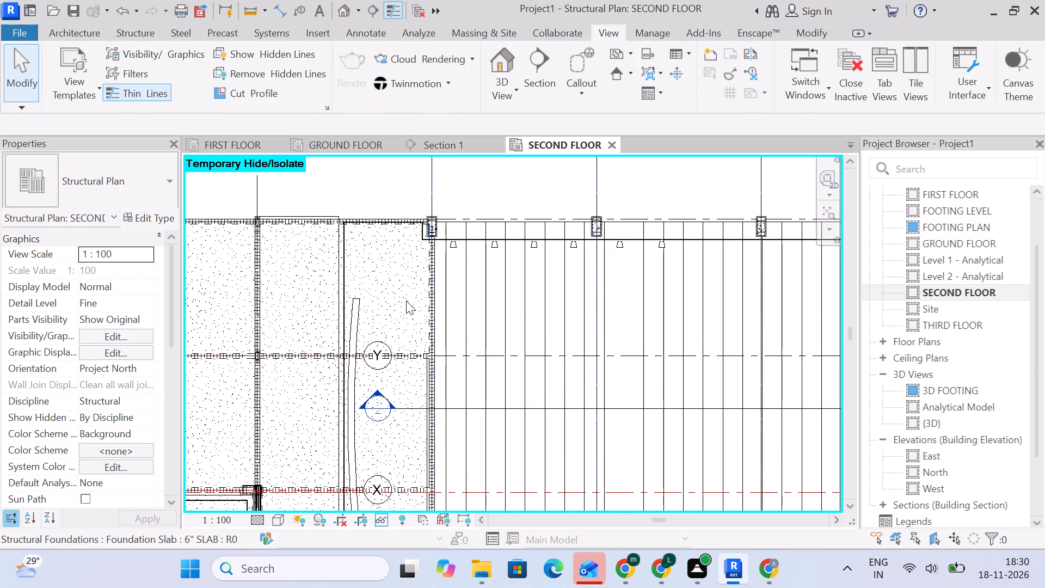
# Select all 8M rebar instances from a tie bar in the beam beside the stepped flight and temporarily hide them.
pyautogui.scroll(12, 429, 301)
pyautogui.click(446, 305)
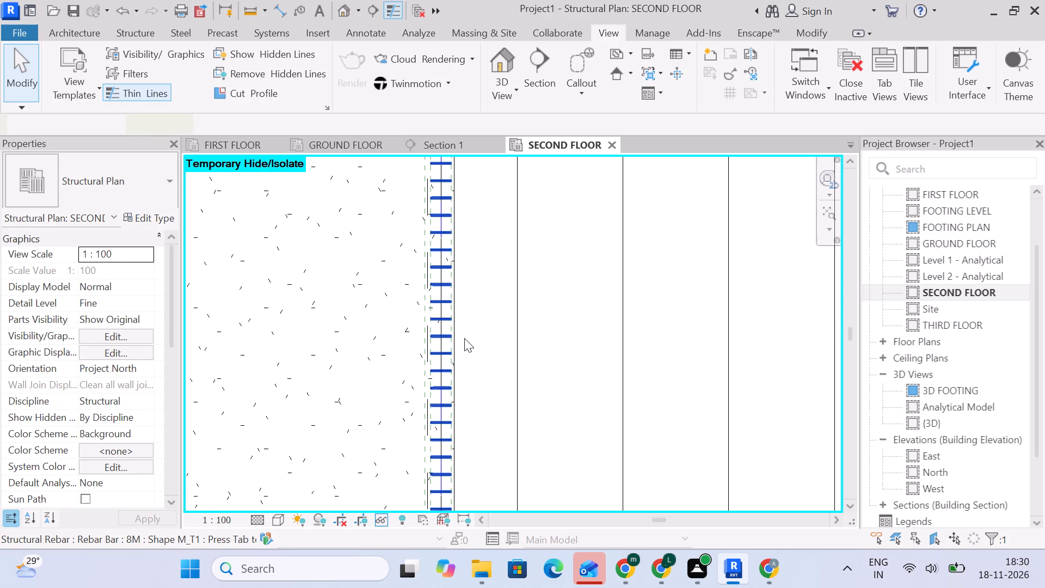
pyautogui.write('SA')
pyautogui.scroll(-6, 462, 340)
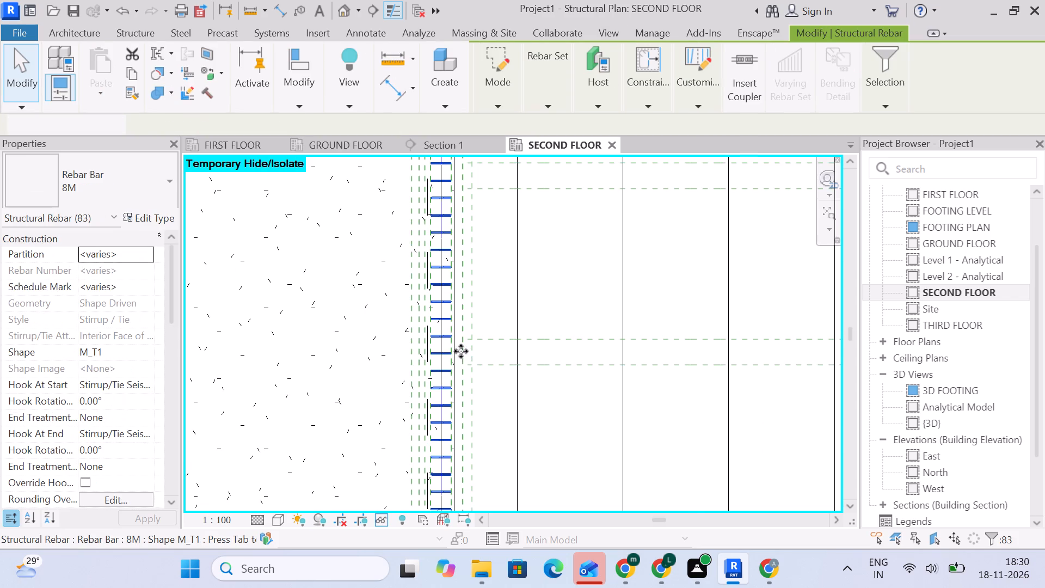
pyautogui.scroll(-5, 461, 351)
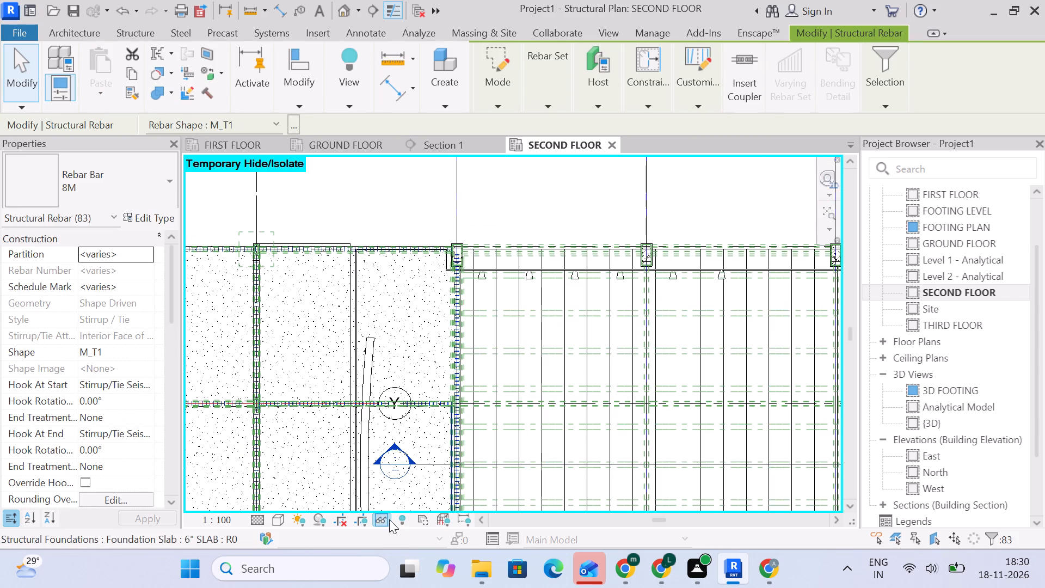
pyautogui.click(384, 519)
pyautogui.click(399, 480)
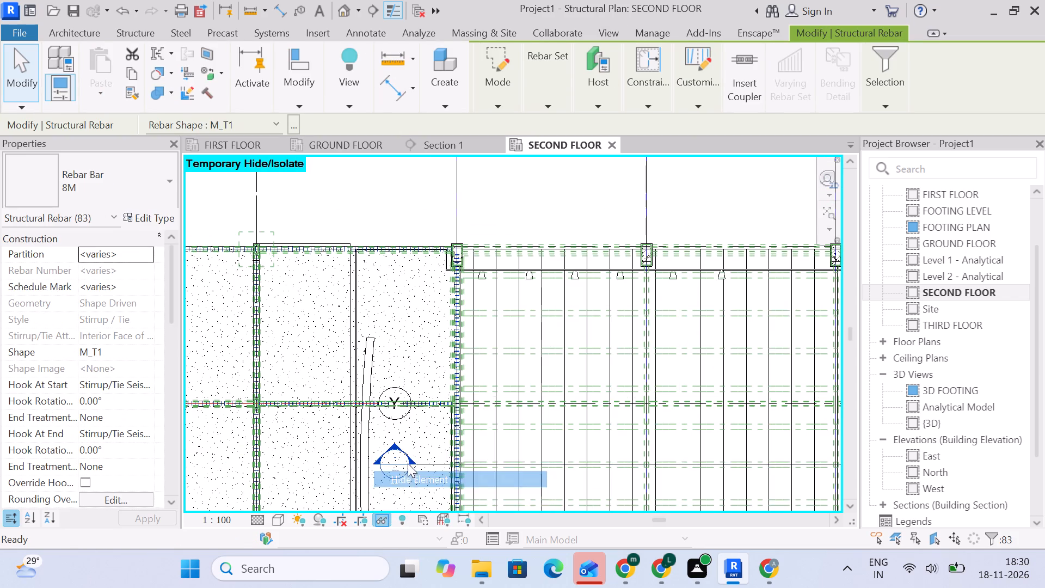
# Examine the beam edge and column corner of the stepped flight near grid X in the SECOND FLOOR plan.
pyautogui.scroll(-4, 459, 407)
pyautogui.moveTo(462, 408); pyautogui.dragTo(396, 266, button='middle')
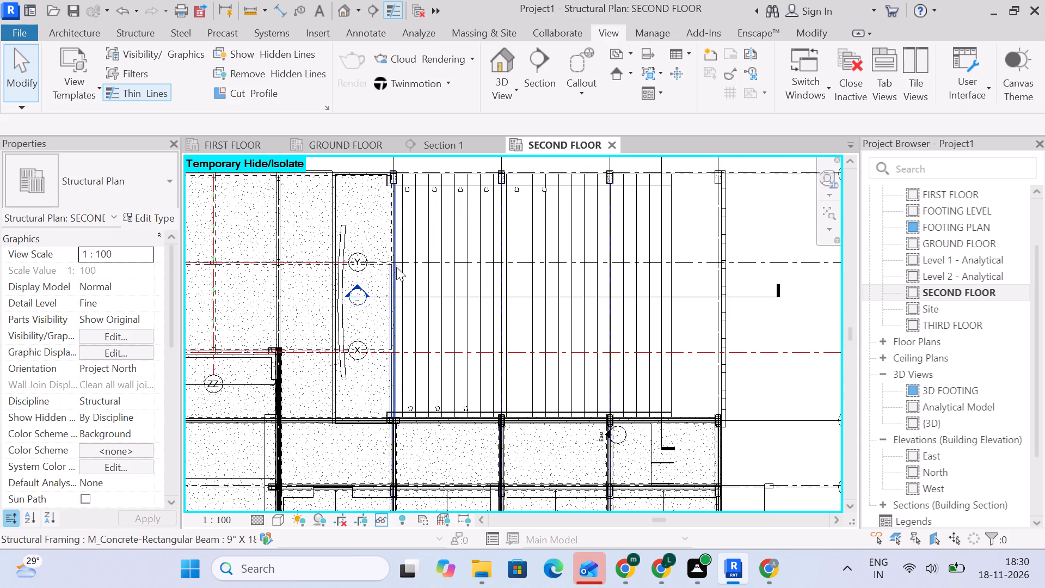
pyautogui.scroll(6, 407, 305)
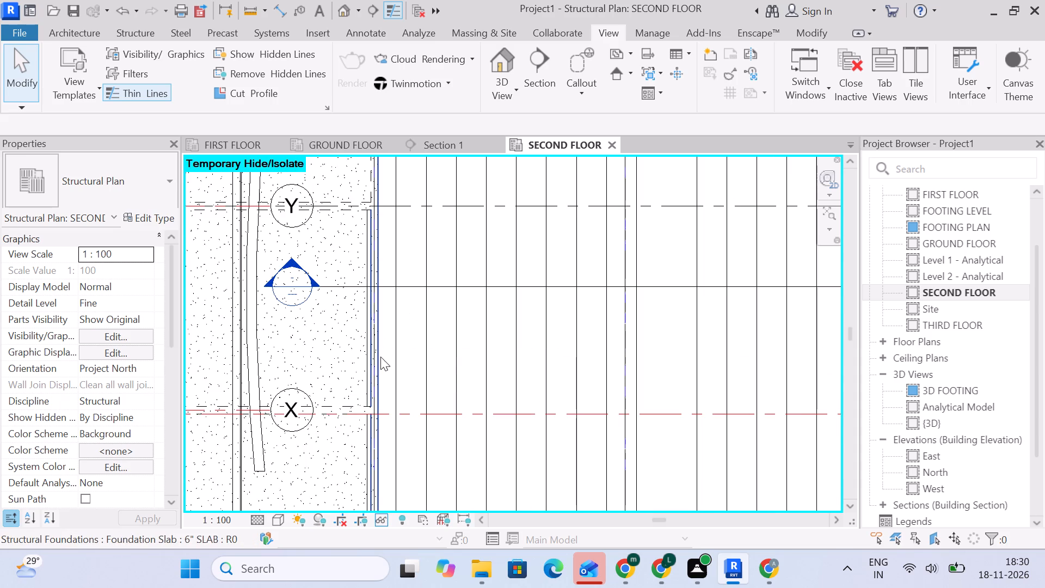
pyautogui.moveTo(373, 423); pyautogui.dragTo(438, 264, button='middle')
pyautogui.scroll(3, 429, 364)
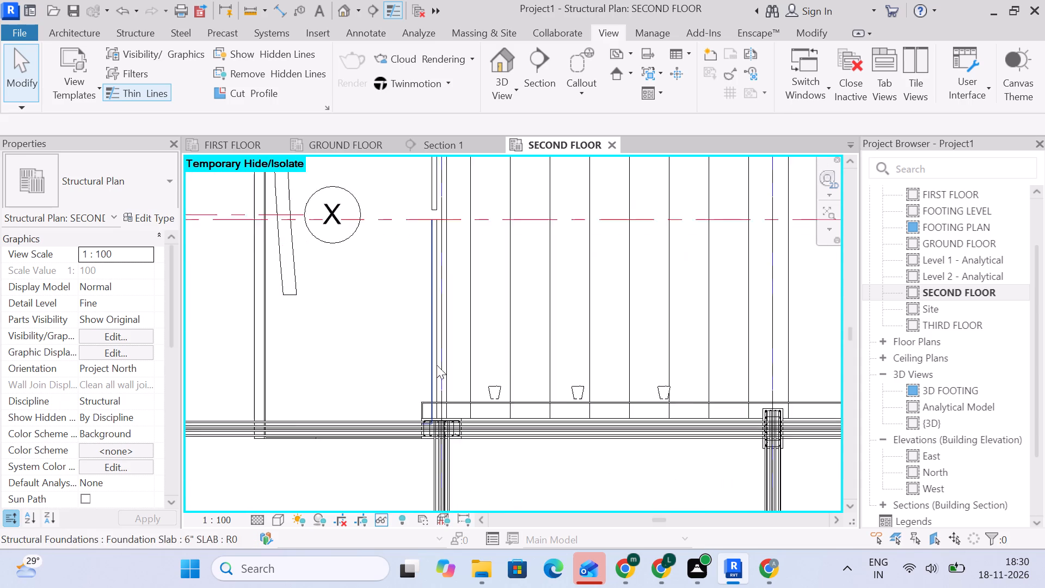
pyautogui.scroll(2, 437, 365)
pyautogui.scroll(-5, 489, 362)
pyautogui.moveTo(477, 362); pyautogui.dragTo(441, 363, button='middle')
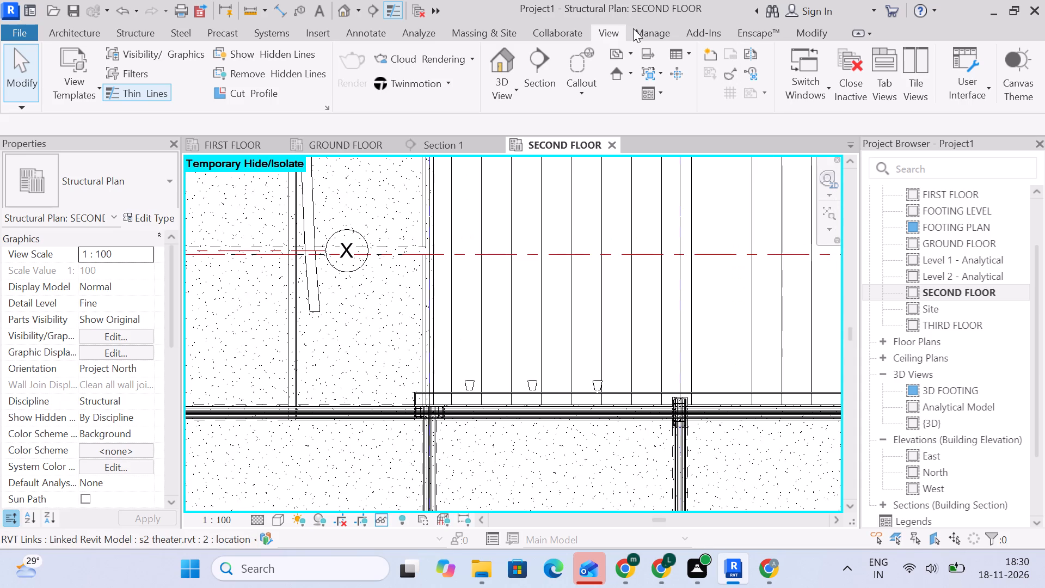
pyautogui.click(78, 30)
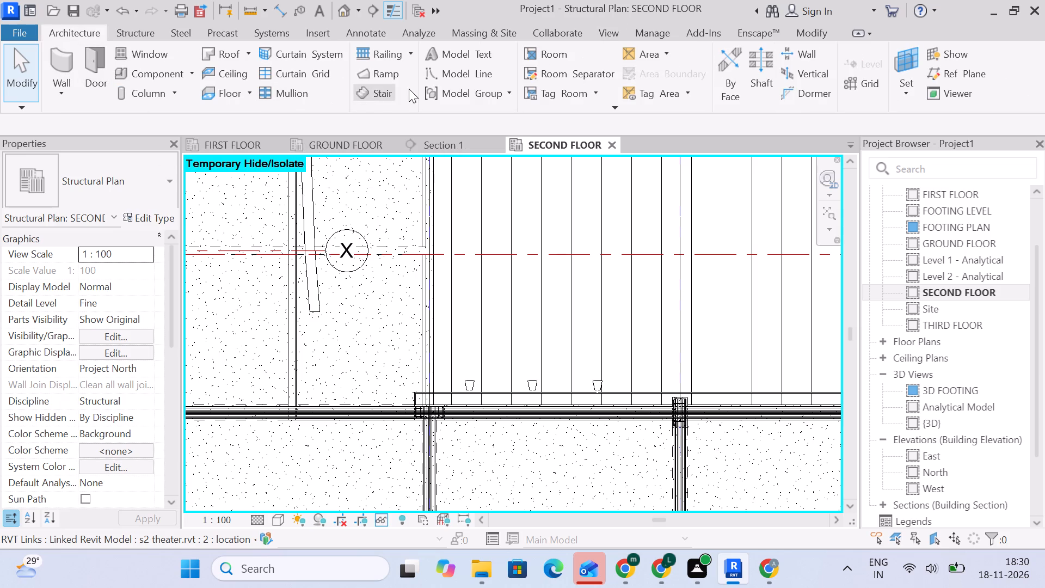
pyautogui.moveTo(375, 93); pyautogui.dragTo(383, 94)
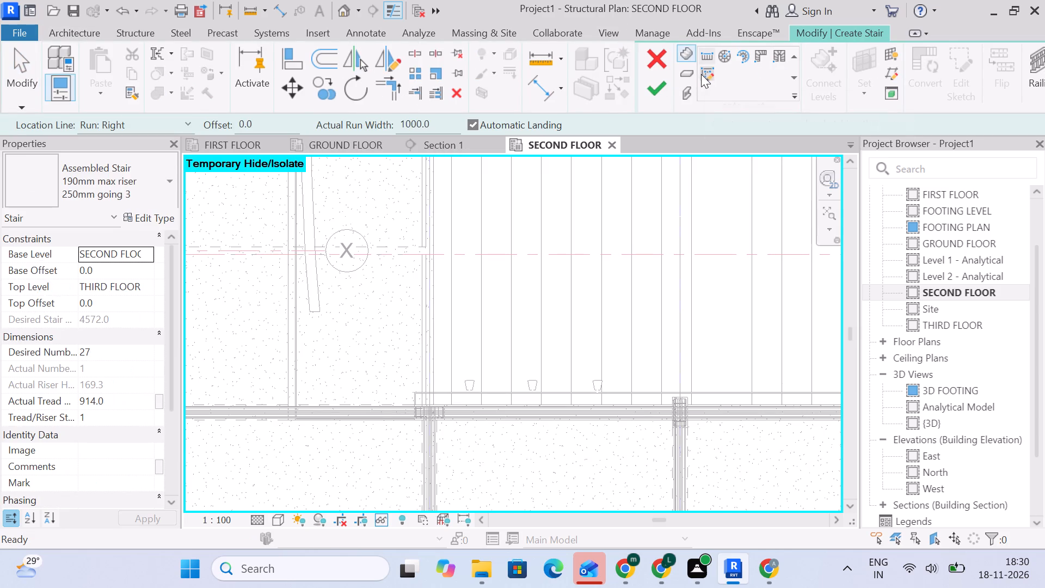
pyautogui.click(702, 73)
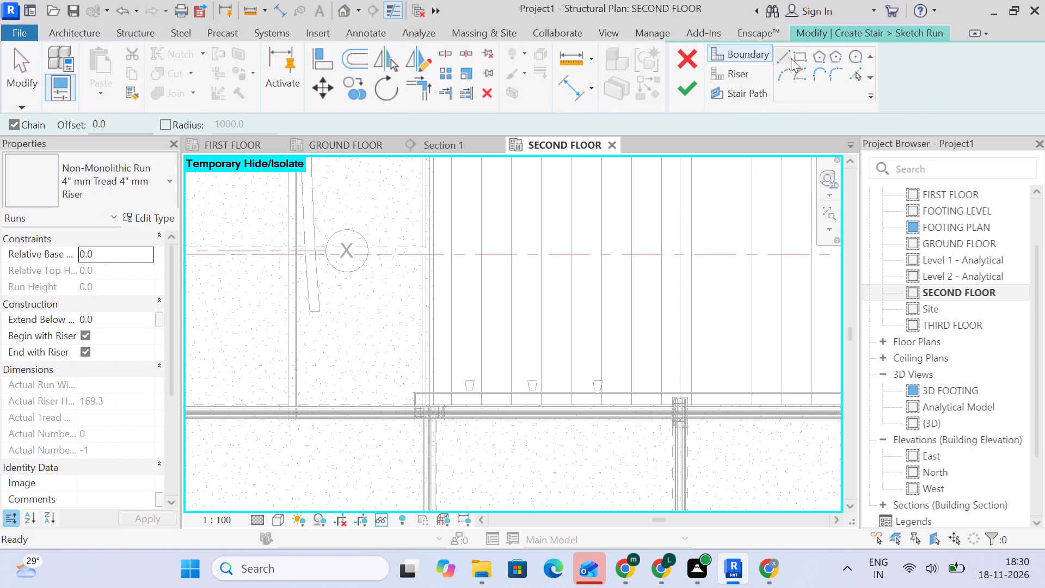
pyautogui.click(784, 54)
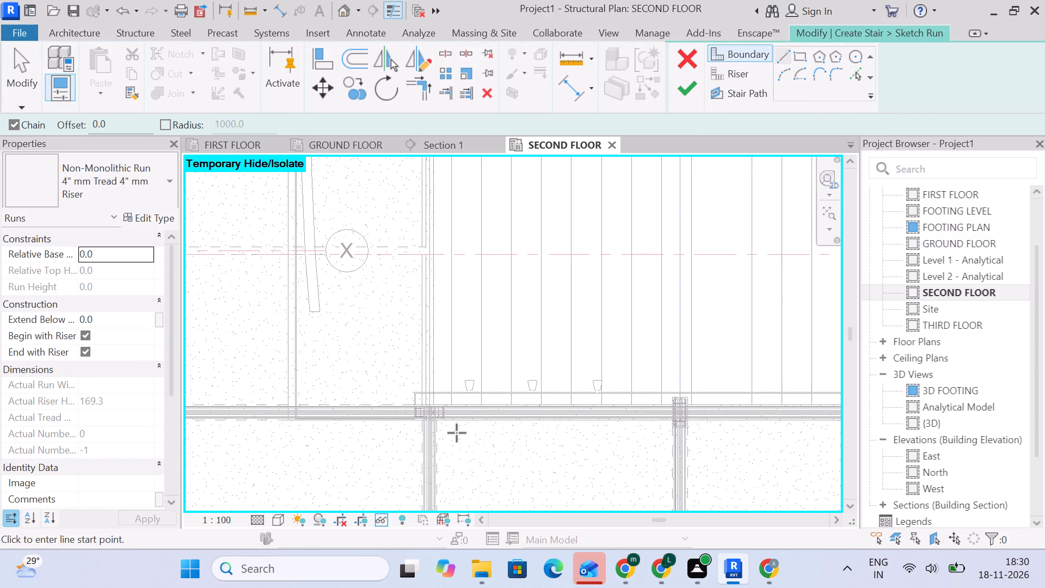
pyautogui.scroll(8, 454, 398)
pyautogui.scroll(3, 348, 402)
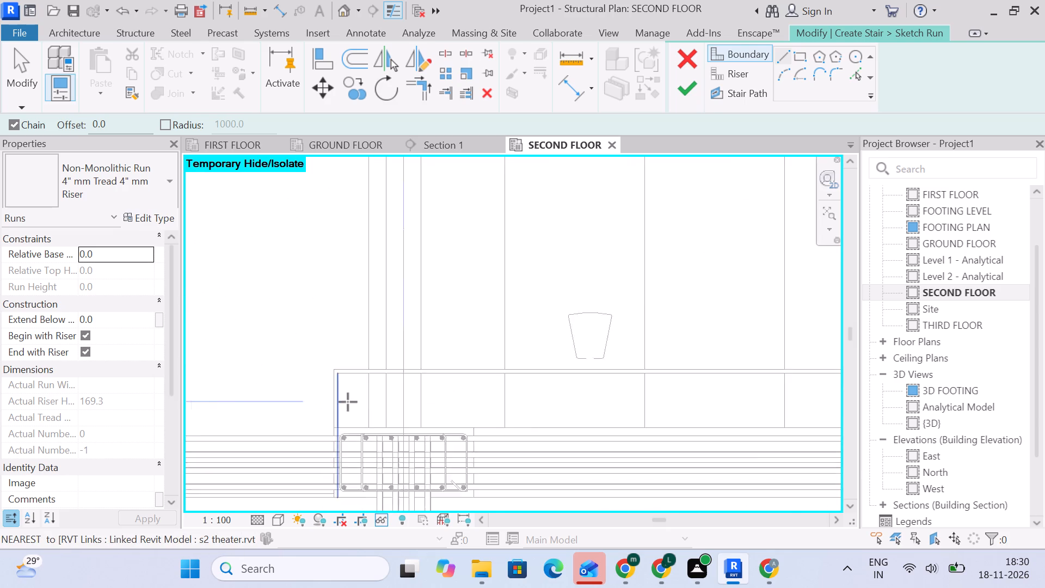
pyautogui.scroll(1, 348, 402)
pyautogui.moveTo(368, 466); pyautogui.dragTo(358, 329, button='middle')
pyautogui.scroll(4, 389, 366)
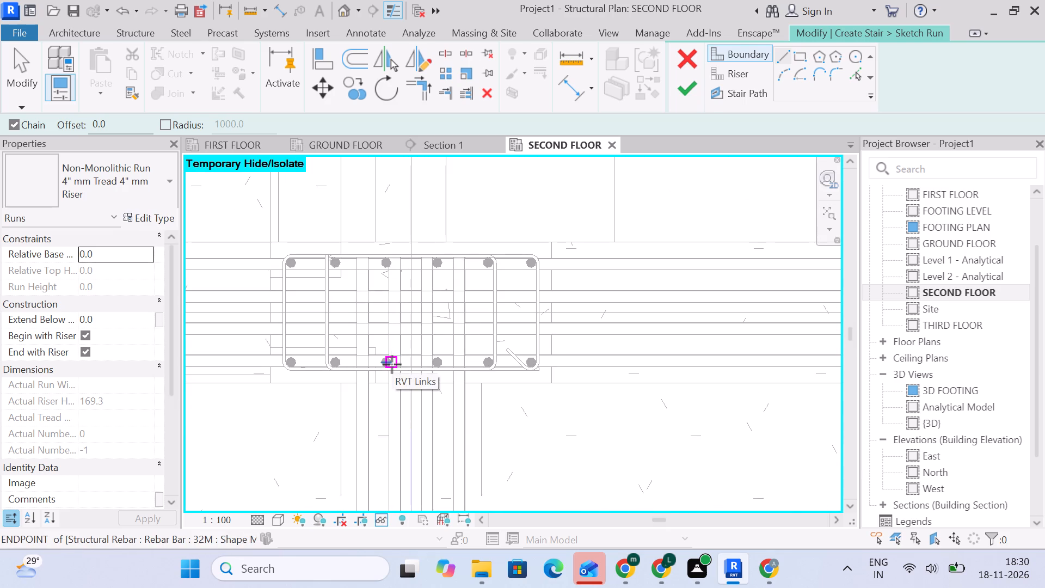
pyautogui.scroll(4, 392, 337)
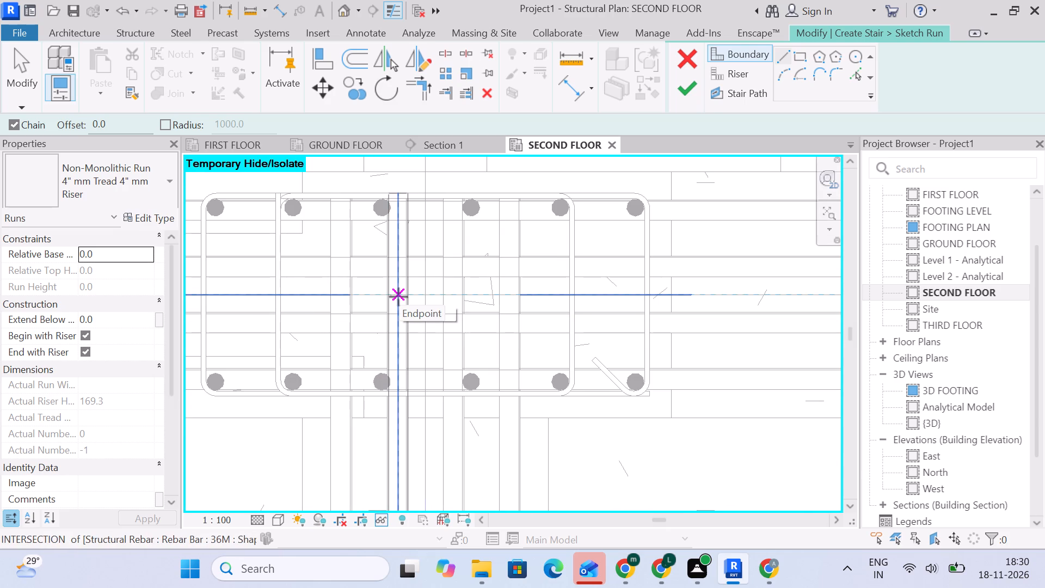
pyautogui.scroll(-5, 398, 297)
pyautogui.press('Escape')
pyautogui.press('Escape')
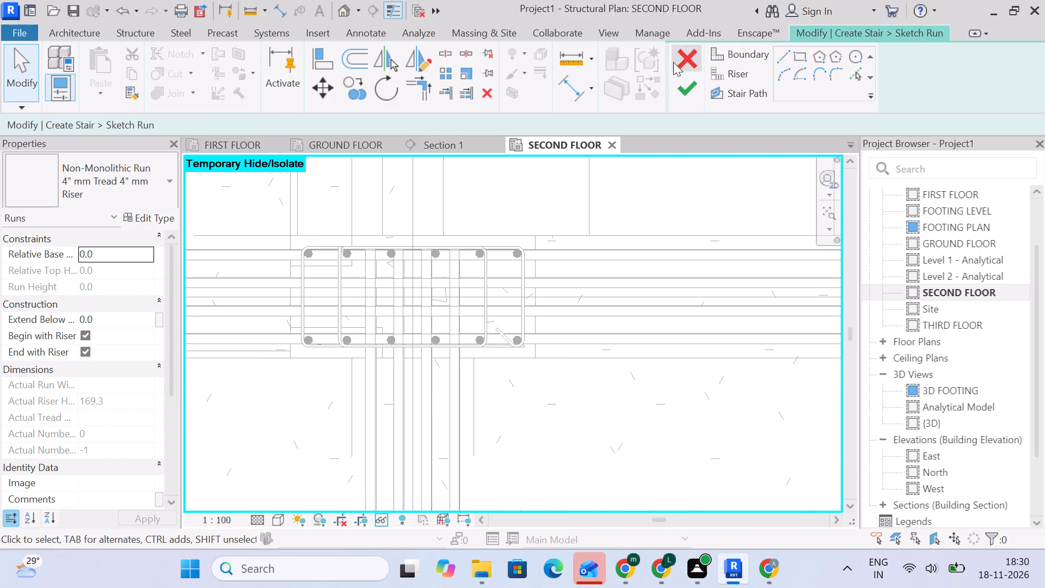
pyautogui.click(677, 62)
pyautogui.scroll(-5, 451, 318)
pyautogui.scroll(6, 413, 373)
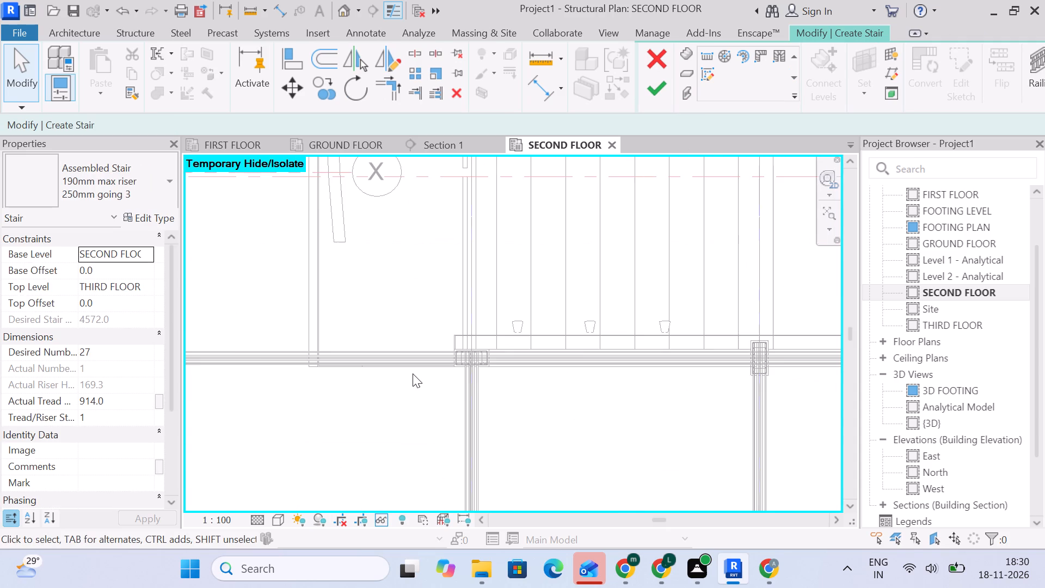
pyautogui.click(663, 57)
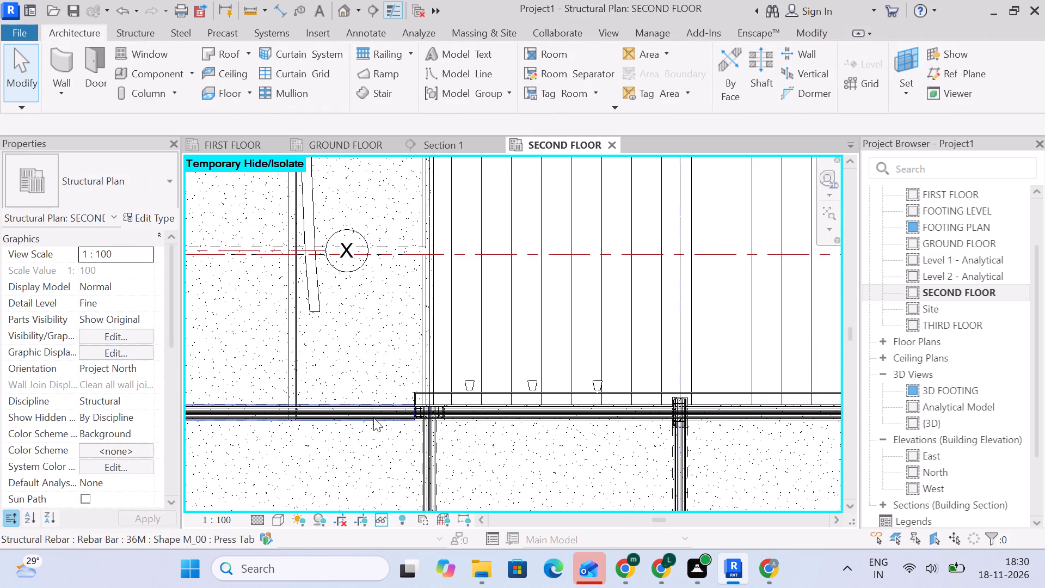
# Select all 36M rebar instances from a bar in the beam near grid X and temporarily hide them.
pyautogui.scroll(6, 347, 411)
pyautogui.click(353, 428)
pyautogui.scroll(4, 359, 429)
pyautogui.write('SA')
pyautogui.scroll(-5, 359, 429)
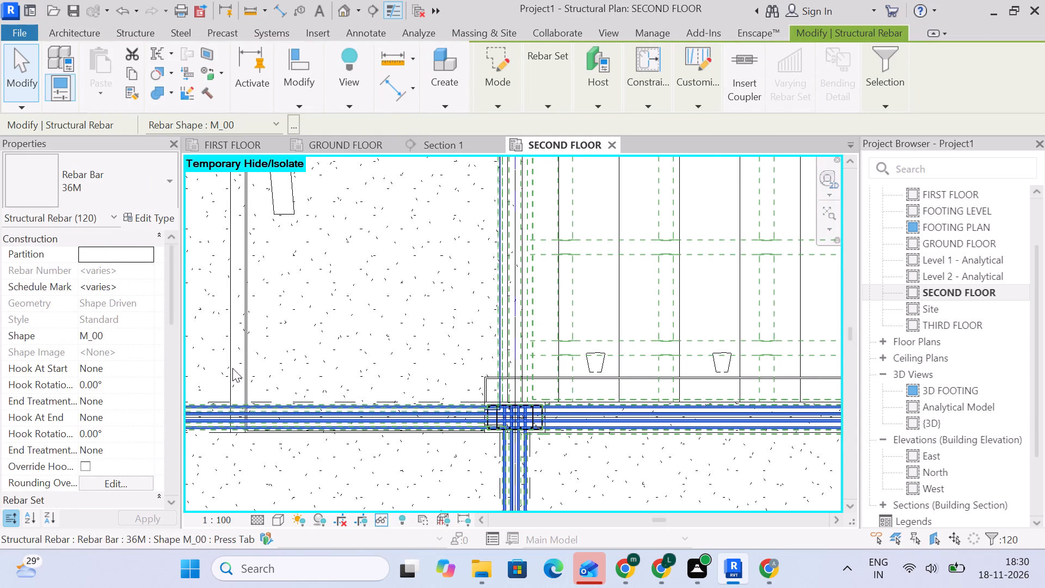
pyautogui.click(376, 519)
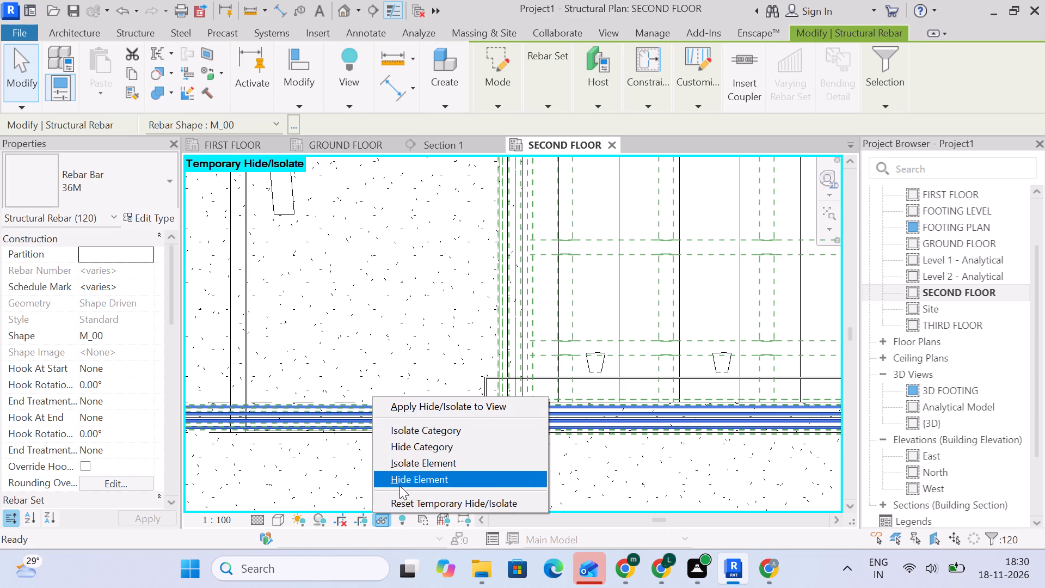
pyautogui.click(399, 483)
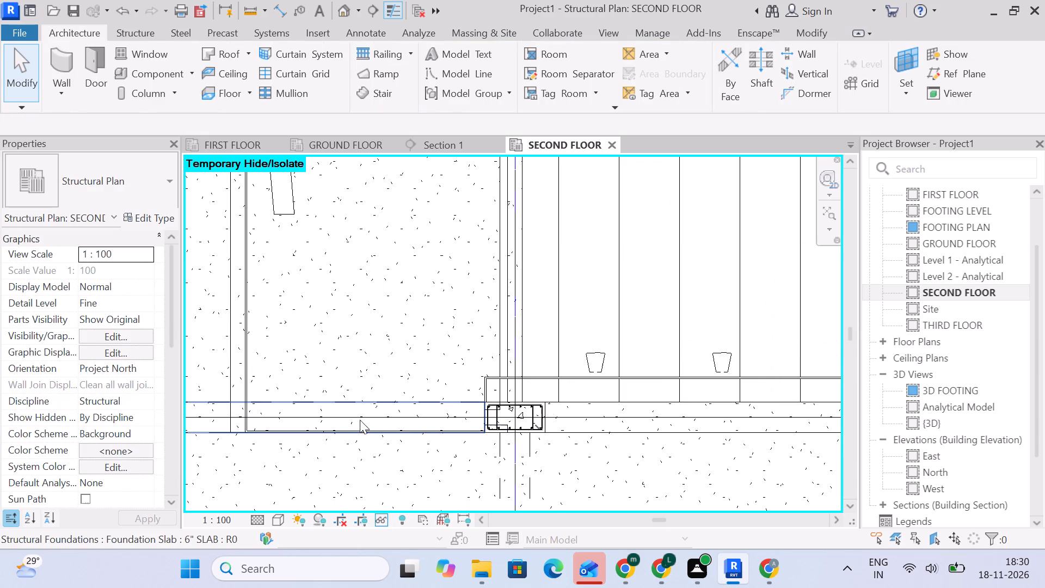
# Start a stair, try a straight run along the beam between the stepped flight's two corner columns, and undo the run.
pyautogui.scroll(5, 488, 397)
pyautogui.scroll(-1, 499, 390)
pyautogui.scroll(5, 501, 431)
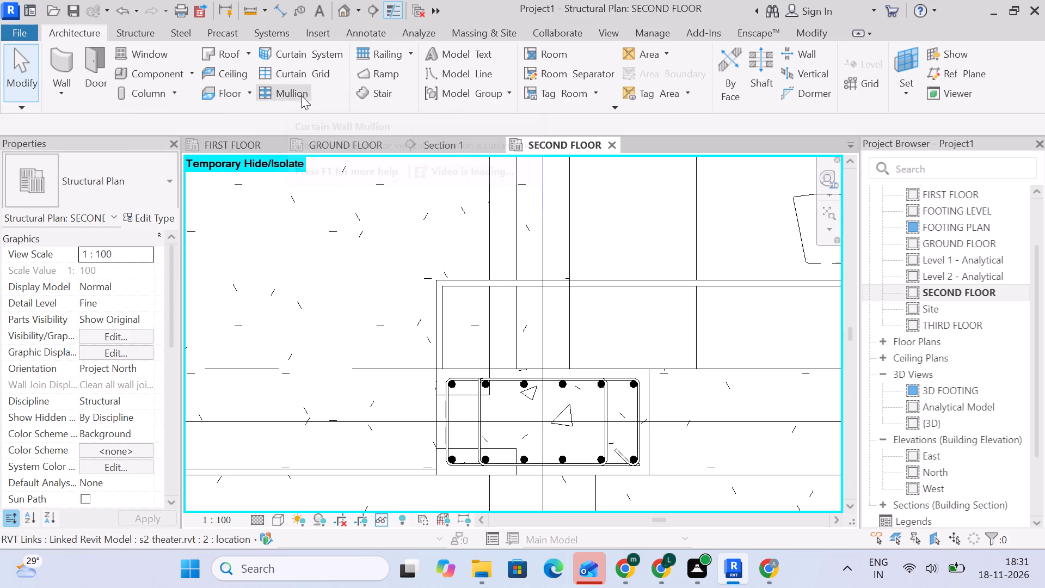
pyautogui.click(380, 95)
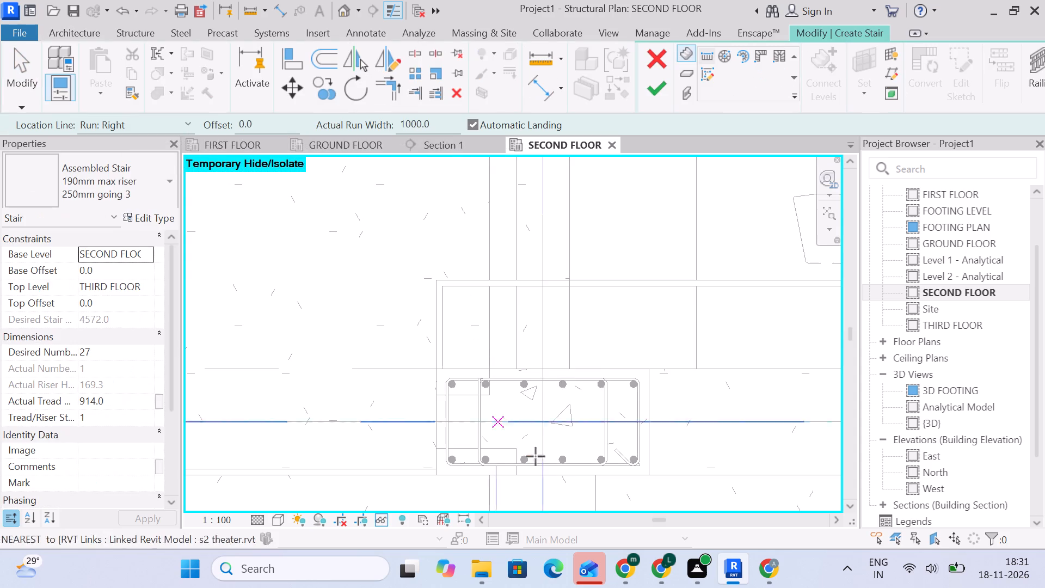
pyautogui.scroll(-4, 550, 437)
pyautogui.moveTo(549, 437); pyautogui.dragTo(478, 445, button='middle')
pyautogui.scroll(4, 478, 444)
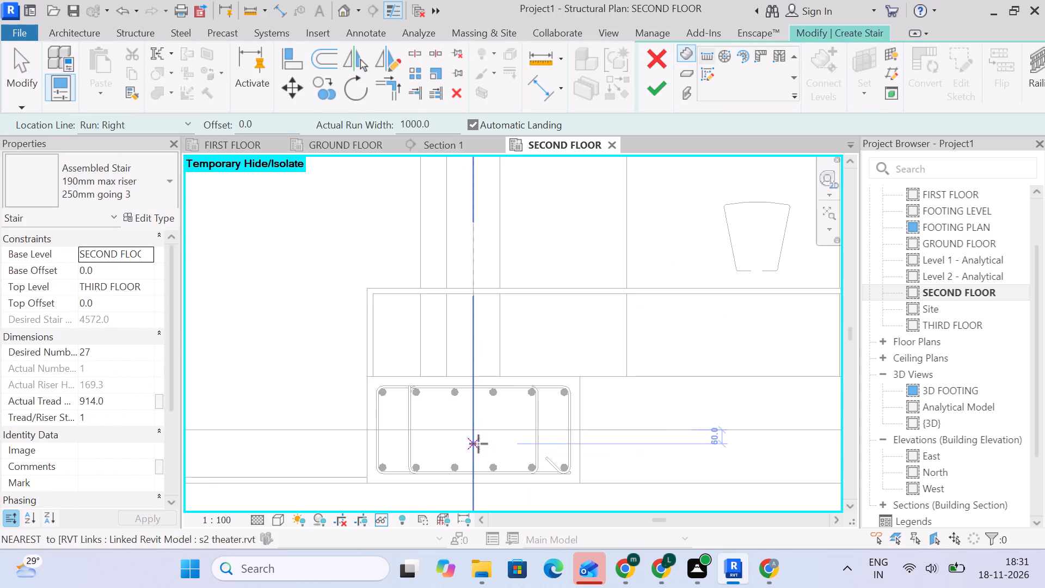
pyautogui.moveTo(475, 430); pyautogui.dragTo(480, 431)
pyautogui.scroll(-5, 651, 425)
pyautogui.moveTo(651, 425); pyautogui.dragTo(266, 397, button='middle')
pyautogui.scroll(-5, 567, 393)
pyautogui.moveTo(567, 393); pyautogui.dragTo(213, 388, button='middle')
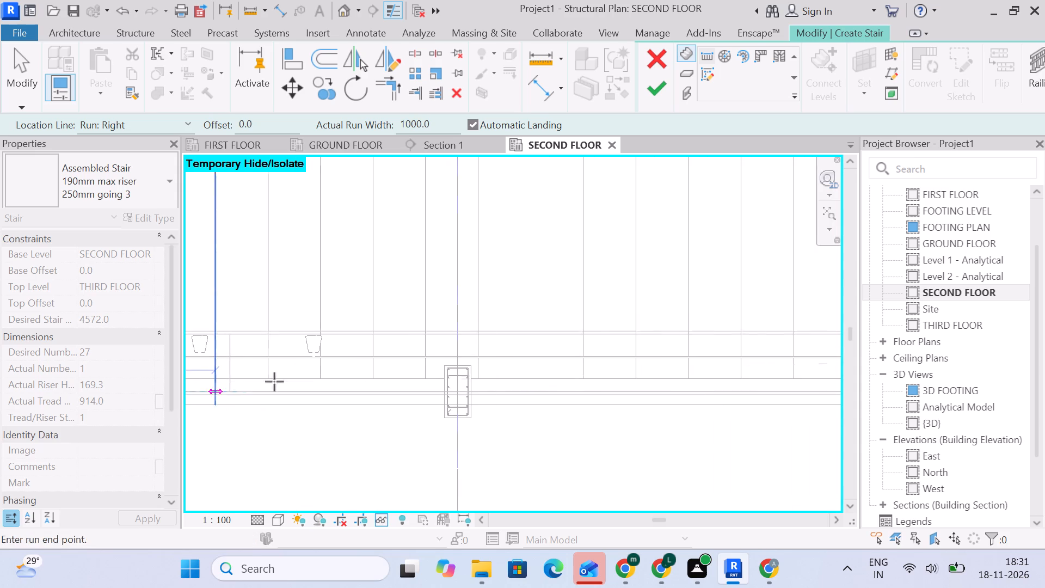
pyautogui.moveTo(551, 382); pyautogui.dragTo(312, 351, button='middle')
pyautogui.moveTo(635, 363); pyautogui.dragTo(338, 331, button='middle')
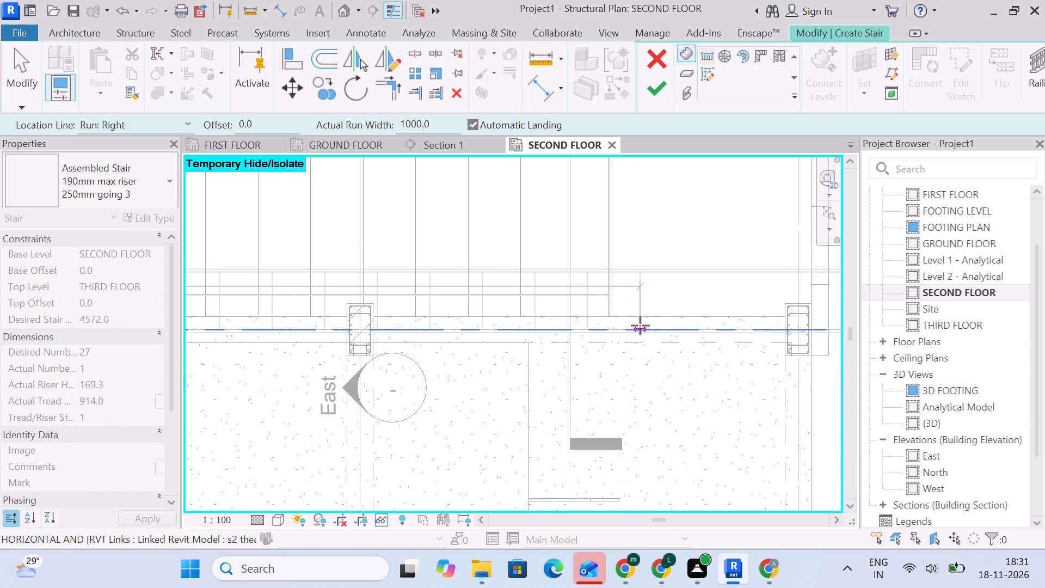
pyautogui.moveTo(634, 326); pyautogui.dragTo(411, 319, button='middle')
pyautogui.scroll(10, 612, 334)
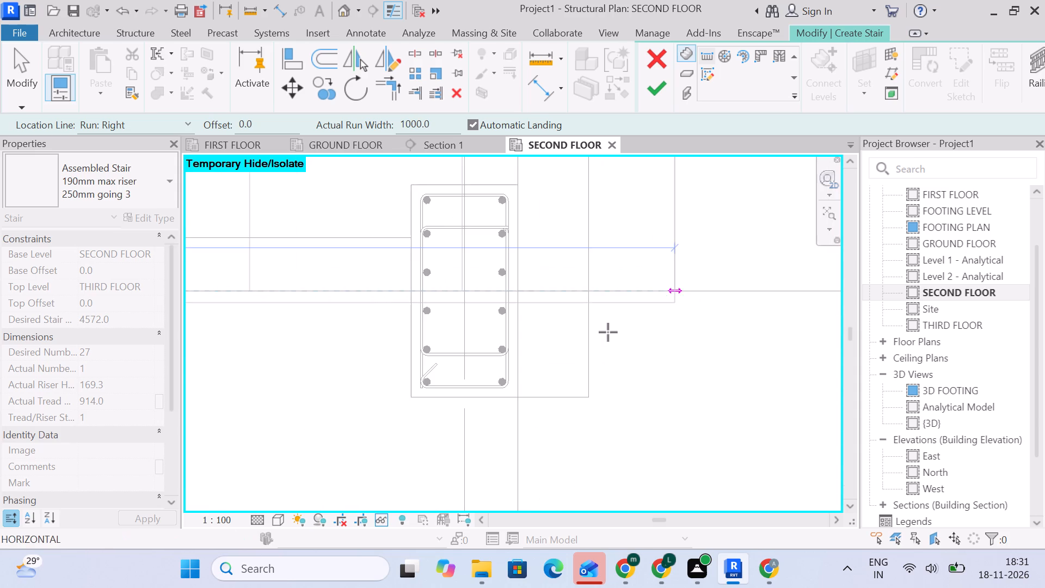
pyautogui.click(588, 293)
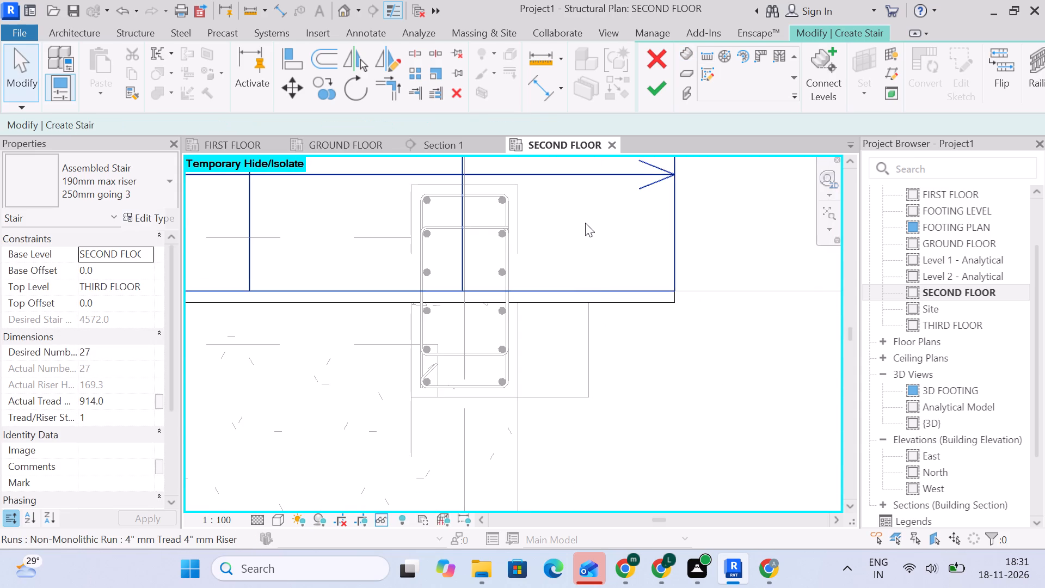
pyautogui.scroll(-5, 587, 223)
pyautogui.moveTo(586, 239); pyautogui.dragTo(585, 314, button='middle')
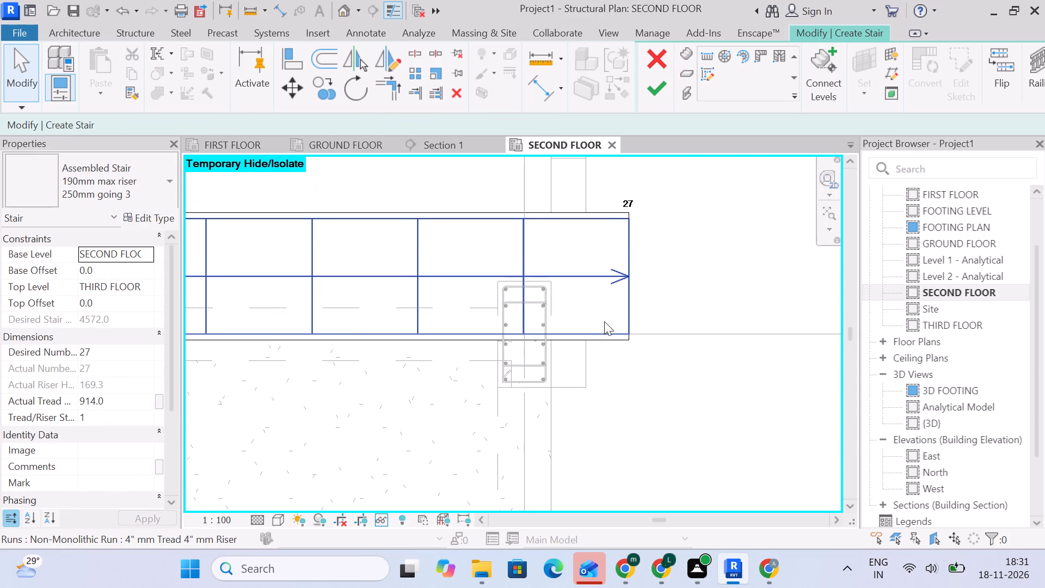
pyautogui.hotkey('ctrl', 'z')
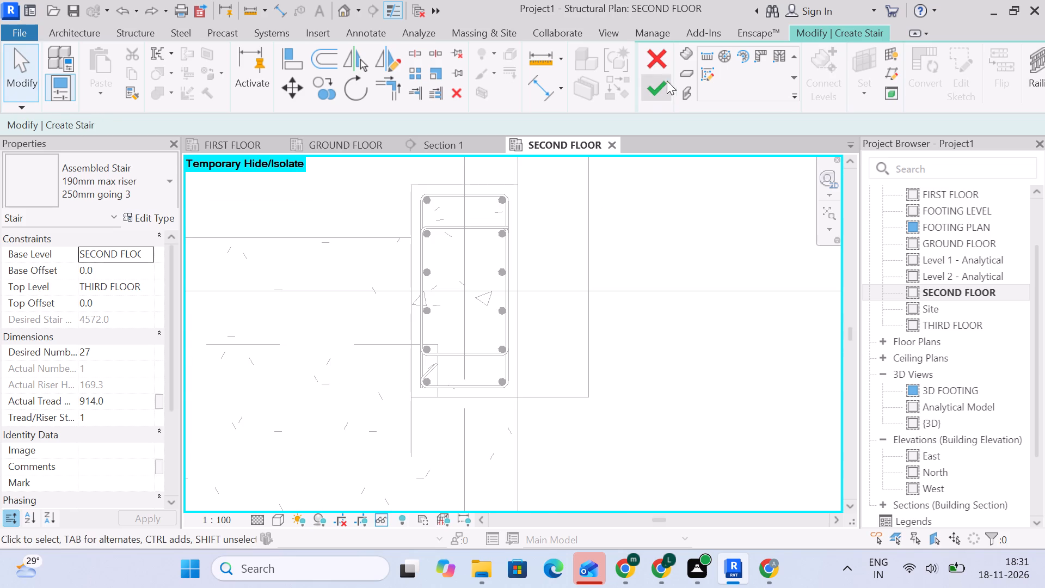
# Start a sketched run and draw a boundary line along the beam centreline between the two corner columns of the stepped flight.
pyautogui.click(704, 72)
pyautogui.click(115, 186)
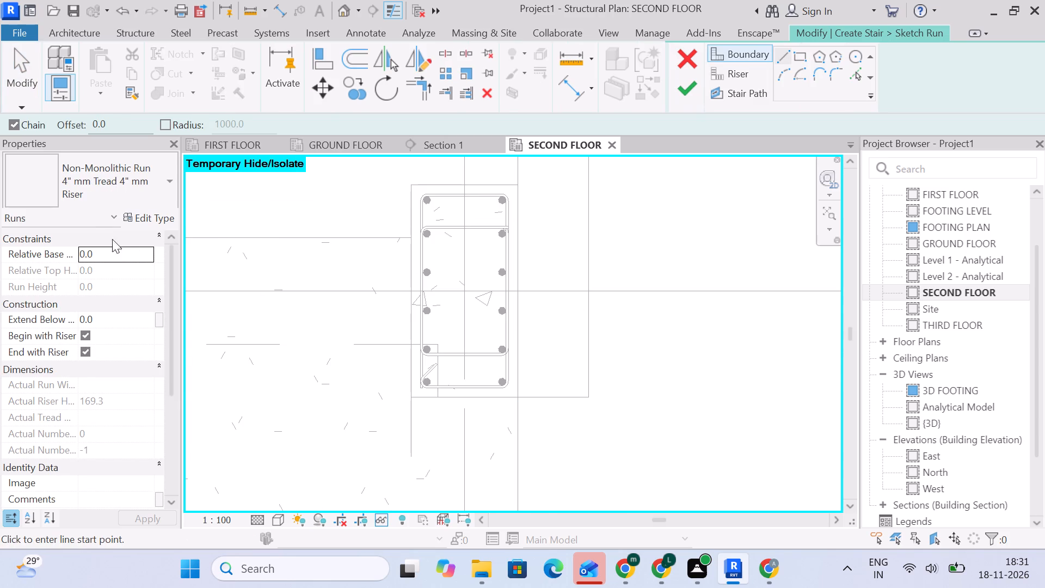
pyautogui.click(163, 177)
pyautogui.doubleClick(165, 179)
pyautogui.click(782, 51)
pyautogui.scroll(-12, 470, 303)
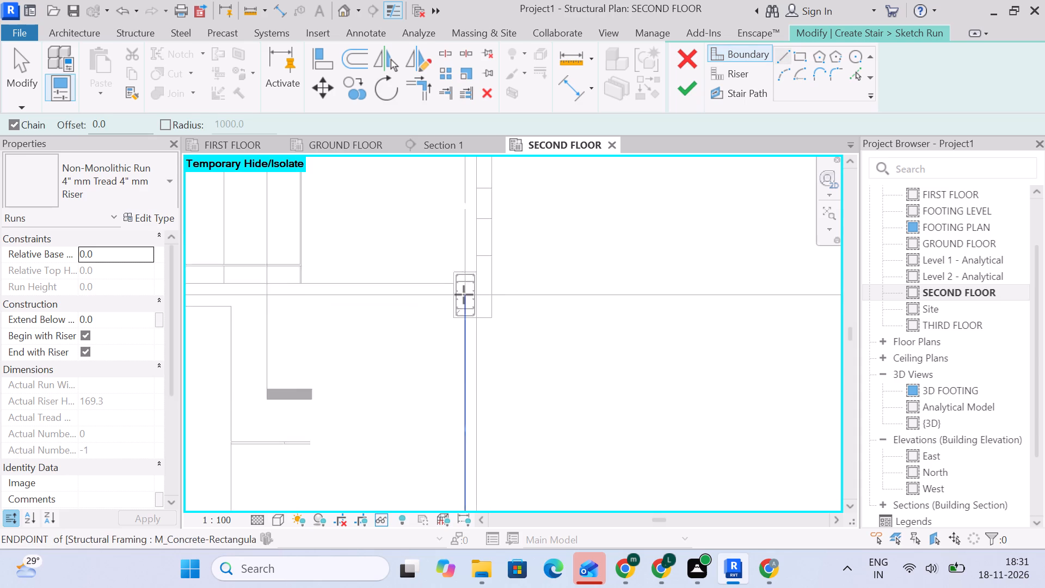
pyautogui.scroll(-8, 464, 295)
pyautogui.moveTo(347, 316); pyautogui.dragTo(616, 364, button='middle')
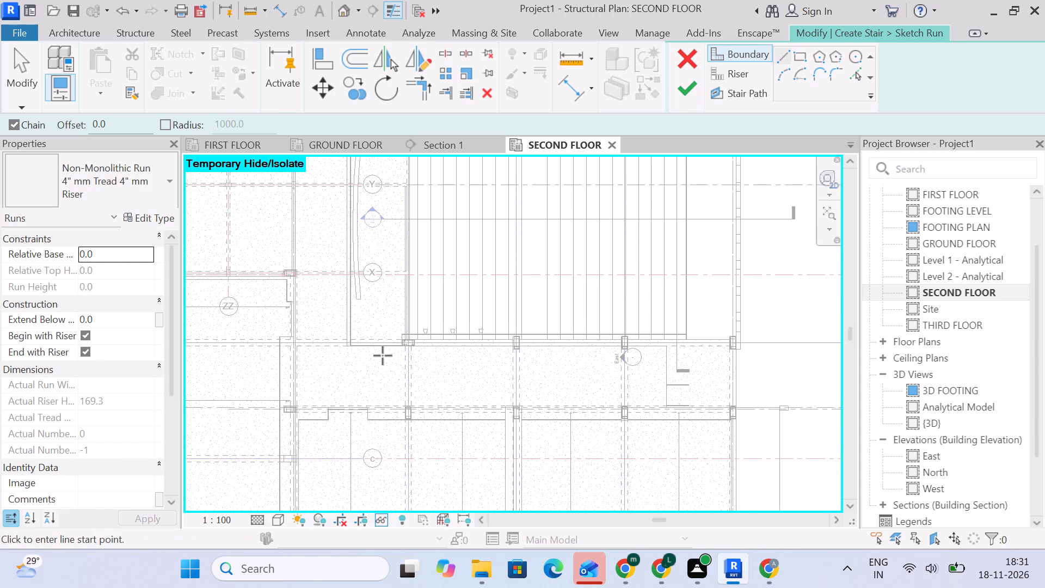
pyautogui.scroll(5, 381, 354)
pyautogui.scroll(16, 434, 347)
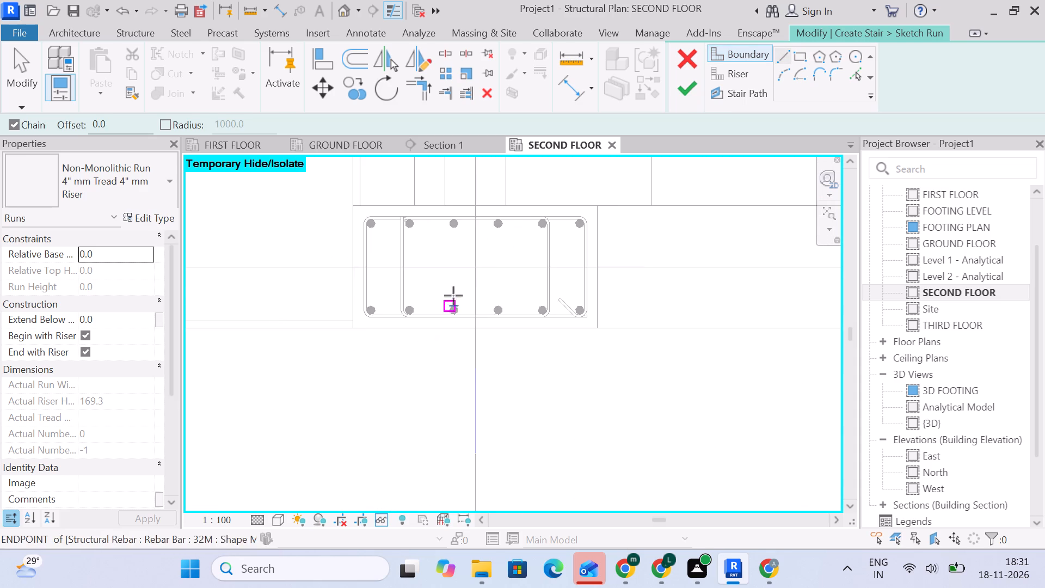
pyautogui.click(478, 263)
pyautogui.scroll(-4, 579, 275)
pyautogui.moveTo(571, 288); pyautogui.dragTo(338, 316, button='middle')
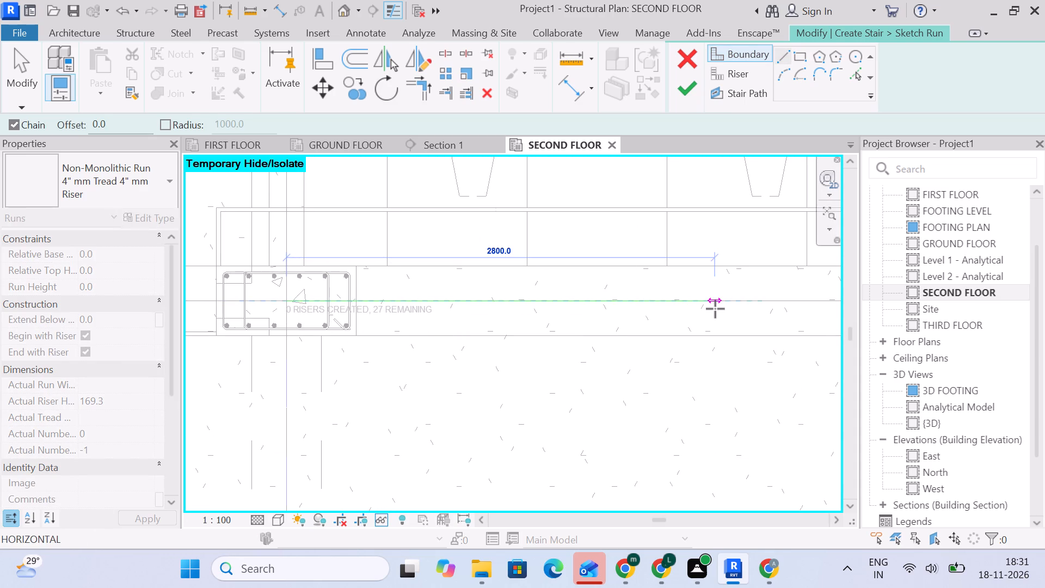
pyautogui.scroll(-4, 715, 309)
pyautogui.moveTo(702, 312); pyautogui.dragTo(347, 318, button='middle')
pyautogui.moveTo(719, 309); pyautogui.dragTo(371, 308, button='middle')
pyautogui.moveTo(744, 303); pyautogui.dragTo(455, 284, button='middle')
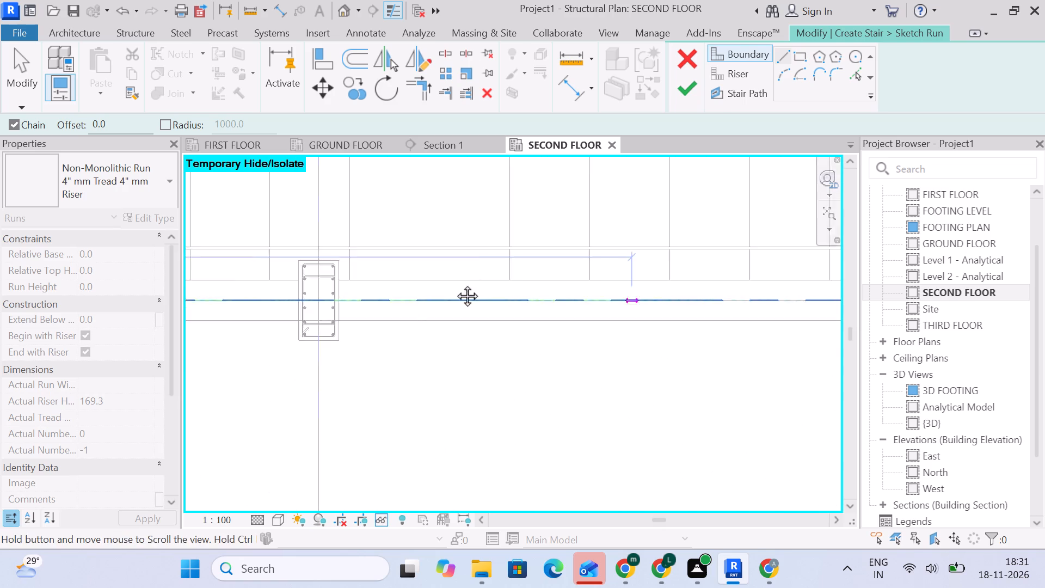
pyautogui.moveTo(455, 284); pyautogui.dragTo(386, 277, button='middle')
pyautogui.moveTo(722, 273); pyautogui.dragTo(334, 272, button='middle')
pyautogui.moveTo(672, 270); pyautogui.dragTo(328, 270, button='middle')
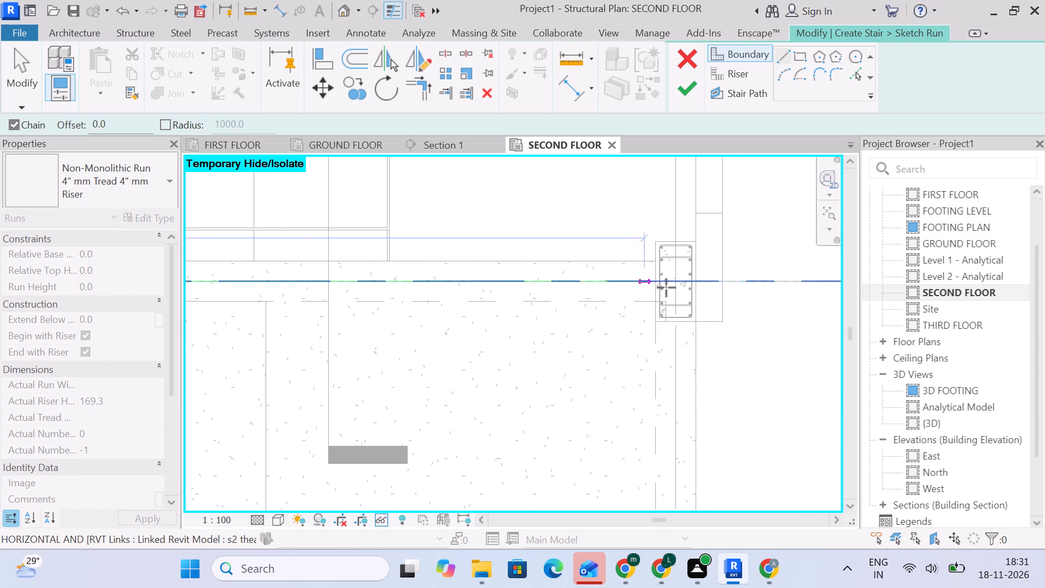
pyautogui.moveTo(662, 287); pyautogui.dragTo(411, 287, button='middle')
pyautogui.scroll(9, 471, 287)
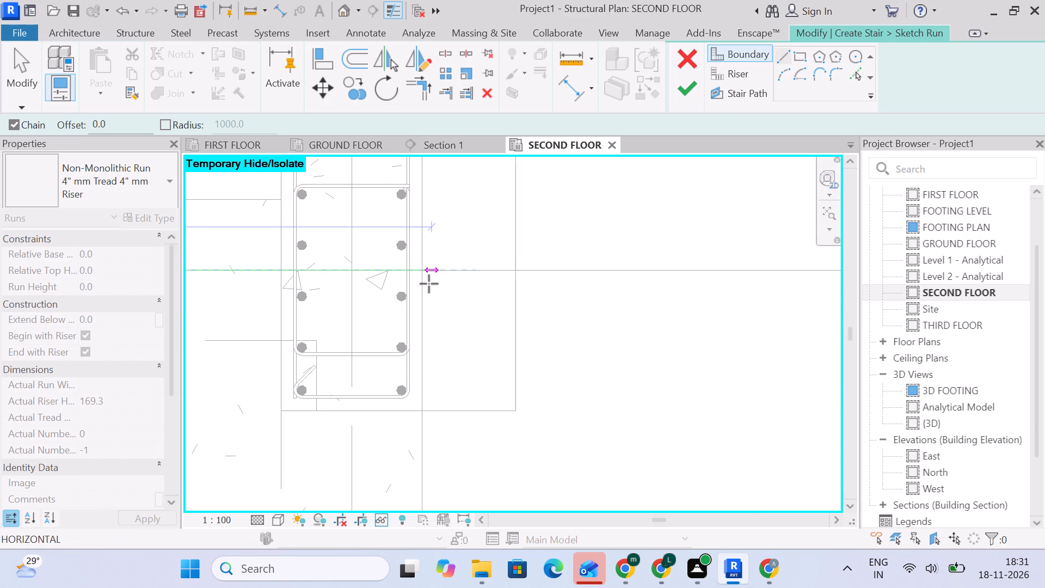
pyautogui.scroll(1, 425, 289)
pyautogui.moveTo(425, 289); pyautogui.dragTo(555, 226, button='middle')
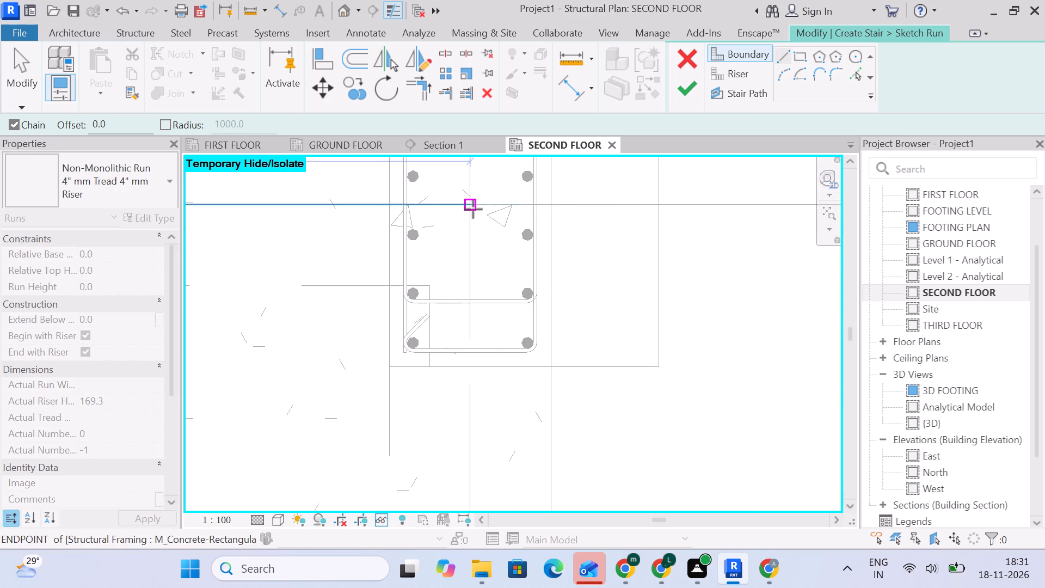
pyautogui.click(473, 209)
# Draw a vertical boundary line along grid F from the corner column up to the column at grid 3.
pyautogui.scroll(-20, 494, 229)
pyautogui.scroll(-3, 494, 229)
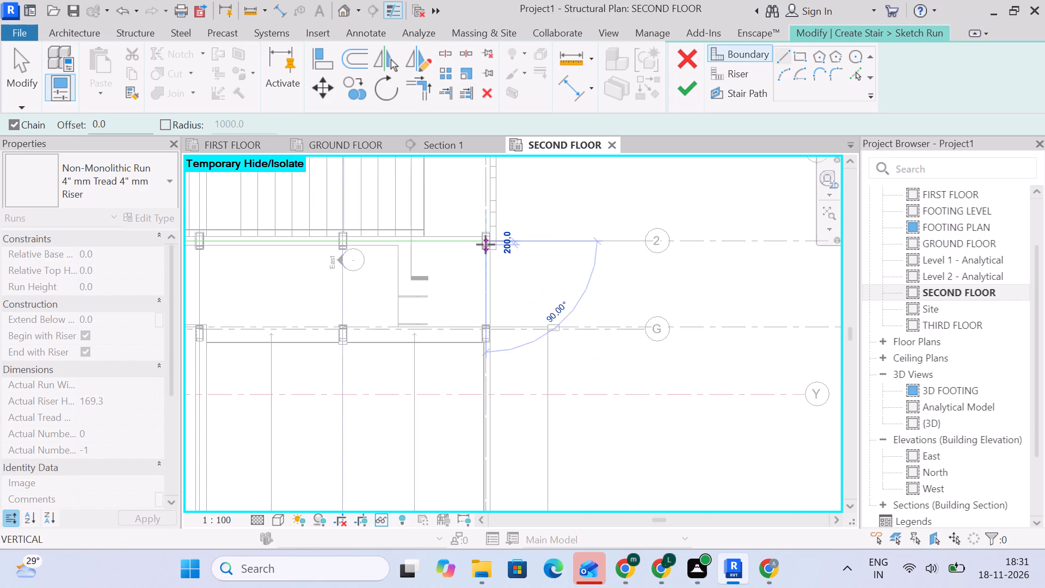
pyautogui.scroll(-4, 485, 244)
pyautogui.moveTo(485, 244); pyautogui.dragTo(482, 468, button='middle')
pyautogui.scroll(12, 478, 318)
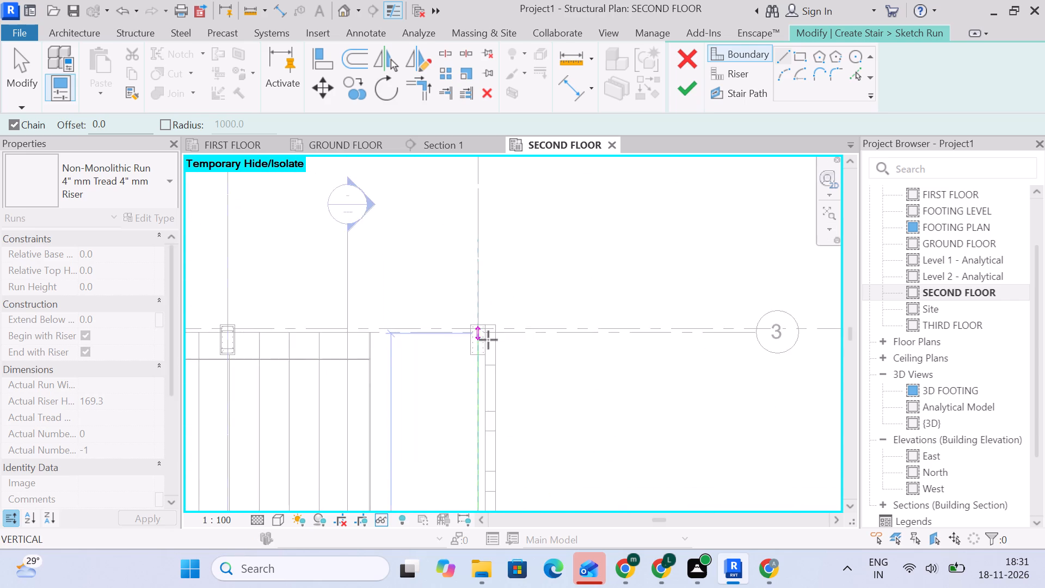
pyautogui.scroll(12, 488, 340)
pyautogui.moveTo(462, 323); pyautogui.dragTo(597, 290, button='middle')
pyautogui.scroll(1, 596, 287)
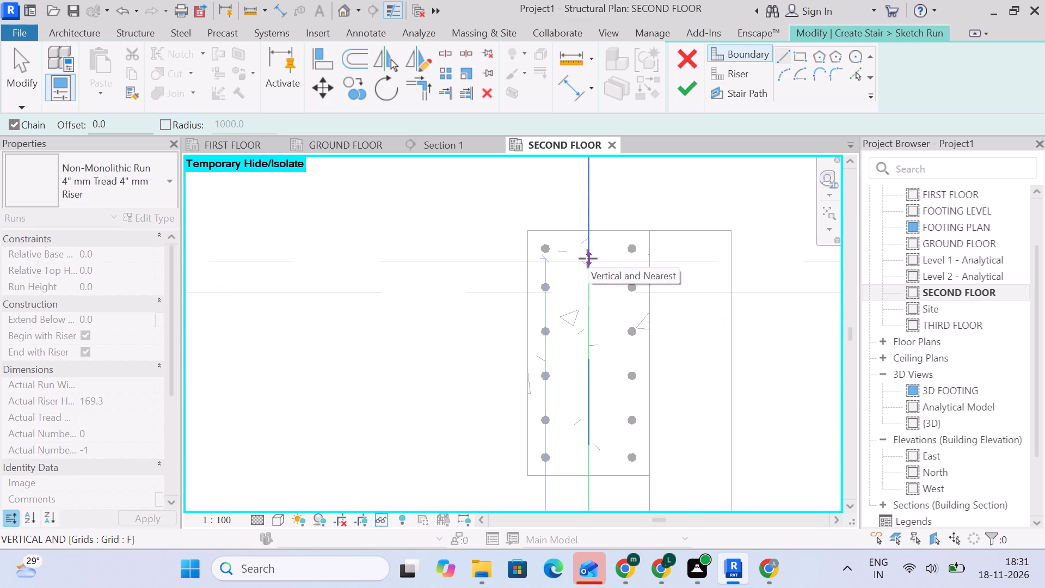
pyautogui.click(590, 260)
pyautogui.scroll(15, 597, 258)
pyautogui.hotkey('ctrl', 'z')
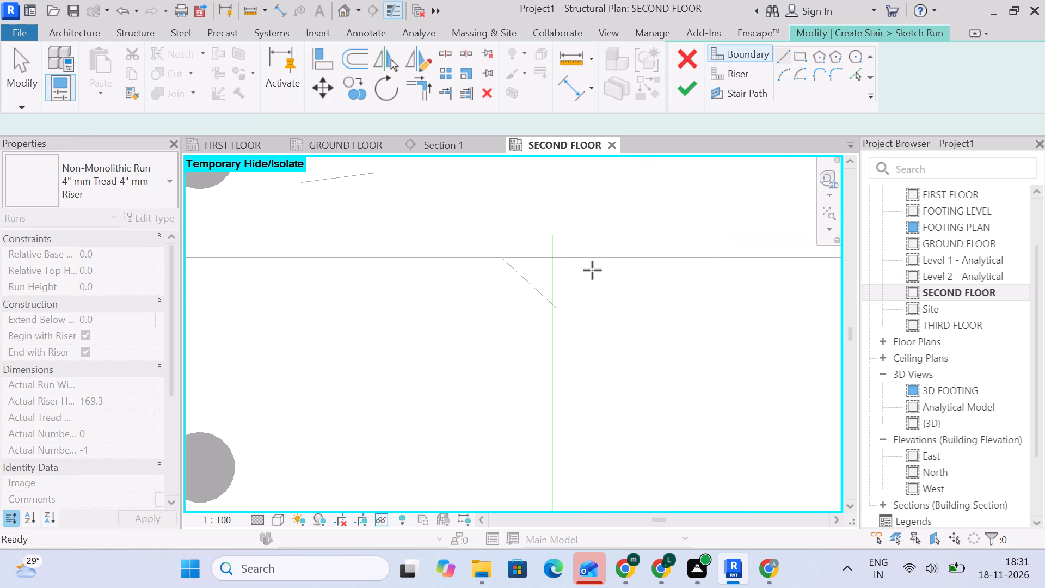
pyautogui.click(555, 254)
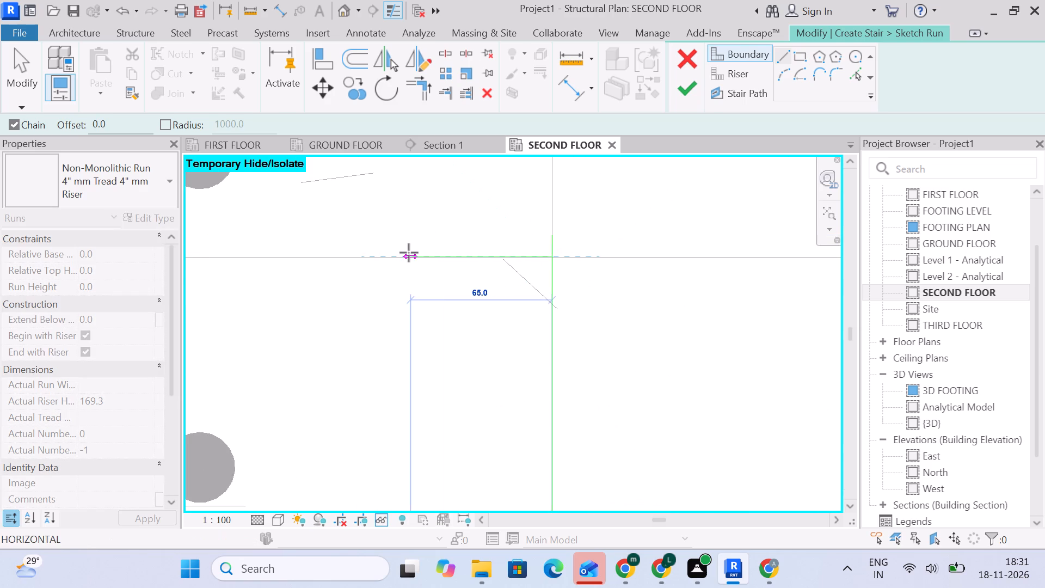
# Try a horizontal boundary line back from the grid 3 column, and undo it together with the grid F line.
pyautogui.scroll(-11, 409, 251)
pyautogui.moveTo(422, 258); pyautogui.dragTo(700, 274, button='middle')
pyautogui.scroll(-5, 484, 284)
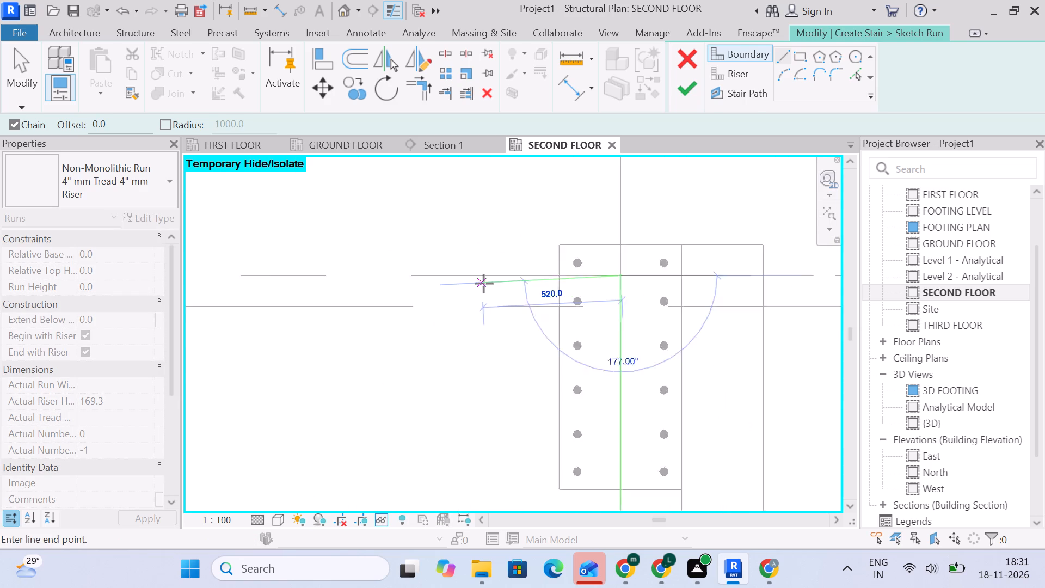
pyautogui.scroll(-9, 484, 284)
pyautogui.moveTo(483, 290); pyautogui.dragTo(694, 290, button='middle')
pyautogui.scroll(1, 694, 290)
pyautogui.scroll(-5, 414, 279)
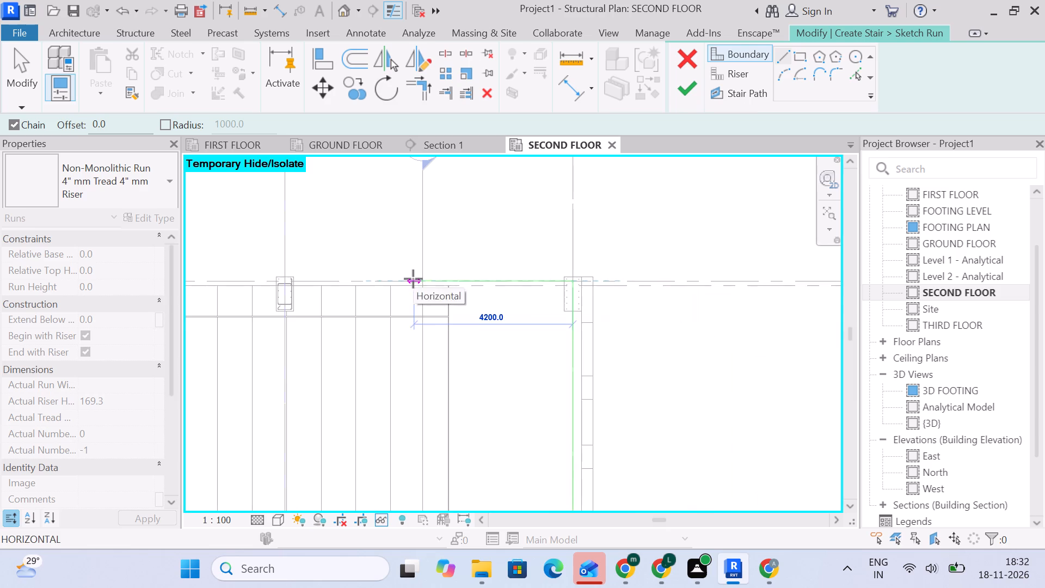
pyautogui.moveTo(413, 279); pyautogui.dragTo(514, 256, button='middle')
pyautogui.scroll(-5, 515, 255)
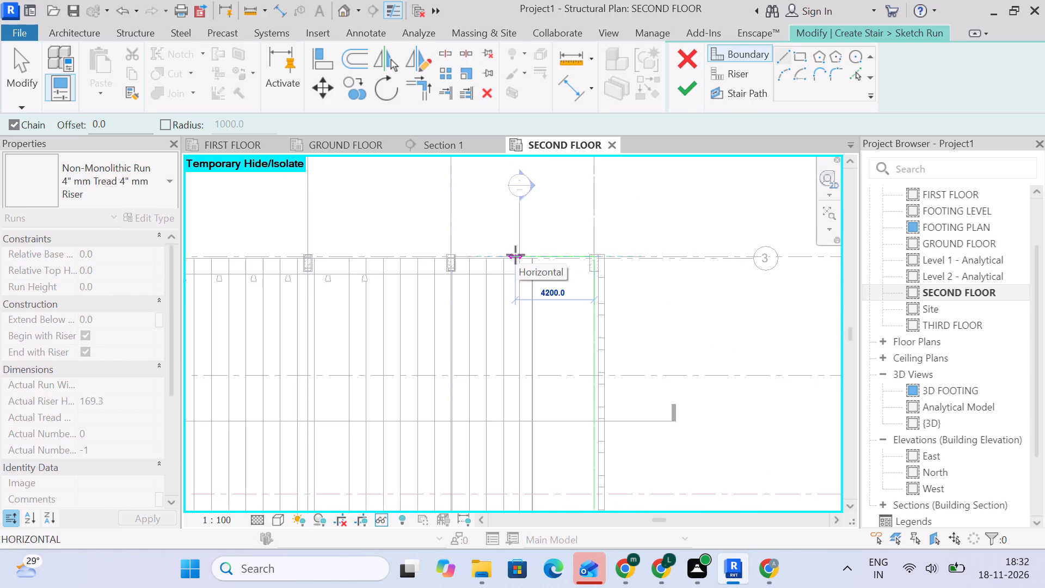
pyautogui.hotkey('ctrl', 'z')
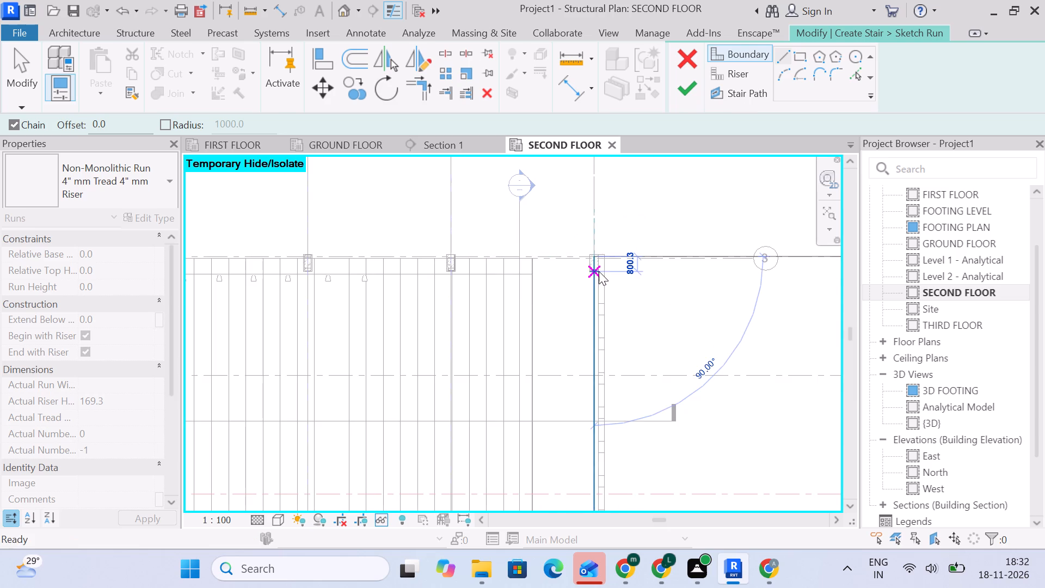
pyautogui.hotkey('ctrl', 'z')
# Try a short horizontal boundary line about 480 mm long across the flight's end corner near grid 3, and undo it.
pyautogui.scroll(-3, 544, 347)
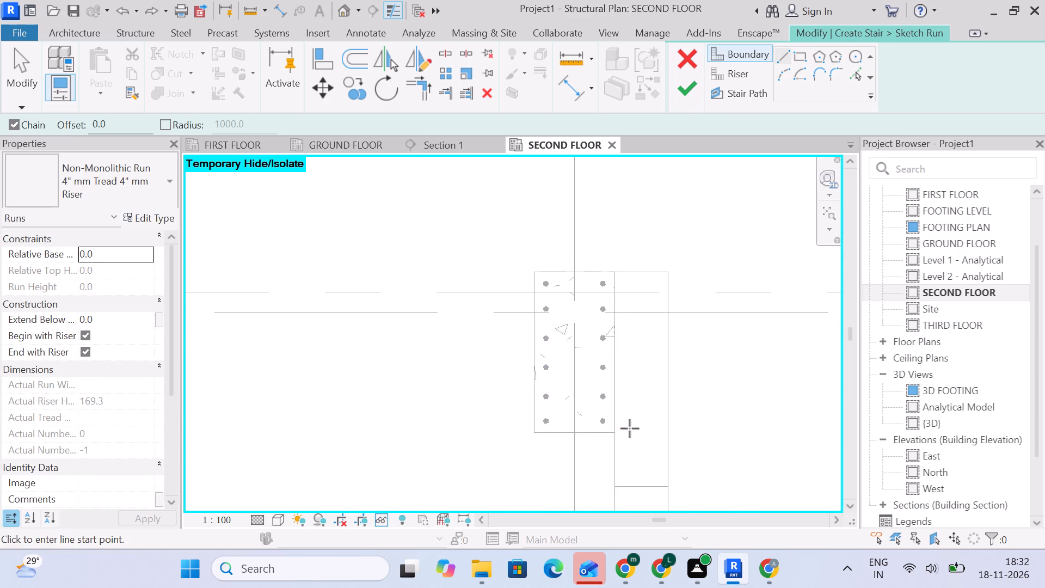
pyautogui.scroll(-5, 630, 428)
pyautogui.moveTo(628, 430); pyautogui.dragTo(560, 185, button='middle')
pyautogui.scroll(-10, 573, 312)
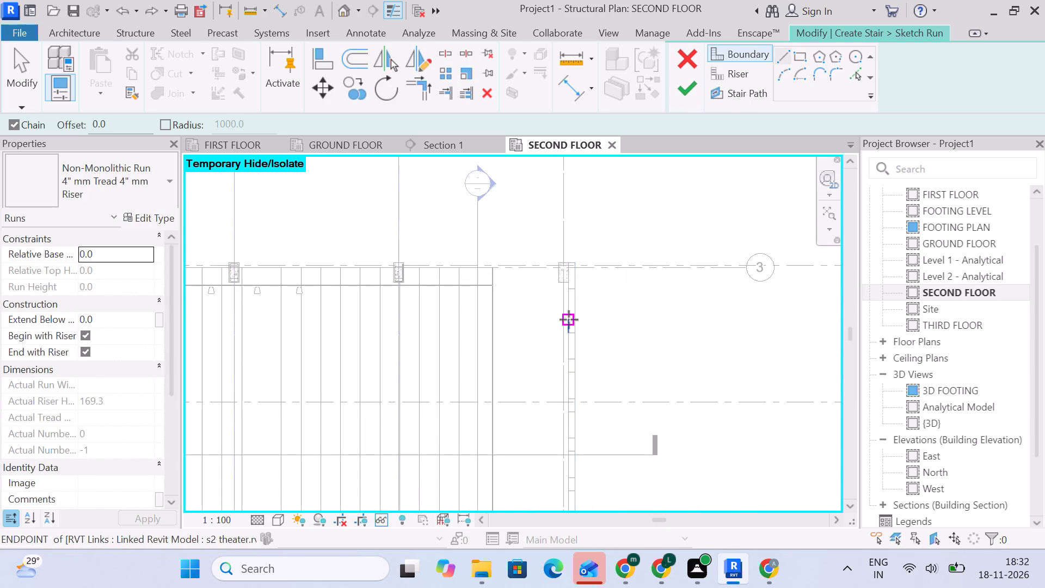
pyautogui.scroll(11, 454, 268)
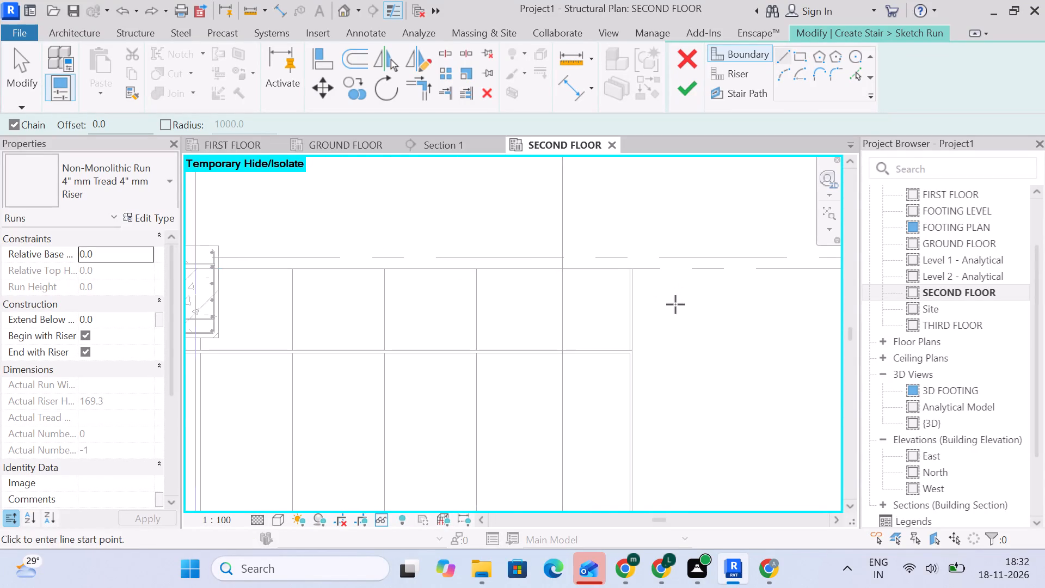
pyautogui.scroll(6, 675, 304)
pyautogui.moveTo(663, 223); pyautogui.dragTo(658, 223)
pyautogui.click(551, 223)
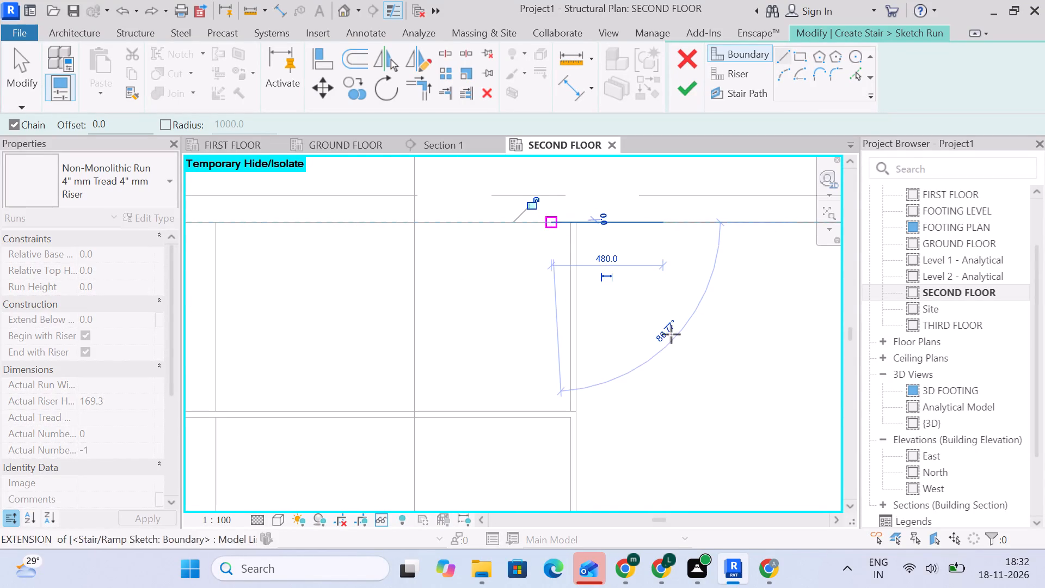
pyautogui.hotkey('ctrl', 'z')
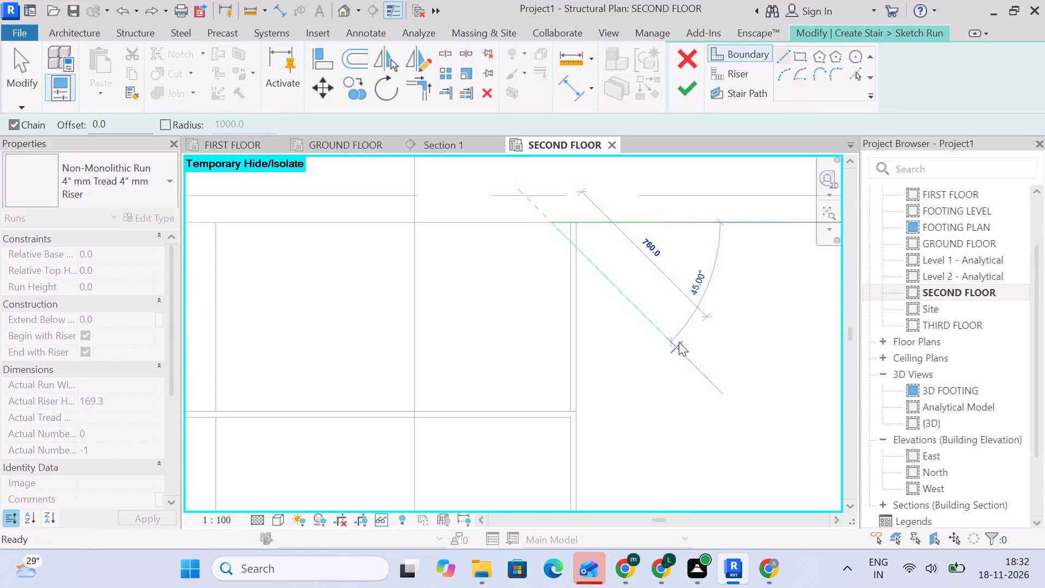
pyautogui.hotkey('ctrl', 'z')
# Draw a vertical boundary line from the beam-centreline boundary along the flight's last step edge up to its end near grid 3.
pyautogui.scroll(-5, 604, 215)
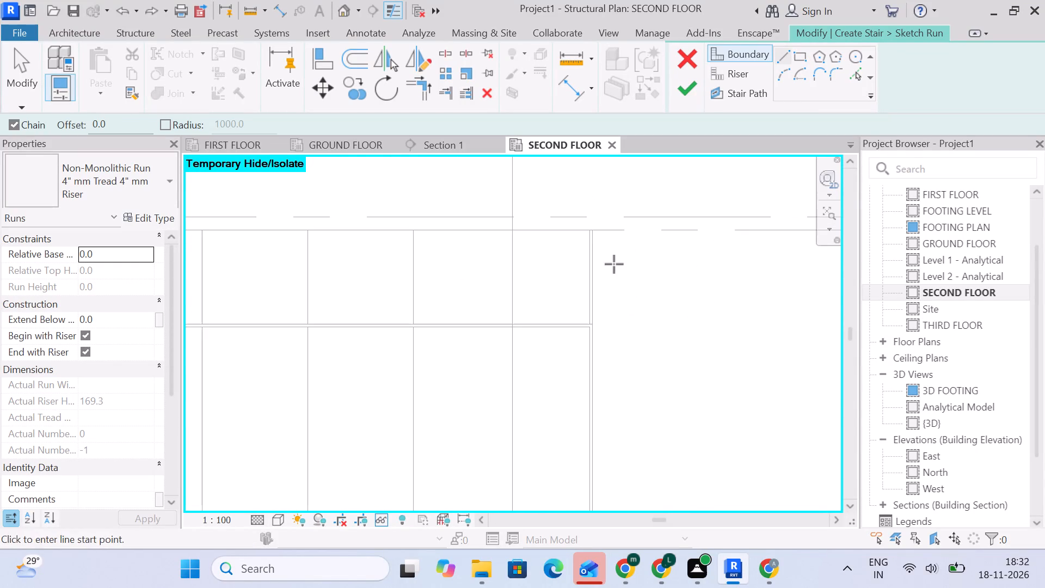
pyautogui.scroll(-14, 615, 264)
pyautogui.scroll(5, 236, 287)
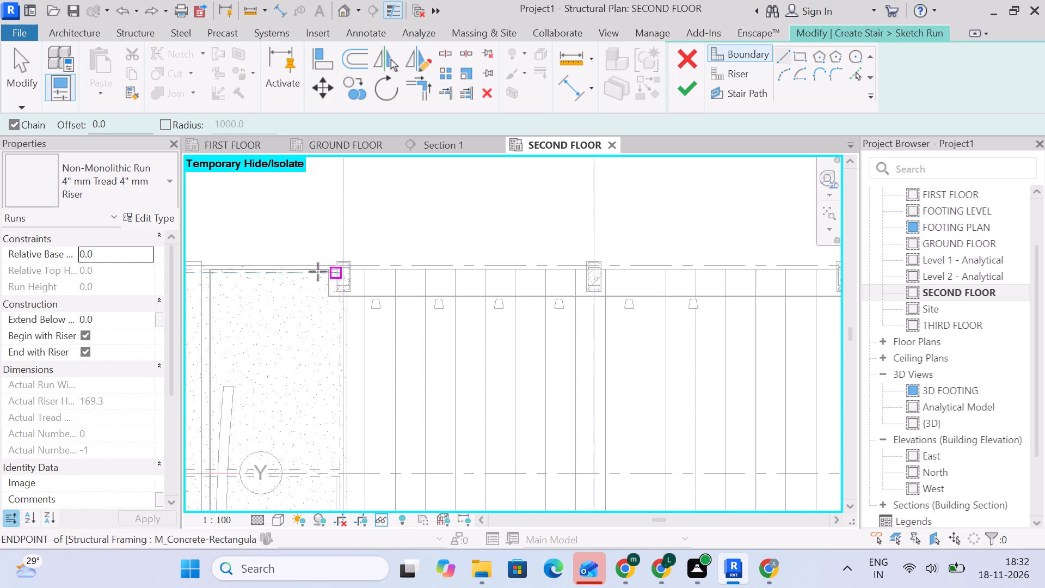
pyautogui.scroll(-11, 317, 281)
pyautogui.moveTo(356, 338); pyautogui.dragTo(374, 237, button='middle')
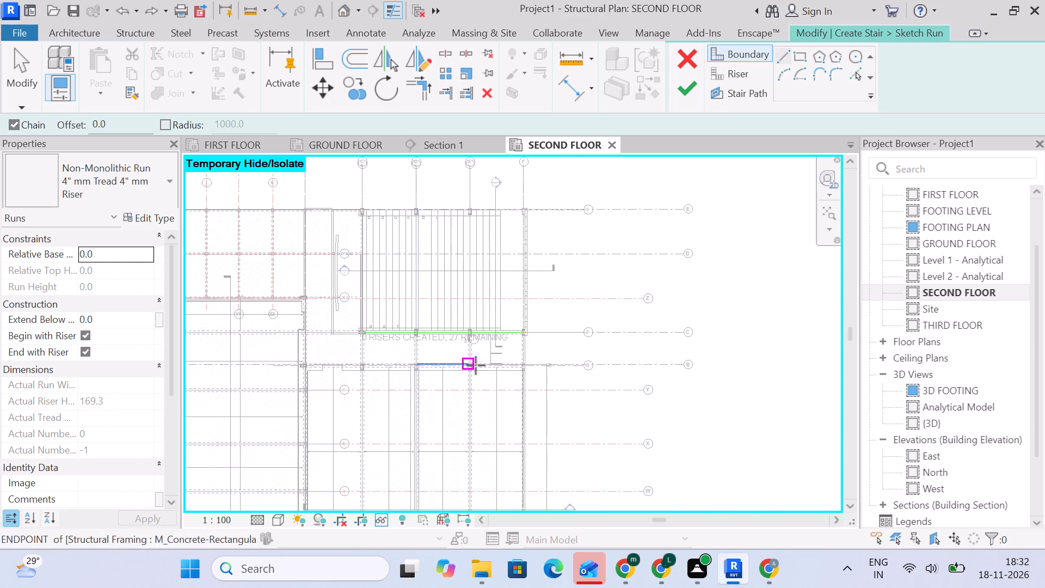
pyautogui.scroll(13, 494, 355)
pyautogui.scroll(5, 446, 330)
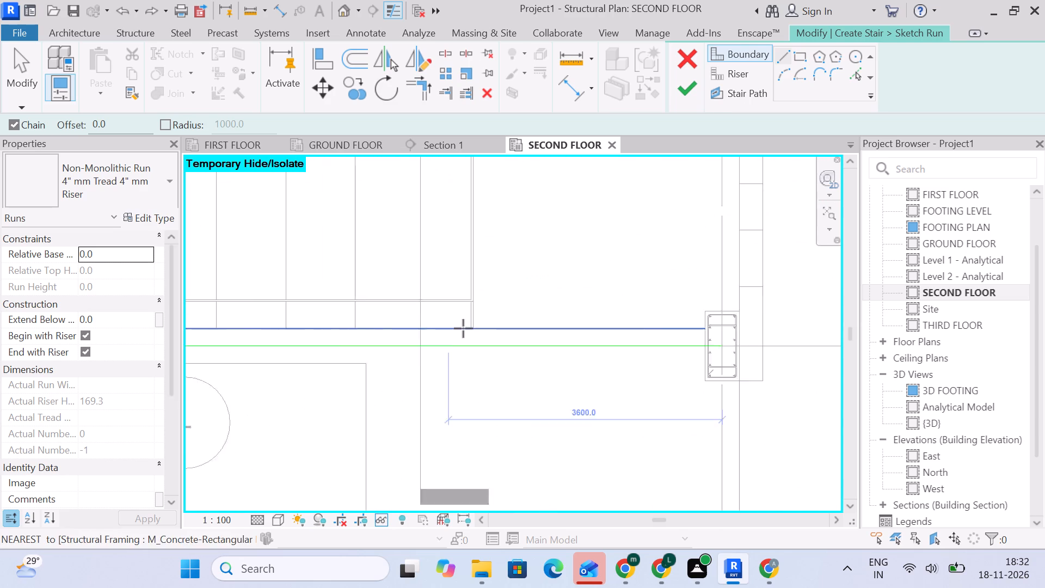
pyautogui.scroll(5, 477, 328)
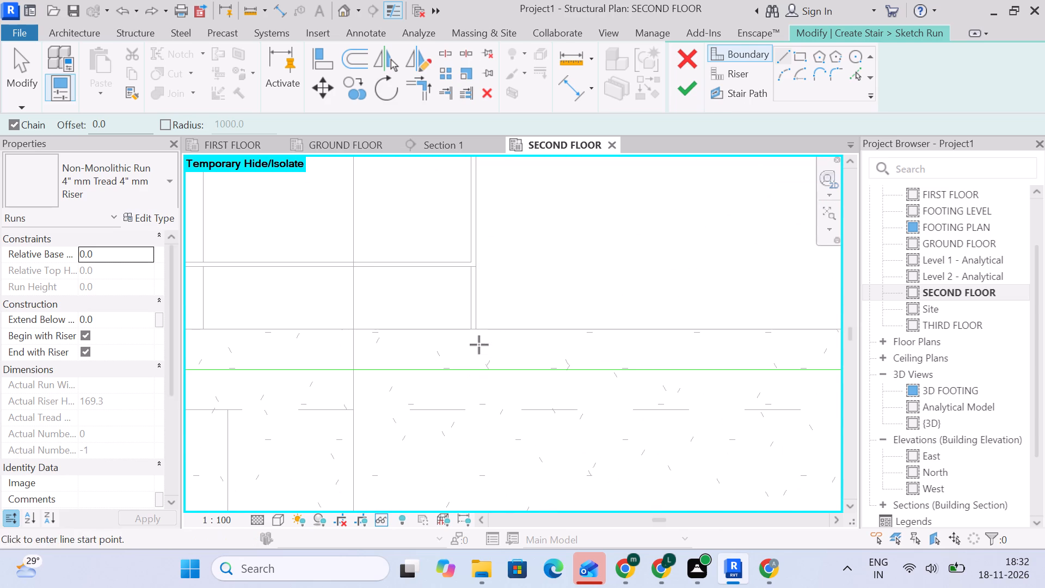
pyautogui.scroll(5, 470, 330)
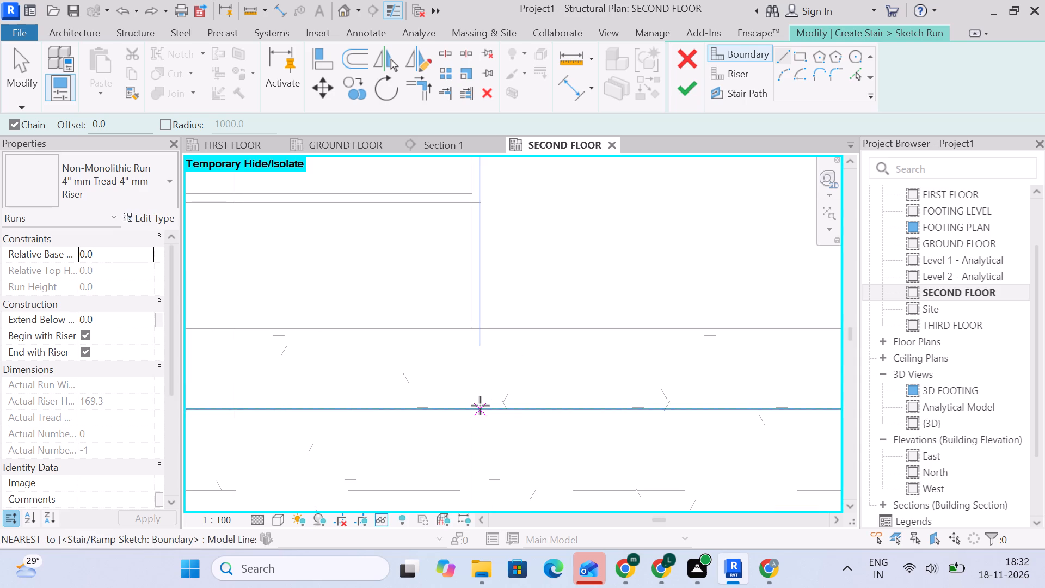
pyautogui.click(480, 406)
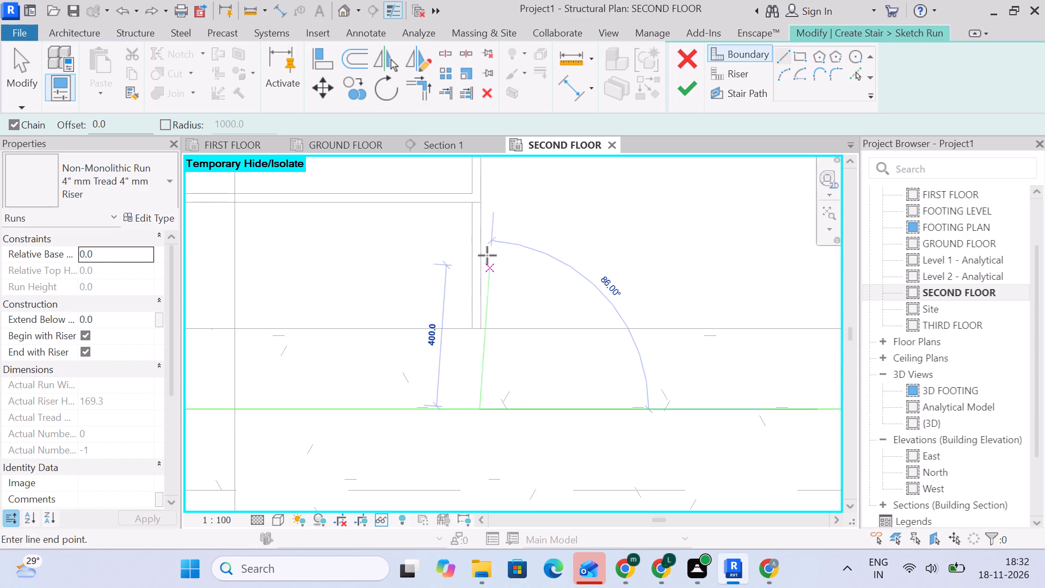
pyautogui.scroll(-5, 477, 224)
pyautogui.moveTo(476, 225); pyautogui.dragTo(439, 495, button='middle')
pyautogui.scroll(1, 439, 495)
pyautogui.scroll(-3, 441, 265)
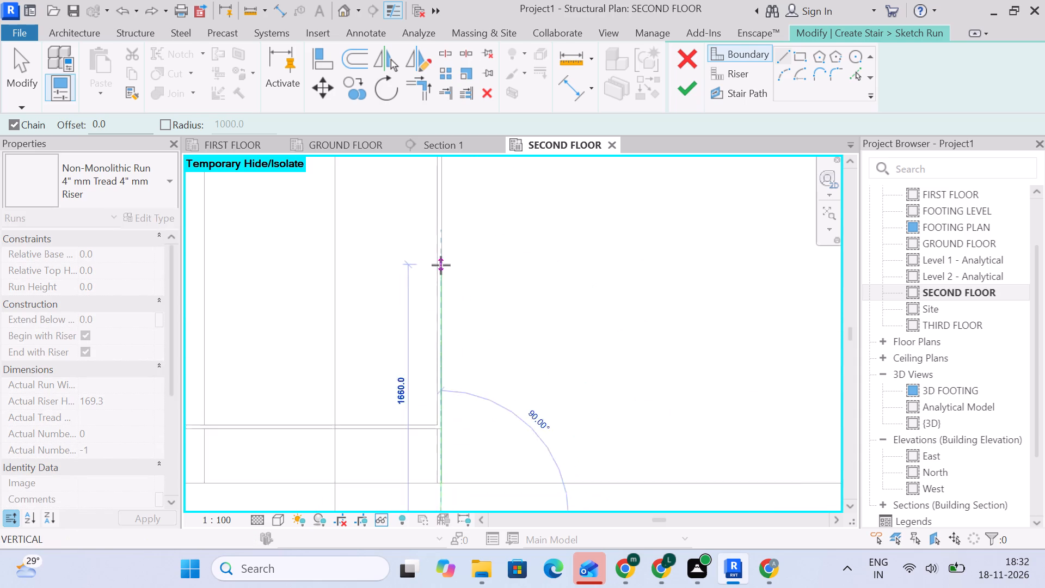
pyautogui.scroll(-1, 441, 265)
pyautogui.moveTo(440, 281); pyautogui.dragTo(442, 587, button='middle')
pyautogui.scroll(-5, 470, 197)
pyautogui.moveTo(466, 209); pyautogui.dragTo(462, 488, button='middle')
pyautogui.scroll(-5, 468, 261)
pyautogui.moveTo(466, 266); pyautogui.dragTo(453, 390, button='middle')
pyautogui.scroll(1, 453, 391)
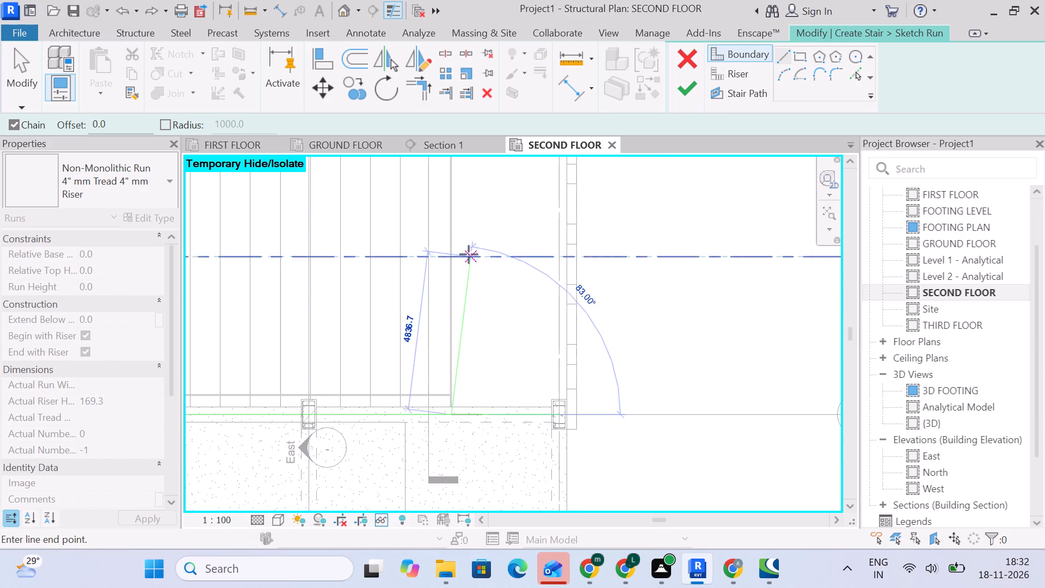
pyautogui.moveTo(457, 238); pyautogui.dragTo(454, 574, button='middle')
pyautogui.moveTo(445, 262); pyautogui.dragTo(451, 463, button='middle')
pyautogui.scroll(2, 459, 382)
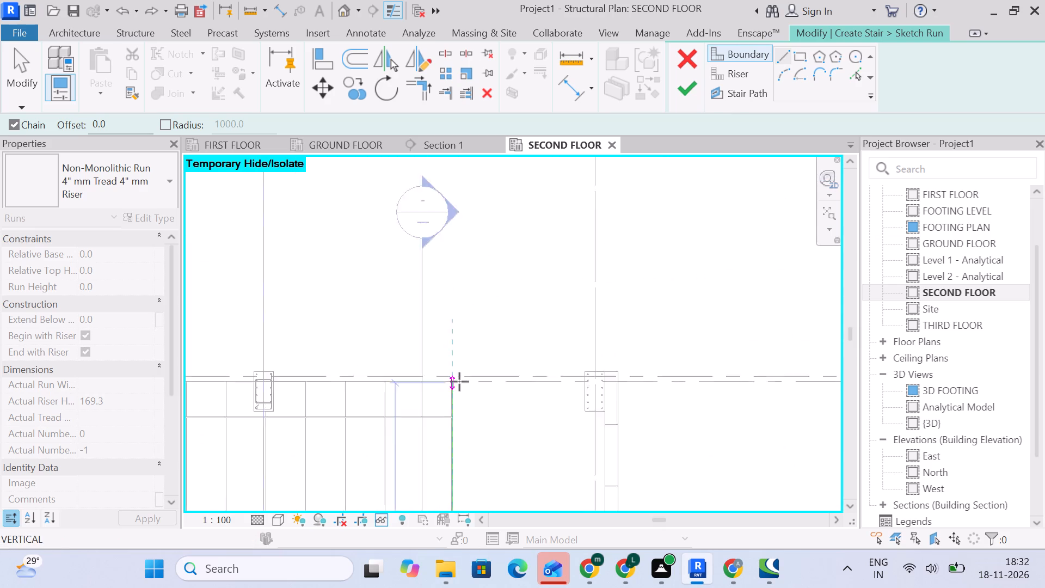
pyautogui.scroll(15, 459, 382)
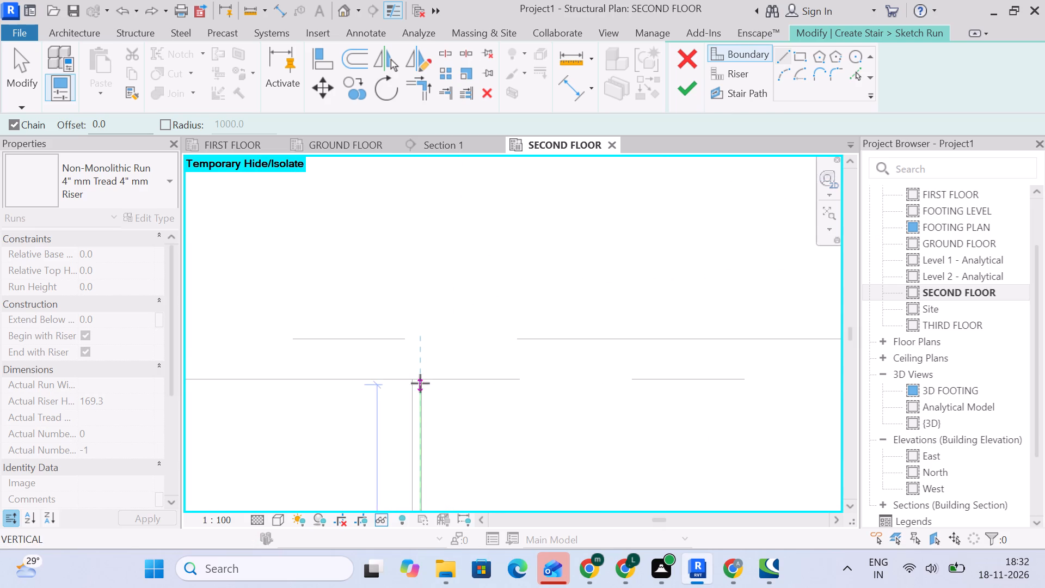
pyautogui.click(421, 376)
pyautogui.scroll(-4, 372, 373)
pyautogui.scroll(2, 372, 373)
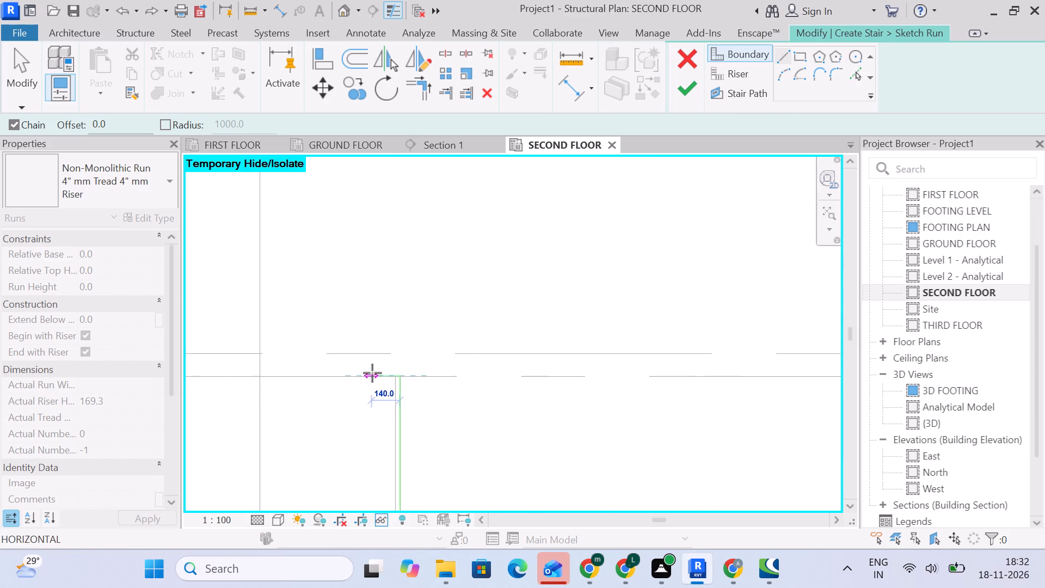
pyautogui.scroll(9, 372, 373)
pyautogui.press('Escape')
# Draw a horizontal boundary line along the flight's edge near grid 3, from the last step edge to the column centreline on grid C.
pyautogui.scroll(7, 433, 392)
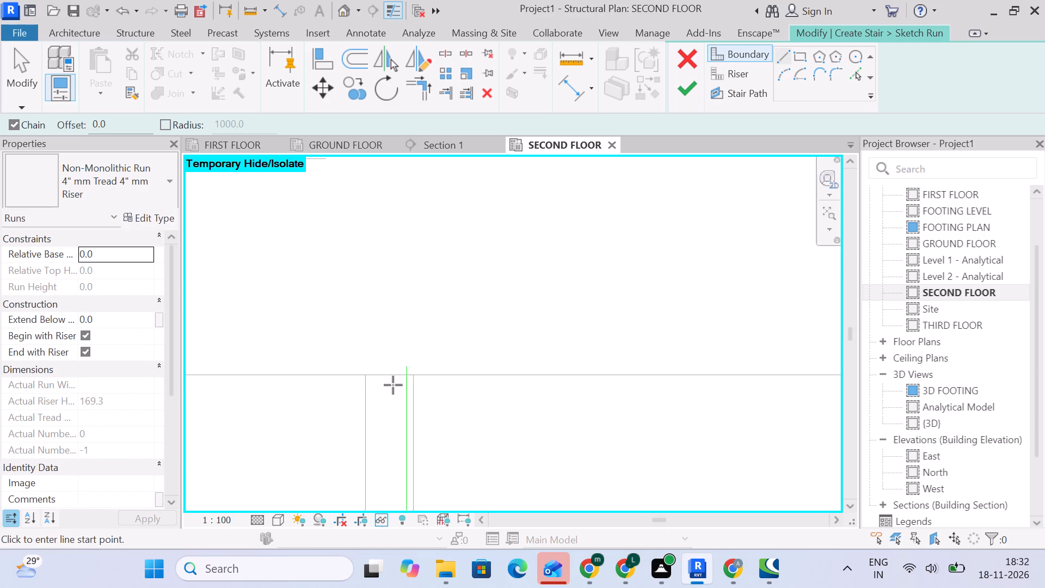
pyautogui.scroll(3, 393, 385)
pyautogui.click(423, 367)
pyautogui.scroll(-14, 337, 370)
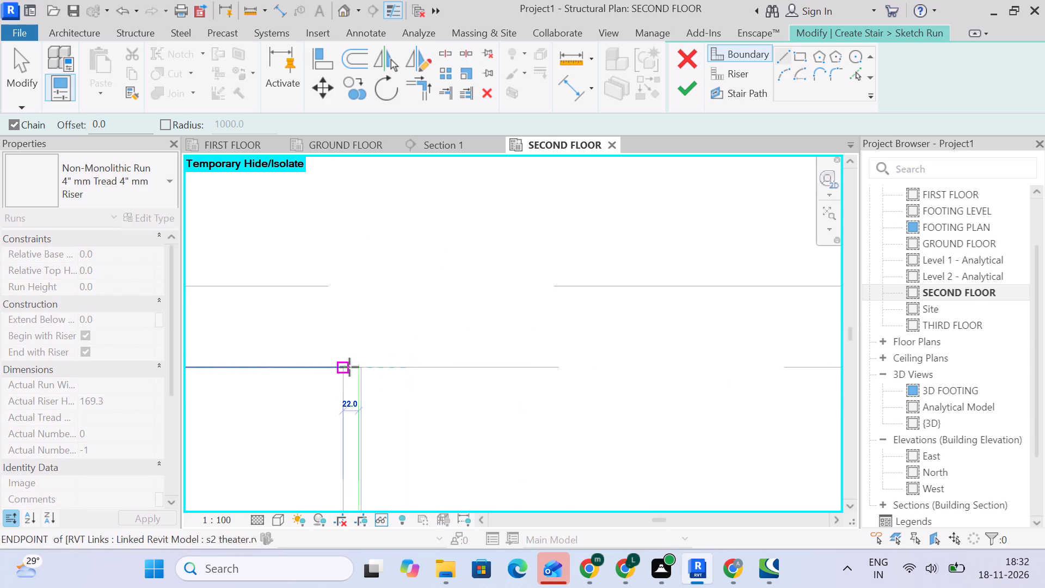
pyautogui.scroll(-2, 349, 367)
pyautogui.moveTo(352, 368); pyautogui.dragTo(764, 377, button='middle')
pyautogui.scroll(-18, 344, 377)
pyautogui.moveTo(336, 400); pyautogui.dragTo(346, 400, button='middle')
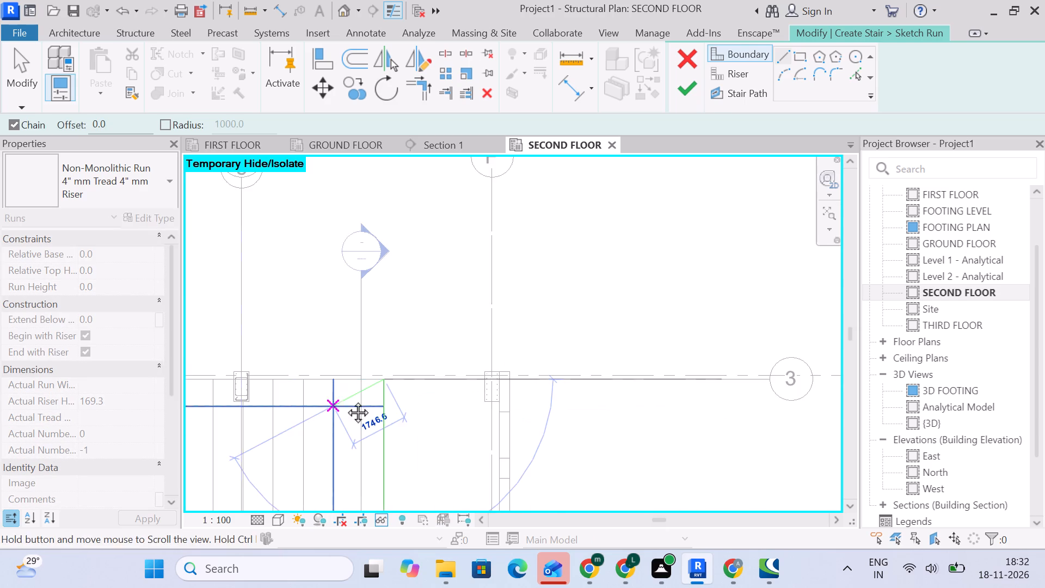
pyautogui.moveTo(346, 400); pyautogui.dragTo(763, 381, button='middle')
pyautogui.moveTo(303, 388); pyautogui.dragTo(757, 380, button='middle')
pyautogui.scroll(8, 641, 355)
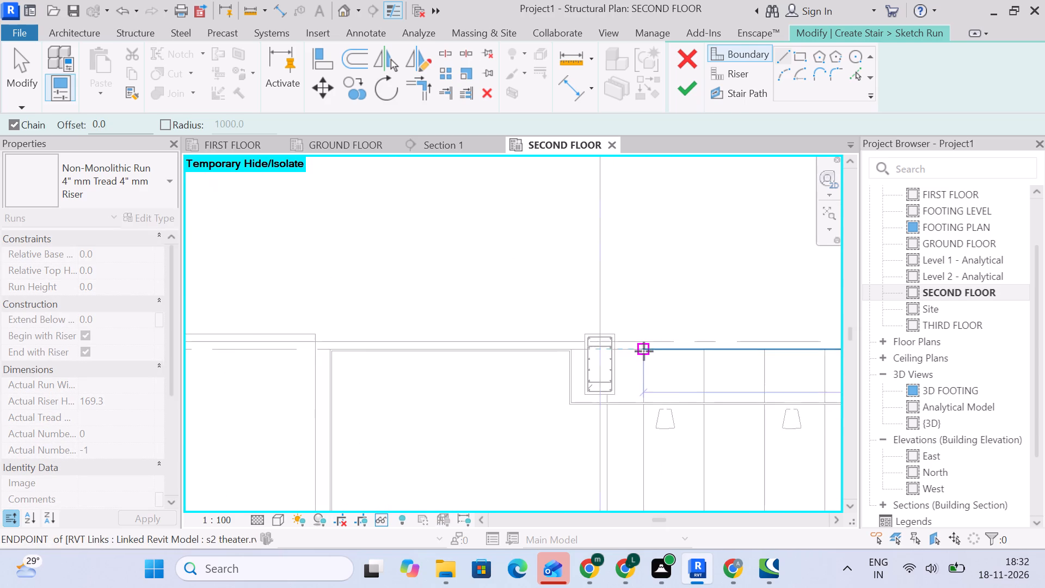
pyautogui.scroll(3, 644, 351)
pyautogui.moveTo(715, 403); pyautogui.dragTo(616, 299, button='middle')
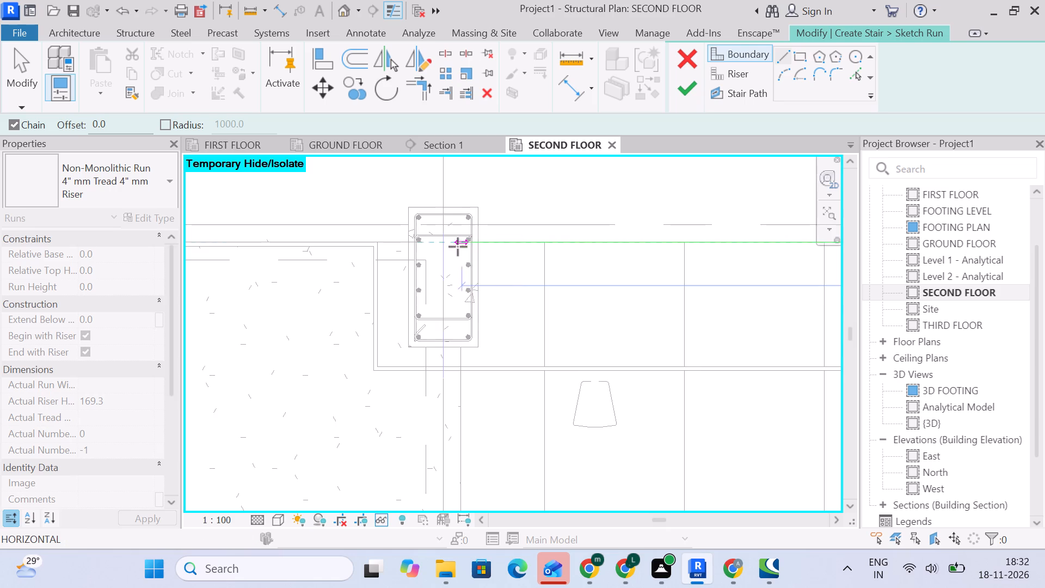
pyautogui.scroll(5, 456, 245)
pyautogui.click(433, 231)
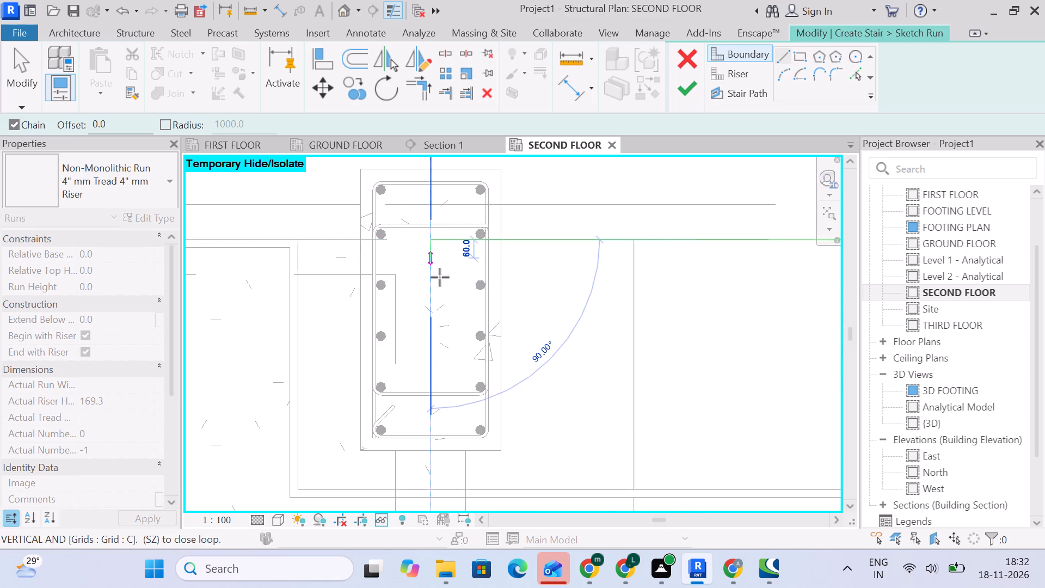
pyautogui.press('Escape')
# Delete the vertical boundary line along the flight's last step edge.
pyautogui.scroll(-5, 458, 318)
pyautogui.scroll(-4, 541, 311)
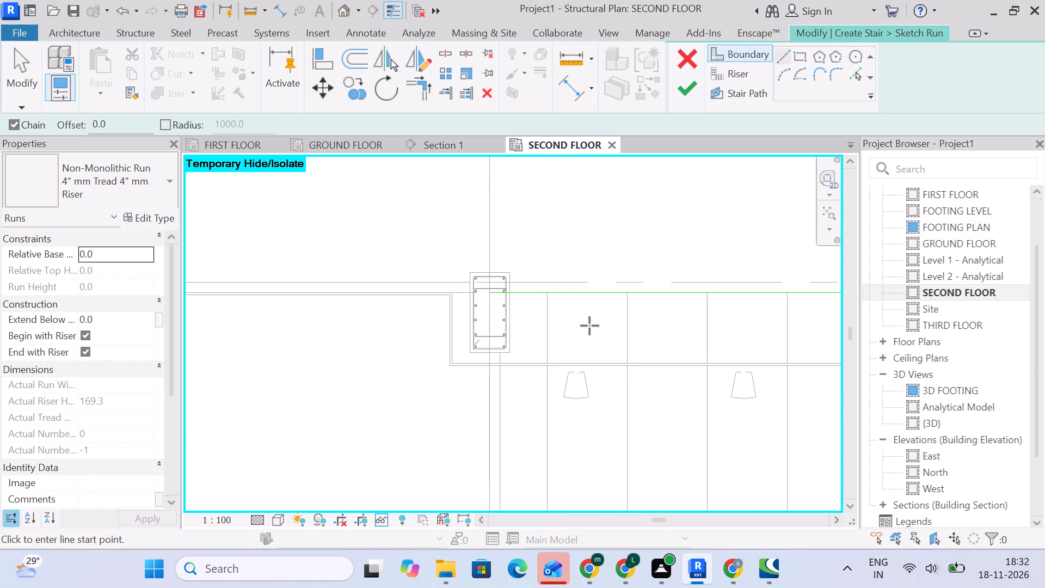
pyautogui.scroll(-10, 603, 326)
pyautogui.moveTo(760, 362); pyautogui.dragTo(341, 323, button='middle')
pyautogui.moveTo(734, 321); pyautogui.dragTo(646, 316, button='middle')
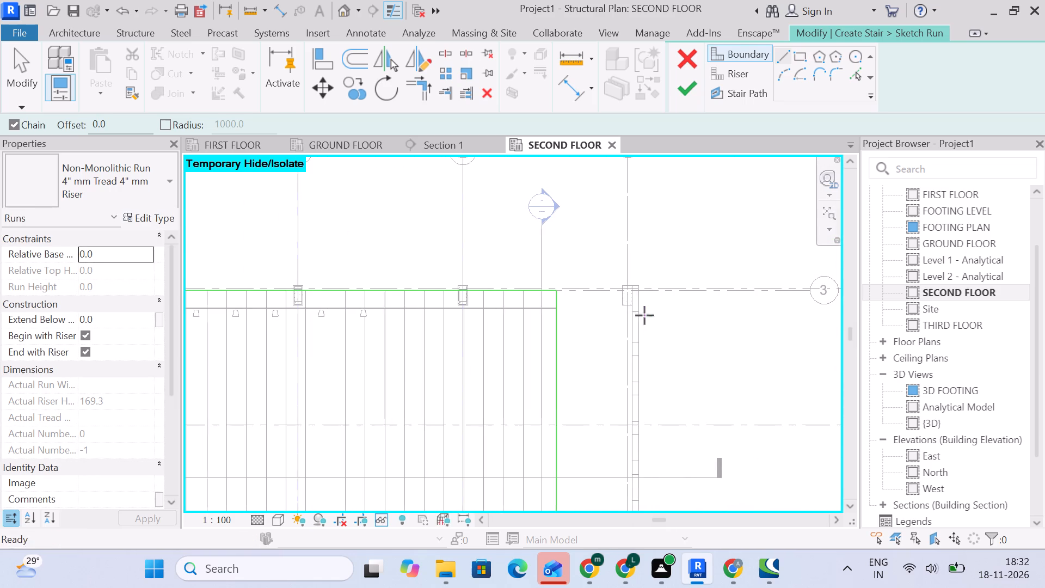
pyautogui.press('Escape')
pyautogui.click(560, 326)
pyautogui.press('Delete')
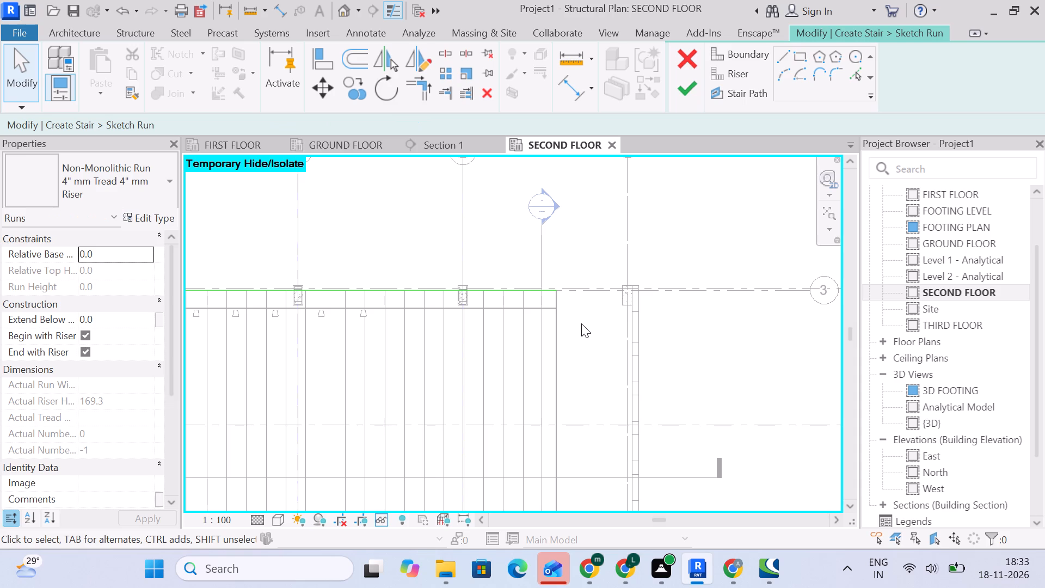
# Create a riser line by picking the linked step edge just past the grid E column, on the grid F side.
pyautogui.scroll(7, 581, 323)
pyautogui.moveTo(520, 366); pyautogui.dragTo(505, 237, button='middle')
pyautogui.scroll(-4, 516, 316)
pyautogui.moveTo(513, 323); pyautogui.dragTo(532, 183, button='middle')
pyautogui.scroll(-1, 532, 183)
pyautogui.moveTo(522, 283); pyautogui.dragTo(526, 212, button='middle')
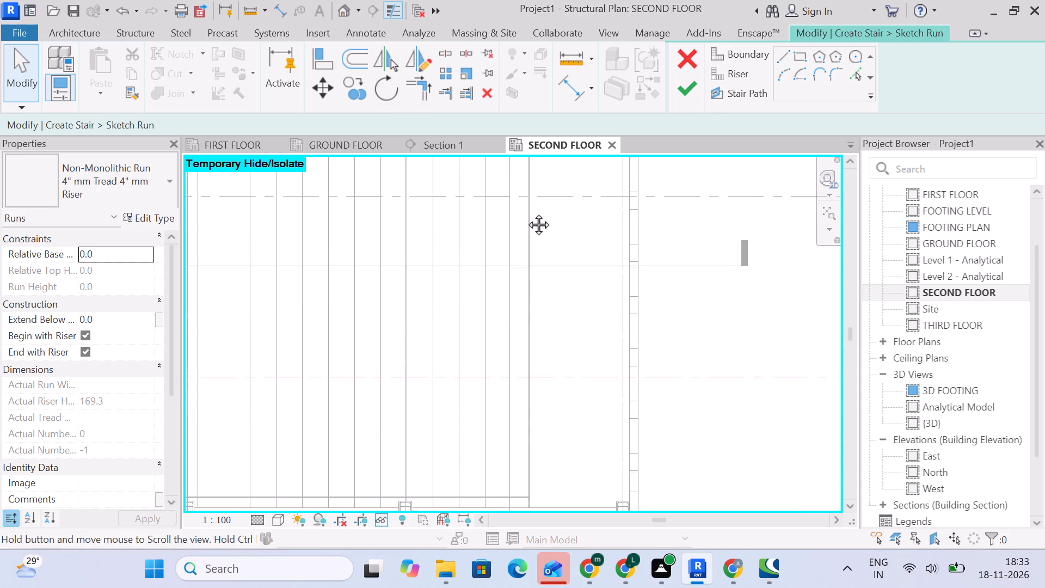
pyautogui.moveTo(526, 212); pyautogui.dragTo(527, 211, button='middle')
pyautogui.click(745, 71)
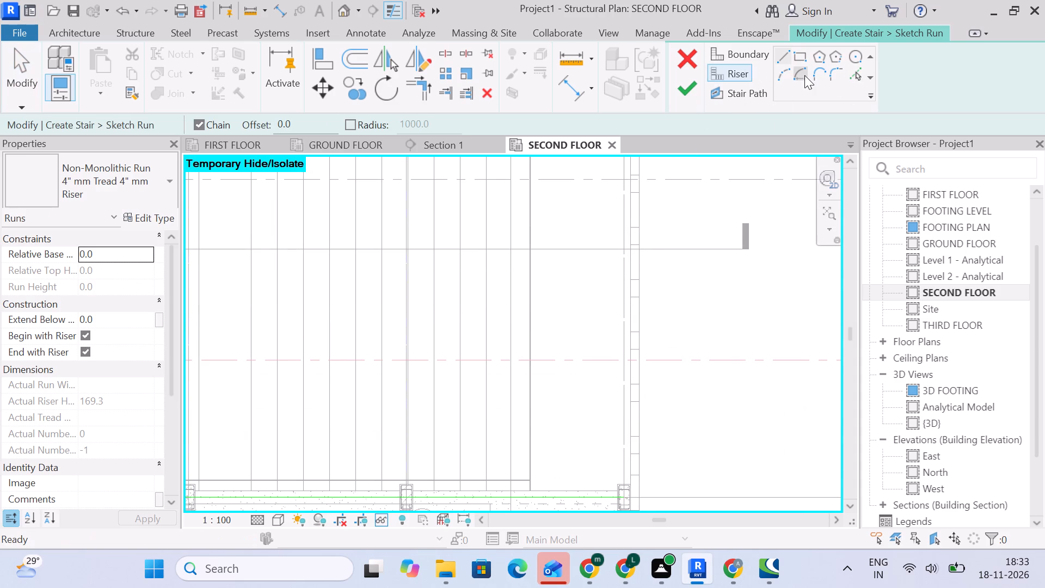
pyautogui.click(857, 77)
pyautogui.scroll(5, 516, 235)
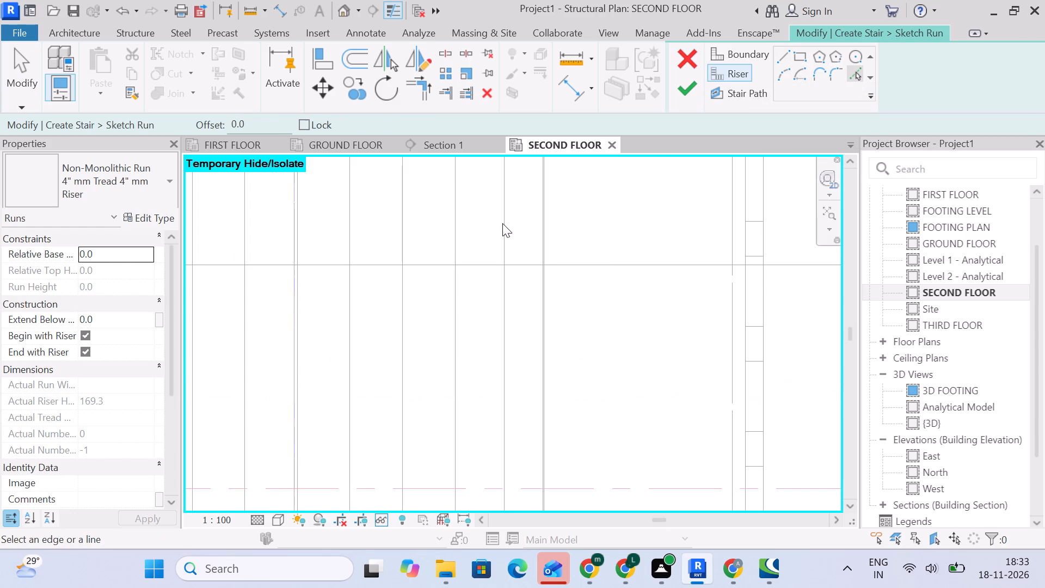
pyautogui.click(502, 223)
pyautogui.click(852, 75)
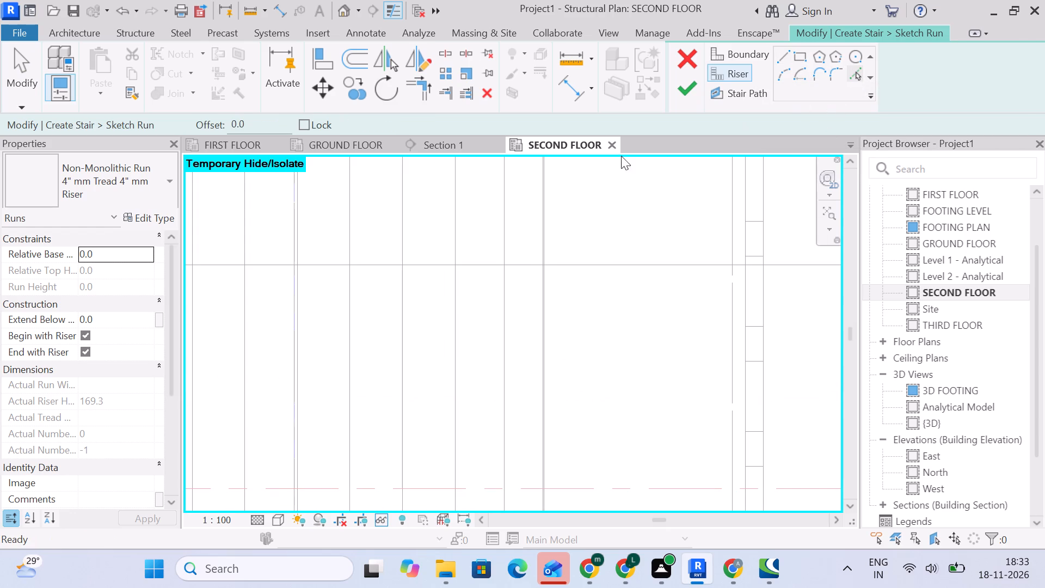
pyautogui.click(500, 218)
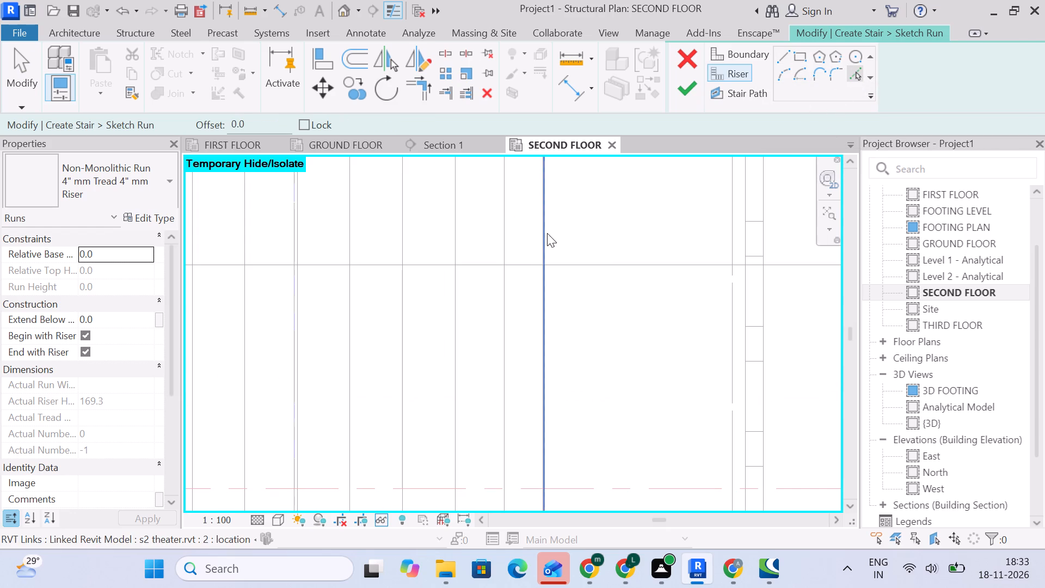
pyautogui.scroll(-7, 553, 226)
pyautogui.scroll(3, 575, 396)
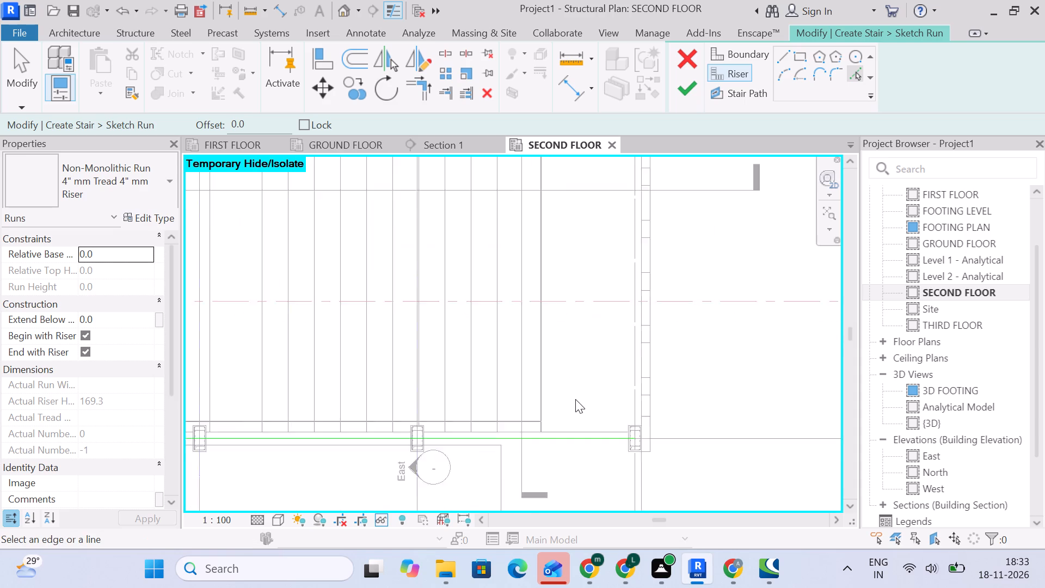
pyautogui.scroll(3, 575, 399)
pyautogui.scroll(5, 535, 465)
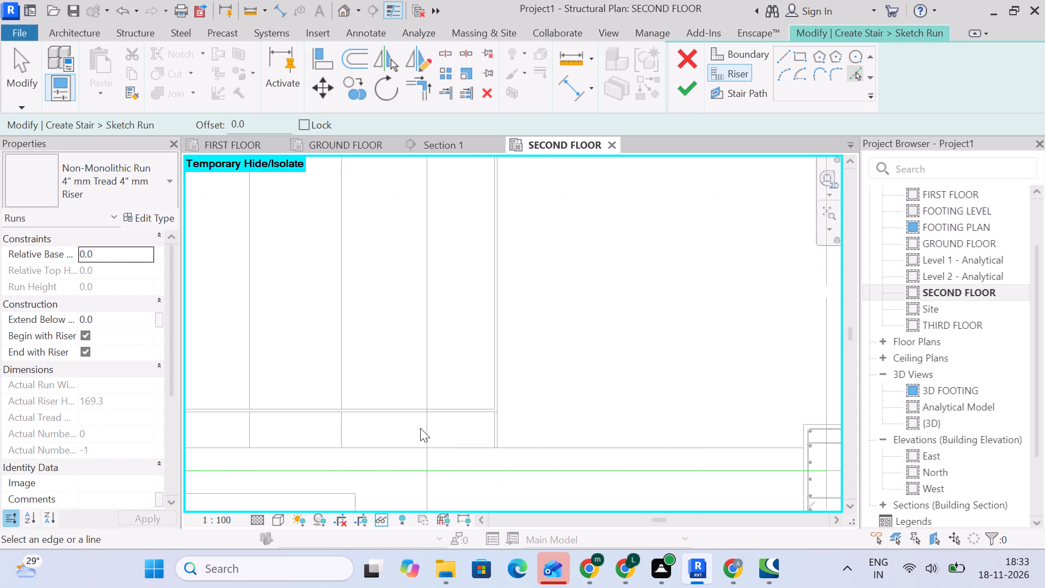
pyautogui.scroll(-4, 427, 427)
pyautogui.moveTo(427, 427); pyautogui.dragTo(555, 350, button='middle')
pyautogui.scroll(-4, 376, 325)
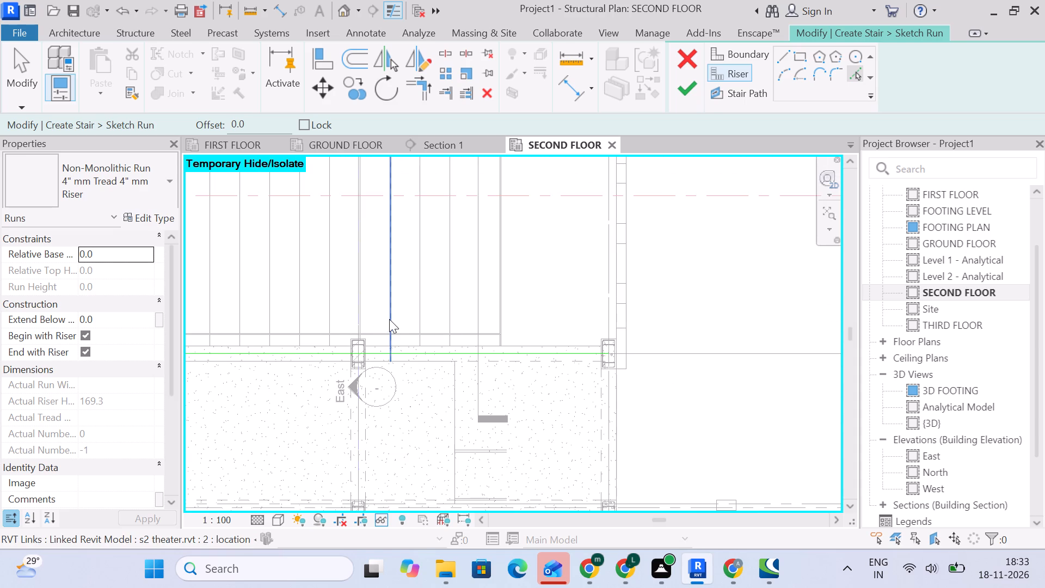
pyautogui.click(389, 319)
# Trim the new riser line to the beam-centreline boundary with Trim/Extend Multiple Elements.
pyautogui.click(19, 66)
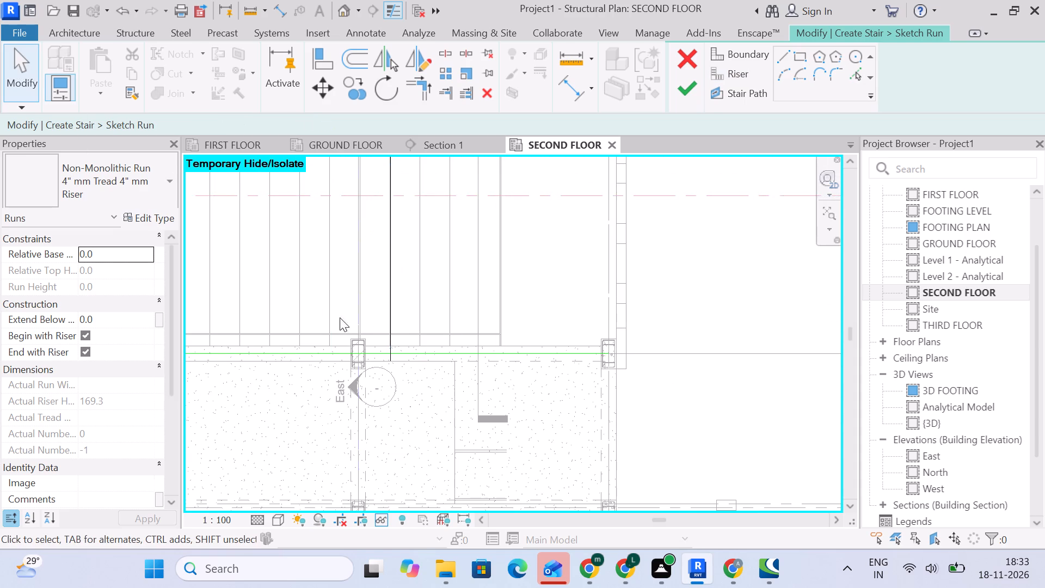
pyautogui.scroll(5, 345, 321)
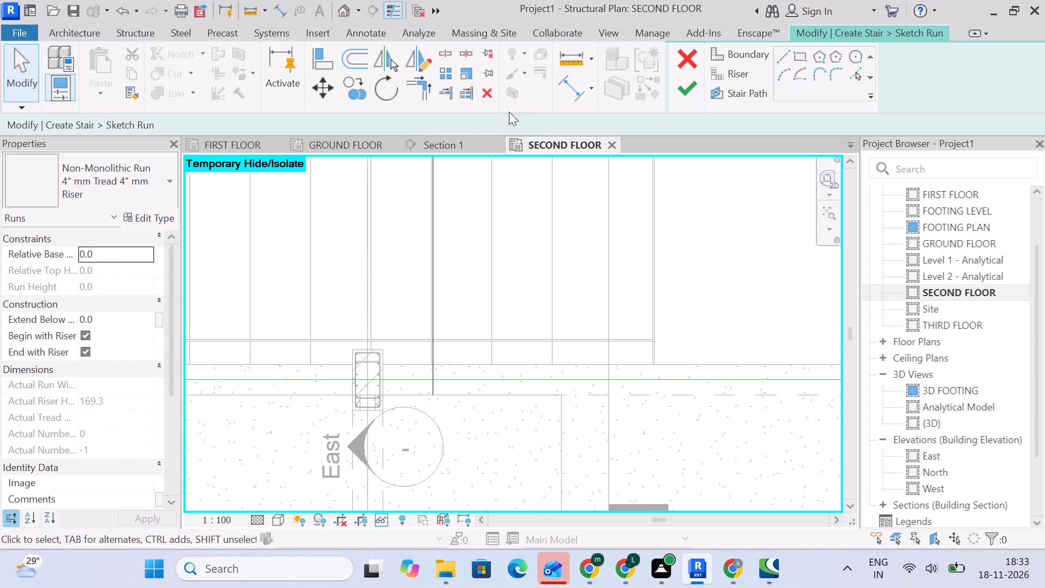
pyautogui.click(465, 92)
pyautogui.click(465, 377)
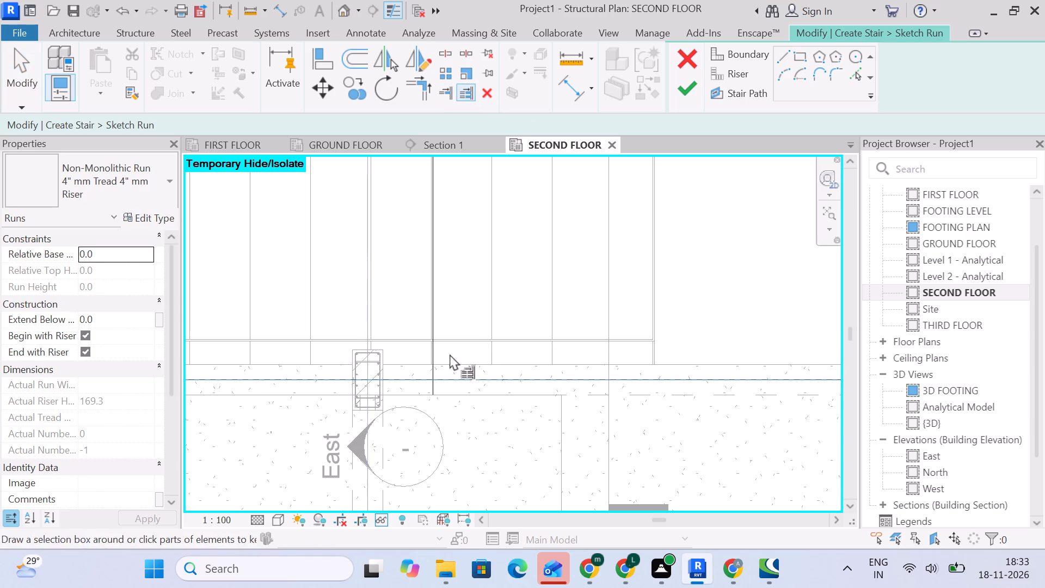
pyautogui.click(428, 350)
# Examine the riser's other end where it meets the horizontal boundary line near grid 3.
pyautogui.scroll(-6, 492, 364)
pyautogui.scroll(-6, 497, 295)
pyautogui.scroll(1, 493, 220)
pyautogui.moveTo(493, 220); pyautogui.dragTo(489, 420, button='middle')
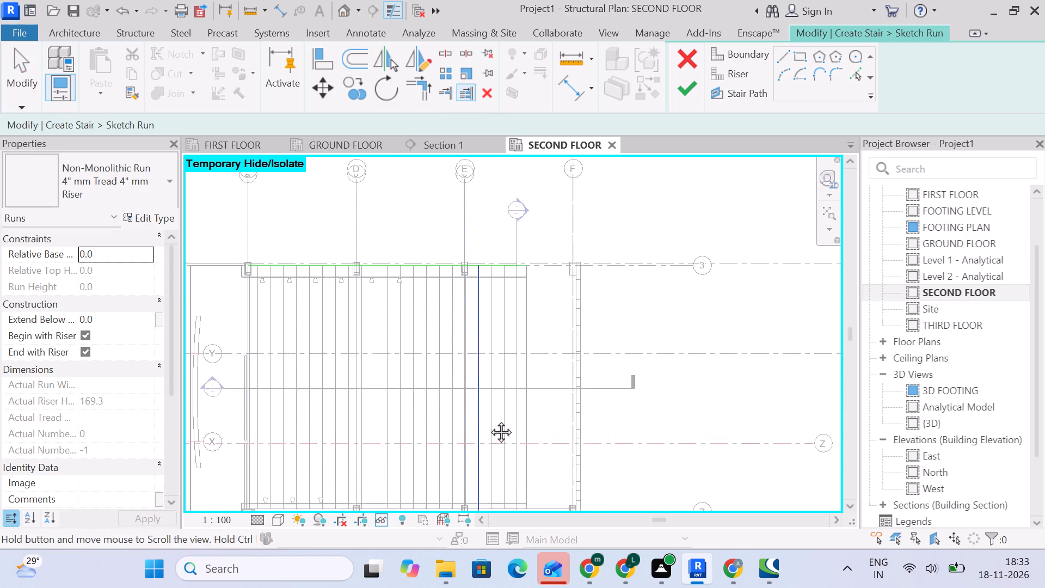
pyautogui.moveTo(489, 420); pyautogui.dragTo(488, 438, button='middle')
pyautogui.scroll(17, 472, 268)
pyautogui.scroll(6, 444, 324)
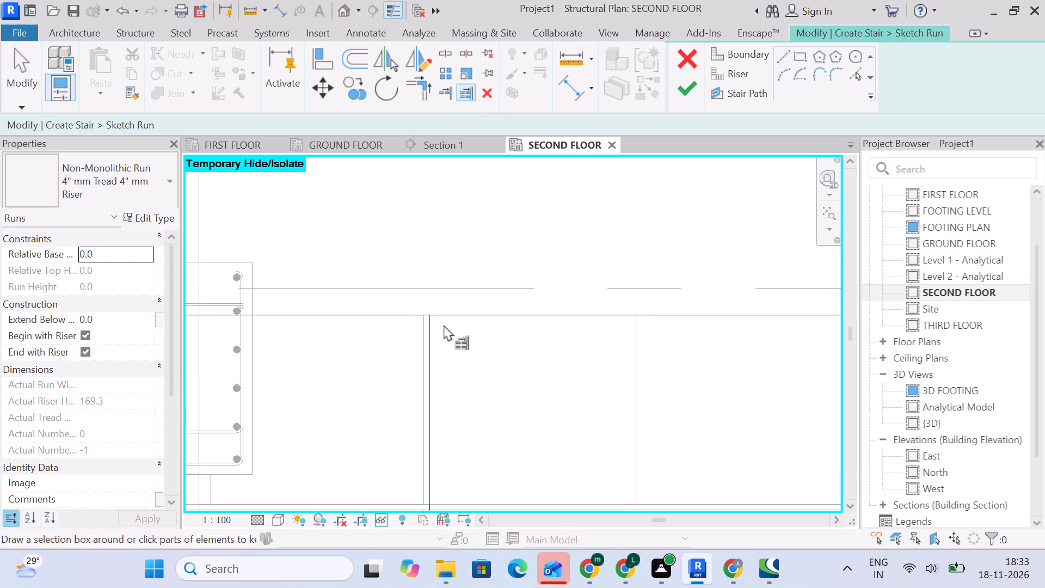
pyautogui.scroll(-18, 444, 324)
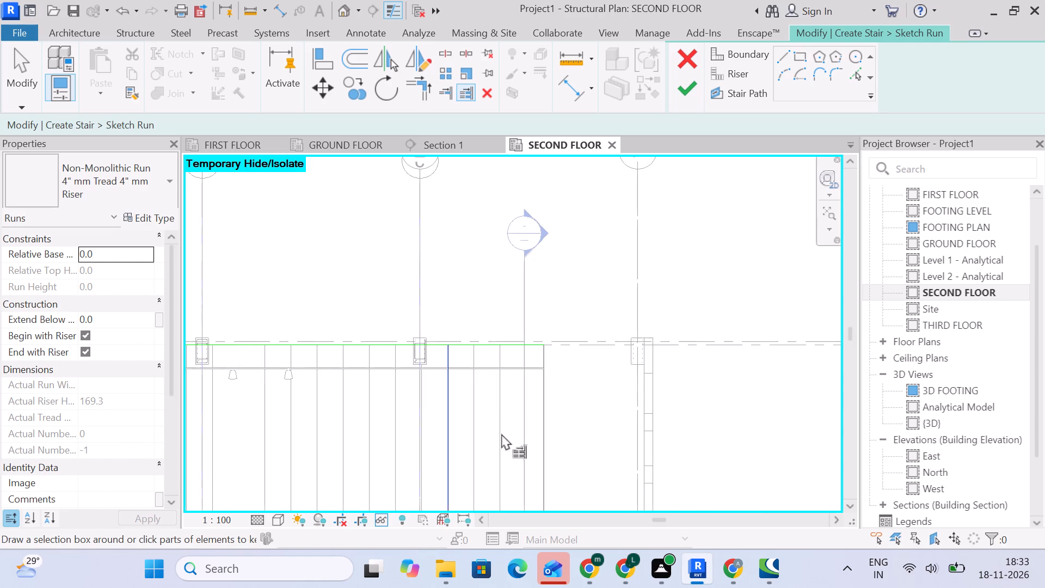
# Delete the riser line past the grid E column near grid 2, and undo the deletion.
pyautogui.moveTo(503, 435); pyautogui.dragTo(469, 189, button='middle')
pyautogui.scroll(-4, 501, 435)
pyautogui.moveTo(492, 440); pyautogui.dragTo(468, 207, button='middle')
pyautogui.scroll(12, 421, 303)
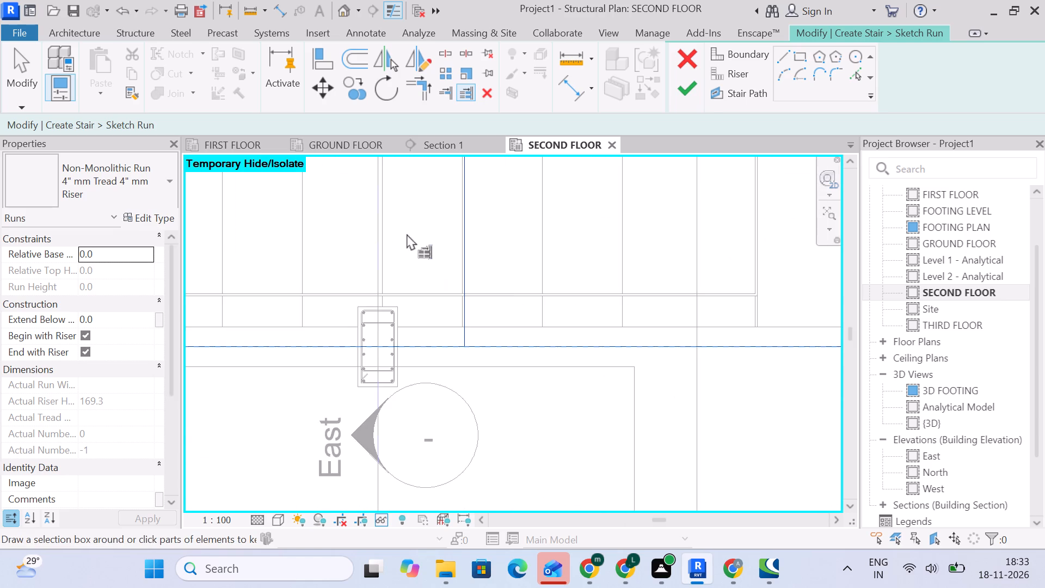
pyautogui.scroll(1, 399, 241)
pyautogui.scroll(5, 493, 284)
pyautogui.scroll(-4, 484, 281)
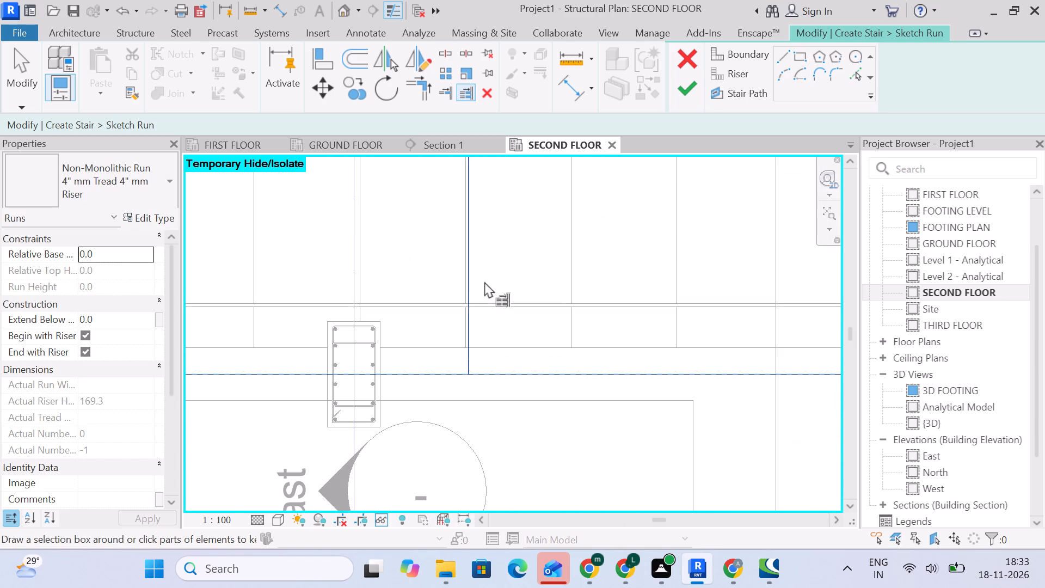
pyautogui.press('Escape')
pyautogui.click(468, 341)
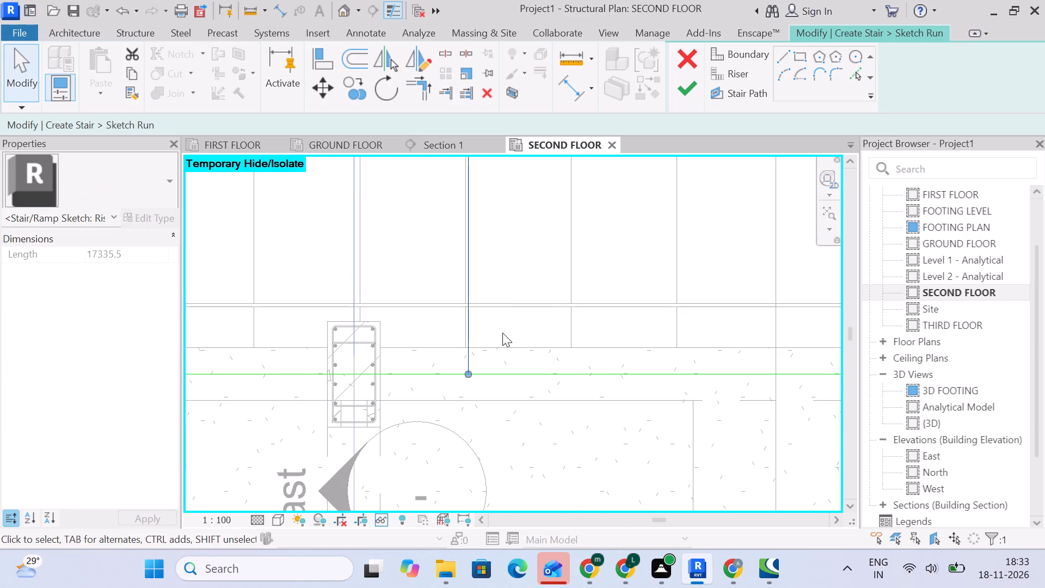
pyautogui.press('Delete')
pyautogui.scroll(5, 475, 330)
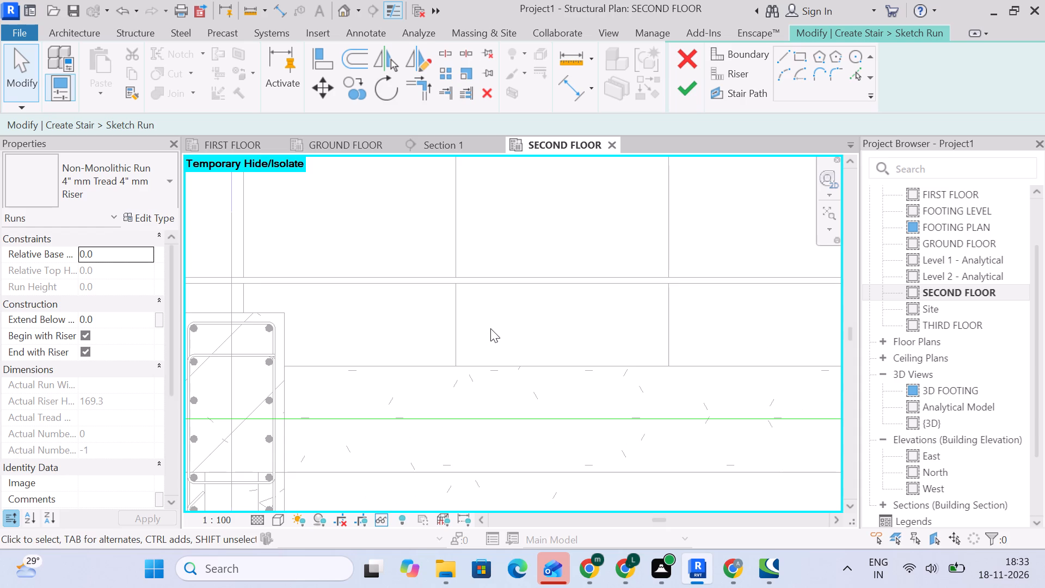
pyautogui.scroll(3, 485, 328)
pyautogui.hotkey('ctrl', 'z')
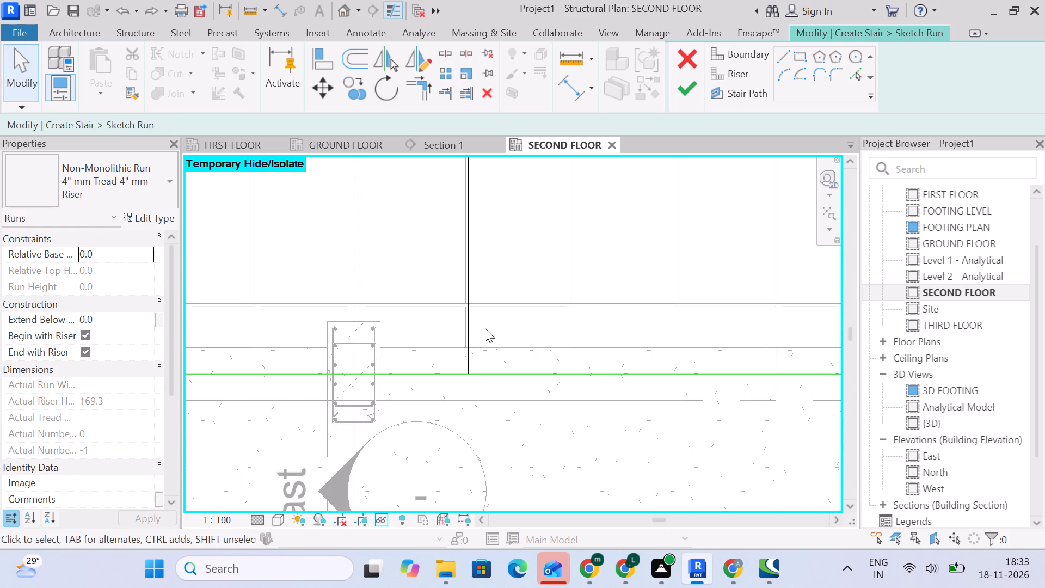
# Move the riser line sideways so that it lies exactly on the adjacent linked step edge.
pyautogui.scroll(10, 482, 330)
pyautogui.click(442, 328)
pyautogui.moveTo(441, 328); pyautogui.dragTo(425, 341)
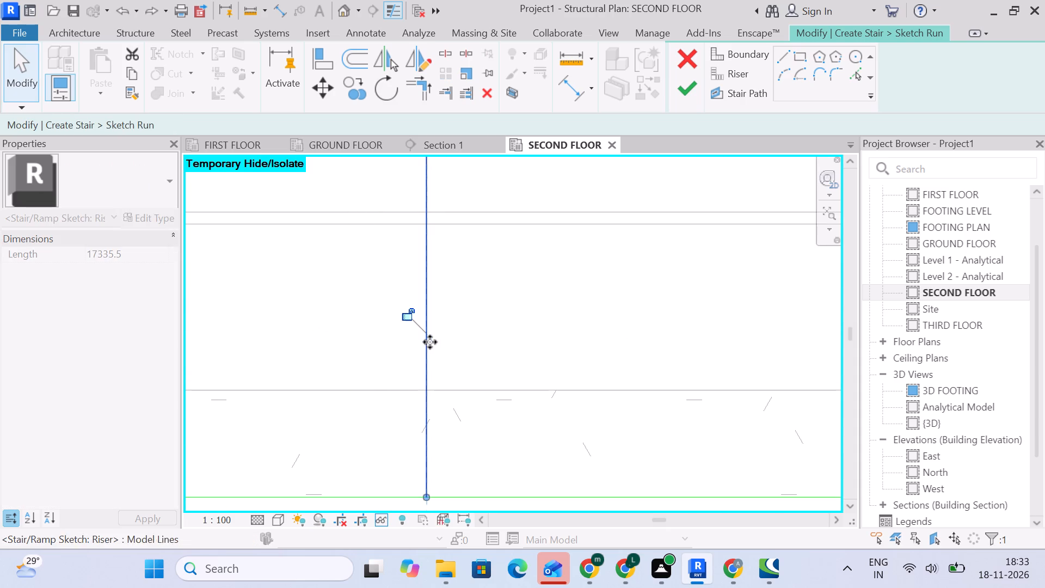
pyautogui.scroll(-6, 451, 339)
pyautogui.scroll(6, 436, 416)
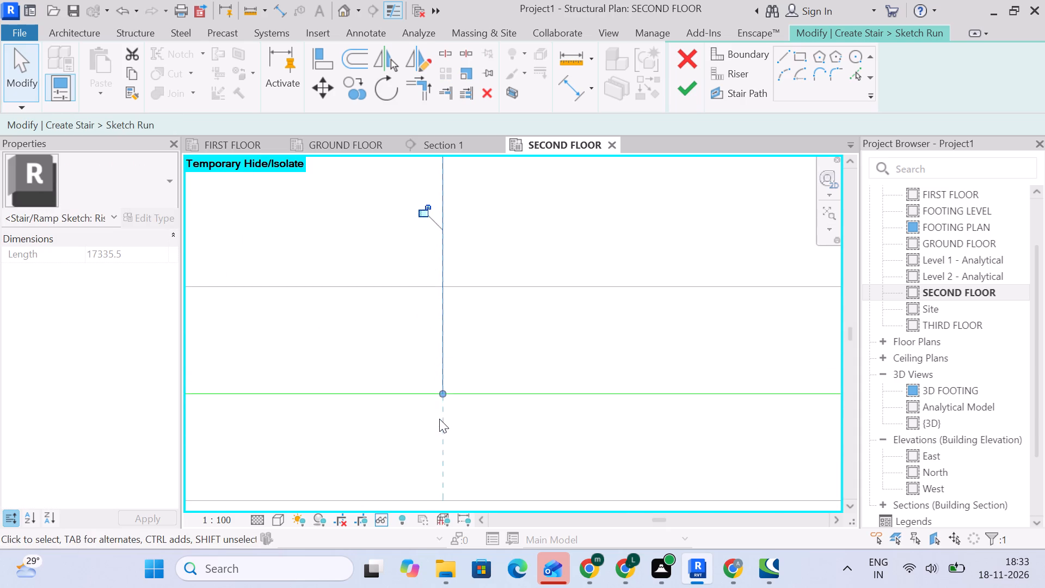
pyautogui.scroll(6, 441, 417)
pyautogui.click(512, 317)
# Examine the riser line's alignment with the linked step edge along its length from grid 2 to grid 3.
pyautogui.scroll(-20, 512, 323)
pyautogui.scroll(-3, 512, 323)
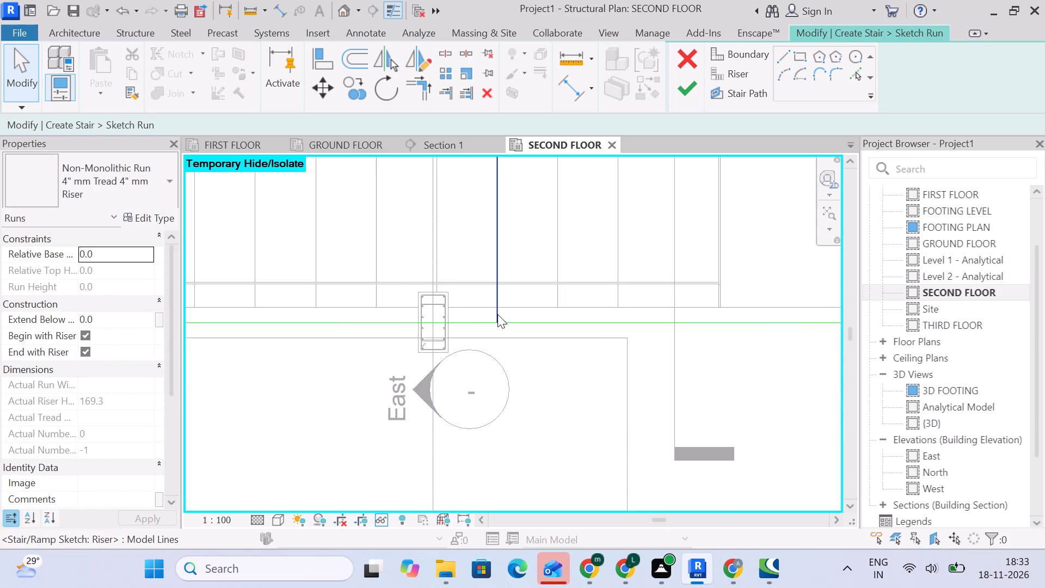
pyautogui.scroll(-11, 497, 314)
pyautogui.scroll(19, 499, 228)
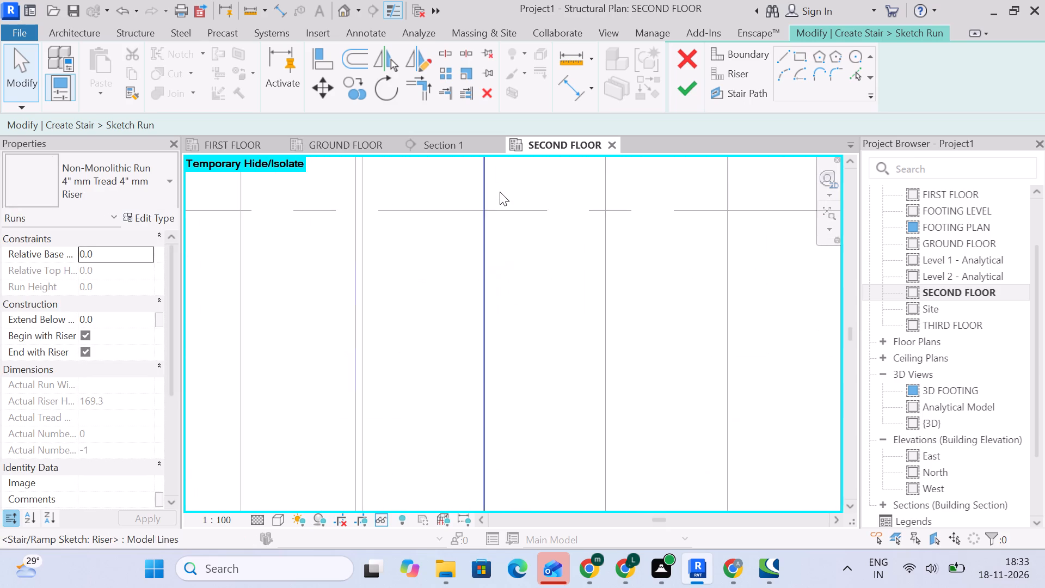
pyautogui.scroll(6, 500, 192)
pyautogui.moveTo(493, 193); pyautogui.dragTo(503, 394, button='middle')
pyautogui.scroll(6, 491, 358)
pyautogui.scroll(9, 465, 309)
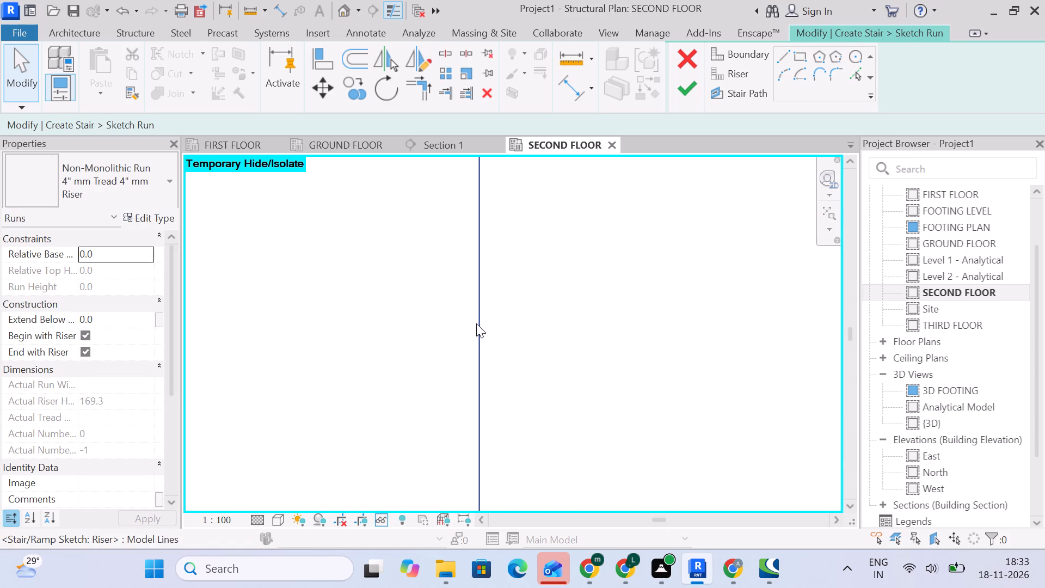
pyautogui.scroll(2, 476, 323)
pyautogui.scroll(-14, 495, 321)
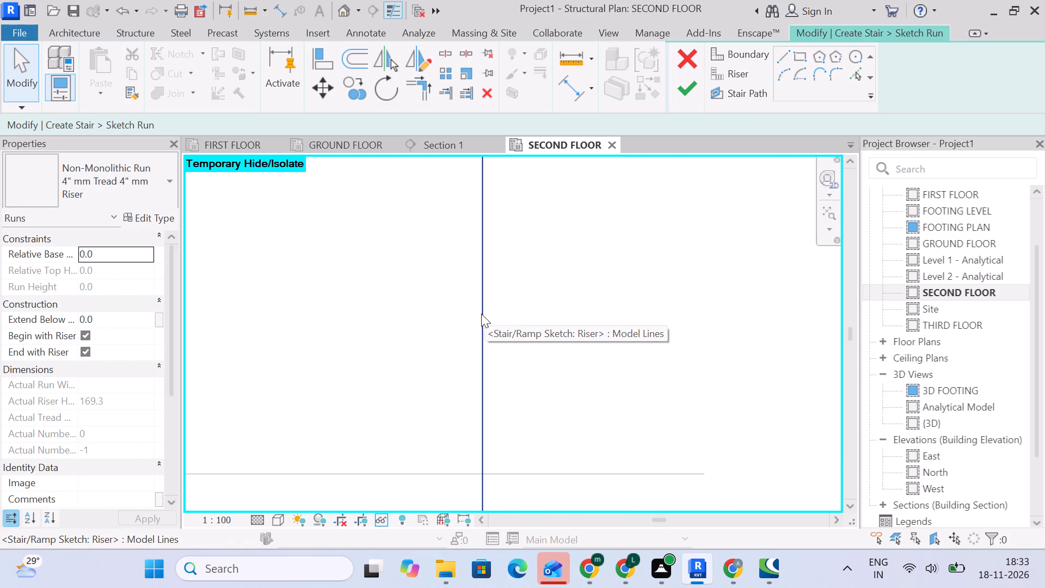
pyautogui.scroll(-7, 484, 317)
pyautogui.scroll(-14, 482, 315)
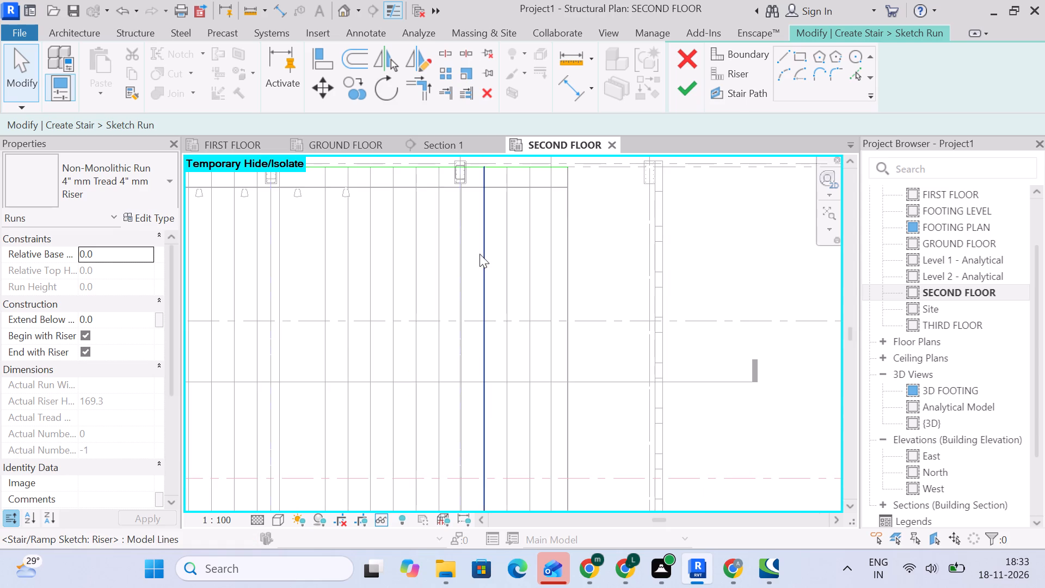
pyautogui.moveTo(477, 228); pyautogui.dragTo(474, 296, button='middle')
pyautogui.scroll(1, 475, 292)
pyautogui.scroll(-5, 477, 288)
pyautogui.moveTo(477, 288); pyautogui.dragTo(480, 247, button='middle')
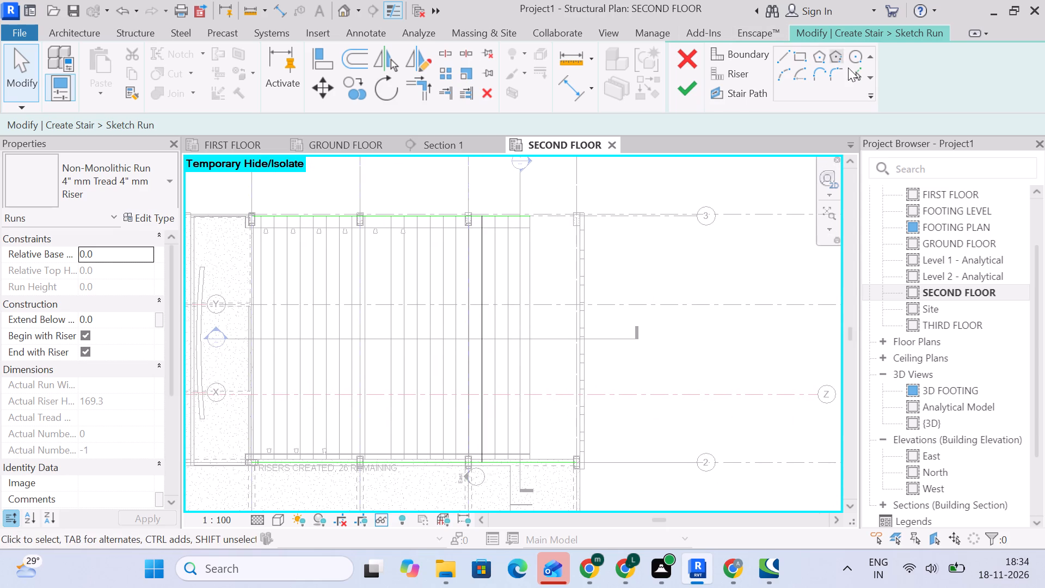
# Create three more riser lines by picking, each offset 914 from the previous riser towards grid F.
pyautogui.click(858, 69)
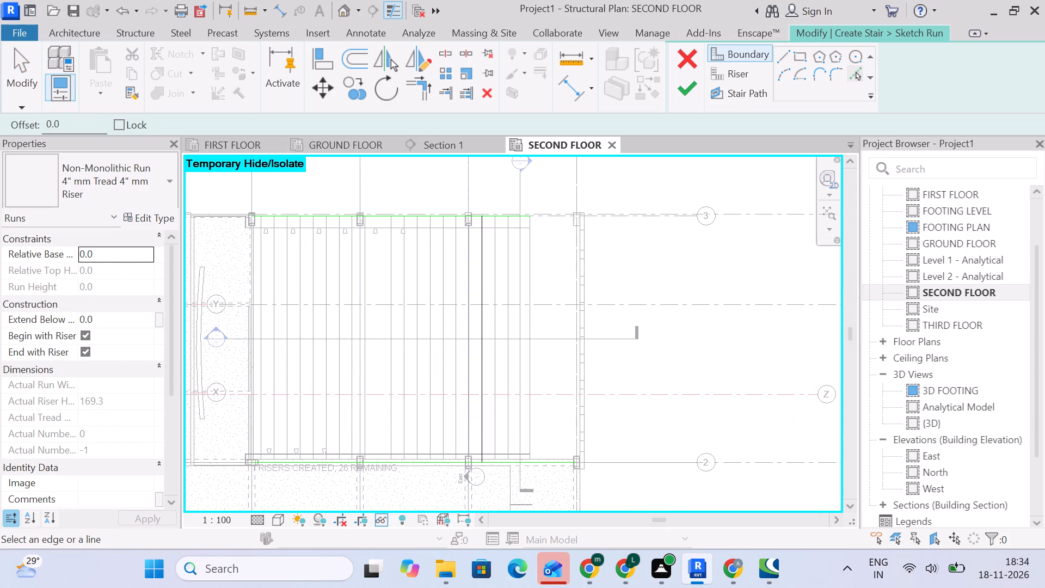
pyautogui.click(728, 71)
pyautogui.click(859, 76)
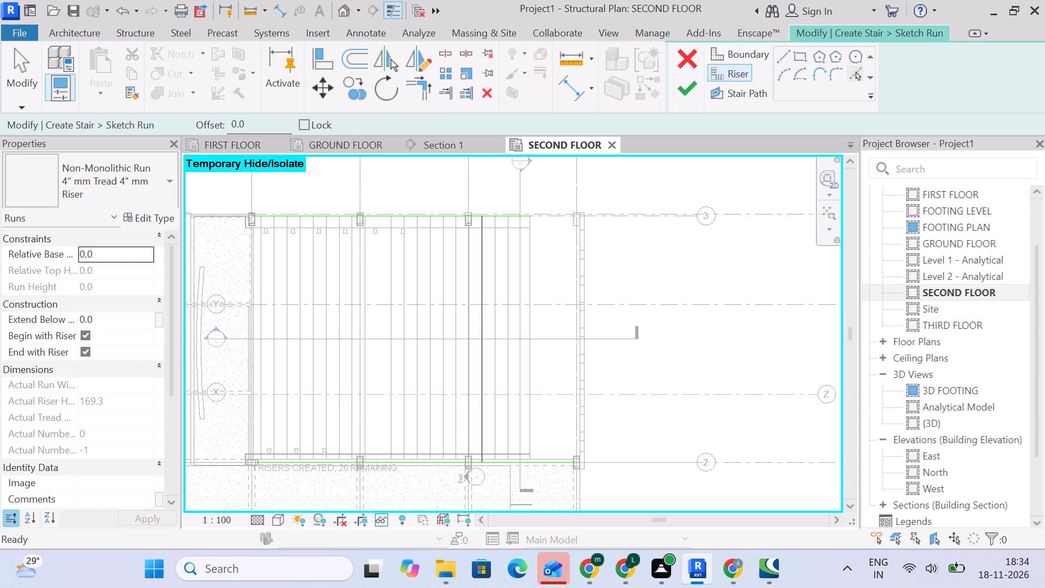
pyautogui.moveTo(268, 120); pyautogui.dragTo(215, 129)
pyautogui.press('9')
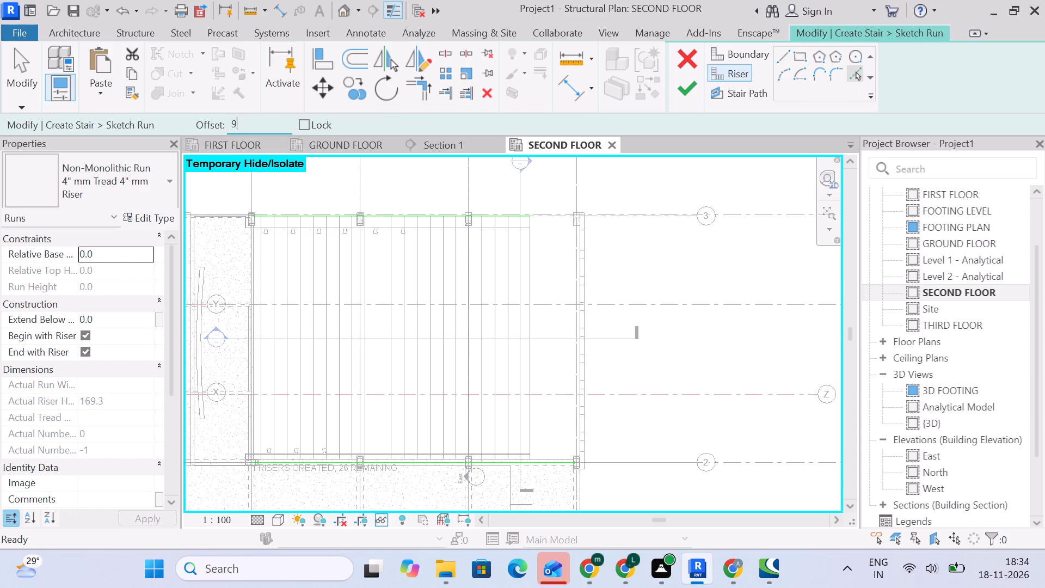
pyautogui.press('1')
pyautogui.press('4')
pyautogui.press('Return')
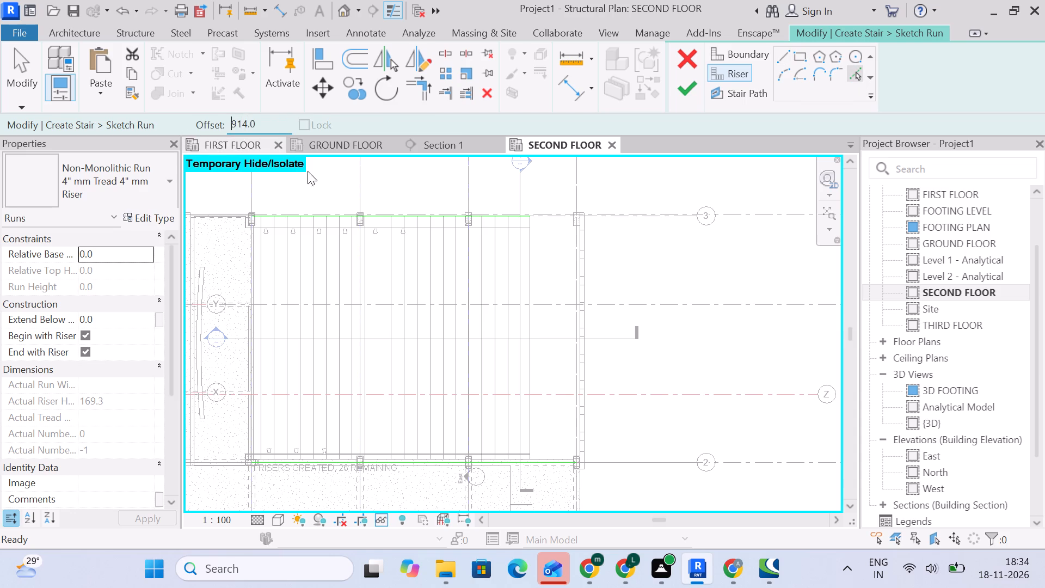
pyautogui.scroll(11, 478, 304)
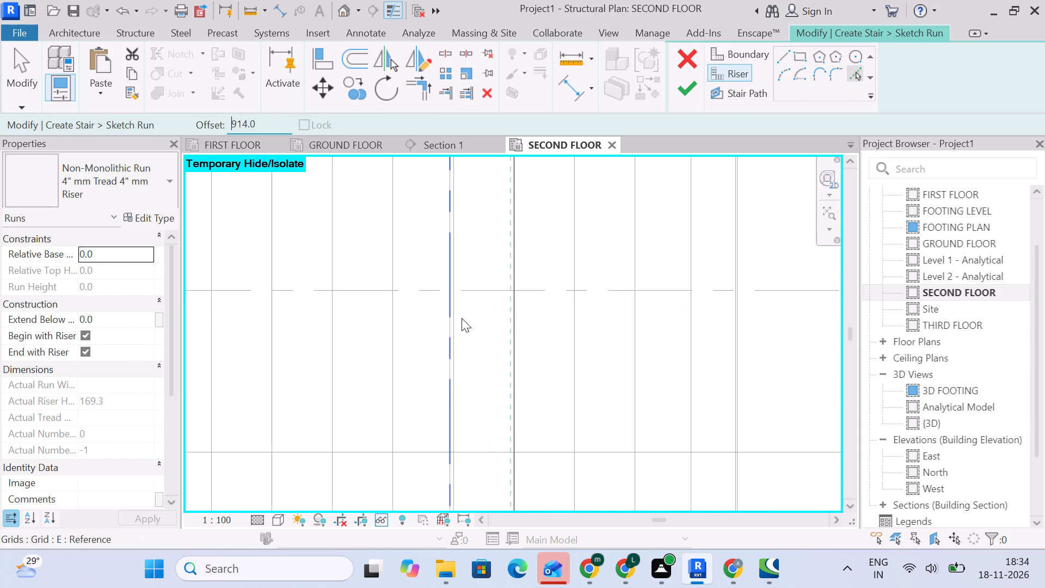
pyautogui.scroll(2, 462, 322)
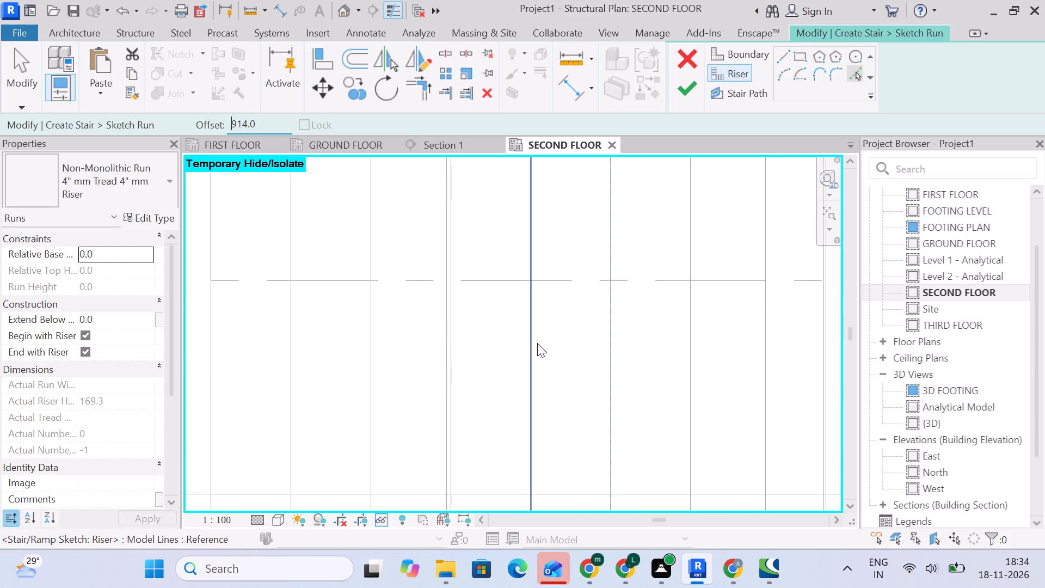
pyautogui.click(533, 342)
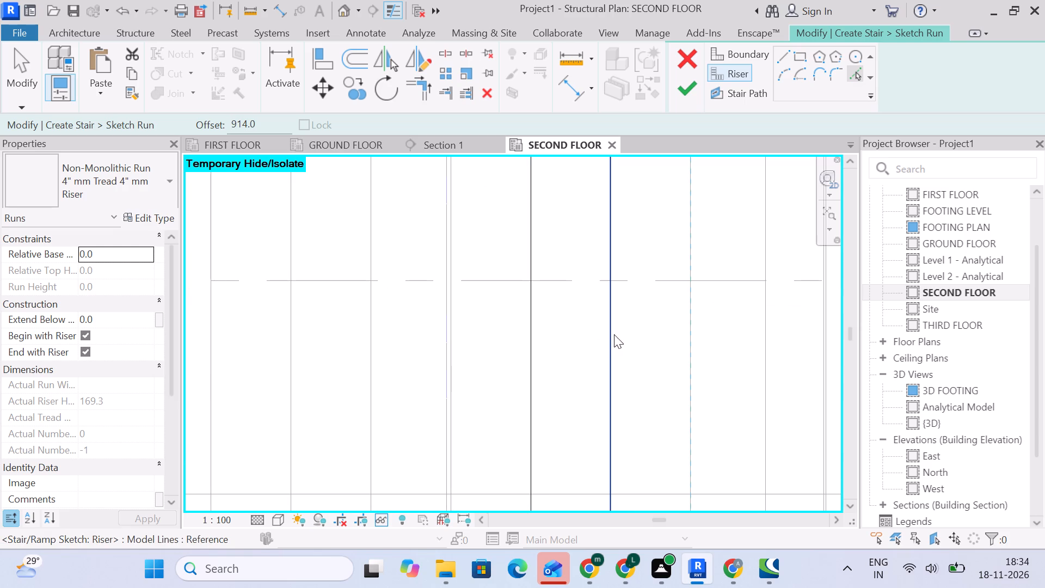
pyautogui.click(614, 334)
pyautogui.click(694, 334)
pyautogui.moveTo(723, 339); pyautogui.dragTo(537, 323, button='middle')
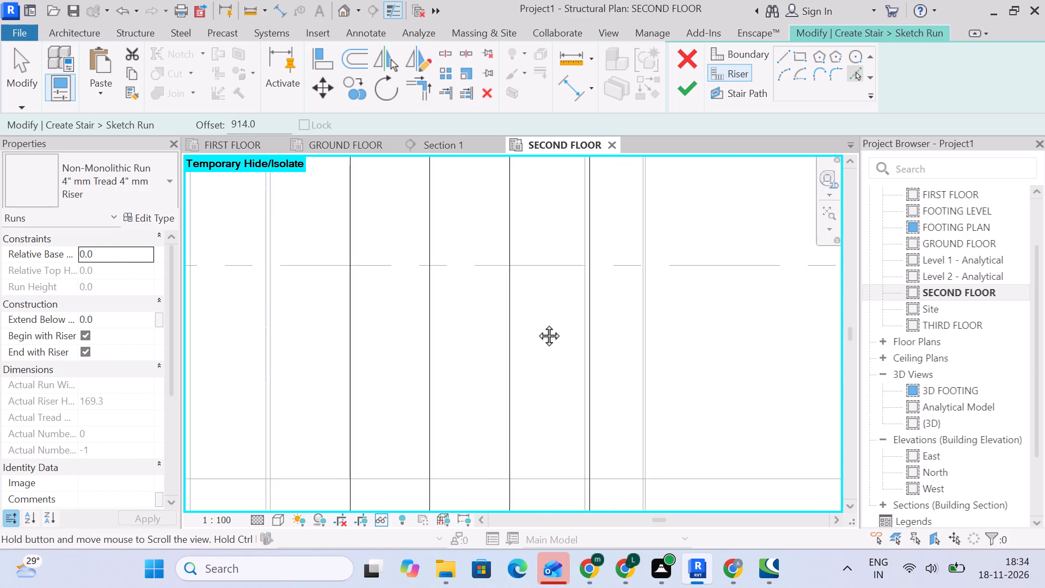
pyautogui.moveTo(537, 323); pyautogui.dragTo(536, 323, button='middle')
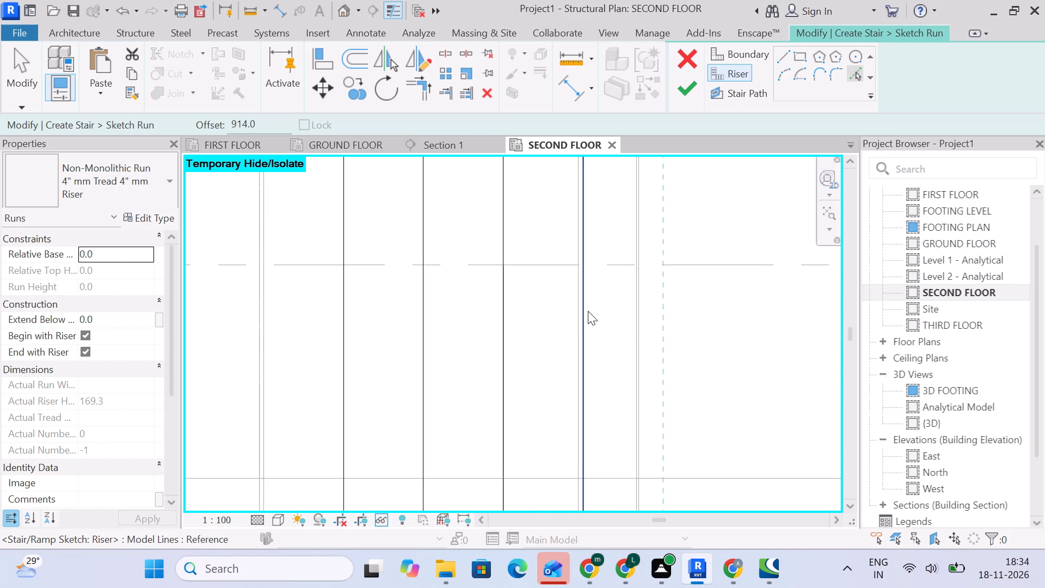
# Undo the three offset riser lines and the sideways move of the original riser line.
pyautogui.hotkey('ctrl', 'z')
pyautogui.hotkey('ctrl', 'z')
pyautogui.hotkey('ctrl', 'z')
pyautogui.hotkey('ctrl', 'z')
# Discard the sketched run and cancel the creation of the stair.
pyautogui.click(689, 62)
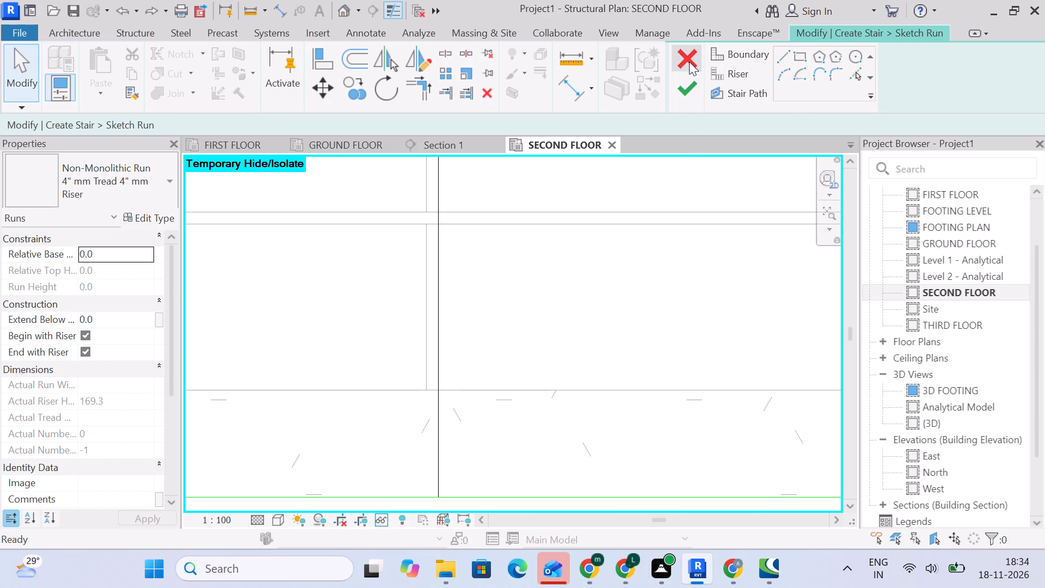
pyautogui.click(576, 291)
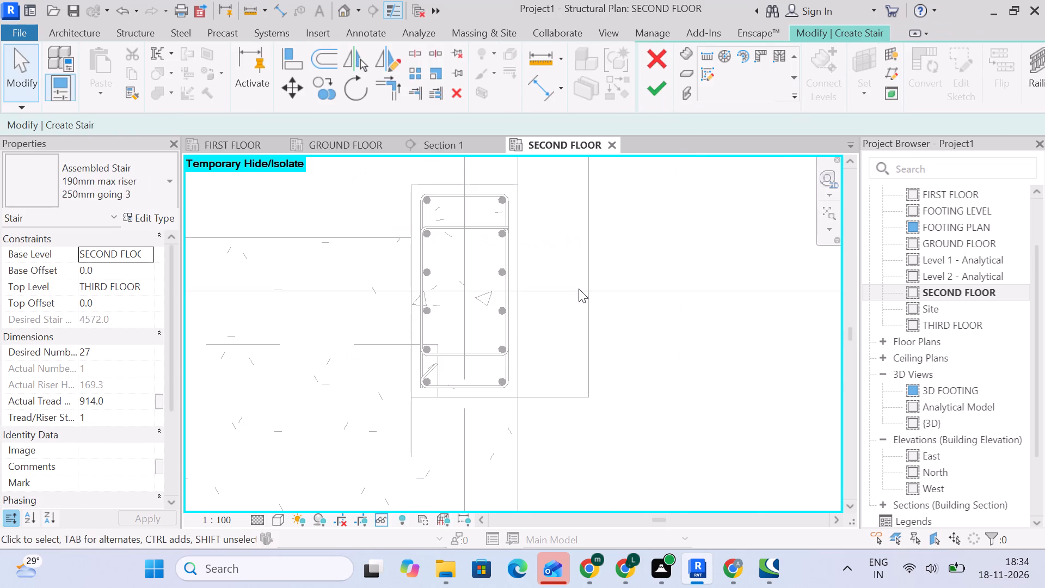
pyautogui.scroll(-5, 586, 286)
pyautogui.click(651, 51)
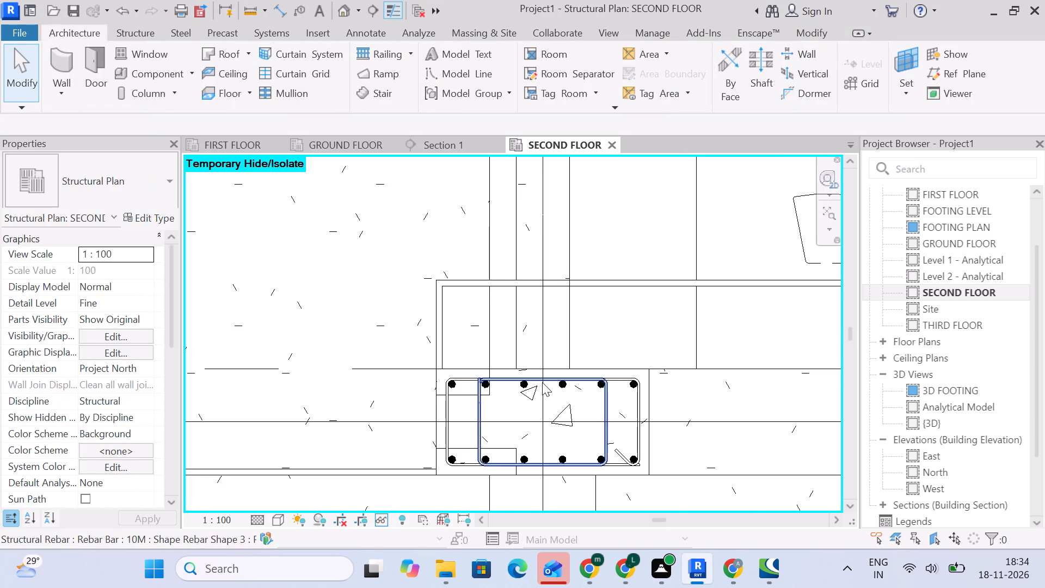
# Open the Section 1 view from its section line across the stepped flight.
pyautogui.scroll(-20, 542, 381)
pyautogui.scroll(-2, 542, 381)
pyautogui.moveTo(630, 372); pyautogui.dragTo(560, 390, button='middle')
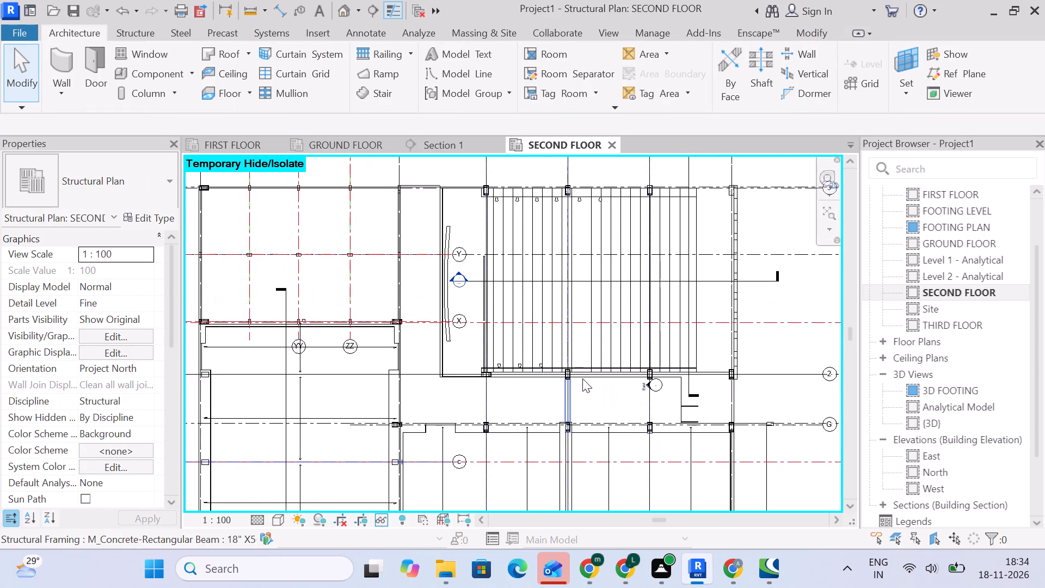
pyautogui.scroll(1, 602, 350)
pyautogui.moveTo(602, 350); pyautogui.dragTo(574, 362, button='middle')
pyautogui.scroll(-1, 435, 189)
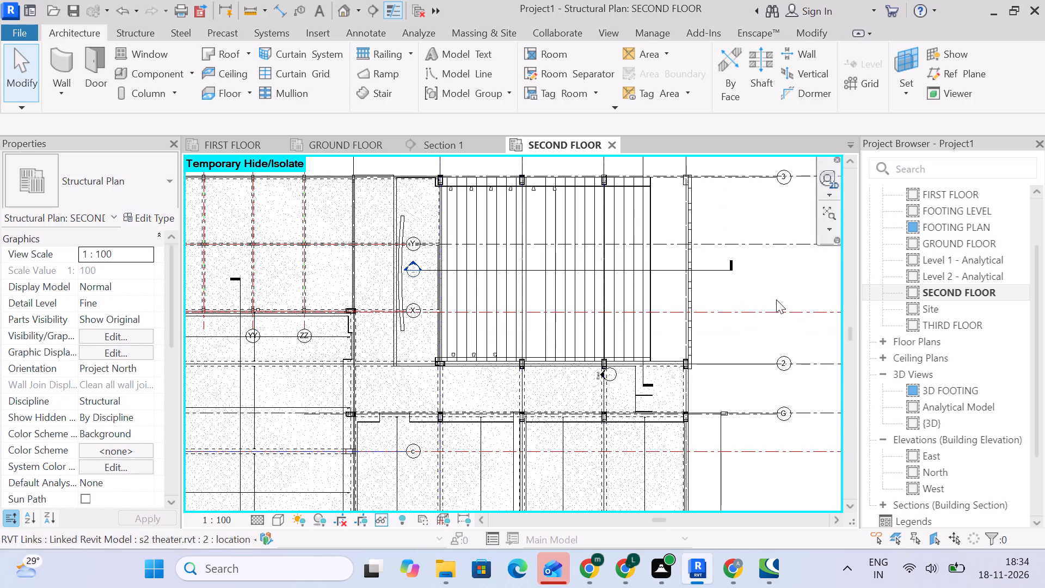
pyautogui.click(708, 273)
pyautogui.rightClick(708, 273)
pyautogui.click(743, 142)
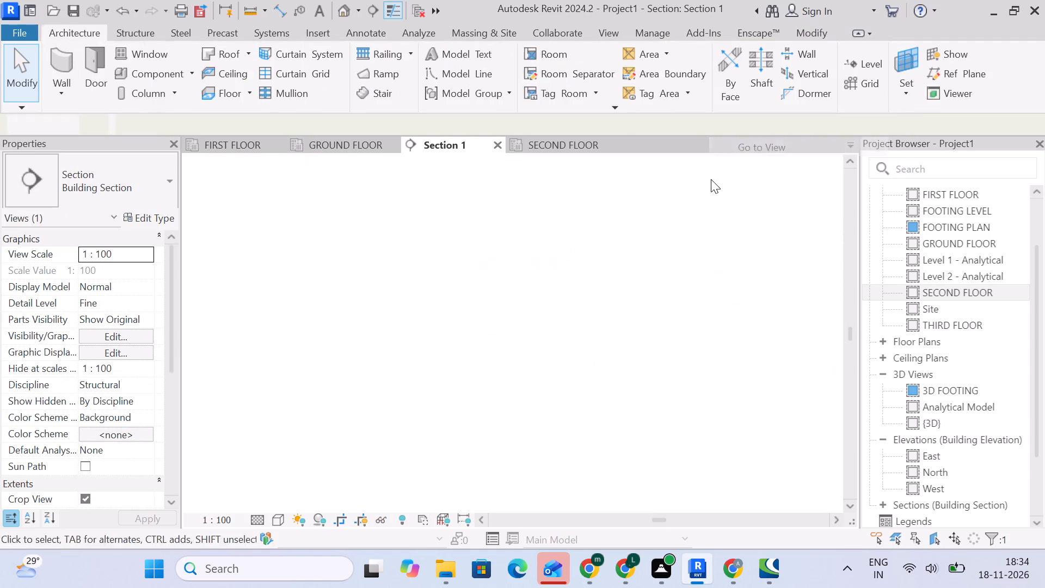
# Add an aligned dimension for the height from the floor slab's top to the base of the stepped flight's first step.
pyautogui.scroll(6, 312, 314)
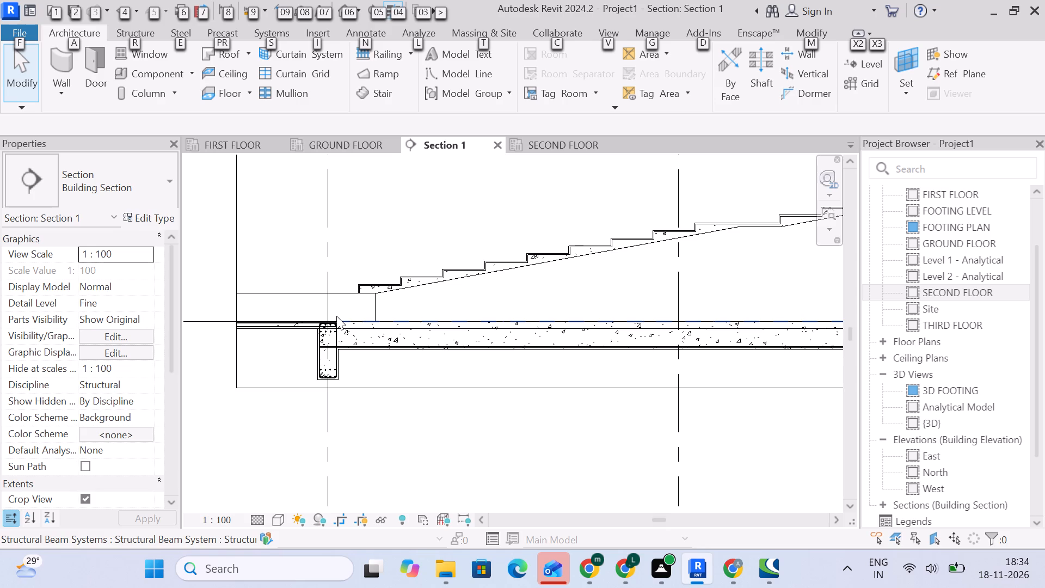
pyautogui.scroll(4, 336, 316)
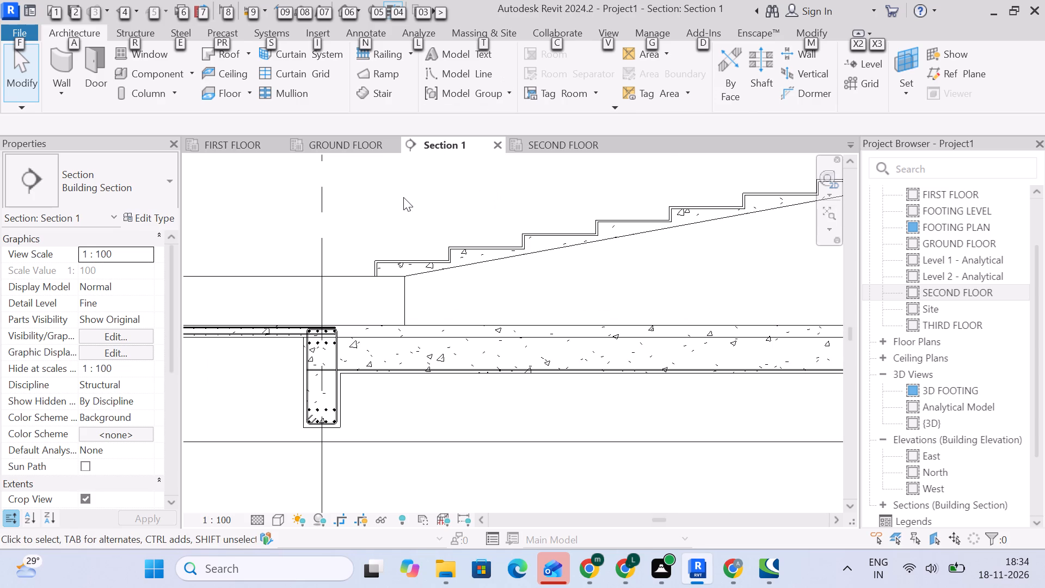
pyautogui.click(403, 197)
pyautogui.click(404, 197)
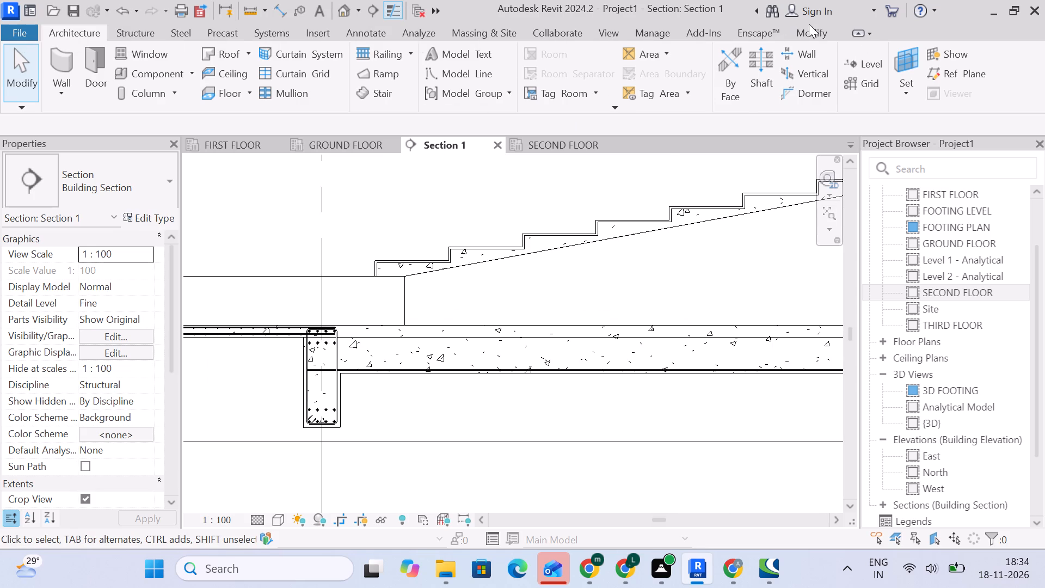
pyautogui.click(809, 24)
pyautogui.click(817, 28)
pyautogui.click(582, 86)
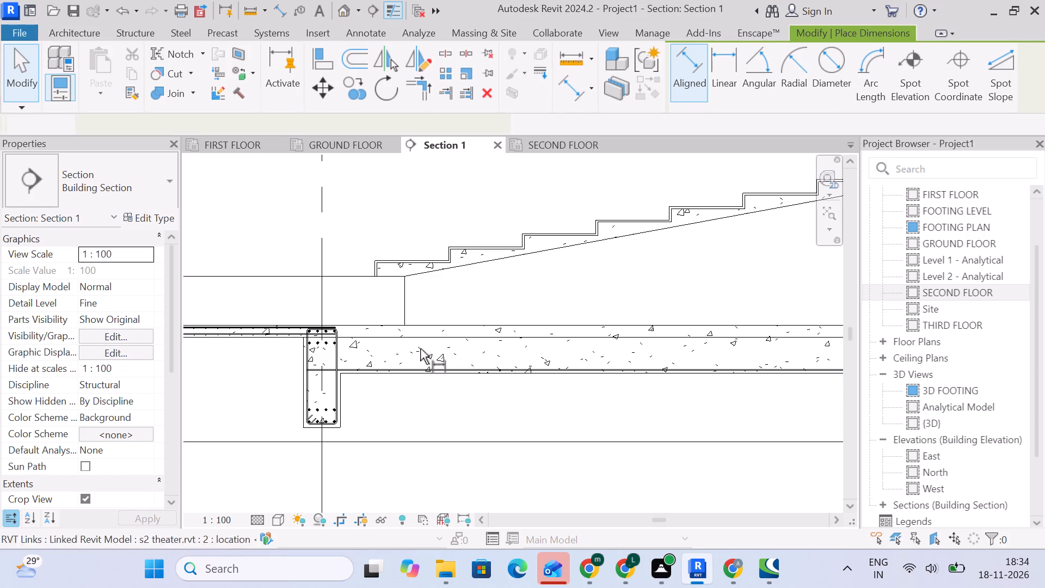
pyautogui.scroll(4, 386, 339)
pyautogui.click(384, 312)
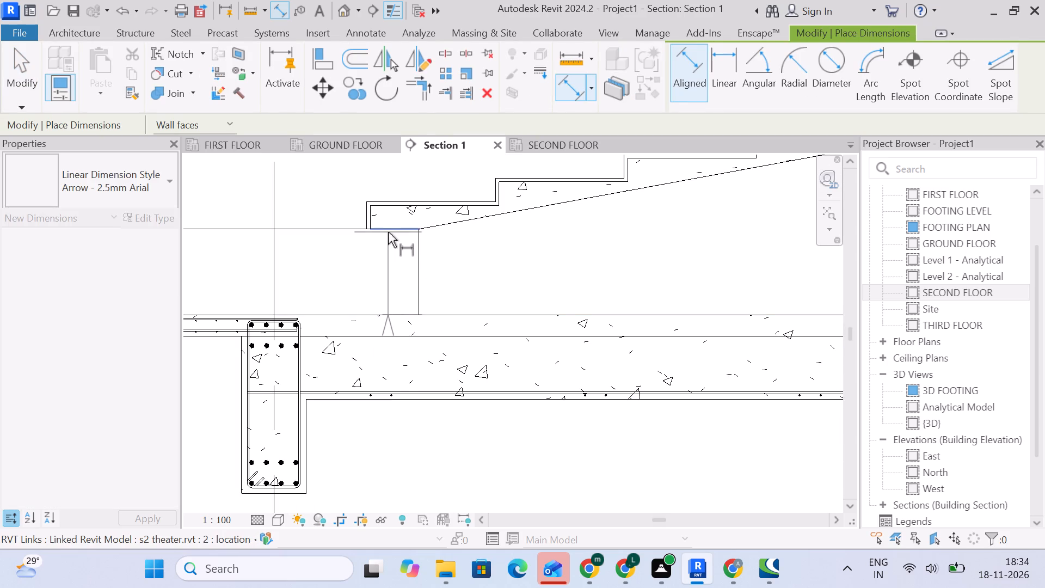
pyautogui.click(390, 229)
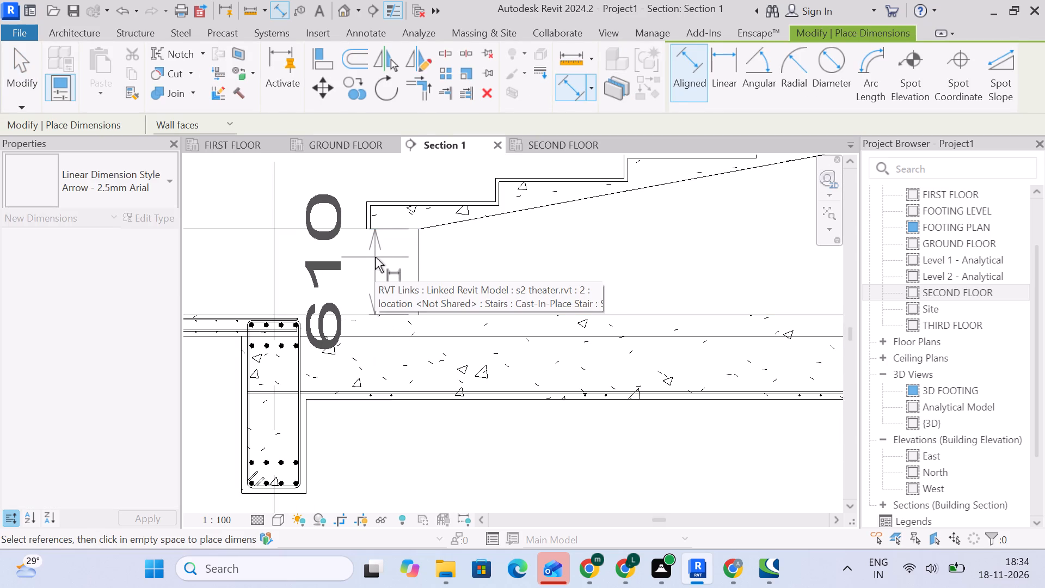
pyautogui.scroll(2, 383, 258)
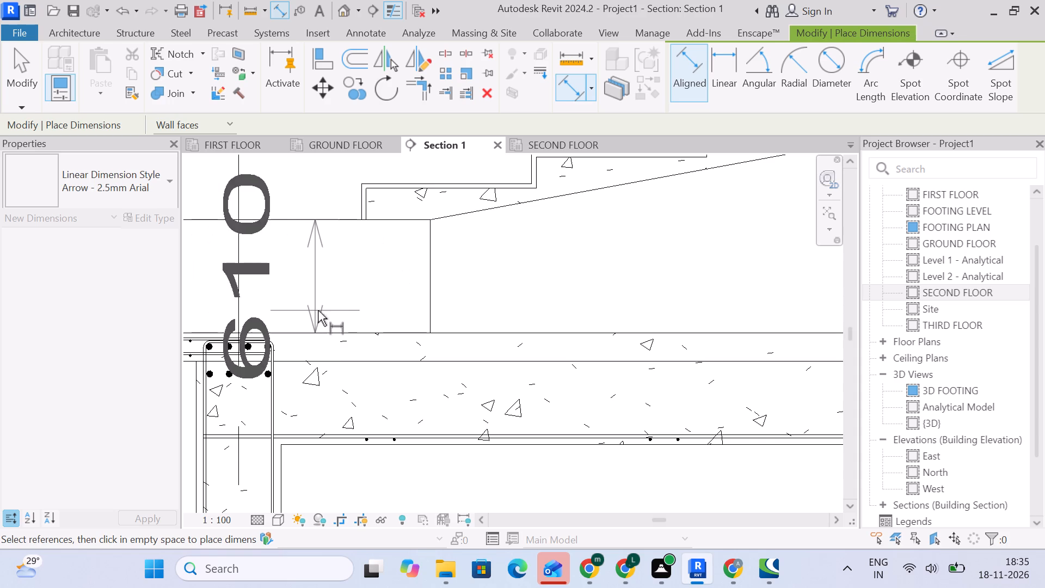
pyautogui.click(329, 283)
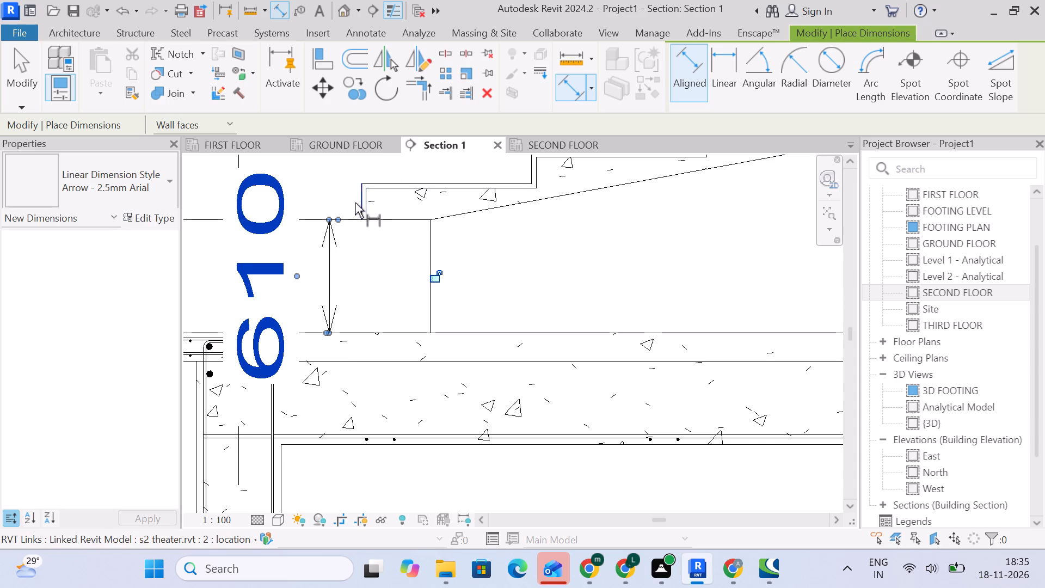
# Dimension the depth of the flight's first tread between its first two riser faces.
pyautogui.scroll(5, 355, 203)
pyautogui.moveTo(394, 187); pyautogui.dragTo(273, 436, button='middle')
pyautogui.moveTo(255, 456); pyautogui.dragTo(263, 455)
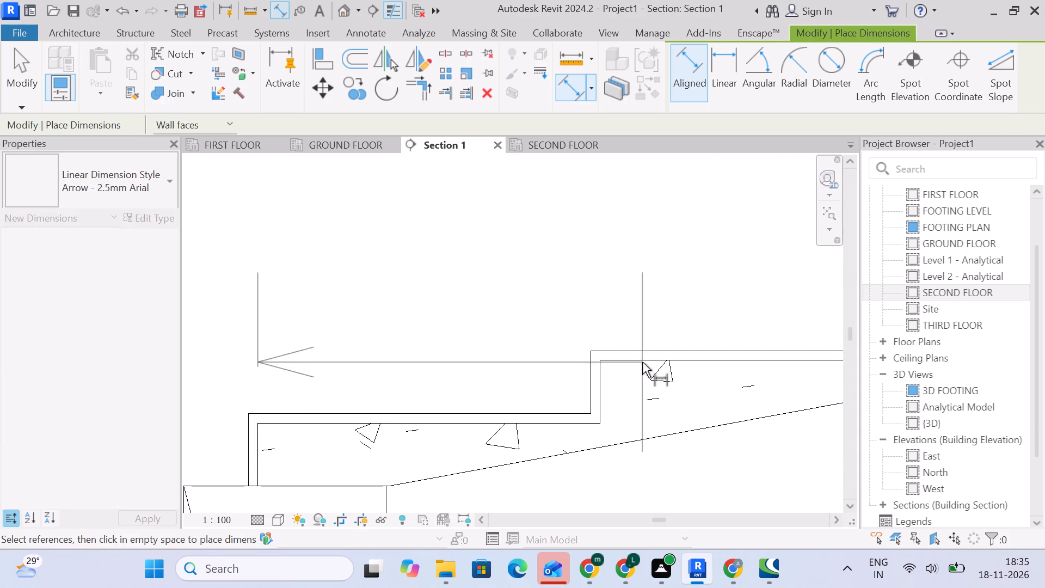
pyautogui.click(602, 382)
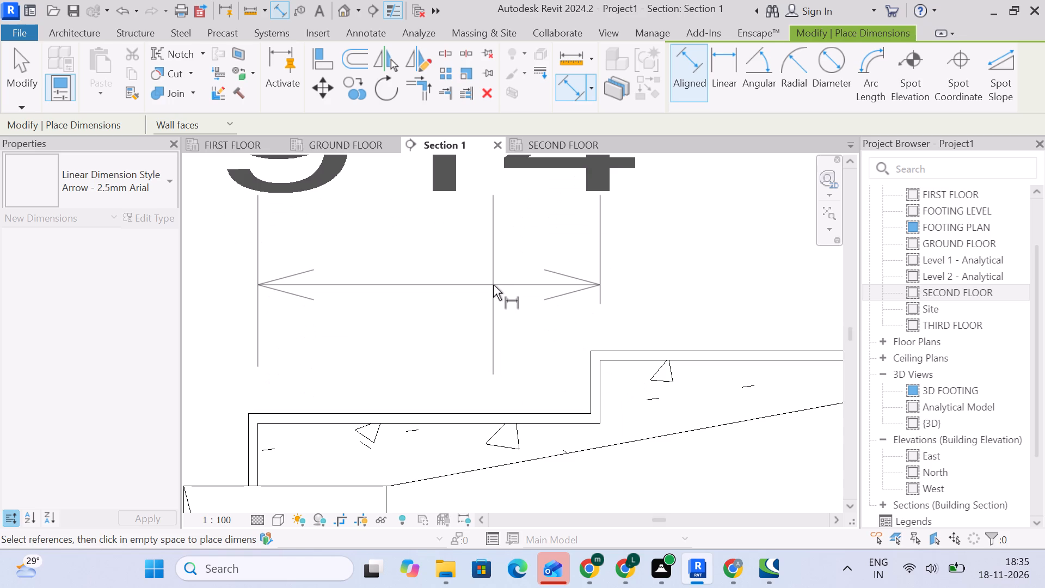
pyautogui.click(493, 285)
# Dimension the wide intermediate landing between its adjoining riser faces midway up the flight.
pyautogui.scroll(-10, 763, 328)
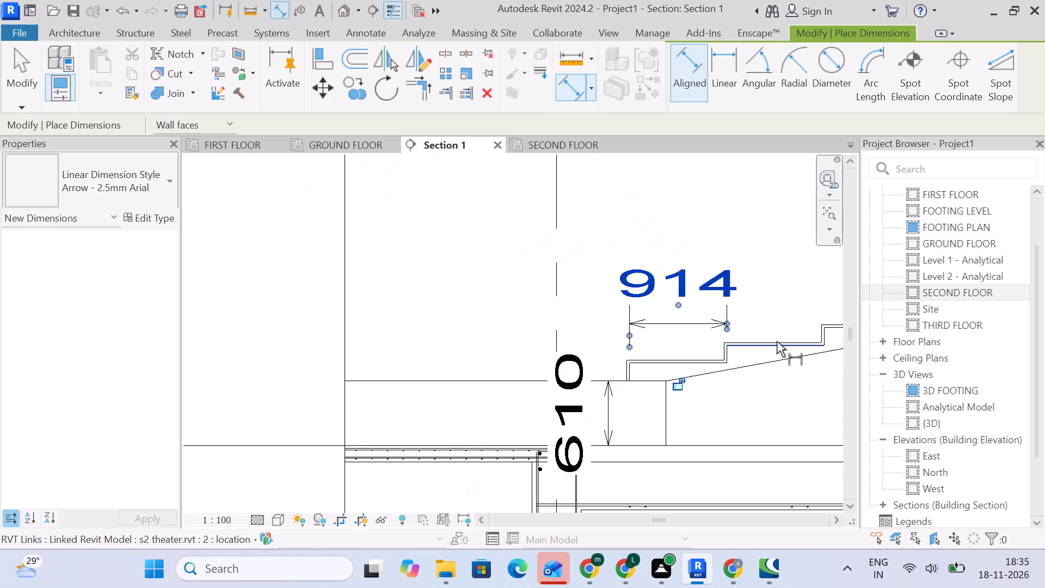
pyautogui.scroll(-3, 774, 344)
pyautogui.moveTo(771, 347); pyautogui.dragTo(383, 324, button='middle')
pyautogui.moveTo(625, 314); pyautogui.dragTo(368, 314, button='middle')
pyautogui.moveTo(592, 315); pyautogui.dragTo(494, 315, button='middle')
pyautogui.scroll(4, 426, 246)
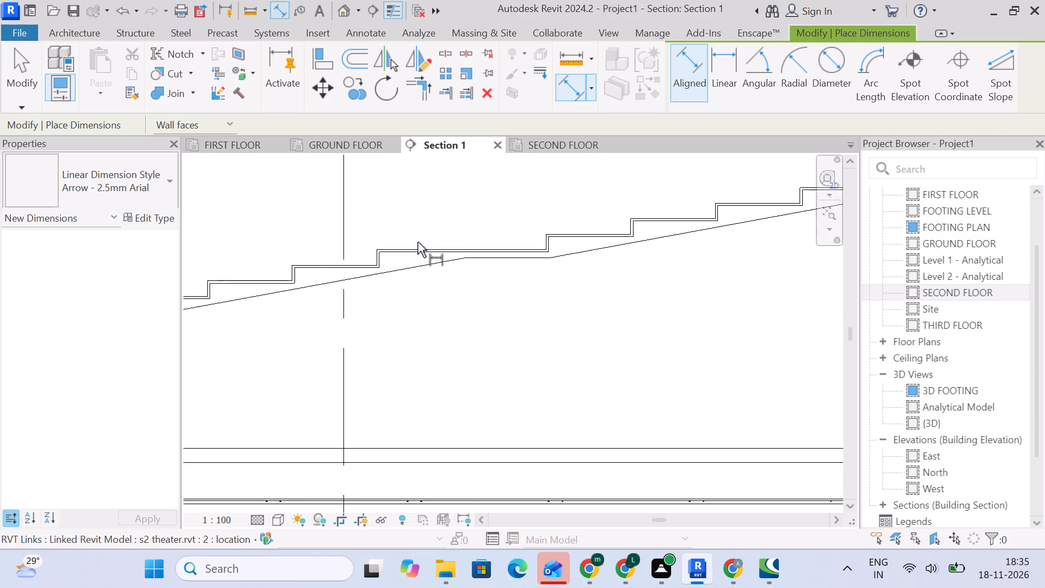
pyautogui.scroll(6, 381, 260)
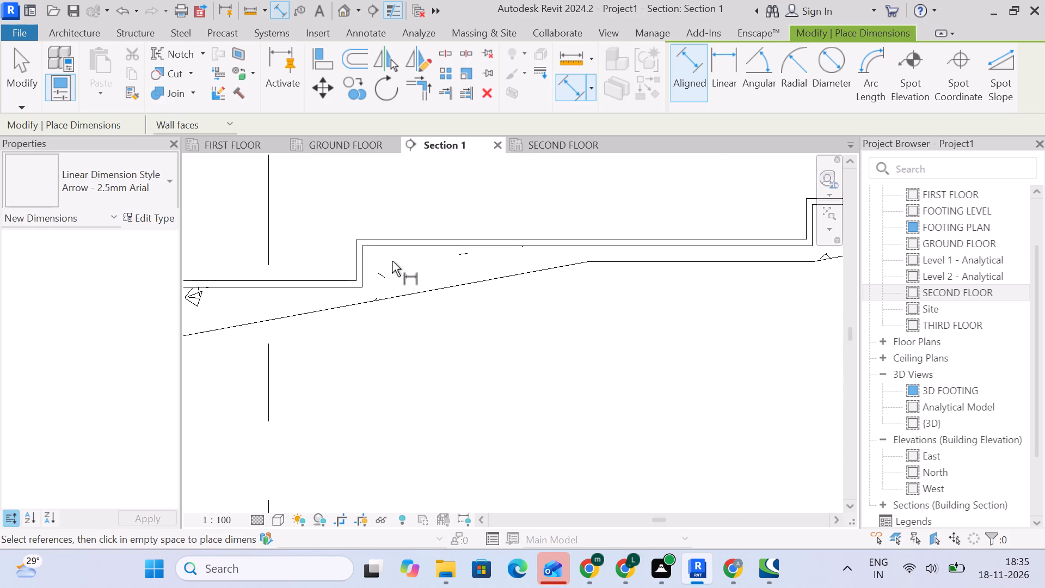
pyautogui.scroll(2, 347, 262)
pyautogui.click(366, 269)
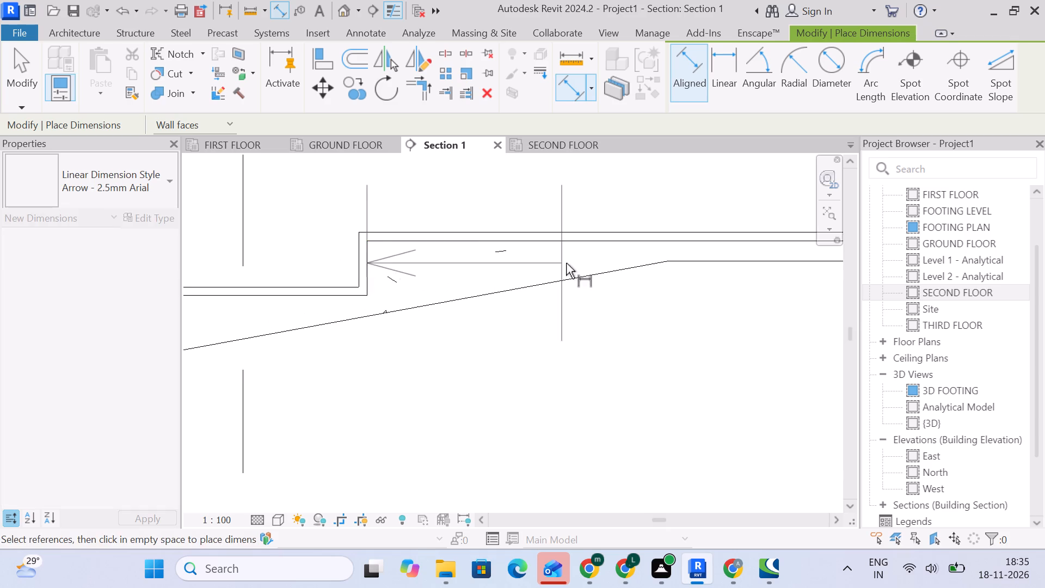
pyautogui.scroll(-2, 567, 262)
pyautogui.moveTo(570, 261); pyautogui.dragTo(332, 477, button='middle')
pyautogui.scroll(4, 659, 448)
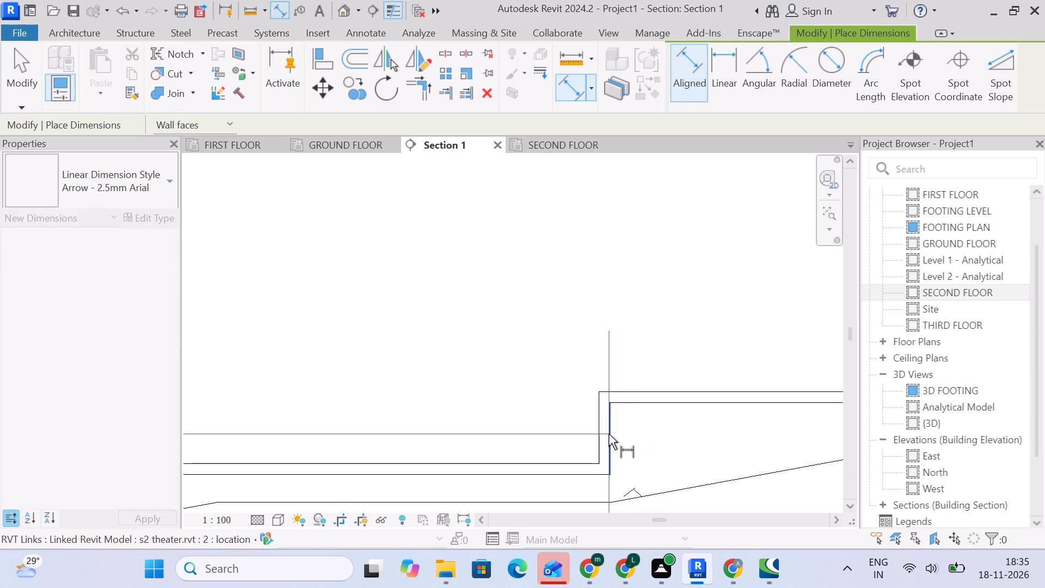
pyautogui.click(608, 434)
pyautogui.scroll(-5, 463, 365)
pyautogui.moveTo(477, 365); pyautogui.dragTo(701, 338, button='middle')
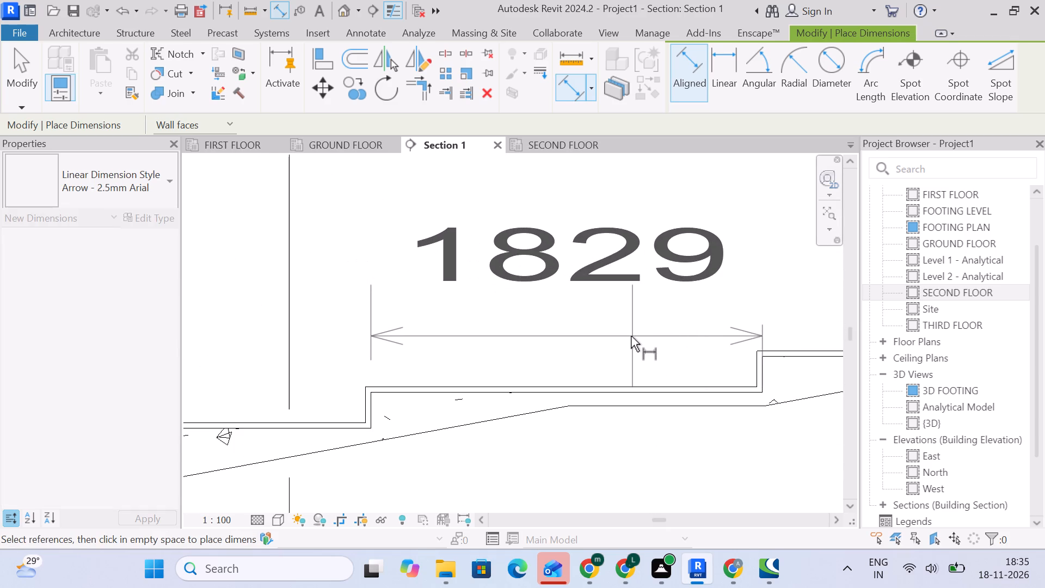
pyautogui.moveTo(632, 335); pyautogui.dragTo(657, 327)
# Dimension the vertical distance from the SECOND FLOOR level line to the flight's top tread, and finish dimensioning.
pyautogui.scroll(-12, 647, 327)
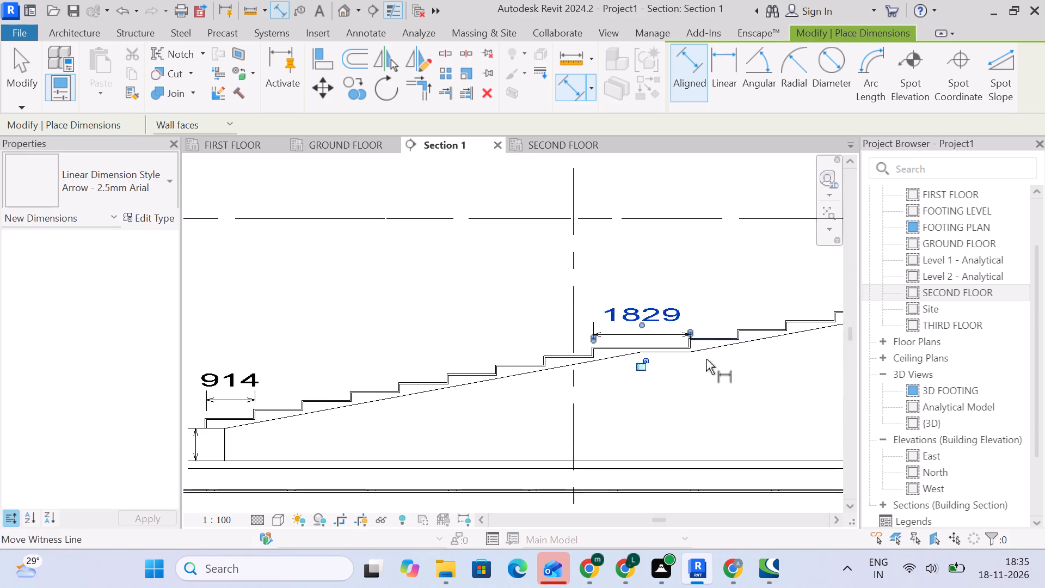
pyautogui.scroll(-2, 706, 359)
pyautogui.moveTo(731, 367); pyautogui.dragTo(477, 376, button='middle')
pyautogui.moveTo(737, 373); pyautogui.dragTo(623, 373, button='middle')
pyautogui.scroll(7, 603, 321)
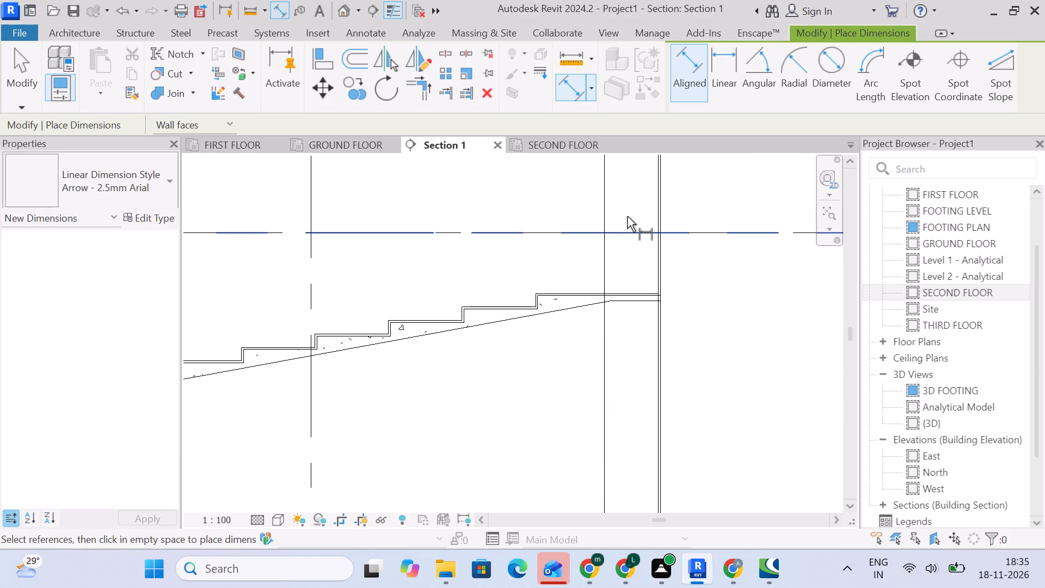
pyautogui.scroll(4, 623, 243)
pyautogui.click(622, 230)
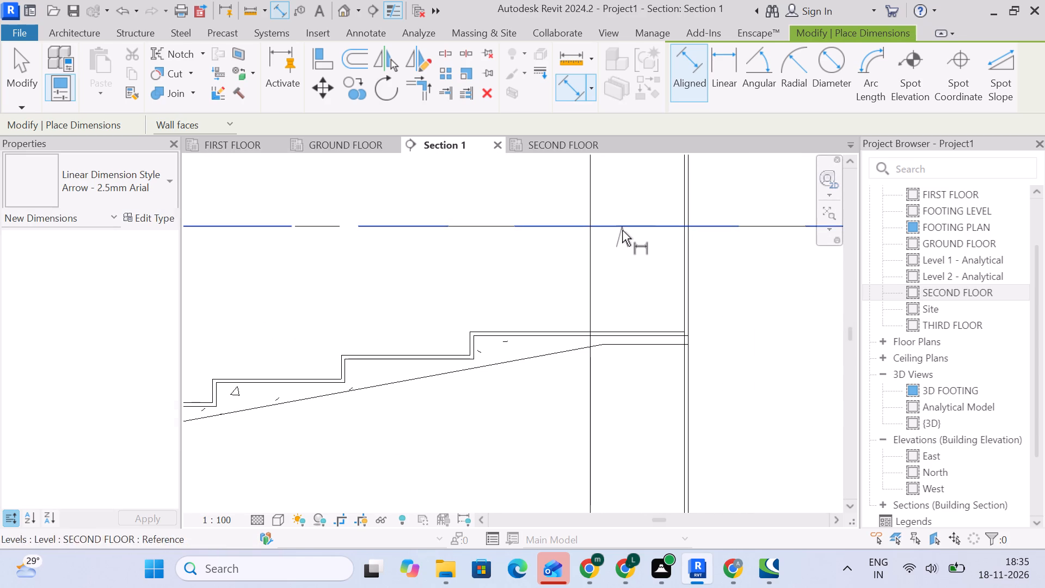
pyautogui.scroll(3, 627, 338)
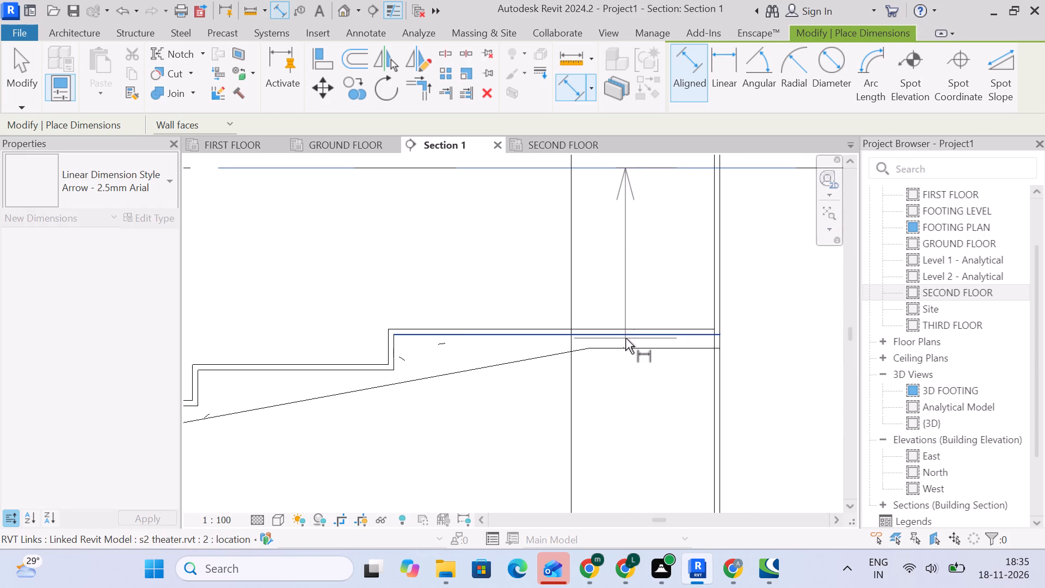
pyautogui.click(623, 338)
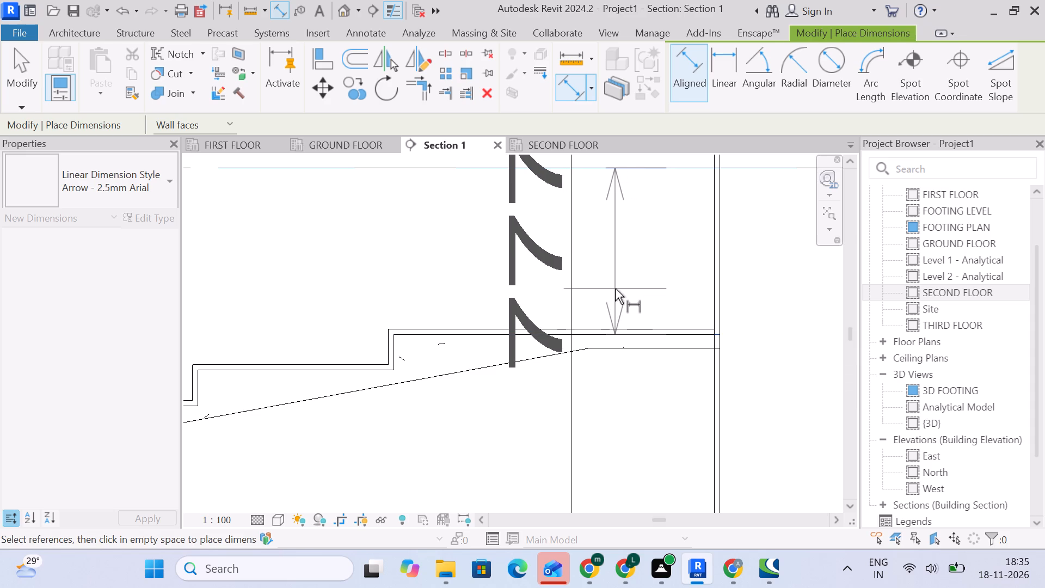
pyautogui.scroll(-4, 615, 288)
pyautogui.click(628, 287)
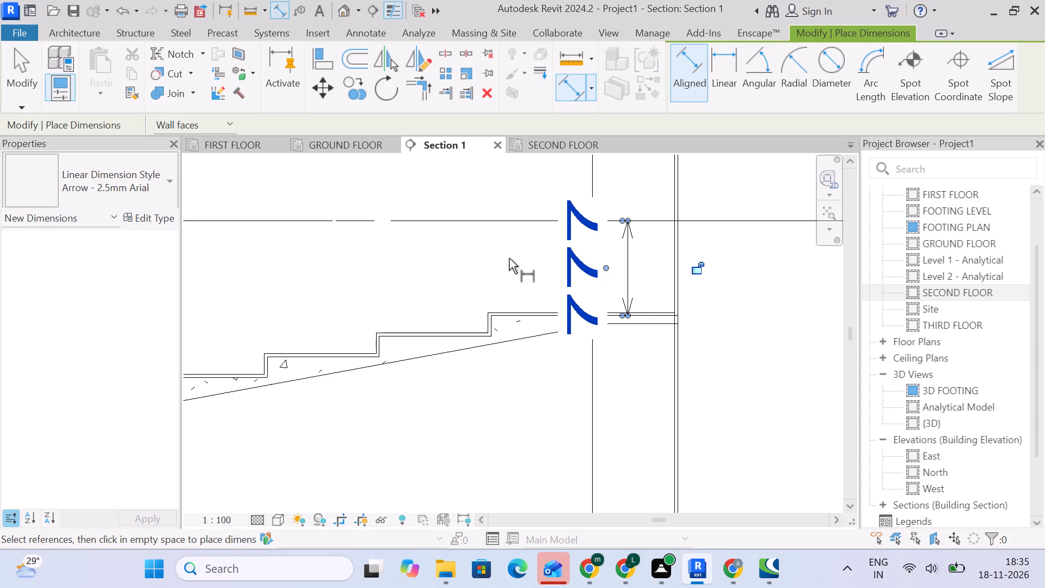
pyautogui.click(789, 335)
pyautogui.scroll(-9, 790, 330)
pyautogui.moveTo(782, 324); pyautogui.dragTo(654, 324, button='middle')
pyautogui.scroll(-6, 656, 324)
pyautogui.moveTo(722, 359); pyautogui.dragTo(716, 288, button='middle')
pyautogui.click(27, 81)
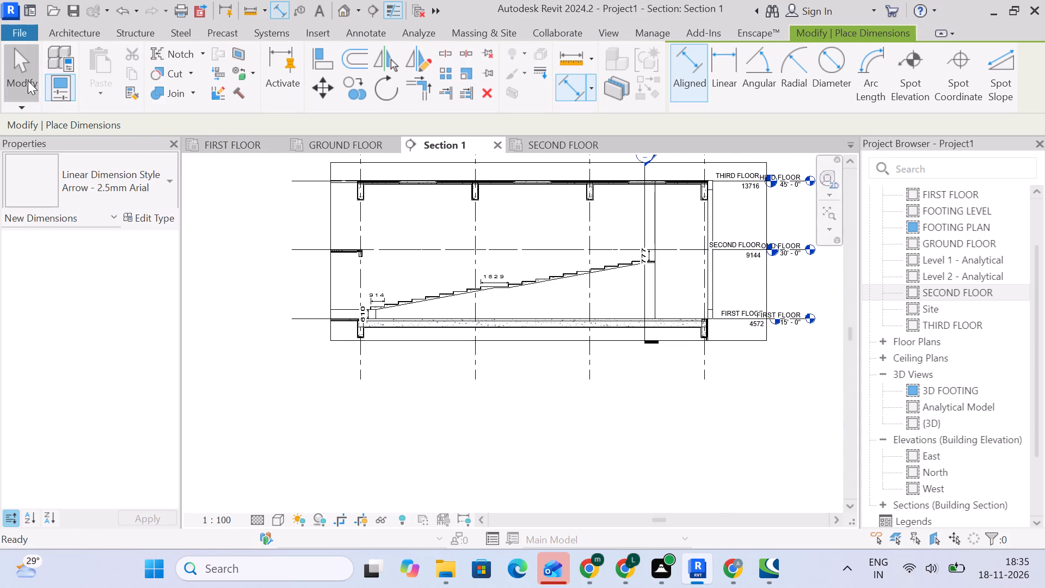
pyautogui.scroll(5, 569, 298)
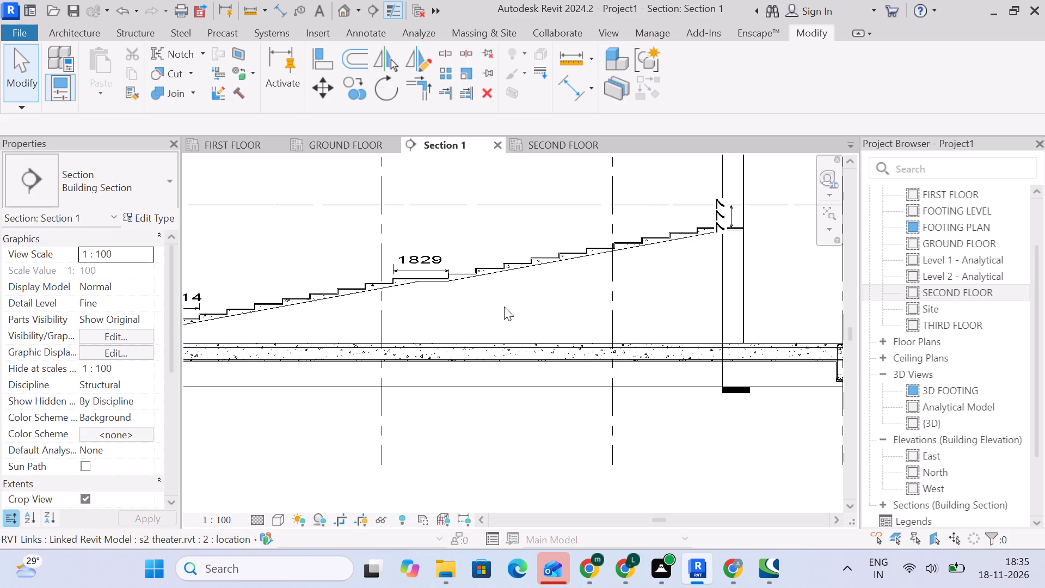
# Return to the SECOND FLOOR plan and examine the flight's tread lines around grid E and its column near grid 3.
pyautogui.click(577, 146)
pyautogui.scroll(5, 603, 267)
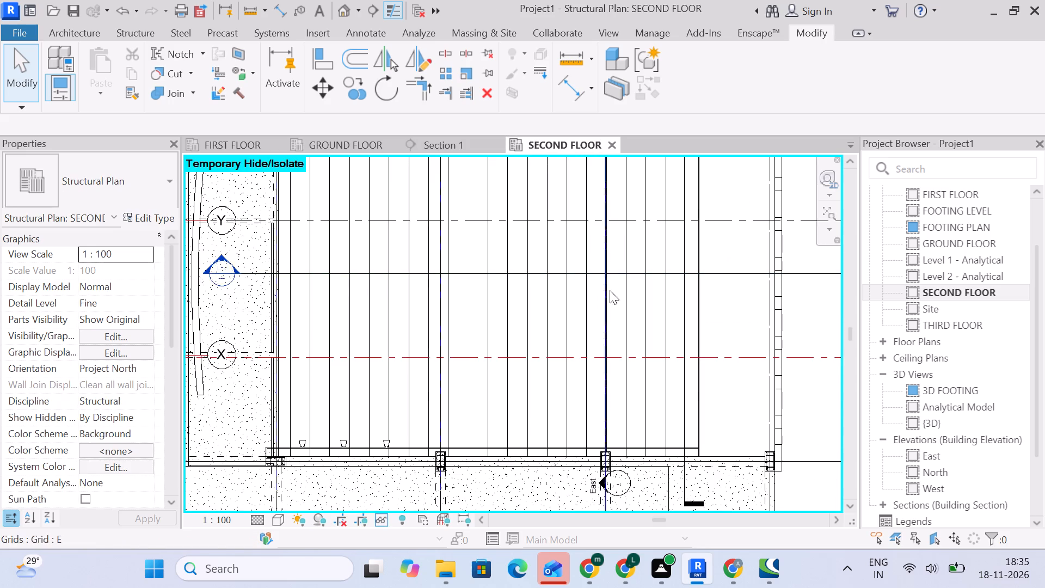
pyautogui.scroll(17, 611, 290)
pyautogui.scroll(-6, 677, 301)
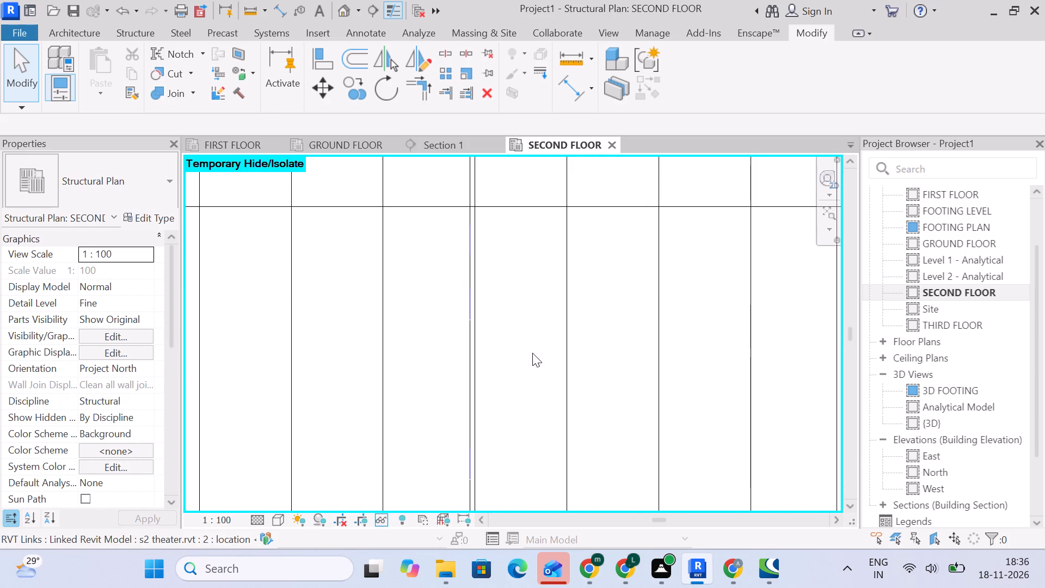
pyautogui.click(468, 351)
pyautogui.scroll(-8, 495, 349)
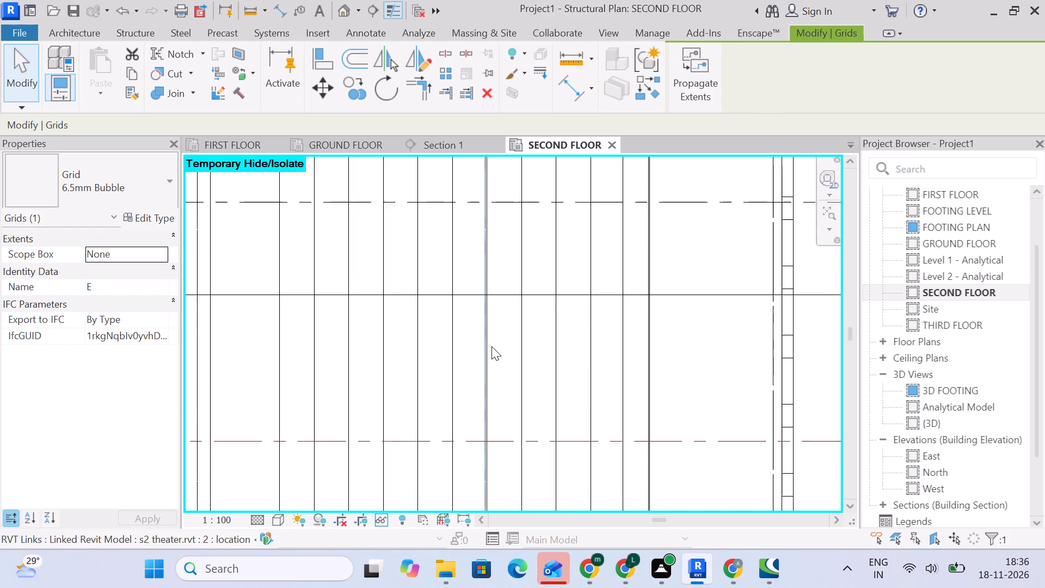
pyautogui.scroll(-7, 491, 346)
pyautogui.click(674, 258)
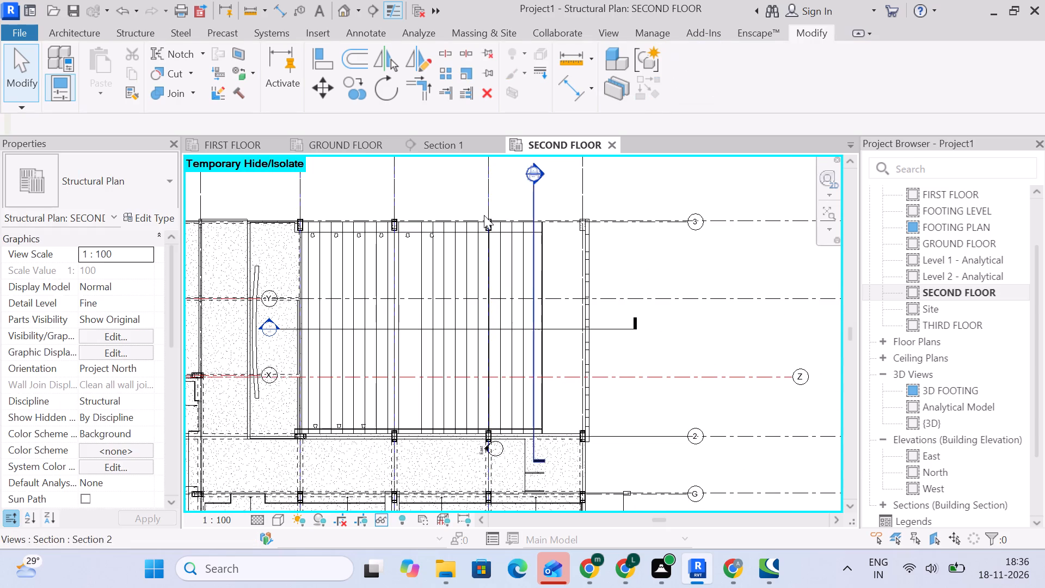
pyautogui.scroll(6, 468, 211)
pyautogui.scroll(-1, 506, 235)
pyautogui.scroll(11, 508, 237)
pyautogui.scroll(5, 510, 319)
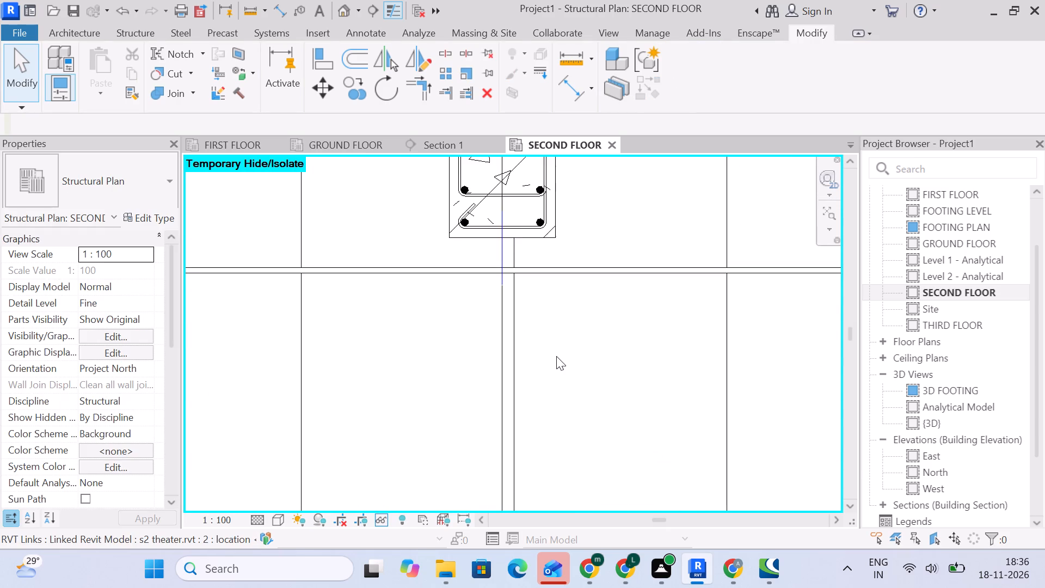
pyautogui.scroll(-5, 556, 356)
pyautogui.moveTo(556, 357); pyautogui.dragTo(456, 275, button='middle')
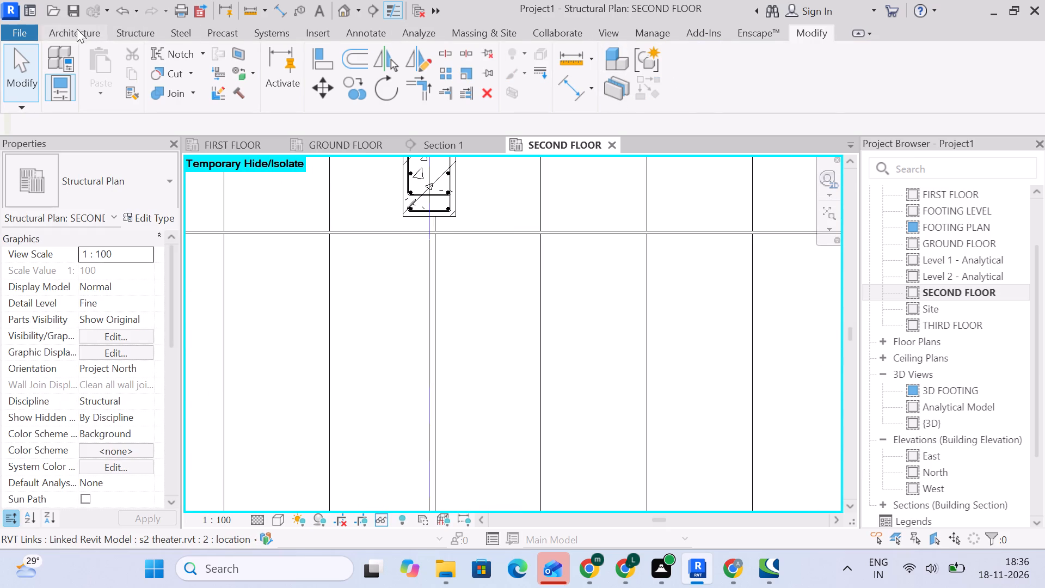
# Start a new stair with a sketched run and draw its lower boundary along the grid 2 beam centreline, from the corner column past the last tread.
pyautogui.click(54, 34)
pyautogui.click(368, 93)
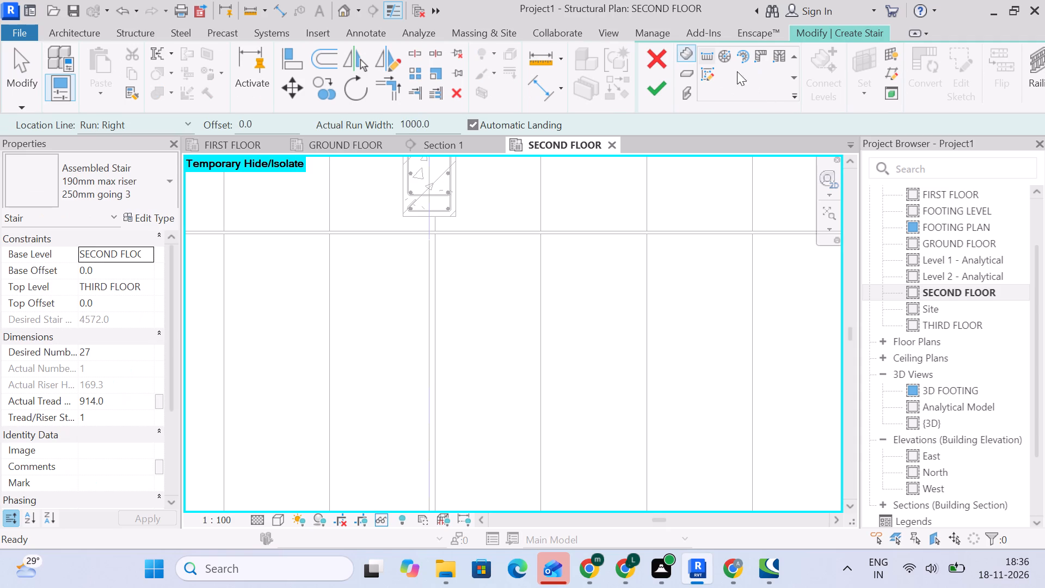
pyautogui.click(712, 76)
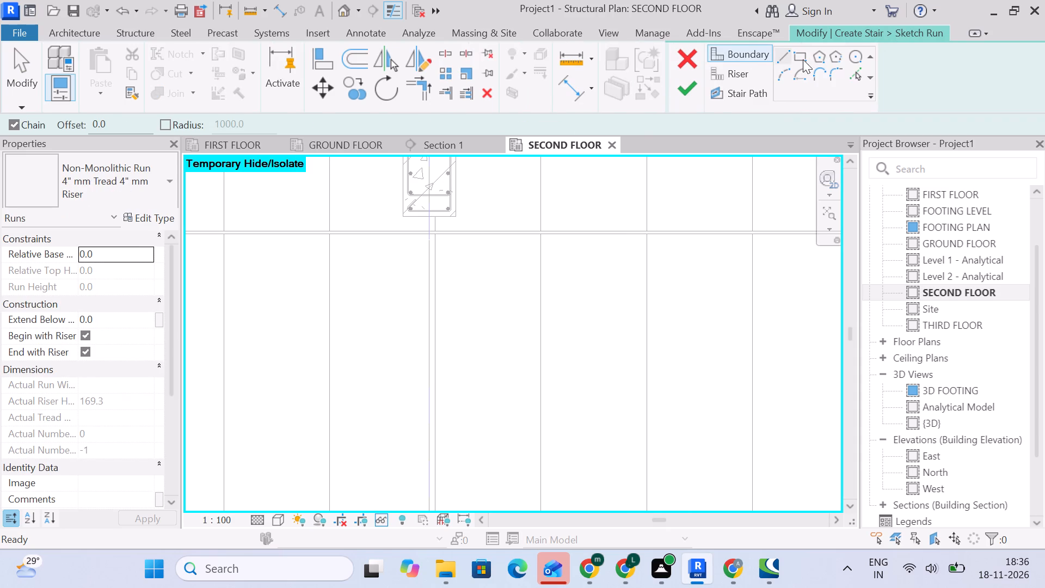
pyautogui.click(784, 59)
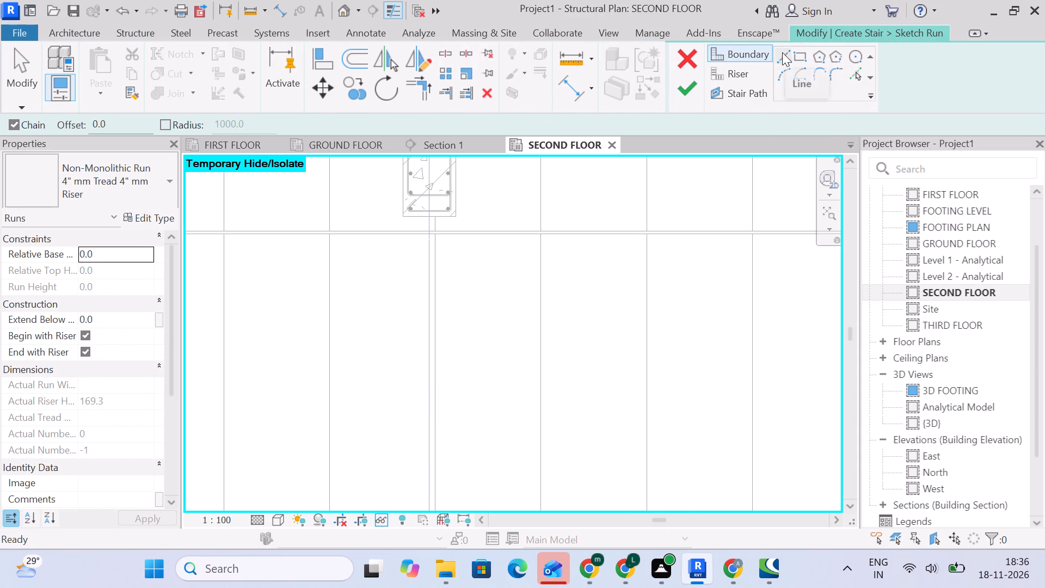
pyautogui.click(782, 52)
pyautogui.scroll(-12, 463, 295)
pyautogui.scroll(2, 517, 301)
pyautogui.scroll(8, 565, 278)
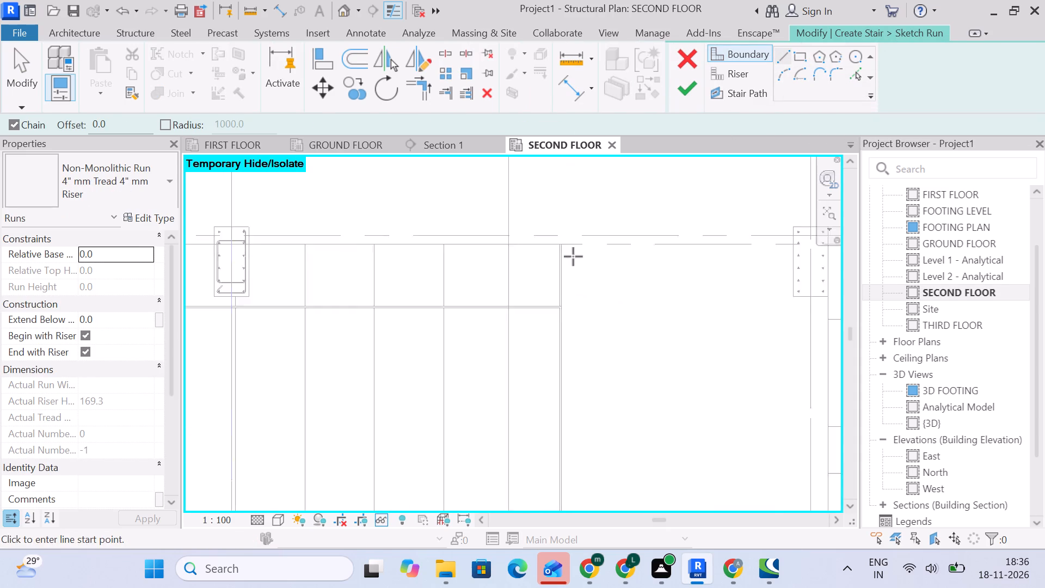
pyautogui.scroll(7, 573, 256)
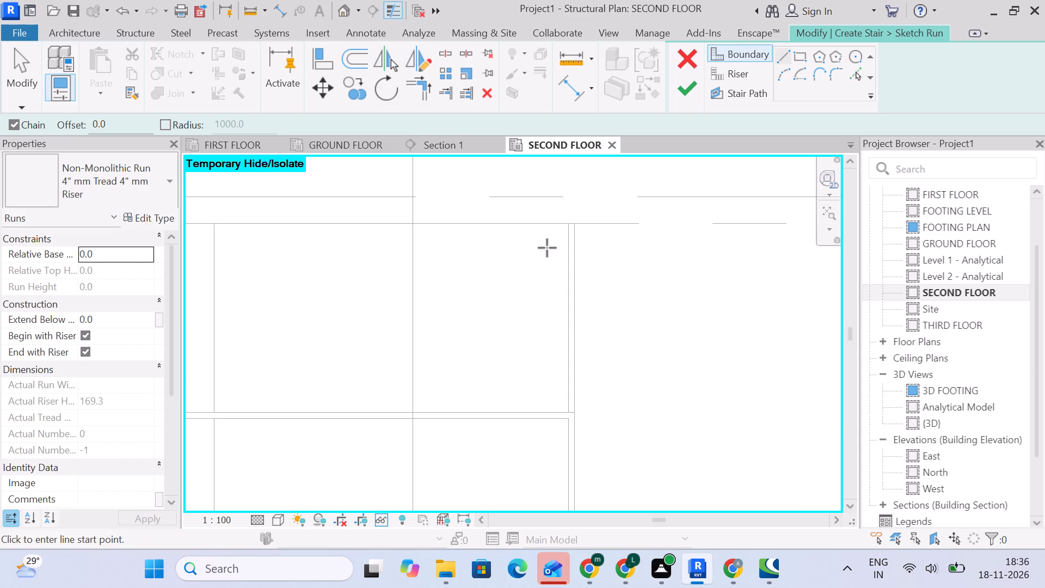
pyautogui.scroll(-12, 516, 265)
pyautogui.moveTo(511, 289); pyautogui.dragTo(599, 240, button='middle')
pyautogui.scroll(-11, 478, 249)
pyautogui.moveTo(518, 351); pyautogui.dragTo(538, 253, button='middle')
pyautogui.scroll(5, 388, 354)
pyautogui.scroll(12, 299, 278)
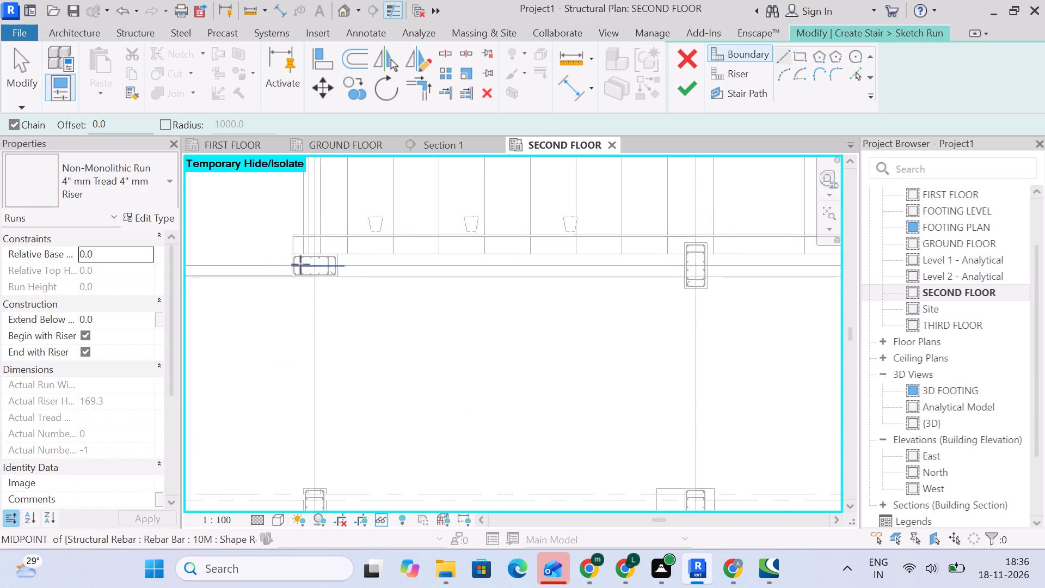
pyautogui.moveTo(311, 262); pyautogui.dragTo(331, 355, button='middle')
pyautogui.scroll(6, 359, 352)
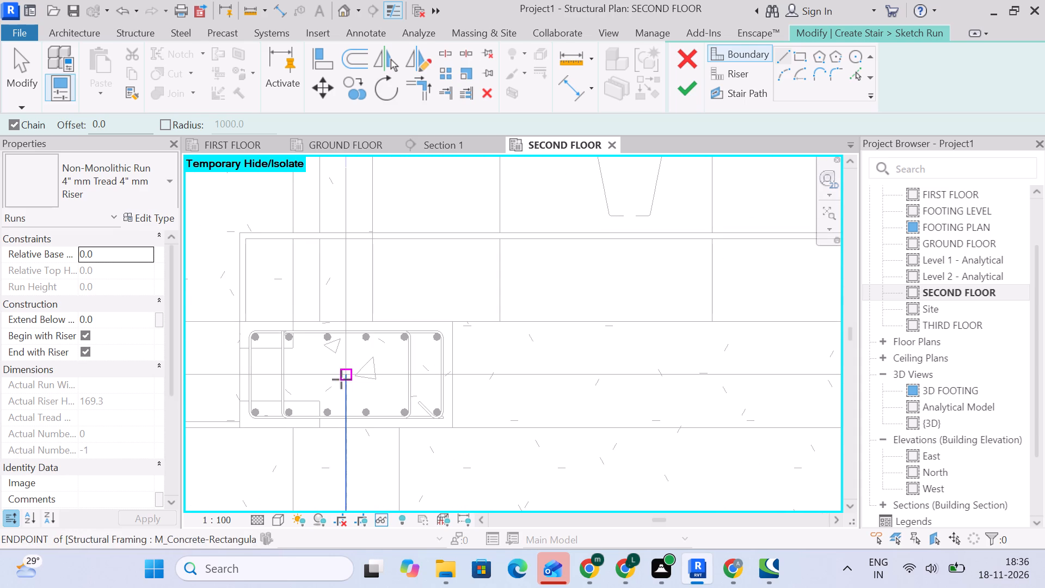
pyautogui.click(341, 377)
pyautogui.scroll(-6, 643, 343)
pyautogui.moveTo(699, 358); pyautogui.dragTo(347, 308, button='middle')
pyautogui.scroll(-3, 688, 309)
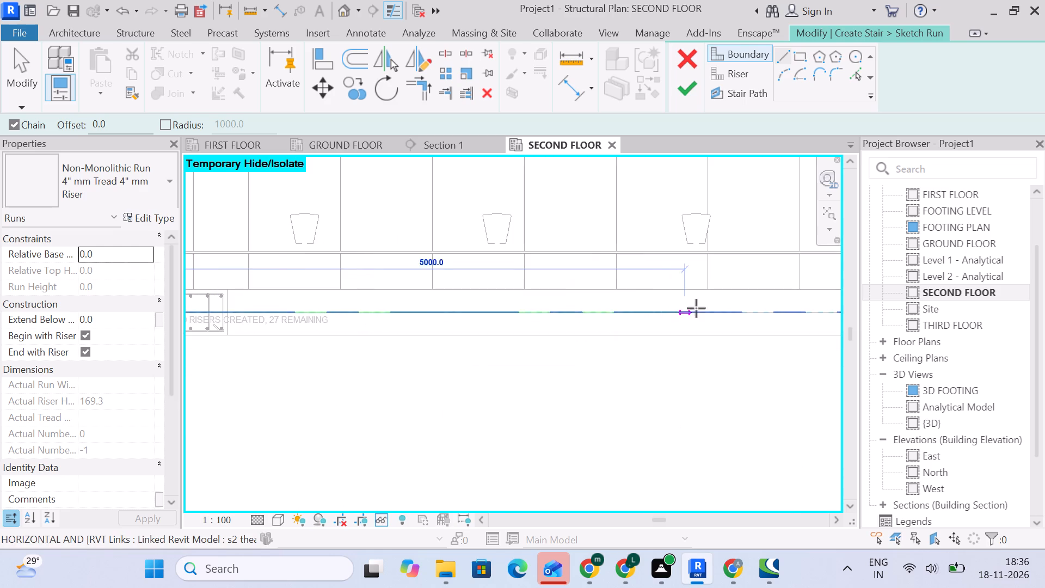
pyautogui.scroll(-3, 696, 308)
pyautogui.moveTo(711, 309); pyautogui.dragTo(205, 309, button='middle')
pyautogui.moveTo(737, 321); pyautogui.dragTo(296, 321, button='middle')
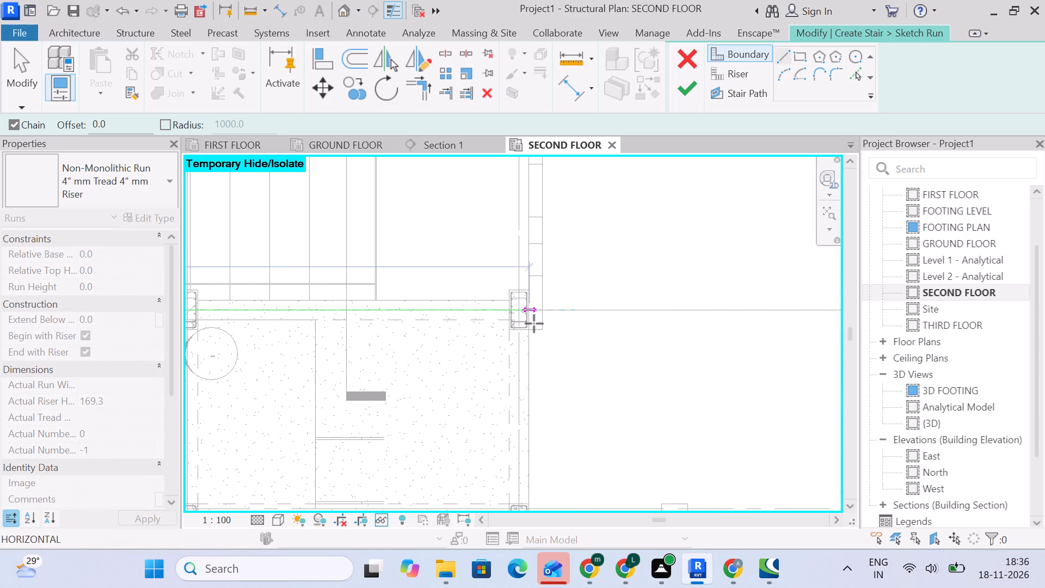
pyautogui.scroll(15, 395, 310)
pyautogui.moveTo(363, 313); pyautogui.dragTo(468, 309, button='middle')
pyautogui.click(508, 304)
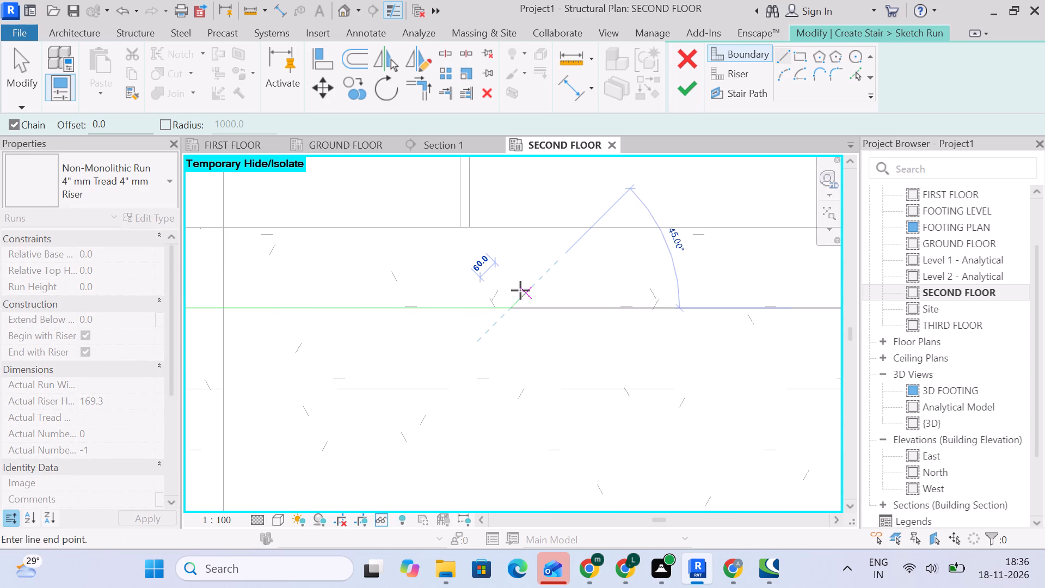
pyautogui.press('Escape')
# Draw the run's upper boundary along the flight's upper edge, from the beam endpoint in the corner column to just beyond the last tread.
pyautogui.scroll(-19, 508, 291)
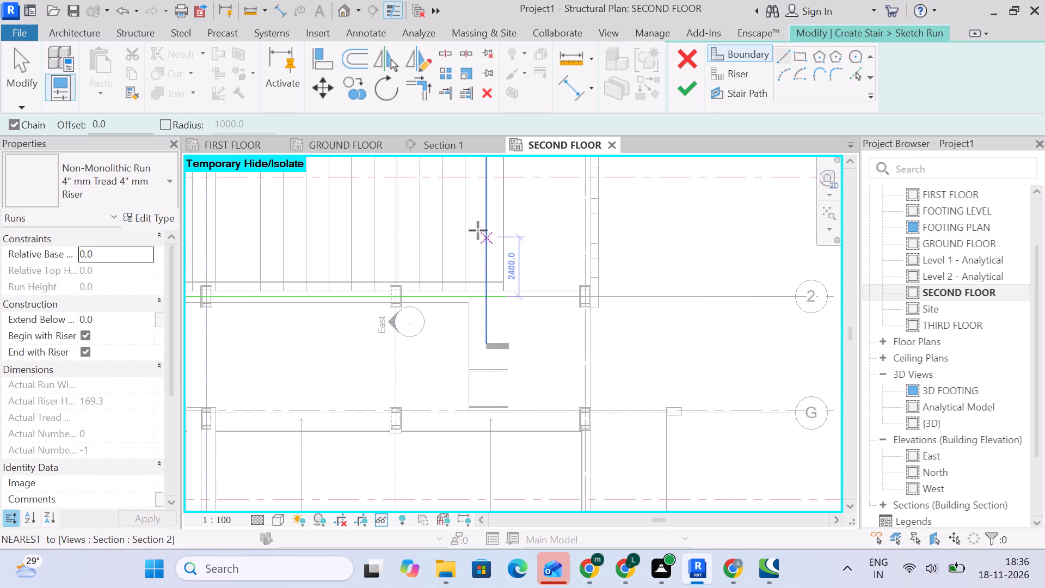
pyautogui.scroll(-5, 477, 229)
pyautogui.moveTo(477, 229); pyautogui.dragTo(654, 459, button='middle')
pyautogui.scroll(14, 436, 289)
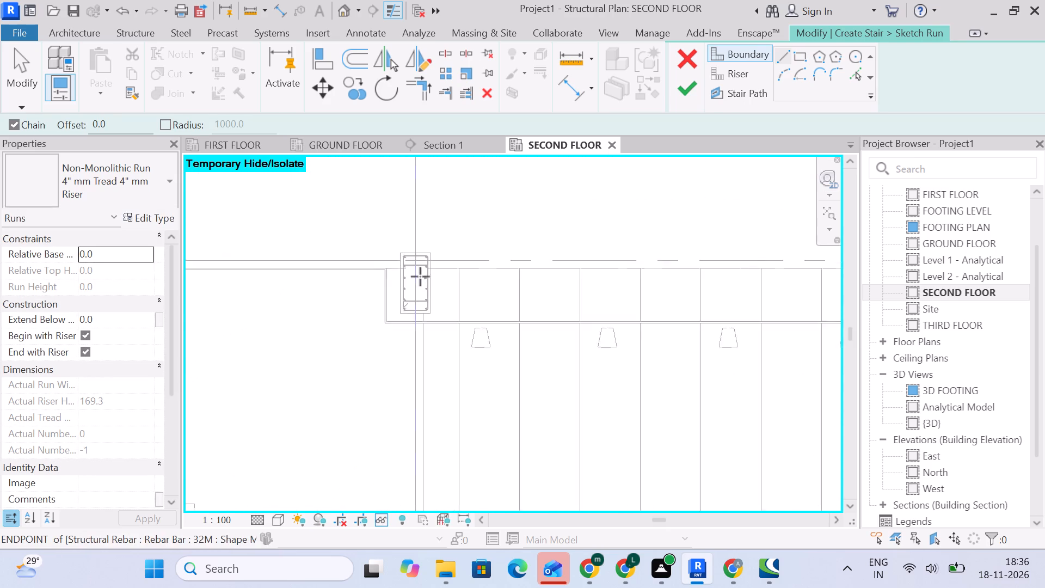
pyautogui.scroll(8, 420, 277)
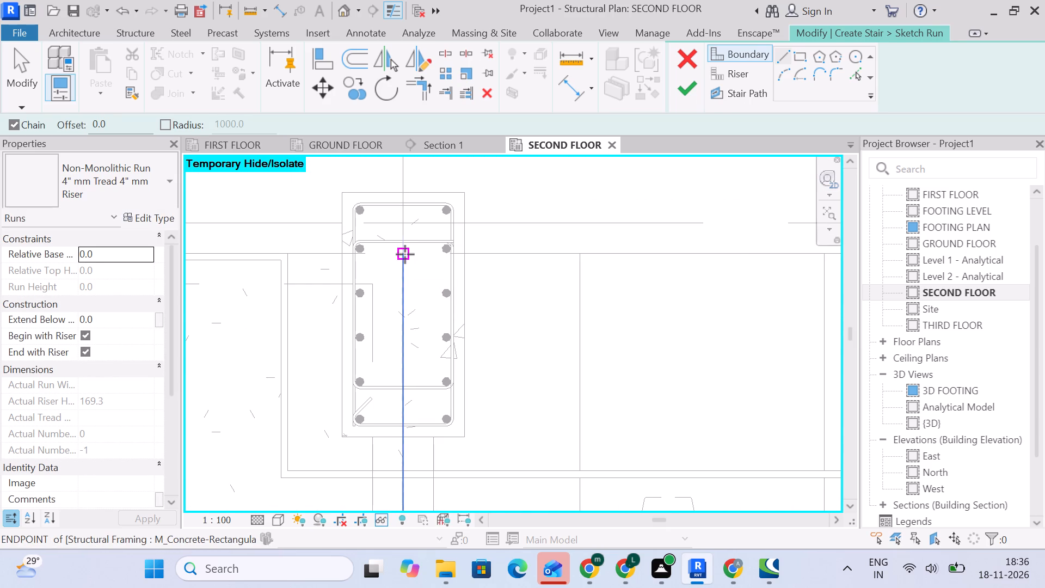
pyautogui.click(405, 254)
pyautogui.scroll(-6, 654, 238)
pyautogui.moveTo(674, 252); pyautogui.dragTo(277, 252, button='middle')
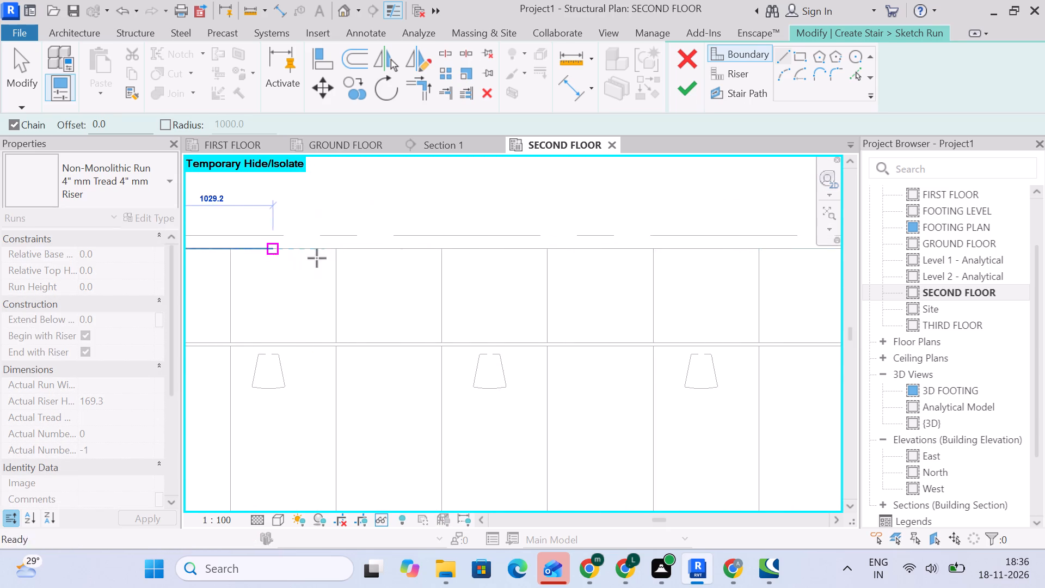
pyautogui.scroll(-5, 757, 231)
pyautogui.moveTo(746, 240); pyautogui.dragTo(255, 241, button='middle')
pyautogui.moveTo(720, 242); pyautogui.dragTo(248, 210, button='middle')
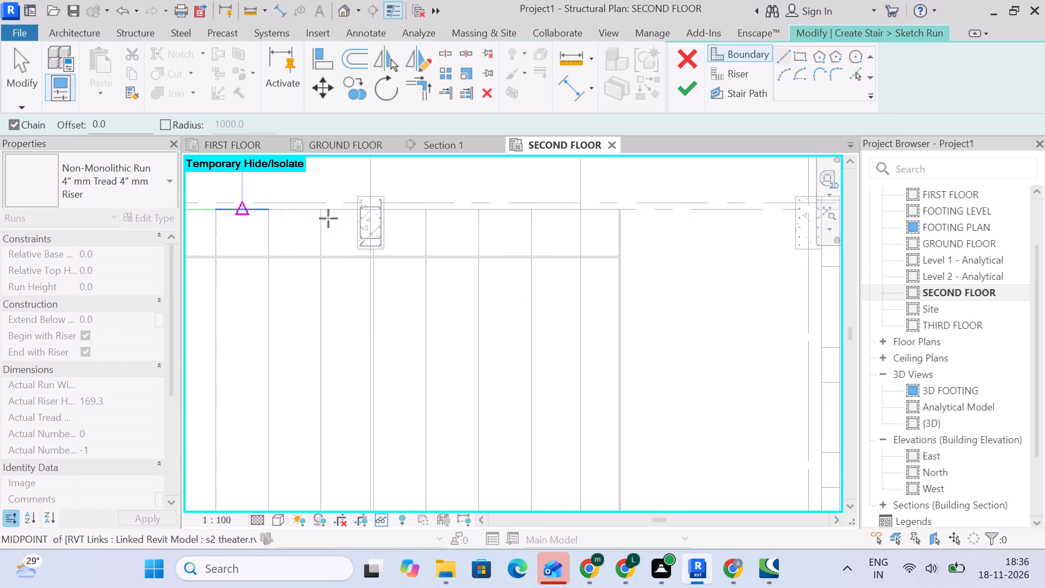
pyautogui.moveTo(636, 226); pyautogui.dragTo(525, 215, button='middle')
pyautogui.scroll(5, 520, 210)
pyautogui.click(521, 196)
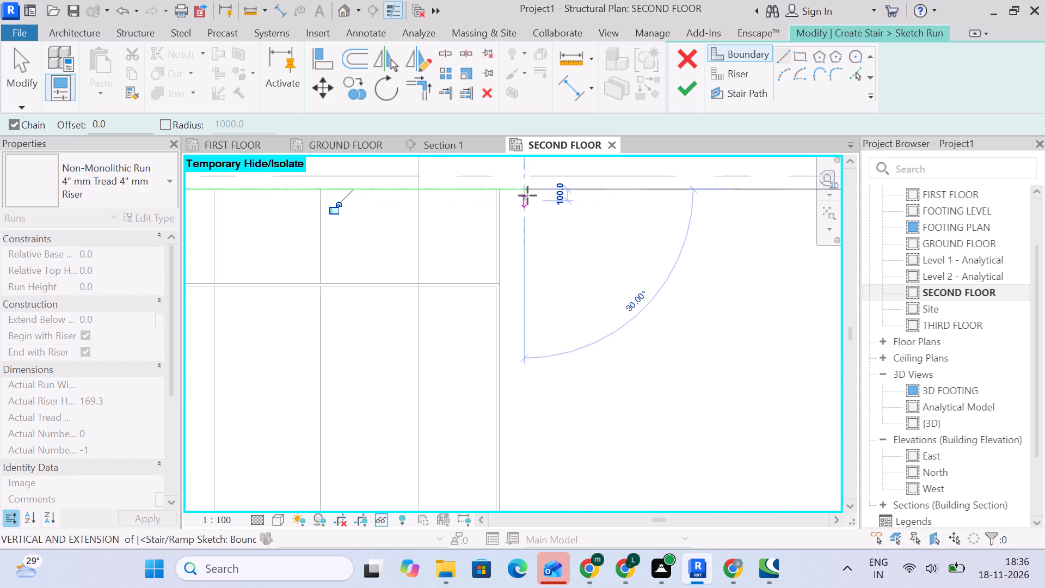
pyautogui.press('Escape')
# Add a riser by picking the linked flight's second tread line inward from the corner columns.
pyautogui.click(747, 68)
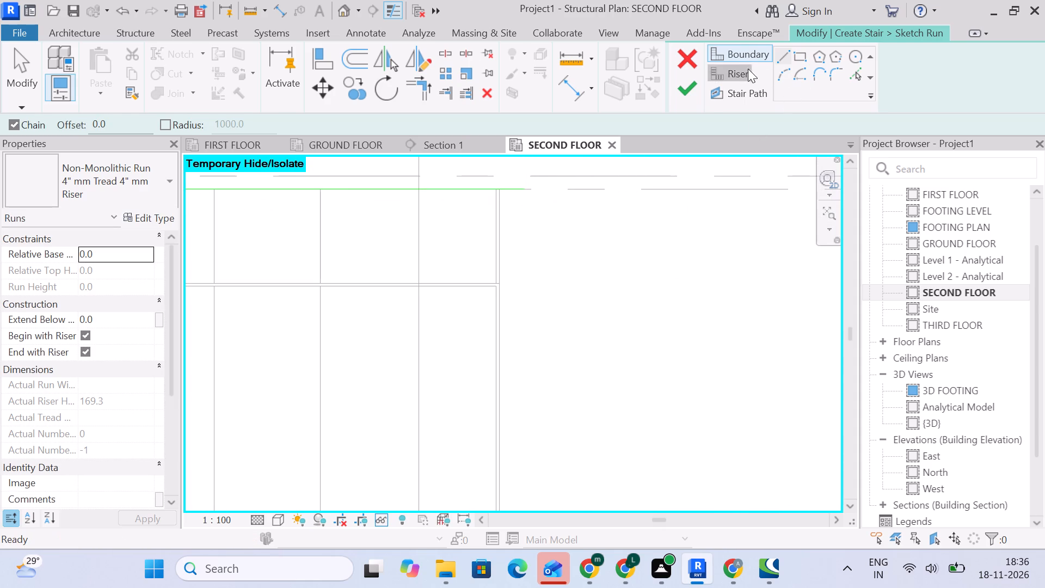
pyautogui.click(855, 76)
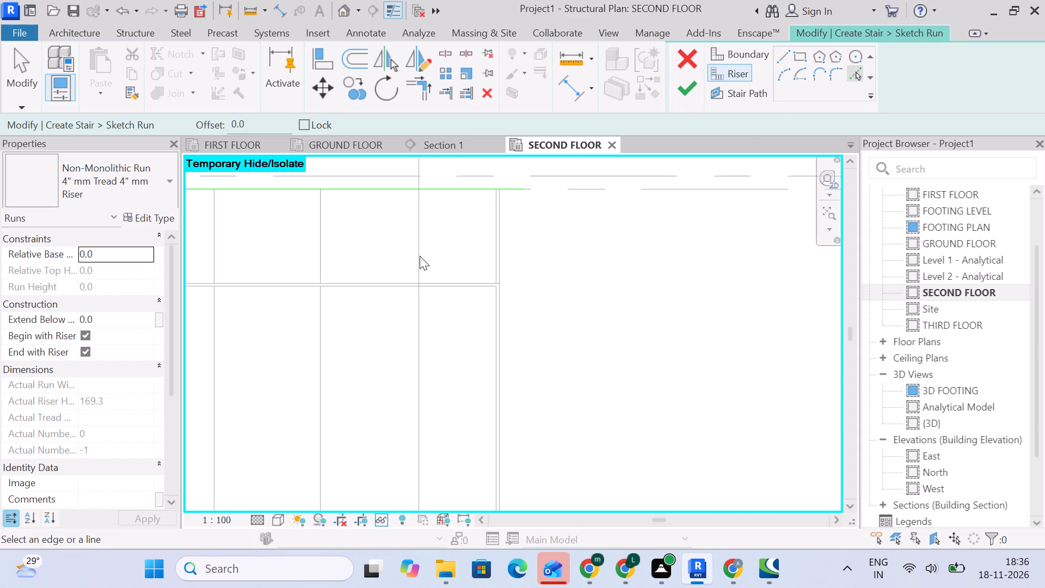
pyautogui.scroll(-5, 432, 238)
pyautogui.moveTo(465, 246); pyautogui.dragTo(598, 253, button='middle')
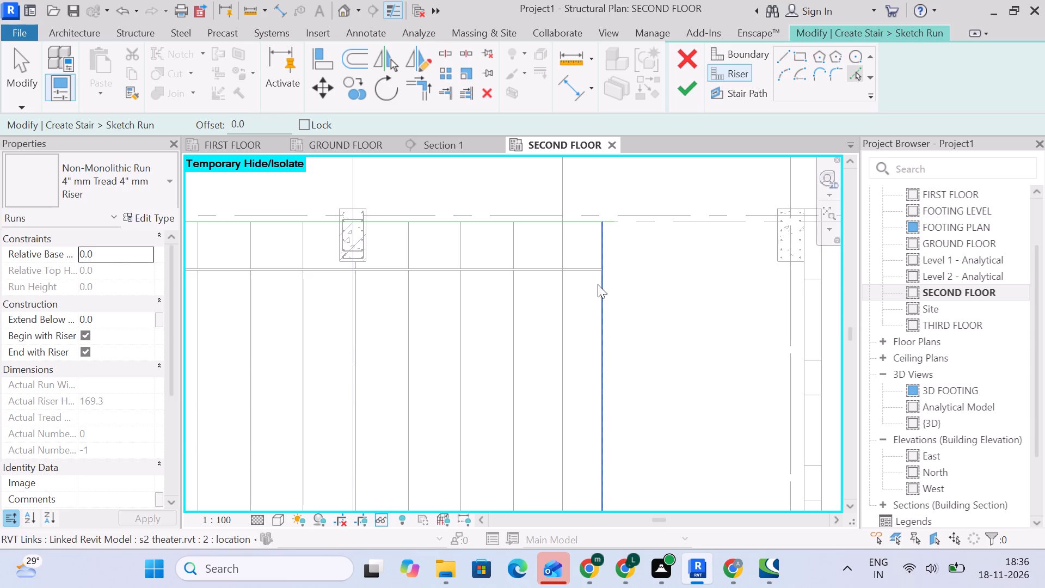
pyautogui.scroll(-6, 594, 284)
pyautogui.scroll(-5, 405, 304)
pyautogui.moveTo(405, 317); pyautogui.dragTo(648, 232, button='middle')
pyautogui.scroll(10, 530, 249)
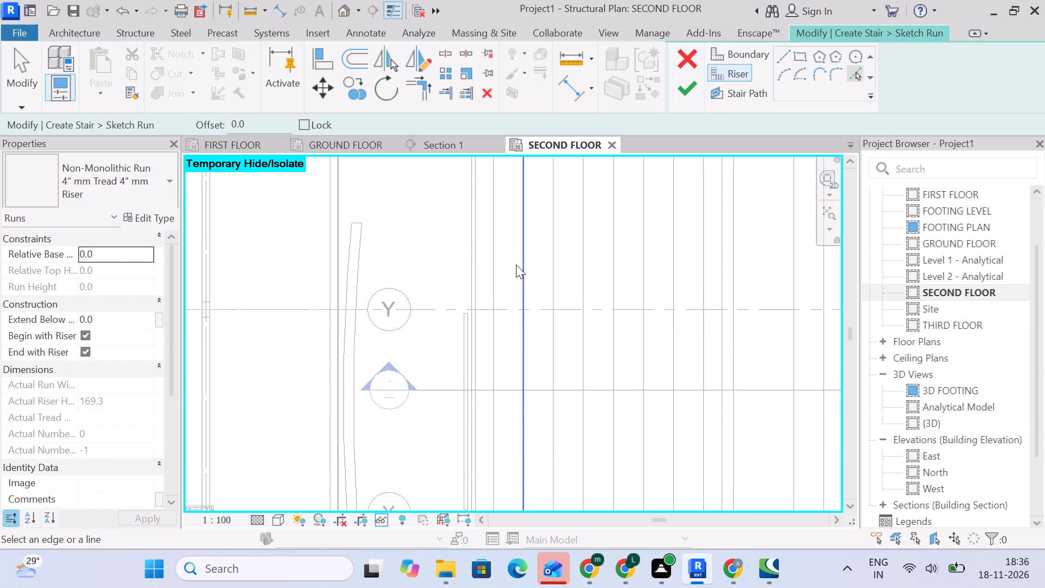
pyautogui.click(531, 278)
pyautogui.scroll(-5, 658, 259)
pyautogui.moveTo(655, 260); pyautogui.dragTo(531, 243, button='middle')
pyautogui.scroll(-5, 530, 235)
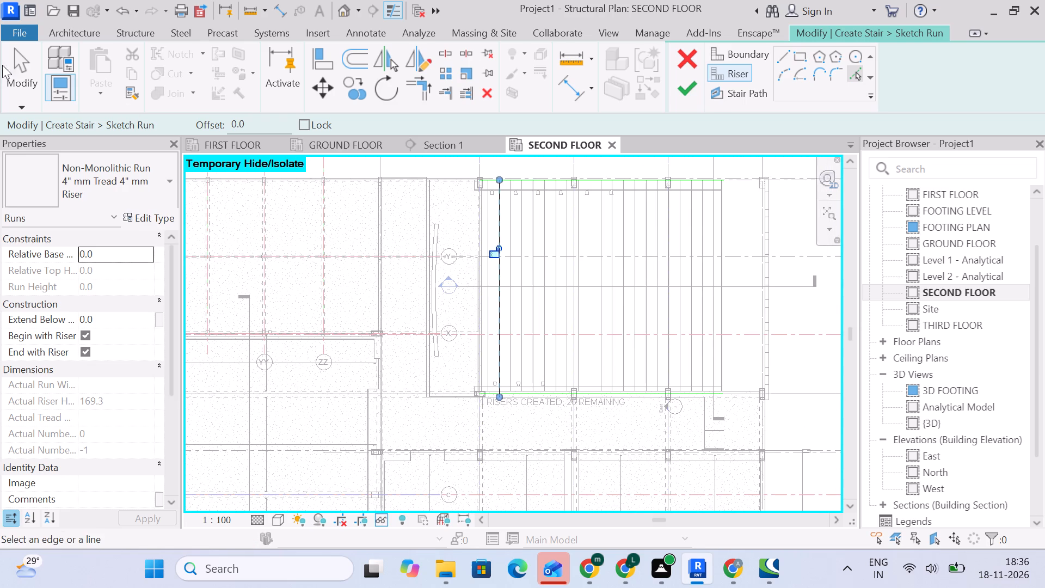
# Trim the overhanging lower end of the picked riser back to the run's lower boundary line.
pyautogui.click(9, 66)
pyautogui.scroll(5, 472, 197)
pyautogui.scroll(5, 536, 178)
pyautogui.moveTo(513, 268); pyautogui.dragTo(503, 294, button='middle')
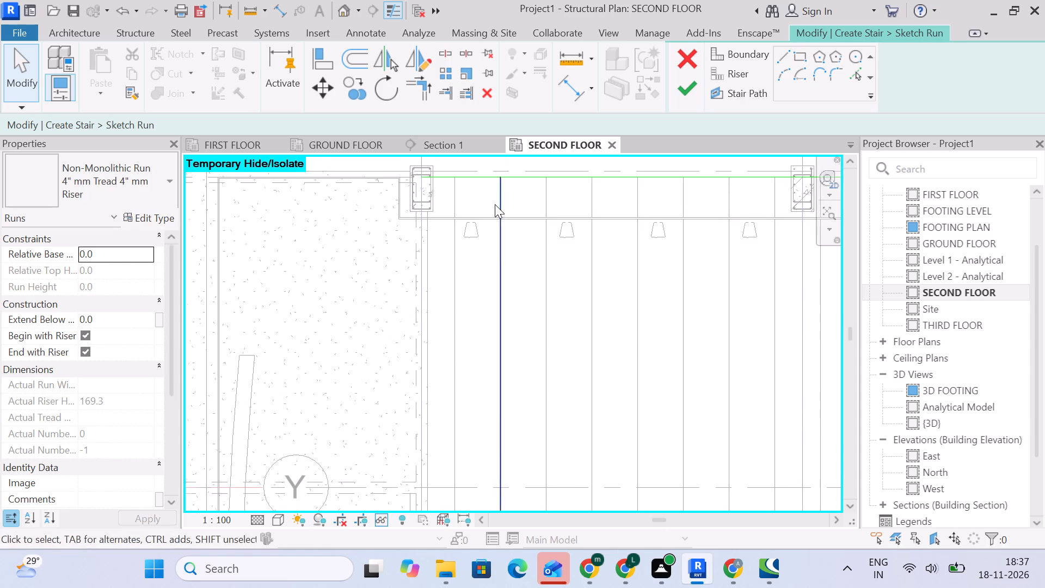
pyautogui.scroll(5, 495, 204)
pyautogui.moveTo(505, 158); pyautogui.dragTo(496, 246, button='middle')
pyautogui.scroll(10, 496, 246)
pyautogui.scroll(-11, 497, 241)
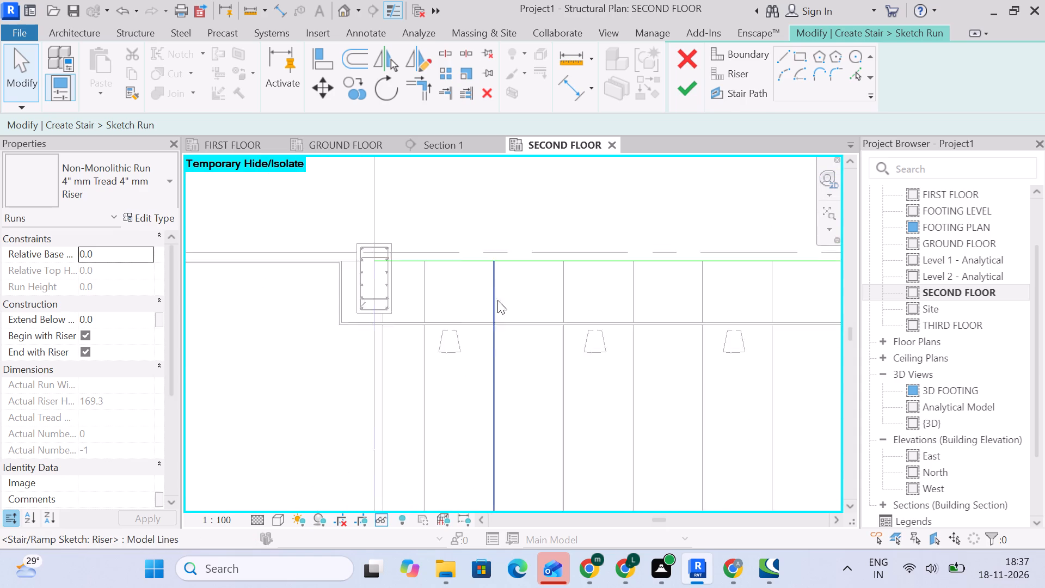
pyautogui.scroll(-19, 497, 300)
pyautogui.moveTo(518, 318); pyautogui.dragTo(536, 252, button='middle')
pyautogui.scroll(11, 530, 354)
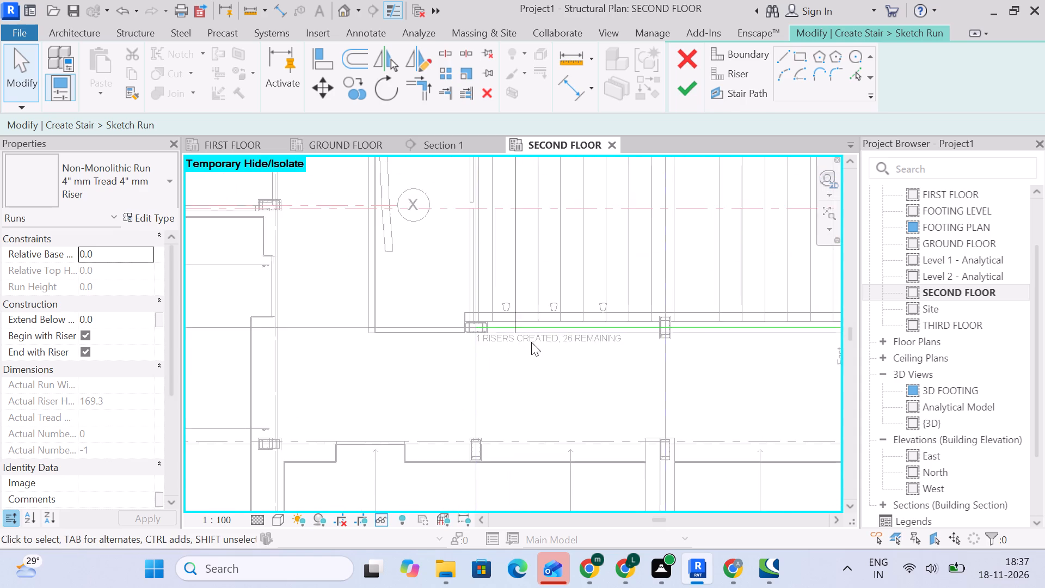
pyautogui.scroll(13, 531, 342)
pyautogui.scroll(3, 532, 283)
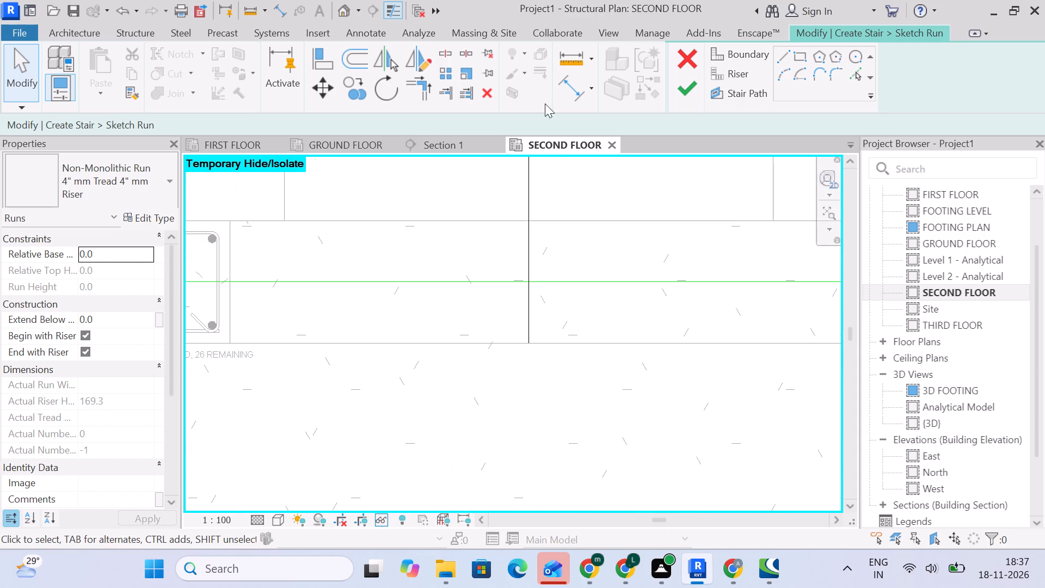
pyautogui.click(465, 97)
pyautogui.click(567, 279)
pyautogui.moveTo(520, 253); pyautogui.dragTo(527, 253)
pyautogui.click(573, 278)
pyautogui.click(524, 254)
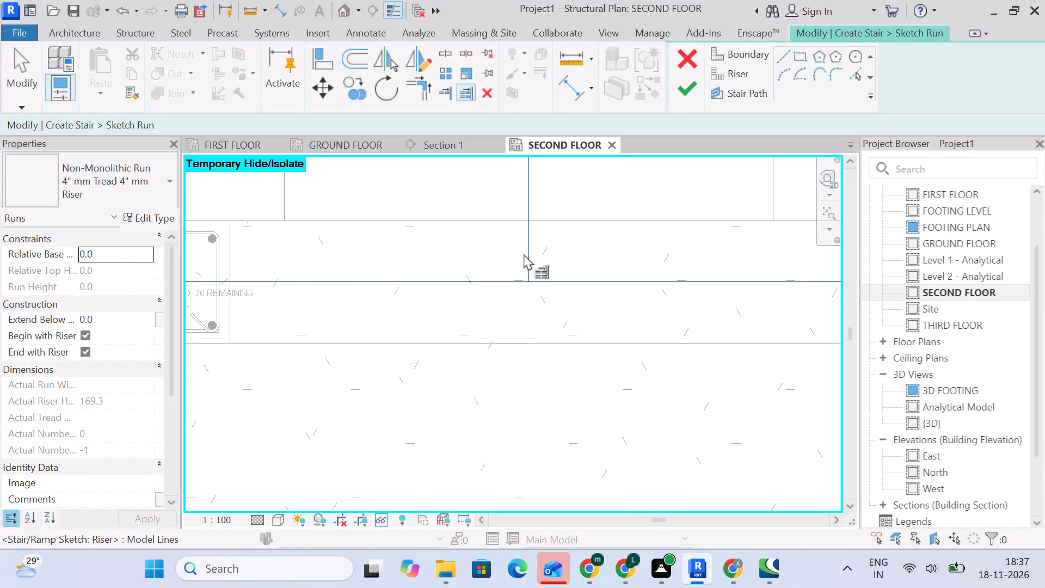
pyautogui.scroll(-7, 580, 297)
pyautogui.click(38, 63)
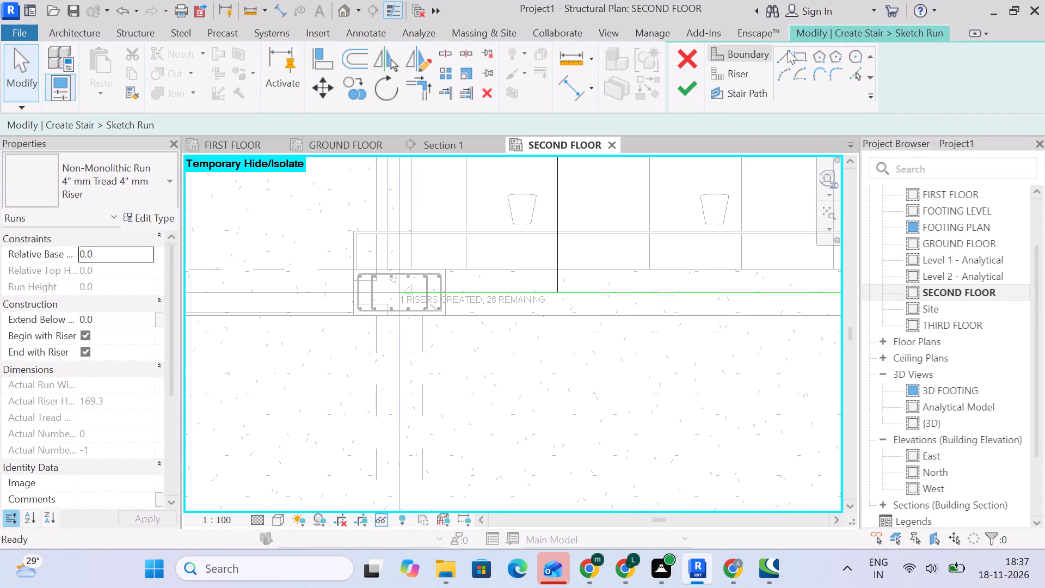
# Set the riser pick offset to 914 mm and add two successive risers from the trimmed riser toward the X and Y grid bubbles.
pyautogui.click(741, 78)
pyautogui.click(859, 72)
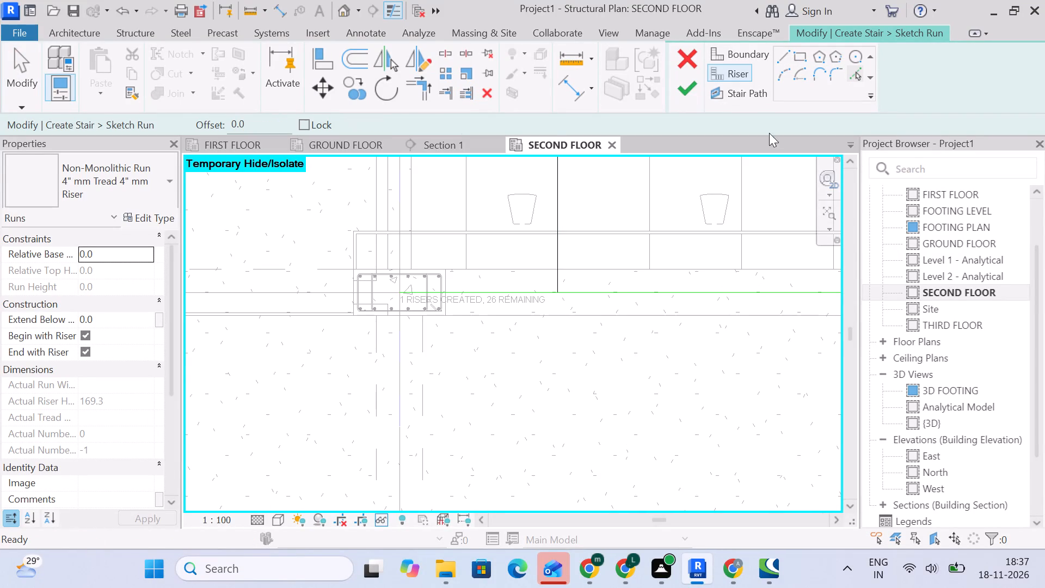
pyautogui.scroll(2, 556, 265)
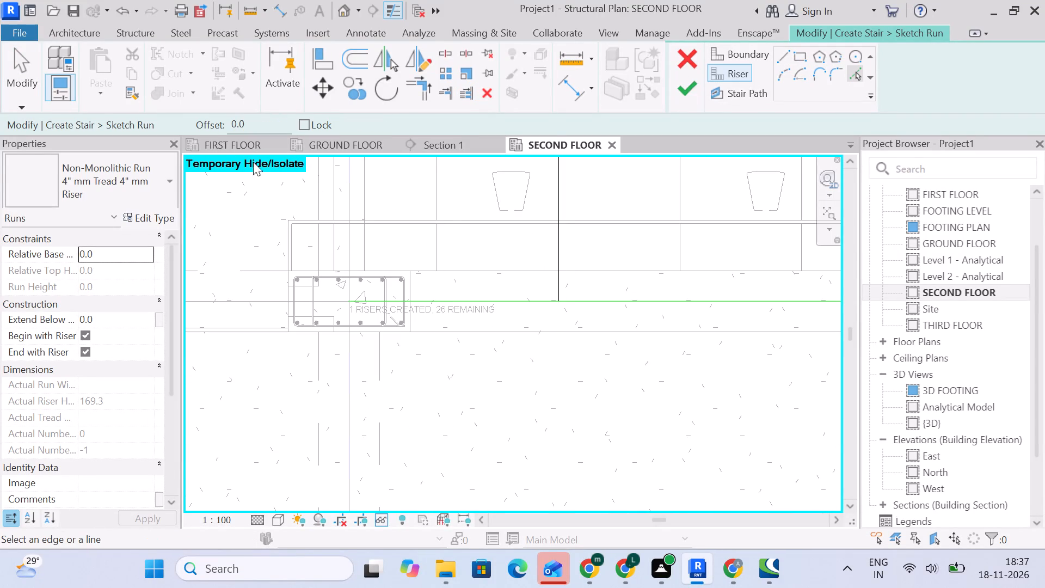
pyautogui.moveTo(250, 118); pyautogui.dragTo(193, 117)
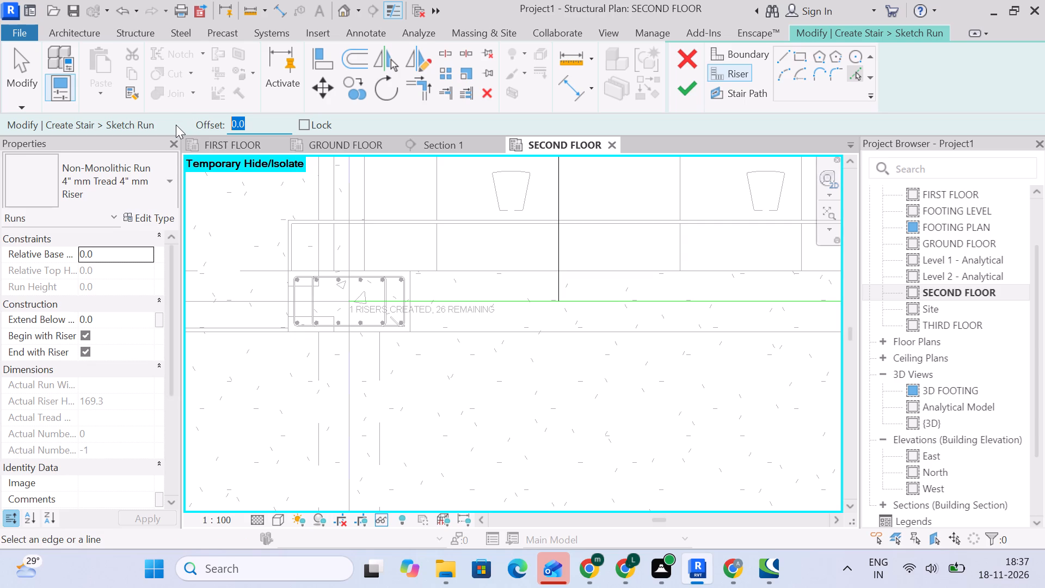
pyautogui.write('91')
pyautogui.press('4')
pyautogui.press('Return')
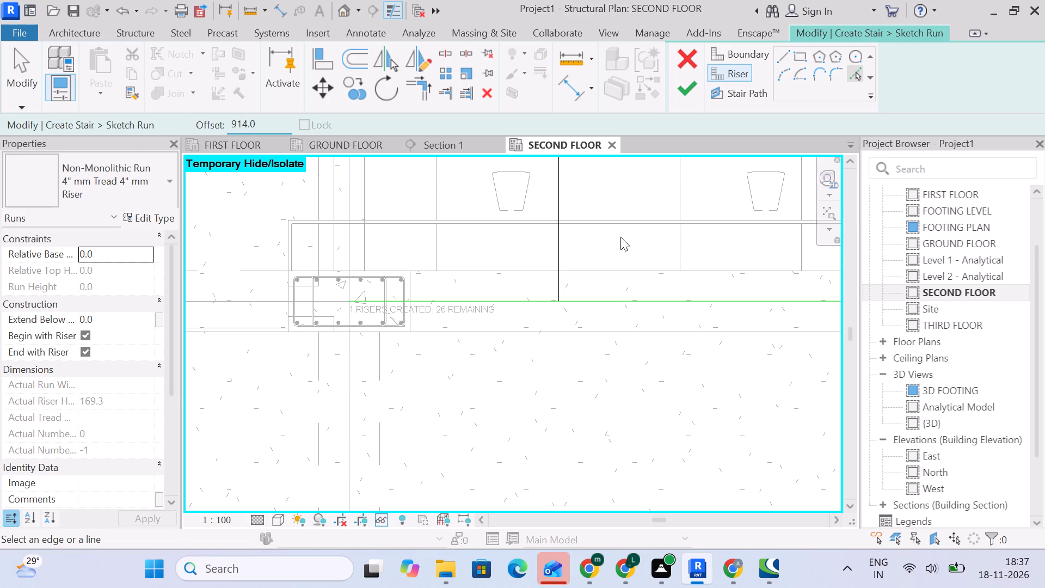
pyautogui.moveTo(557, 243); pyautogui.dragTo(536, 374, button='middle')
pyautogui.click(534, 359)
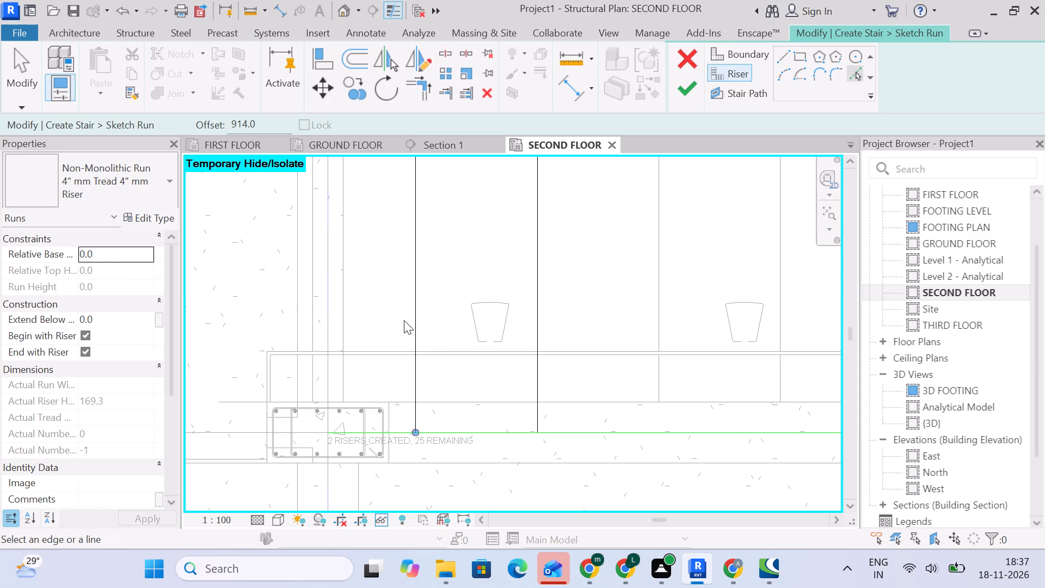
pyautogui.click(414, 320)
pyautogui.scroll(5, 277, 305)
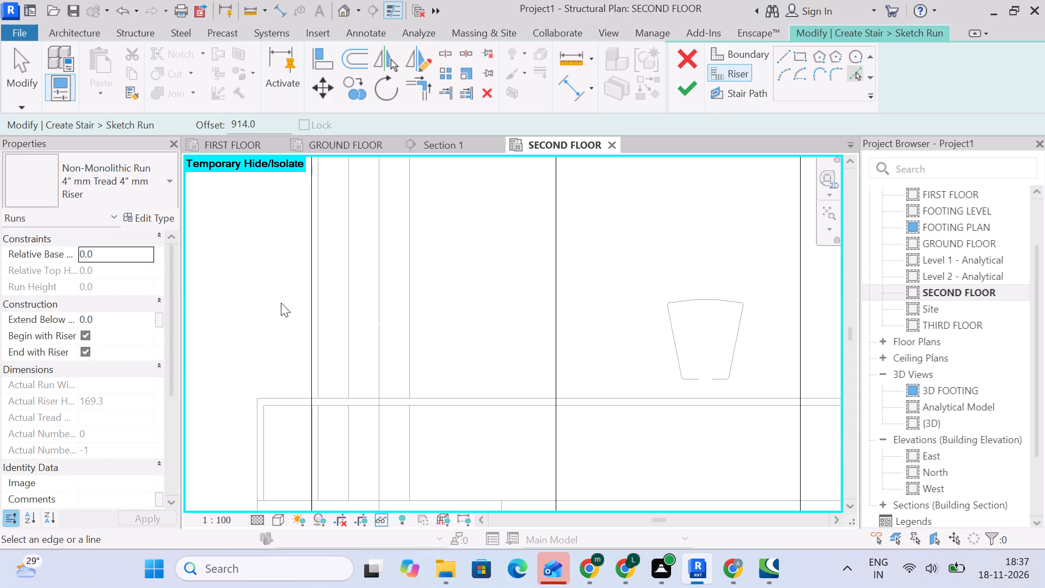
# Add seven more risers at the 914 mm offset, each from the previous one, to just past the first intermediate column, undoing the extra riser.
pyautogui.scroll(-9, 296, 303)
pyautogui.scroll(2, 454, 304)
pyautogui.click(452, 297)
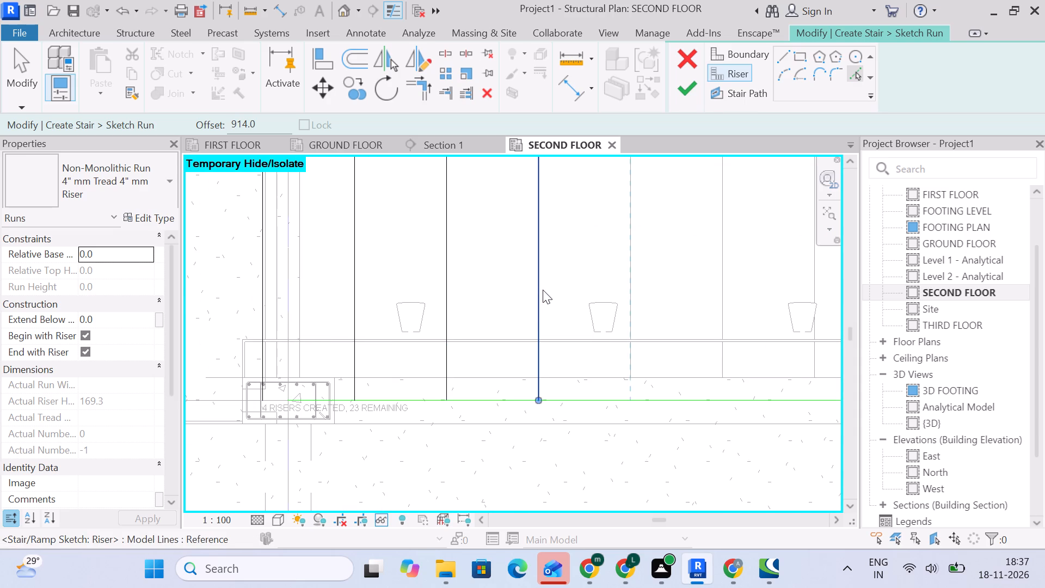
pyautogui.click(543, 290)
pyautogui.click(636, 280)
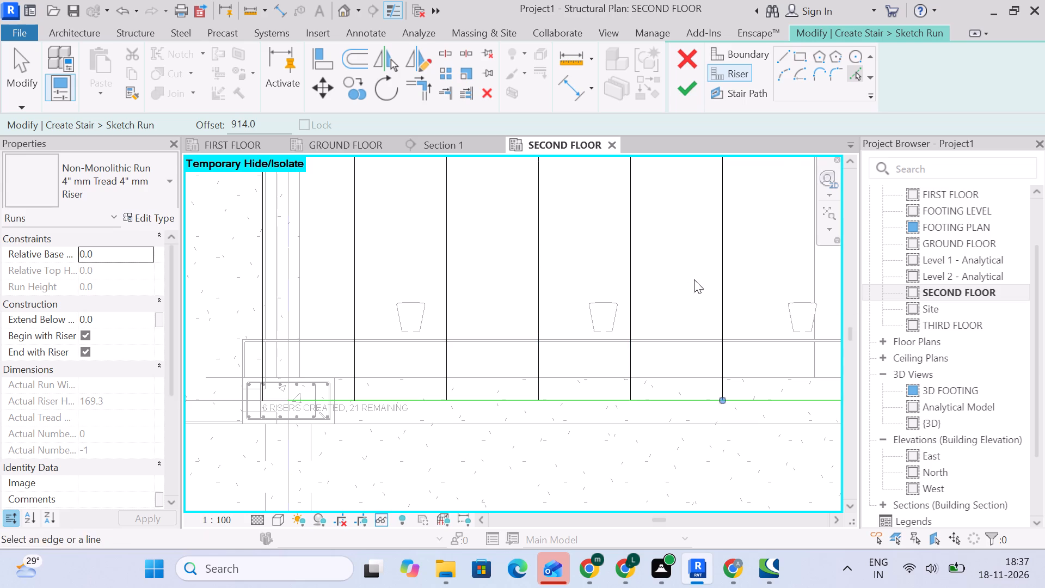
pyautogui.moveTo(685, 281); pyautogui.dragTo(361, 315, button='middle')
pyautogui.click(403, 305)
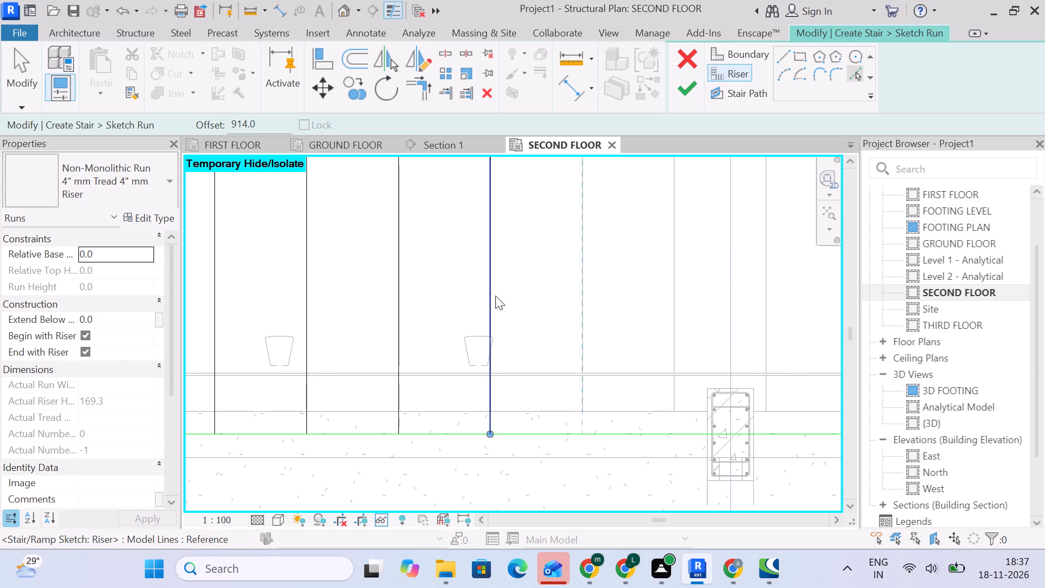
pyautogui.click(495, 296)
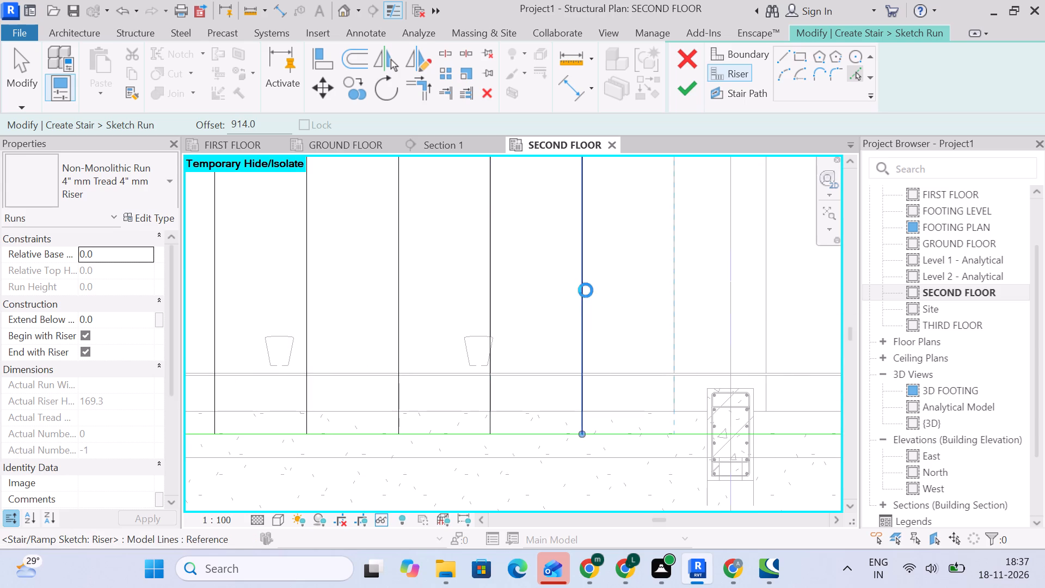
pyautogui.click(586, 290)
pyautogui.moveTo(631, 287); pyautogui.dragTo(359, 290, button='middle')
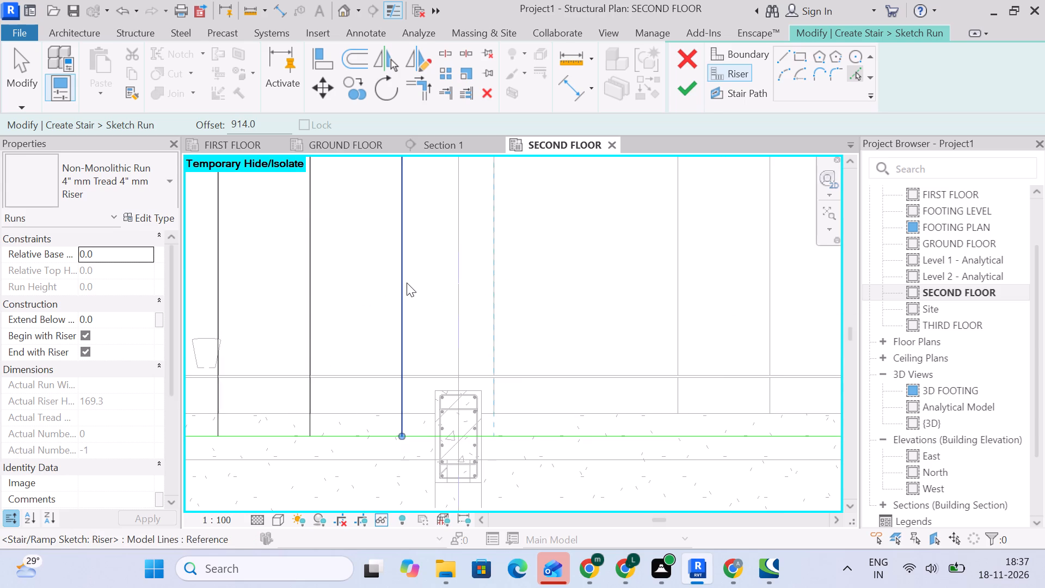
pyautogui.click(407, 283)
pyautogui.click(497, 277)
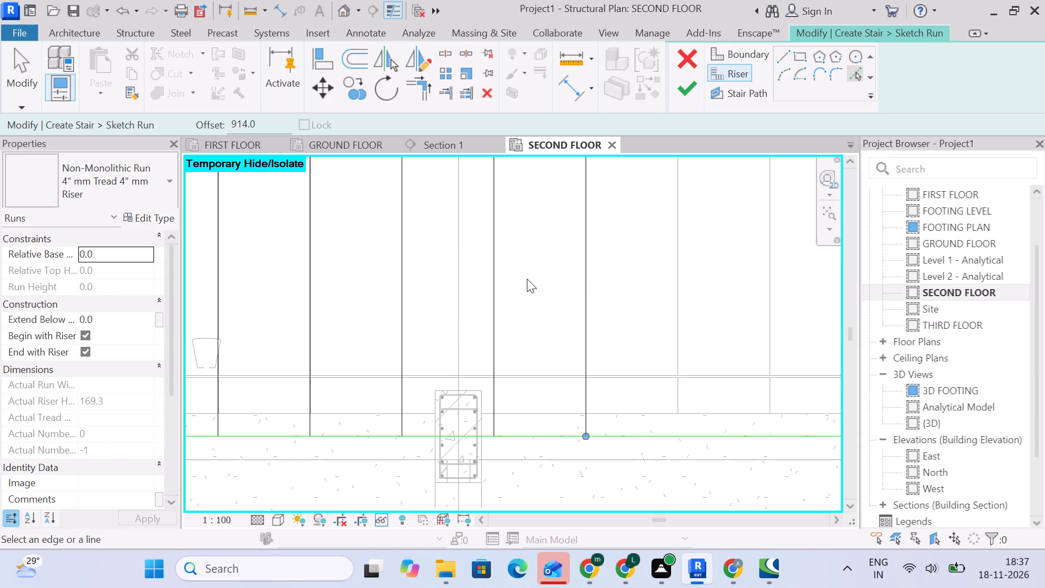
pyautogui.hotkey('ctrl', 'z')
# Starting from the linked tread line beyond the gap, add ten successive risers at the 914 mm offset toward the flight's far end.
pyautogui.scroll(-4, 615, 310)
pyautogui.moveTo(611, 311); pyautogui.dragTo(414, 354, button='middle')
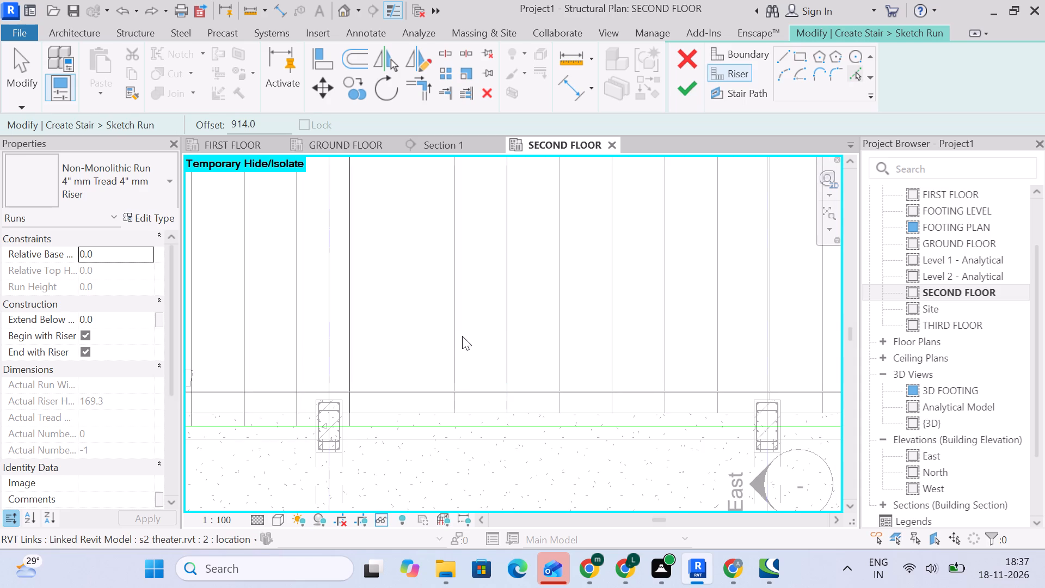
pyautogui.click(457, 335)
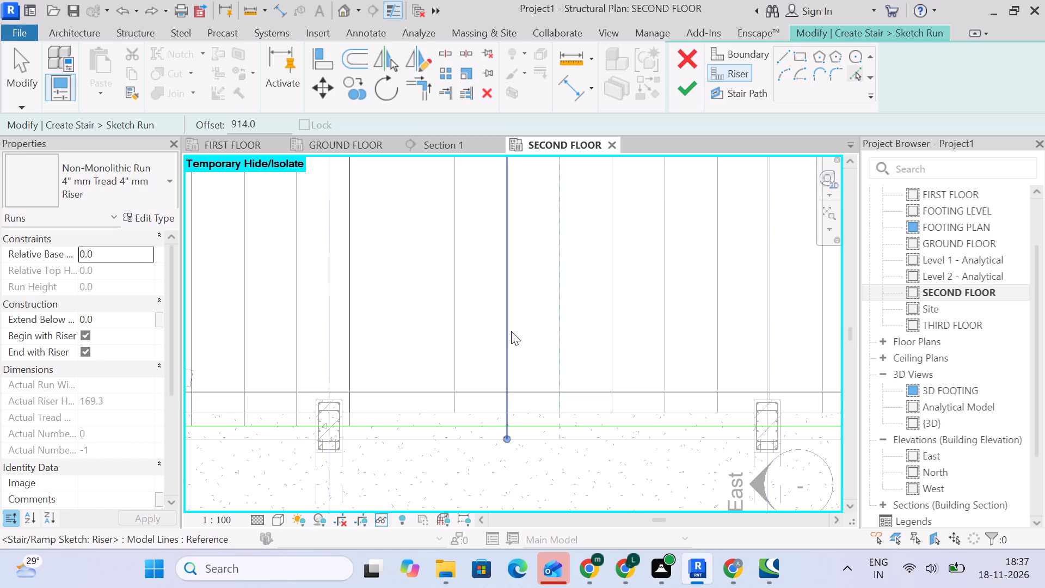
pyautogui.click(511, 331)
pyautogui.click(565, 323)
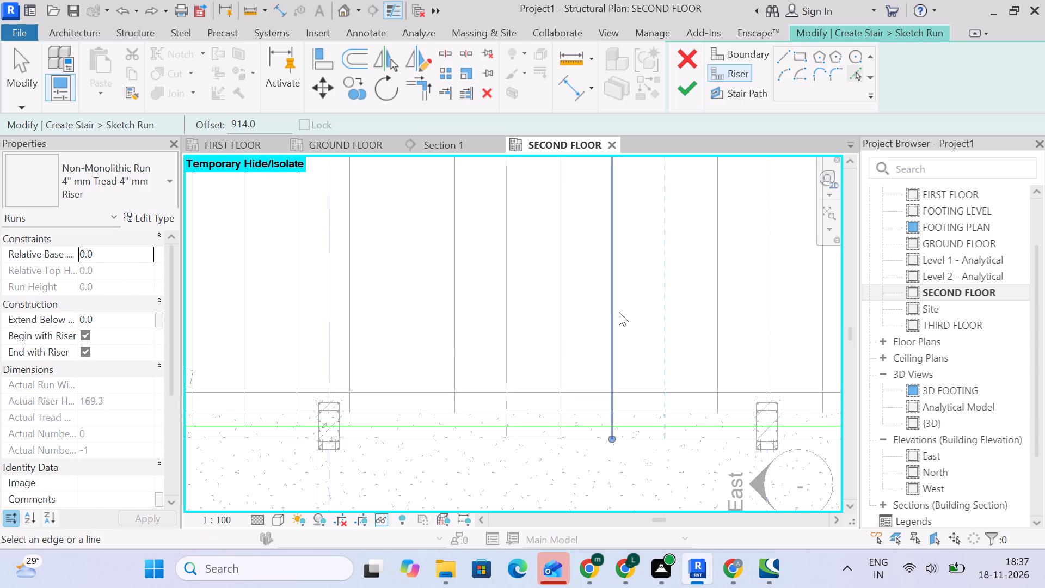
pyautogui.click(619, 312)
pyautogui.click(670, 308)
pyautogui.moveTo(674, 308); pyautogui.dragTo(442, 339, button='middle')
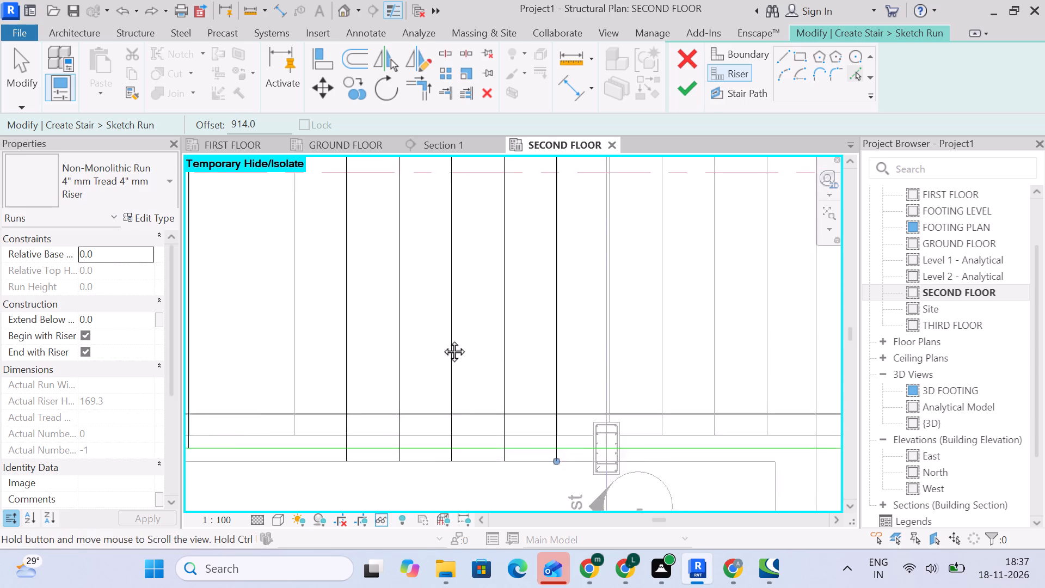
pyautogui.moveTo(442, 339); pyautogui.dragTo(398, 342, button='middle')
pyautogui.click(446, 335)
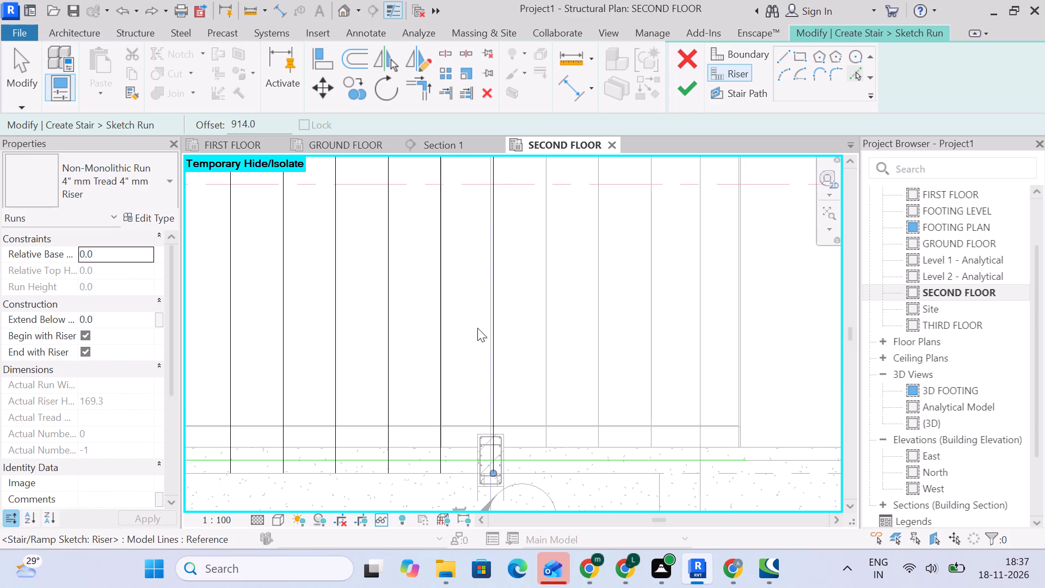
pyautogui.click(497, 324)
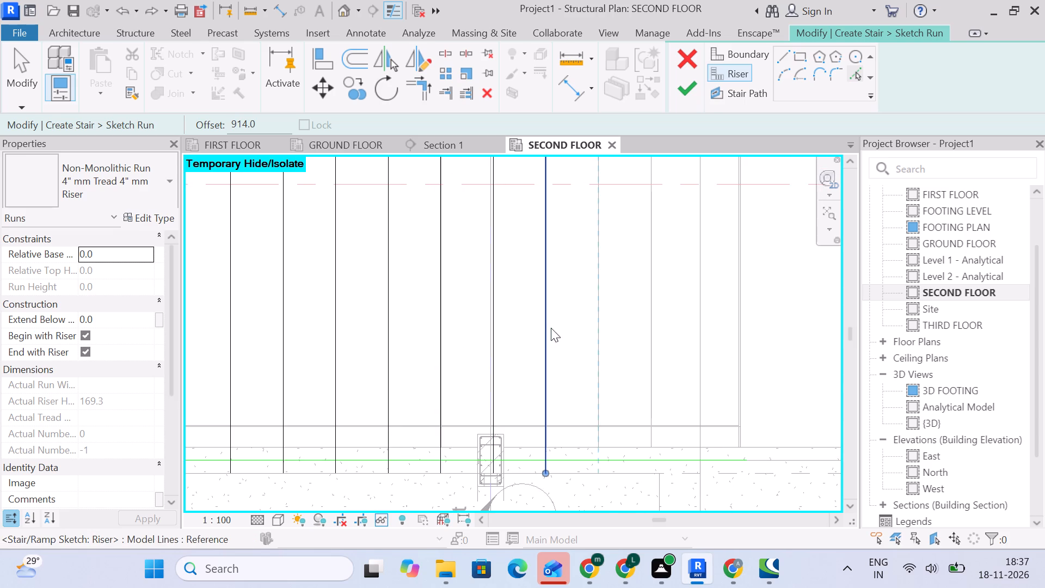
pyautogui.click(551, 328)
pyautogui.moveTo(568, 332); pyautogui.dragTo(351, 332, button='middle')
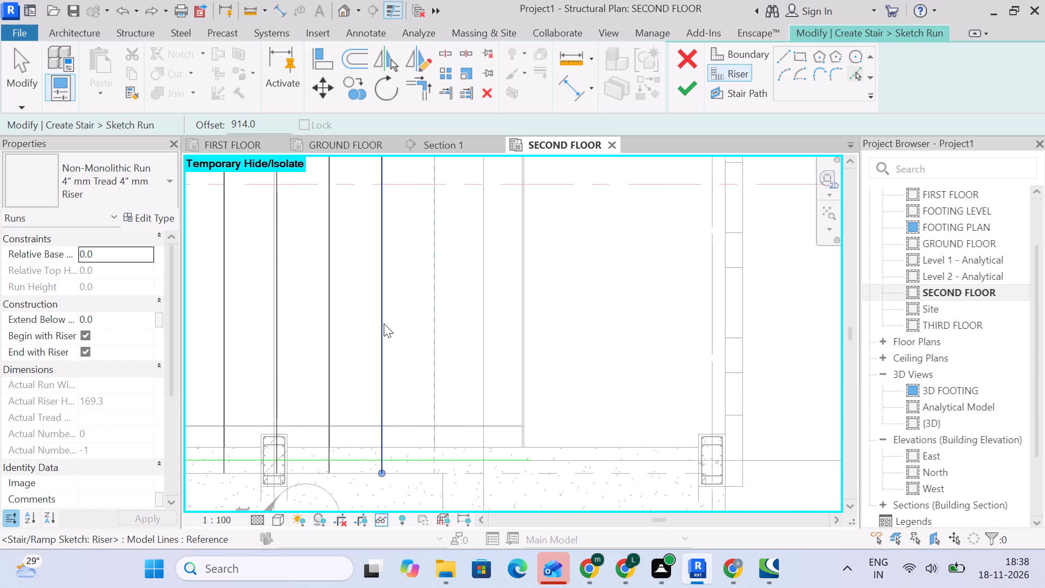
pyautogui.click(384, 323)
pyautogui.click(441, 316)
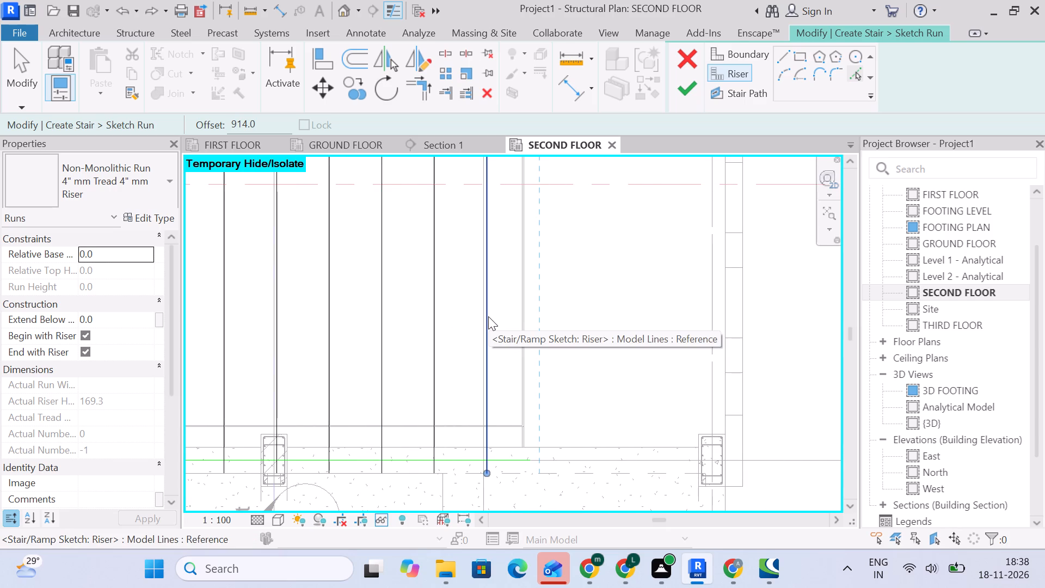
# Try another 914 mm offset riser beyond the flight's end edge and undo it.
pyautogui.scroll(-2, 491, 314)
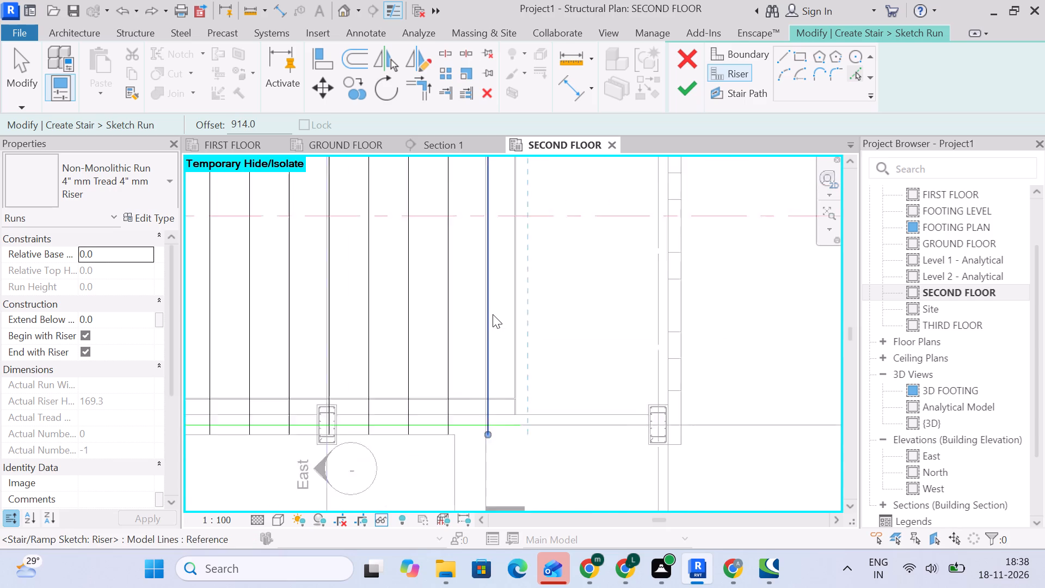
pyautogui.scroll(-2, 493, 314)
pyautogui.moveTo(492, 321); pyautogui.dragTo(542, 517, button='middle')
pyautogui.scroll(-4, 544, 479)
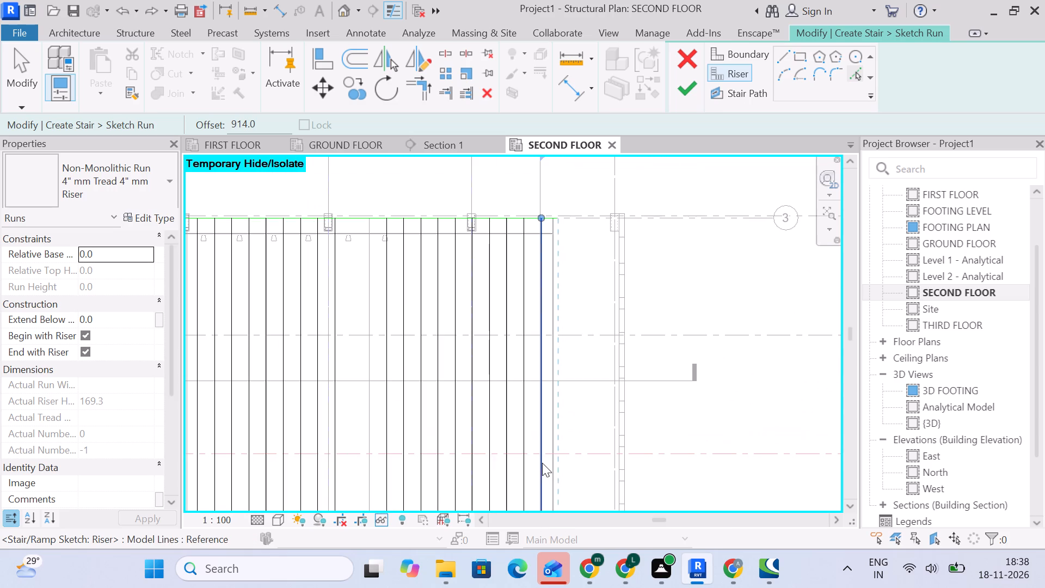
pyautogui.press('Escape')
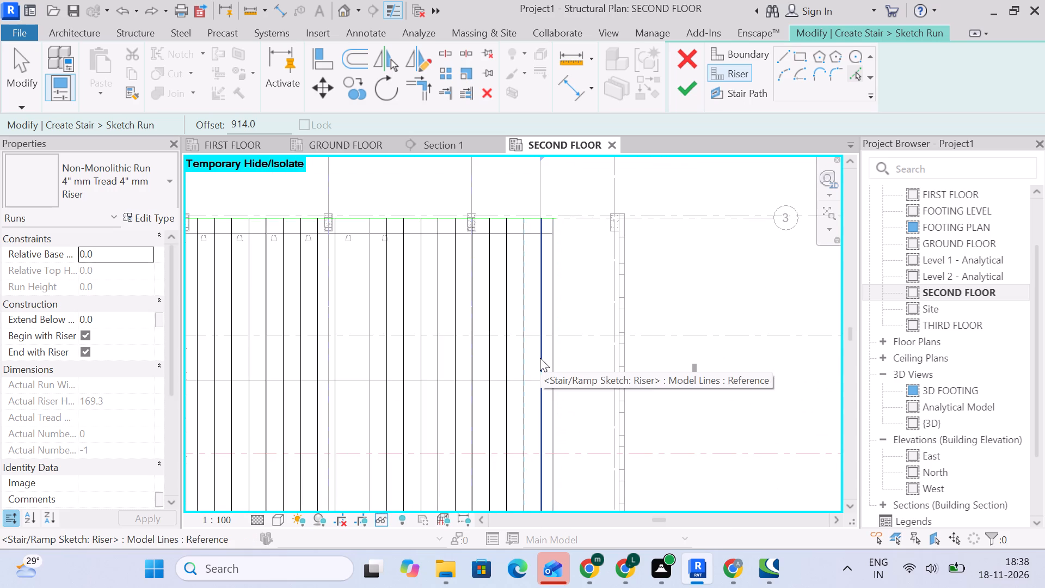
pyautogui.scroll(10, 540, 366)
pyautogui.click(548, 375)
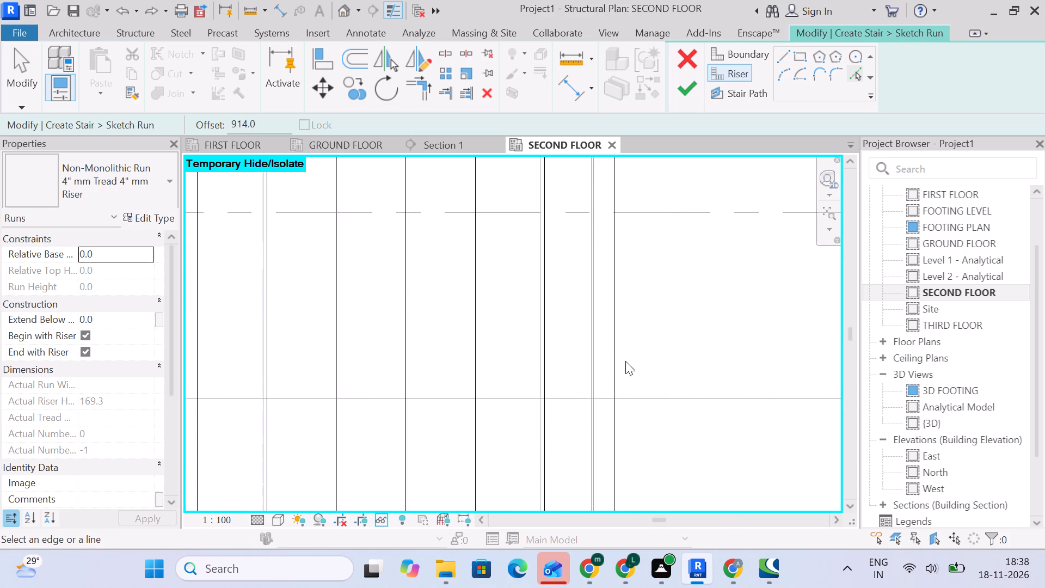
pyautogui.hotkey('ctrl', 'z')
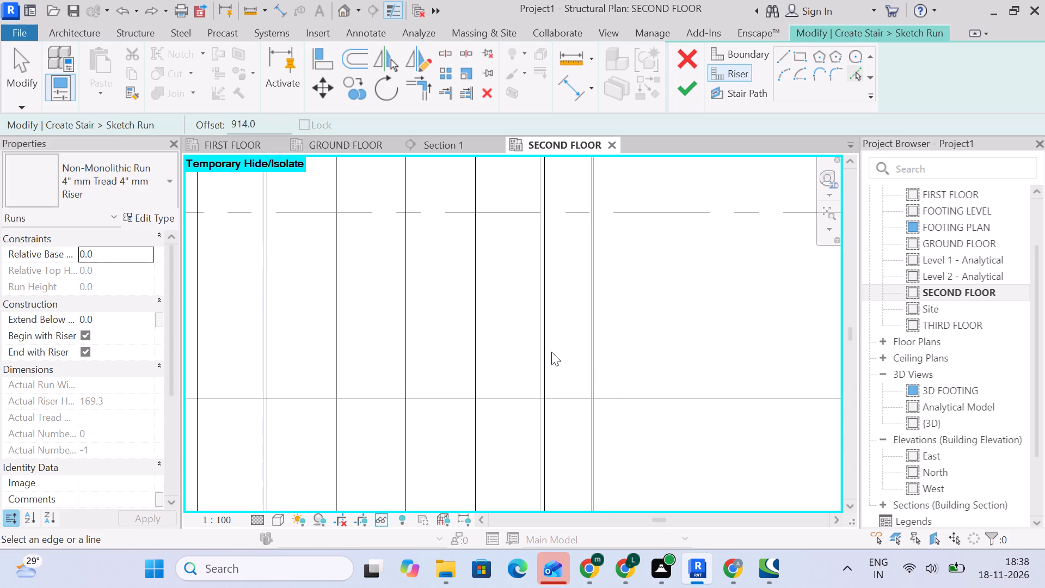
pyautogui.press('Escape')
# Examine how the last riser and the lower boundary line meet the linked flight's end edge.
pyautogui.click(551, 351)
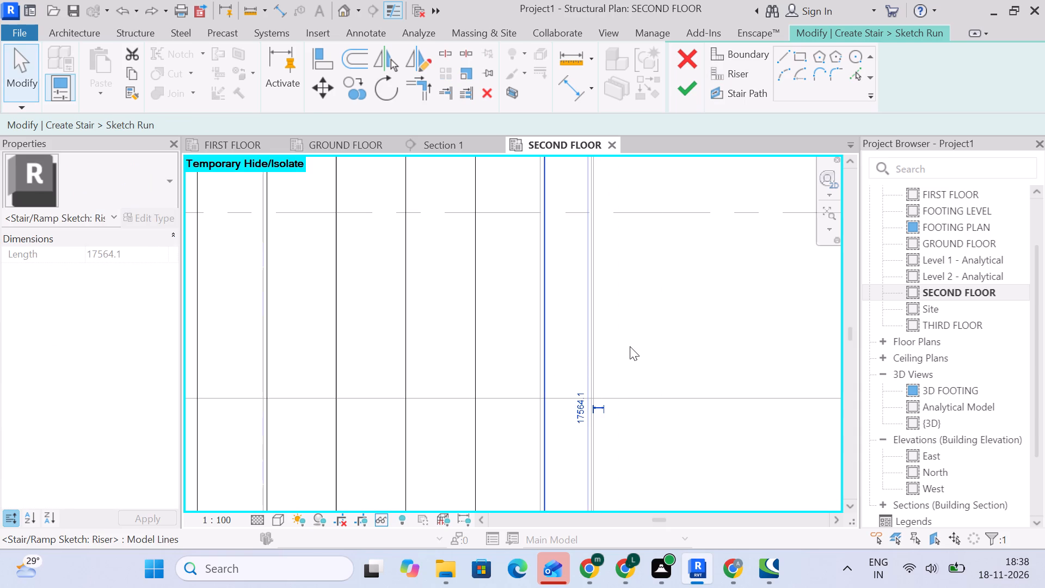
pyautogui.click(656, 340)
pyautogui.scroll(6, 548, 352)
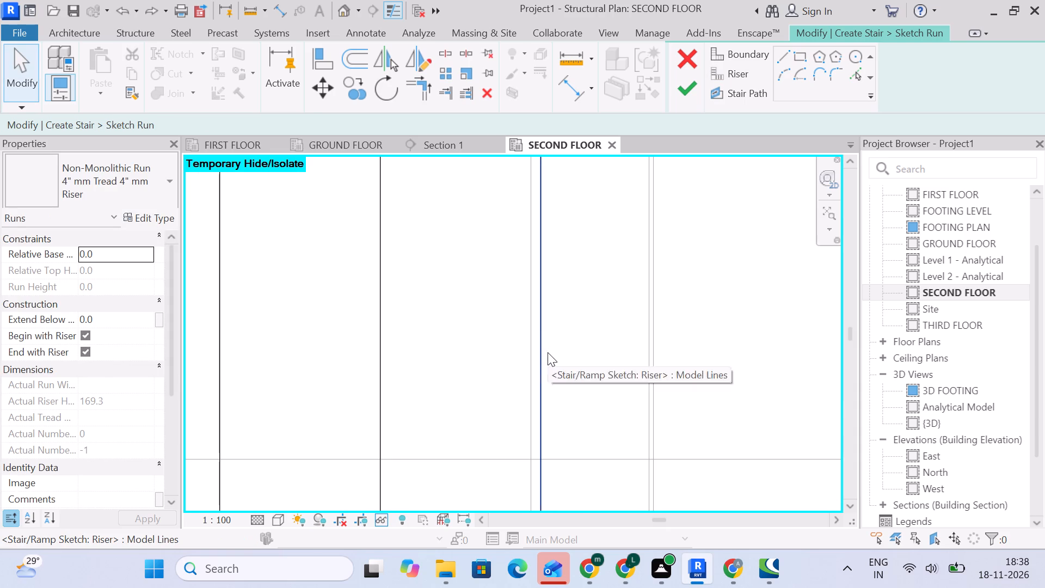
pyautogui.scroll(-17, 537, 361)
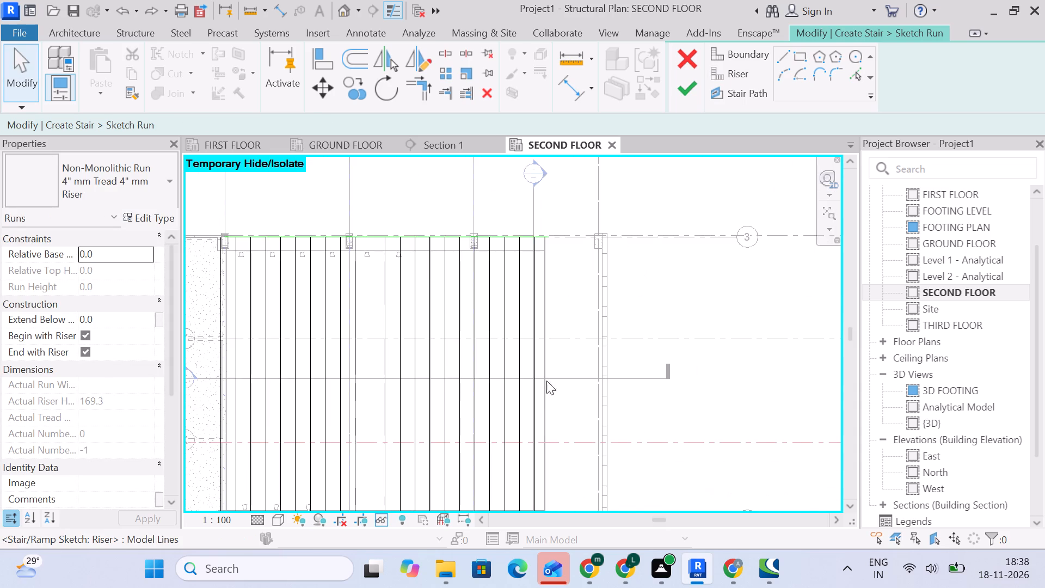
pyautogui.moveTo(590, 420); pyautogui.dragTo(571, 271, button='middle')
pyautogui.scroll(11, 536, 357)
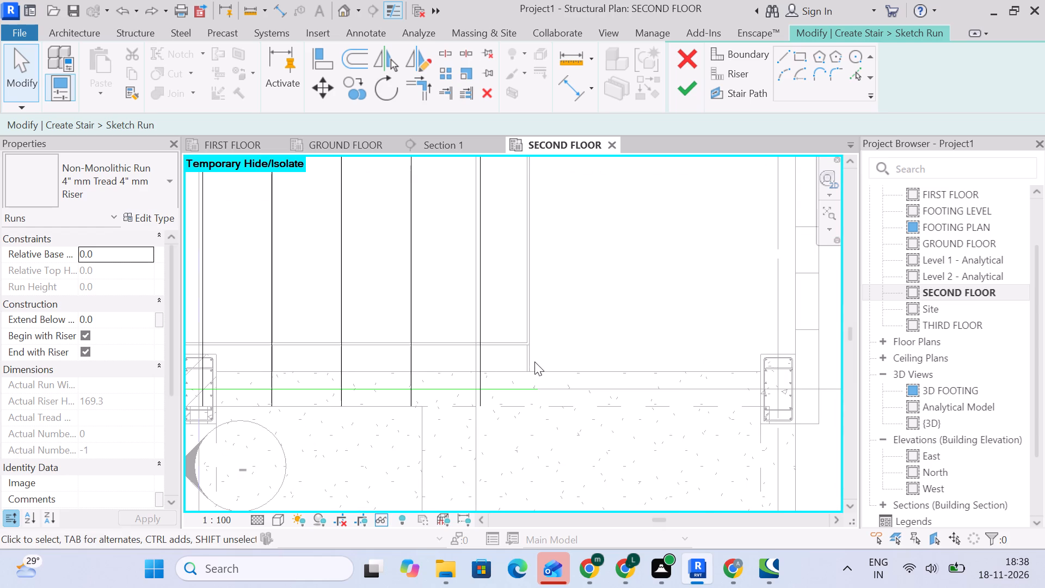
pyautogui.scroll(6, 528, 360)
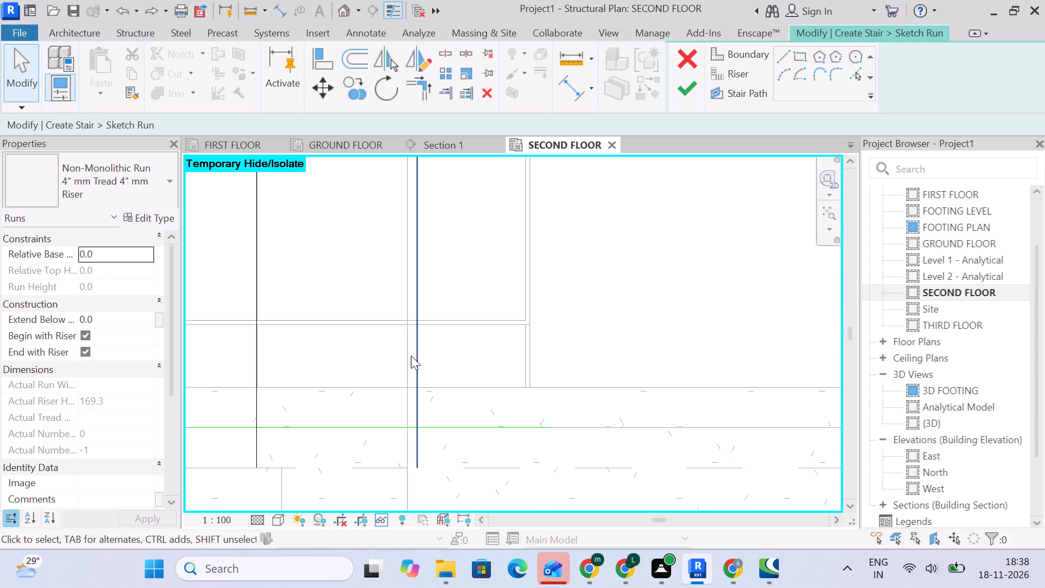
pyautogui.scroll(-11, 417, 362)
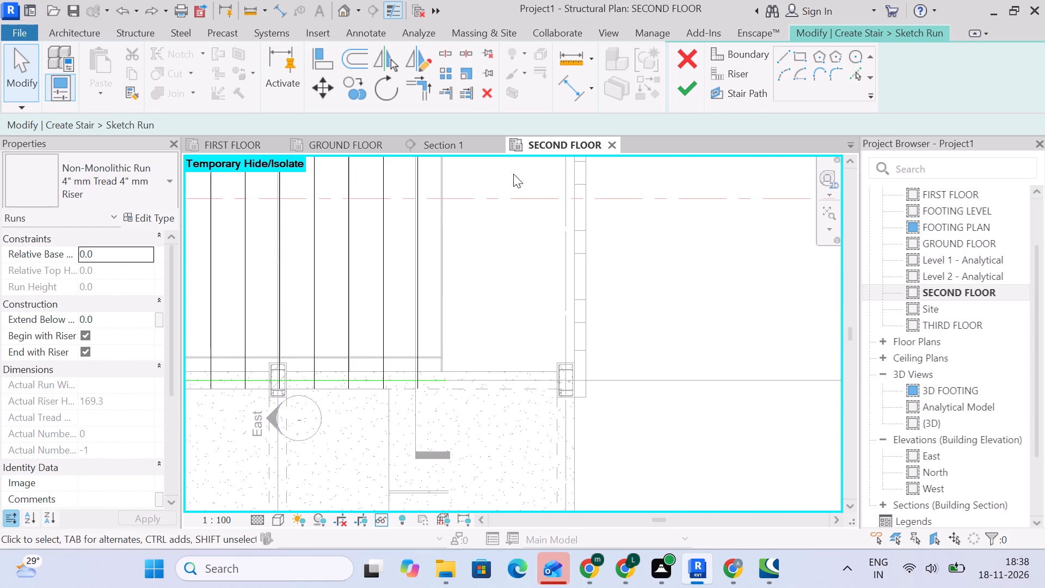
pyautogui.scroll(-4, 419, 284)
pyautogui.moveTo(426, 291); pyautogui.dragTo(530, 303, button='middle')
pyautogui.scroll(1, 426, 291)
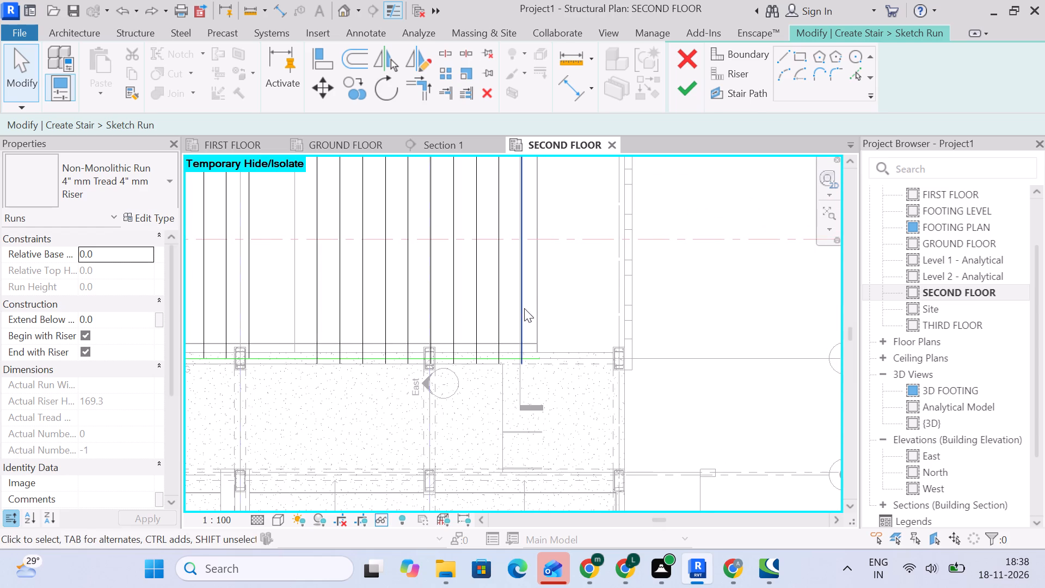
pyautogui.scroll(-3, 524, 304)
pyautogui.scroll(11, 509, 353)
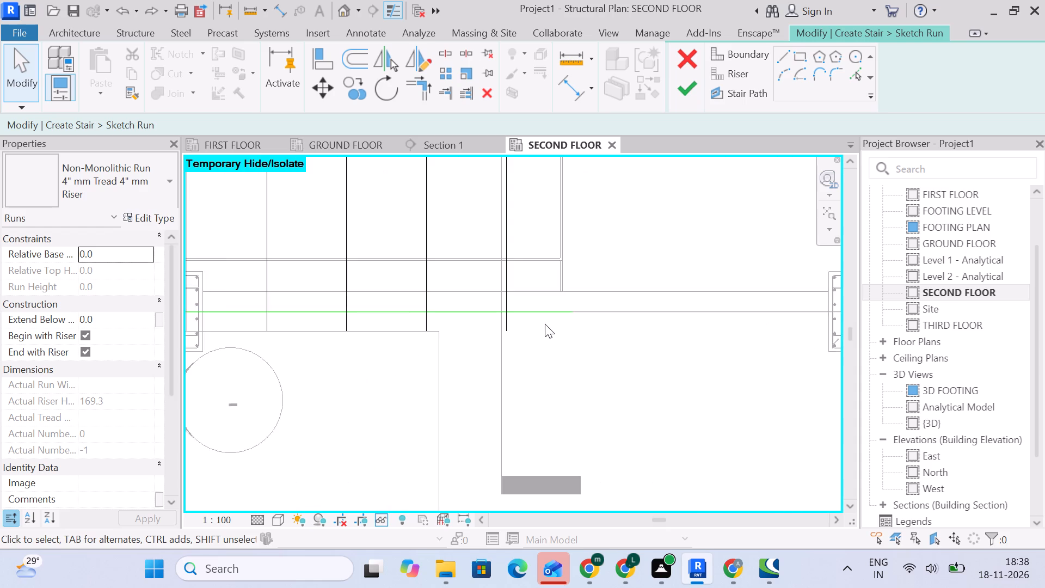
pyautogui.scroll(5, 545, 324)
pyautogui.scroll(-1, 592, 251)
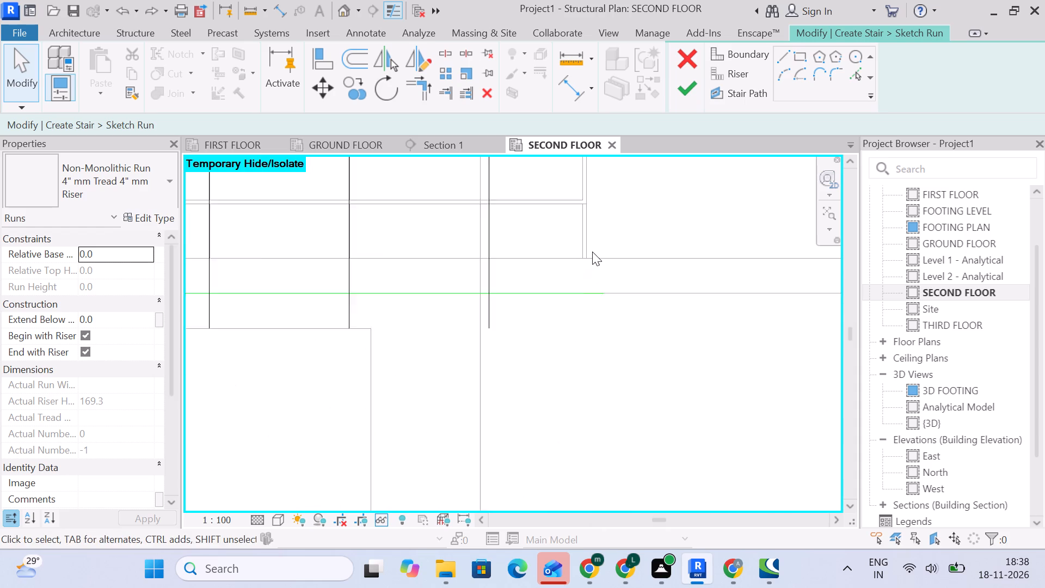
pyautogui.scroll(-1, 592, 252)
pyautogui.moveTo(592, 254); pyautogui.dragTo(564, 495, button='middle')
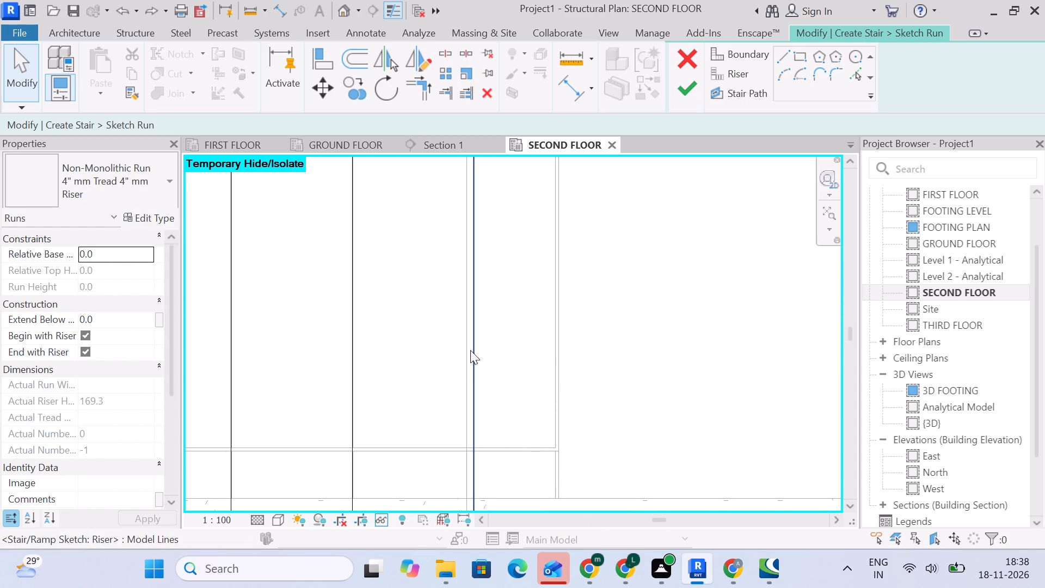
pyautogui.scroll(-6, 470, 350)
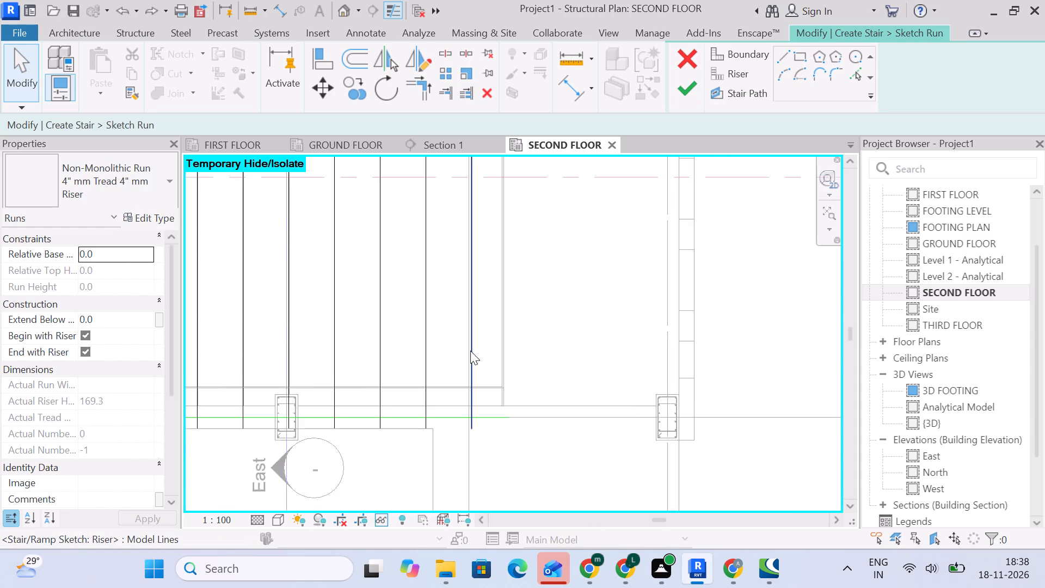
pyautogui.scroll(-2, 470, 351)
pyautogui.scroll(4, 476, 352)
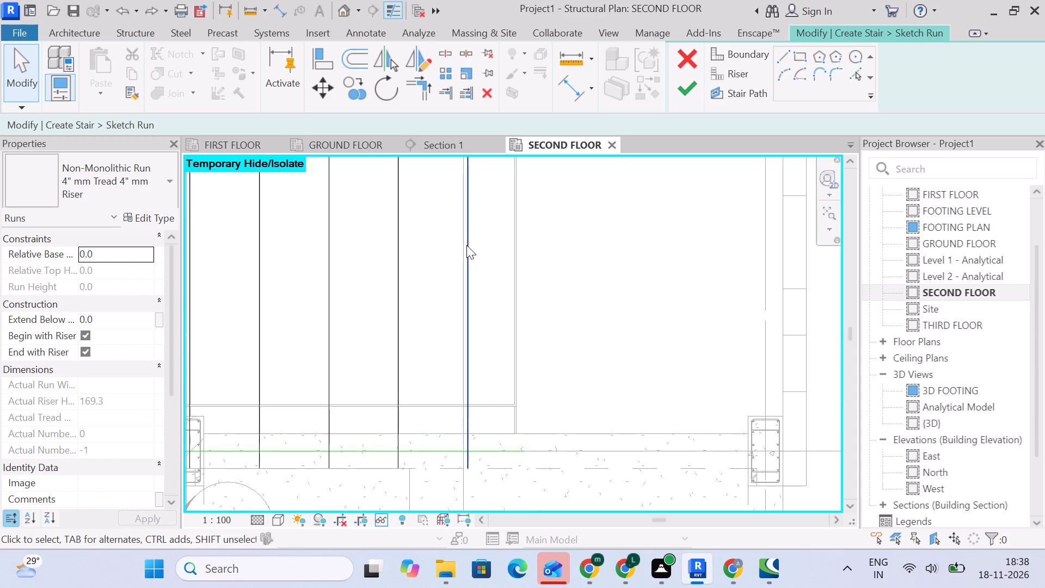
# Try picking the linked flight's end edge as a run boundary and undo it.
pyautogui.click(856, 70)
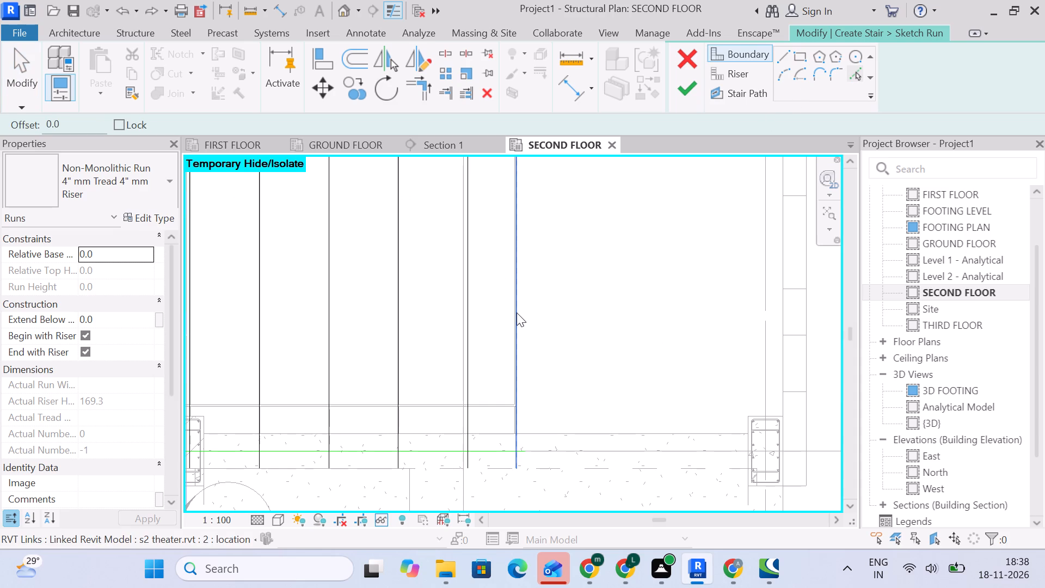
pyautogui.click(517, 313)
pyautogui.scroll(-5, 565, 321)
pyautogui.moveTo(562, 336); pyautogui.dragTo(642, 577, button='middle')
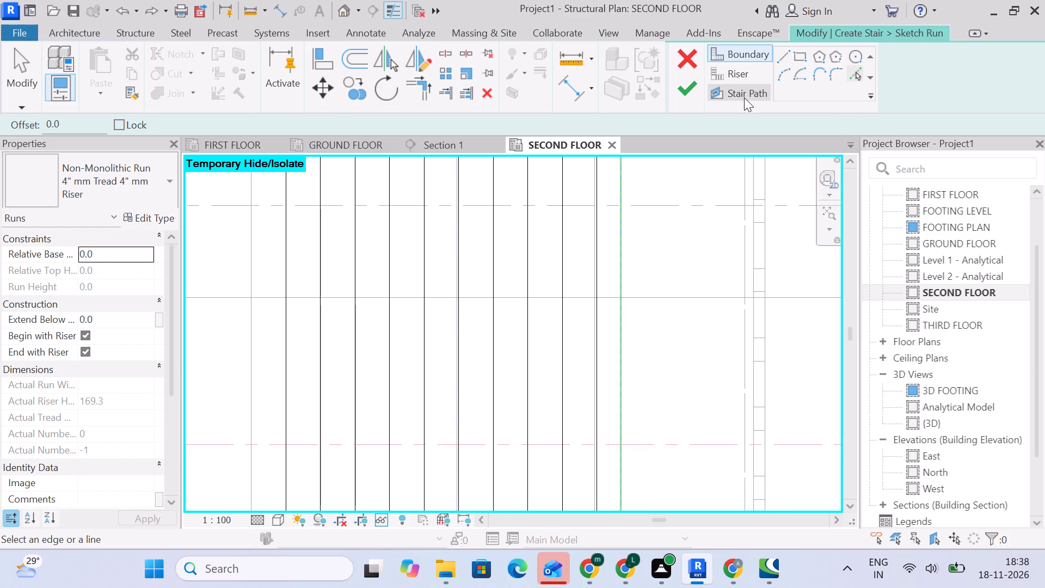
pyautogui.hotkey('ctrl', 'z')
# Add the final riser by picking the linked flight's end edge at zero offset.
pyautogui.click(742, 72)
pyautogui.click(852, 71)
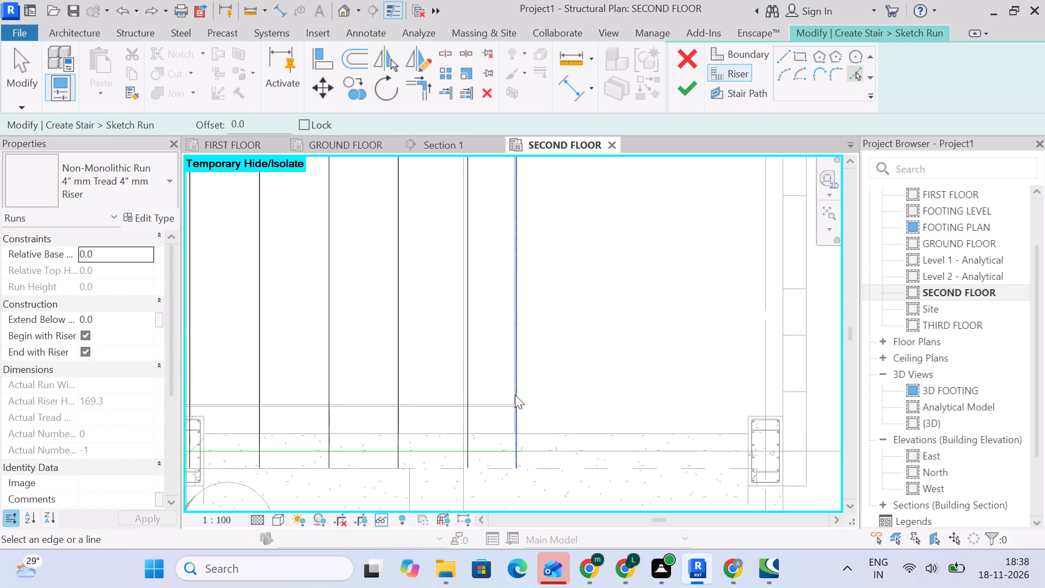
pyautogui.scroll(3, 517, 387)
pyautogui.click(517, 387)
# Add a riser at zero offset on the uncovered linked tread line in the gap beyond the first intermediate column.
pyautogui.scroll(-5, 543, 372)
pyautogui.moveTo(543, 381); pyautogui.dragTo(650, 587, button='middle')
pyautogui.scroll(-1, 649, 587)
pyautogui.scroll(-5, 632, 418)
pyautogui.moveTo(470, 417); pyautogui.dragTo(610, 388, button='middle')
pyautogui.scroll(5, 485, 372)
pyautogui.click(498, 373)
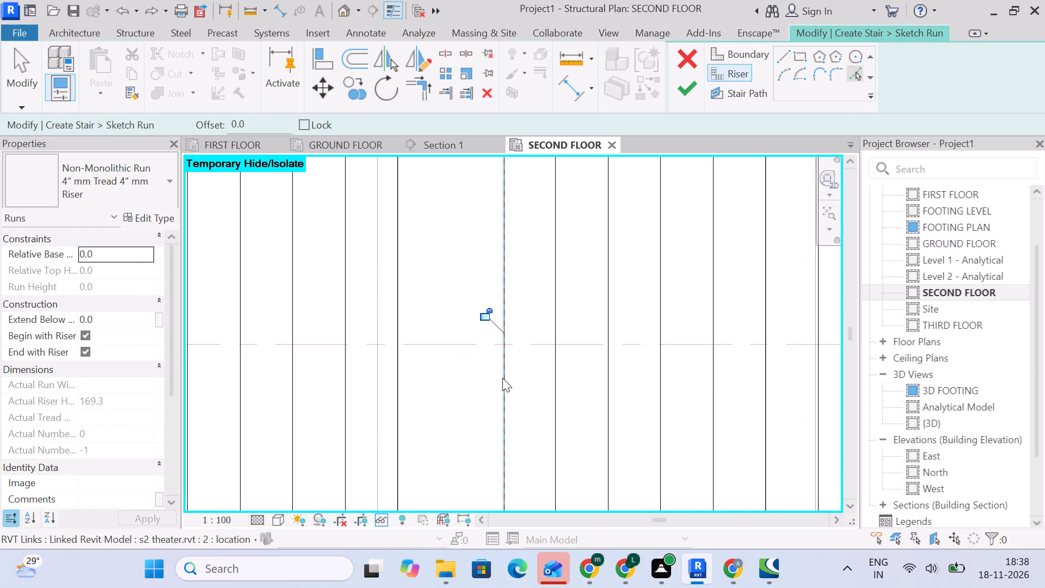
# Examine the riser lines across the whole run, up to the end edge of the linked flight.
pyautogui.scroll(-11, 503, 378)
pyautogui.moveTo(590, 413); pyautogui.dragTo(521, 391, button='middle')
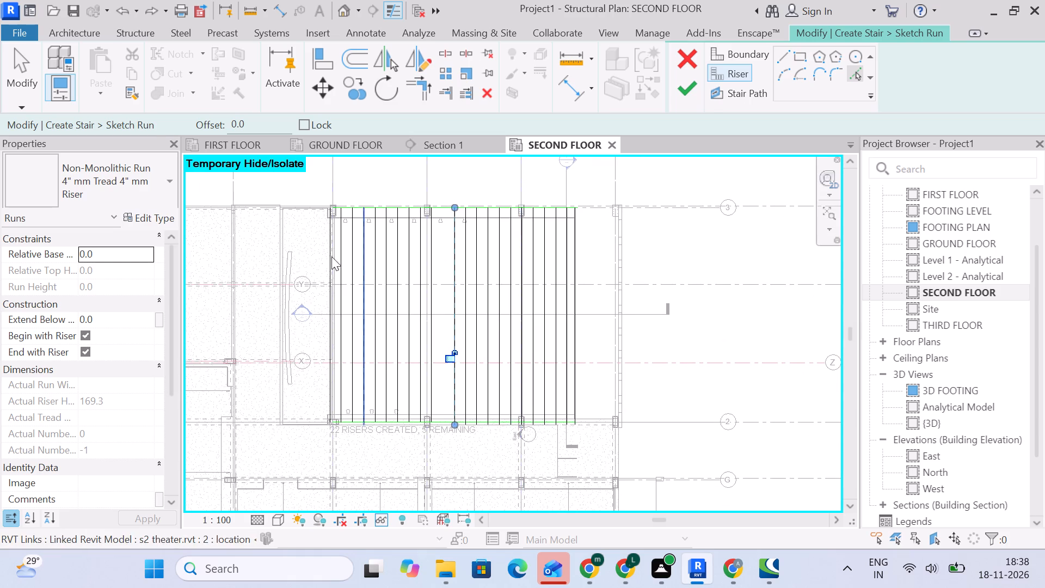
pyautogui.click(8, 64)
pyautogui.scroll(5, 569, 350)
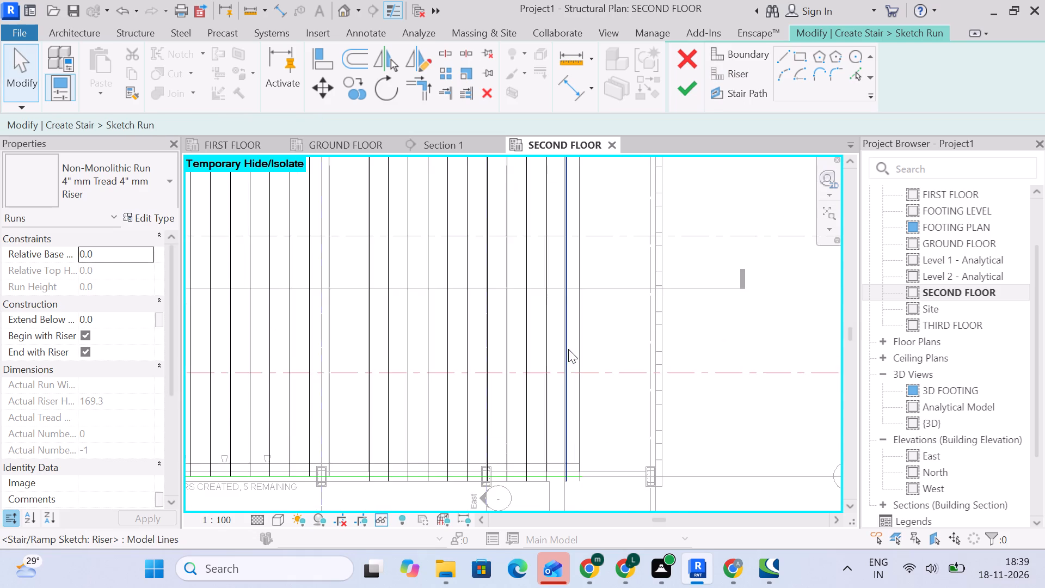
pyautogui.scroll(5, 577, 353)
pyautogui.scroll(-3, 594, 341)
pyautogui.moveTo(593, 342); pyautogui.dragTo(636, 289, button='middle')
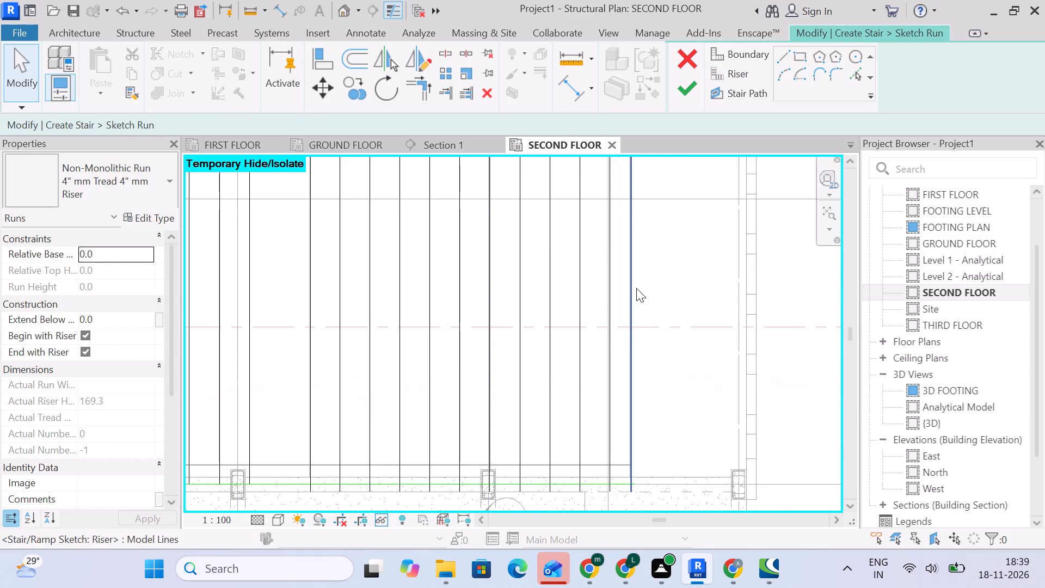
pyautogui.scroll(-4, 634, 286)
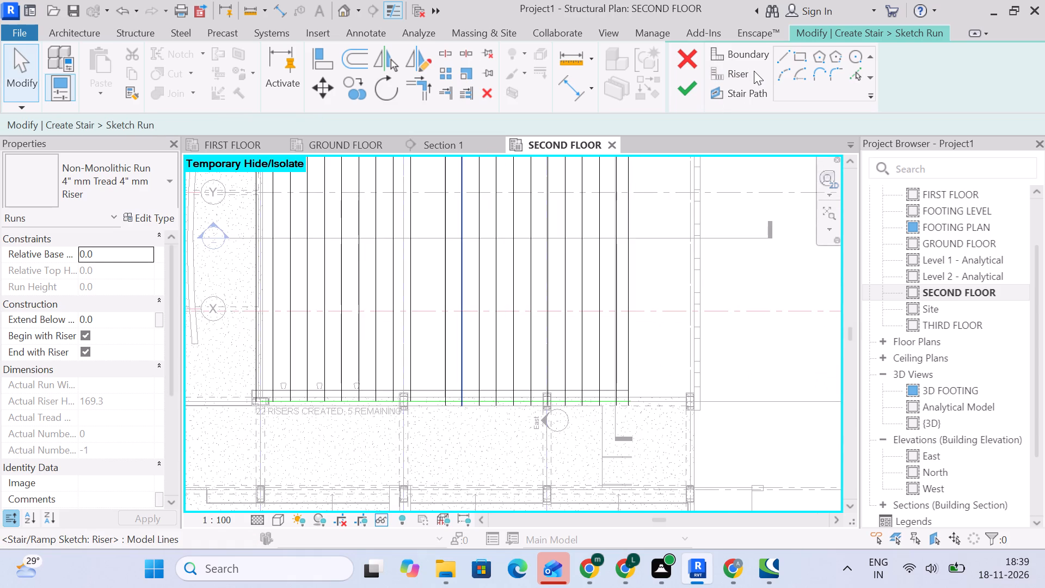
# Draw a straight horizontal stair path along the section line, from the first riser to the last riser.
pyautogui.click(746, 90)
pyautogui.click(781, 57)
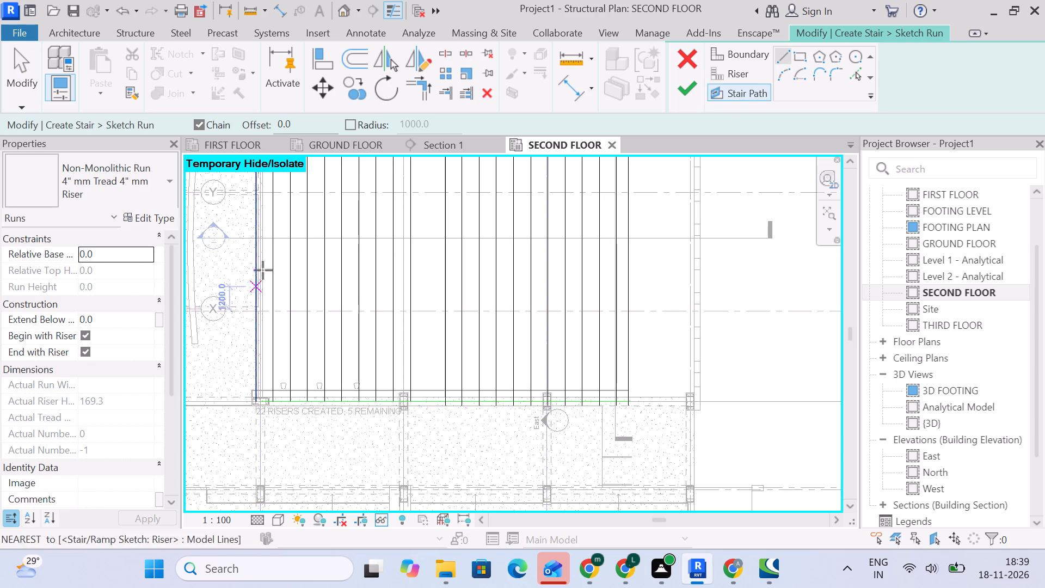
pyautogui.moveTo(265, 270); pyautogui.dragTo(294, 372, button='middle')
pyautogui.scroll(4, 297, 322)
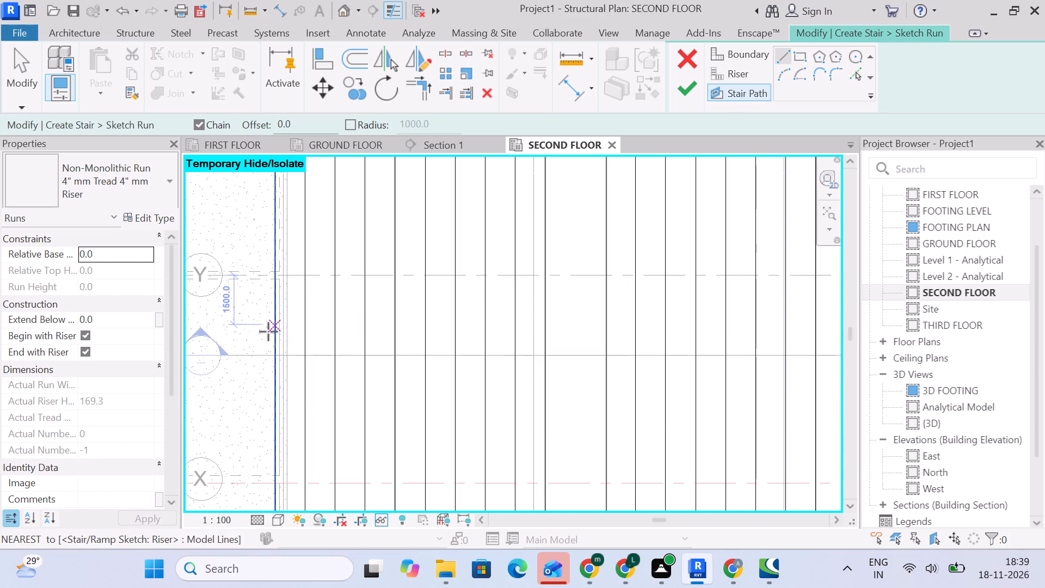
pyautogui.click(275, 356)
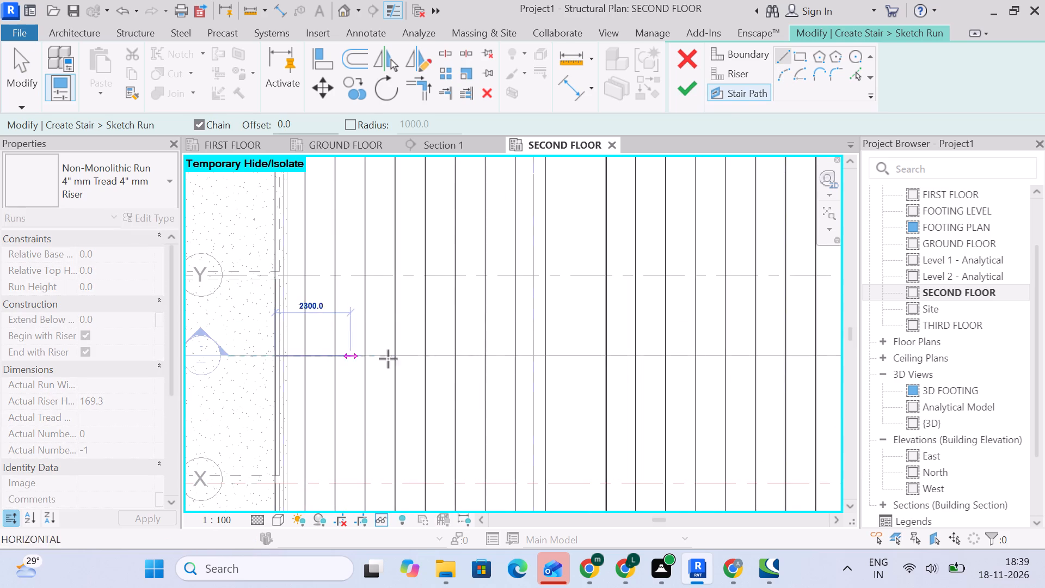
pyautogui.click(574, 359)
pyautogui.moveTo(711, 358); pyautogui.dragTo(378, 364, button='middle')
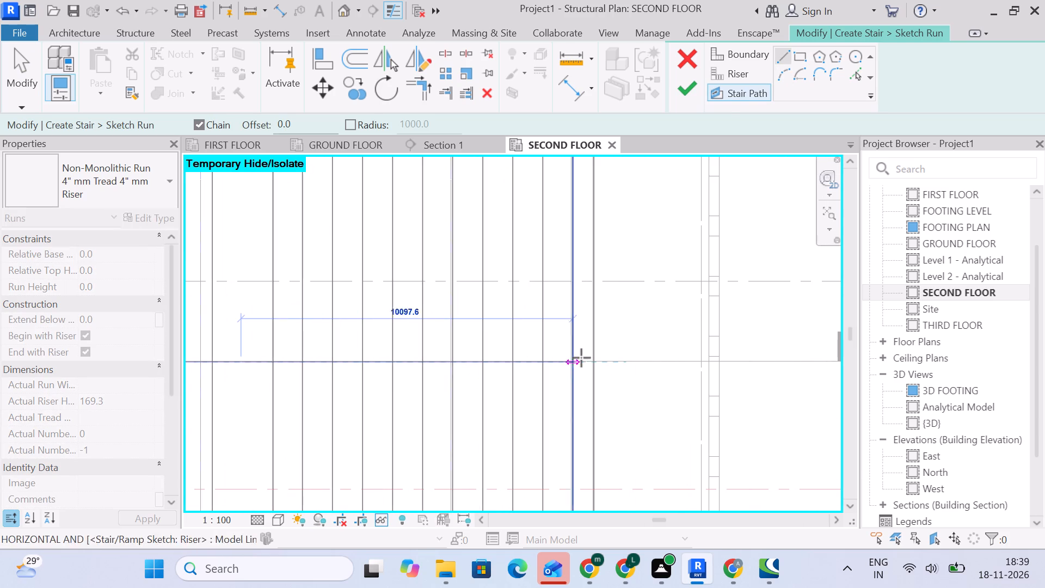
pyautogui.scroll(6, 581, 358)
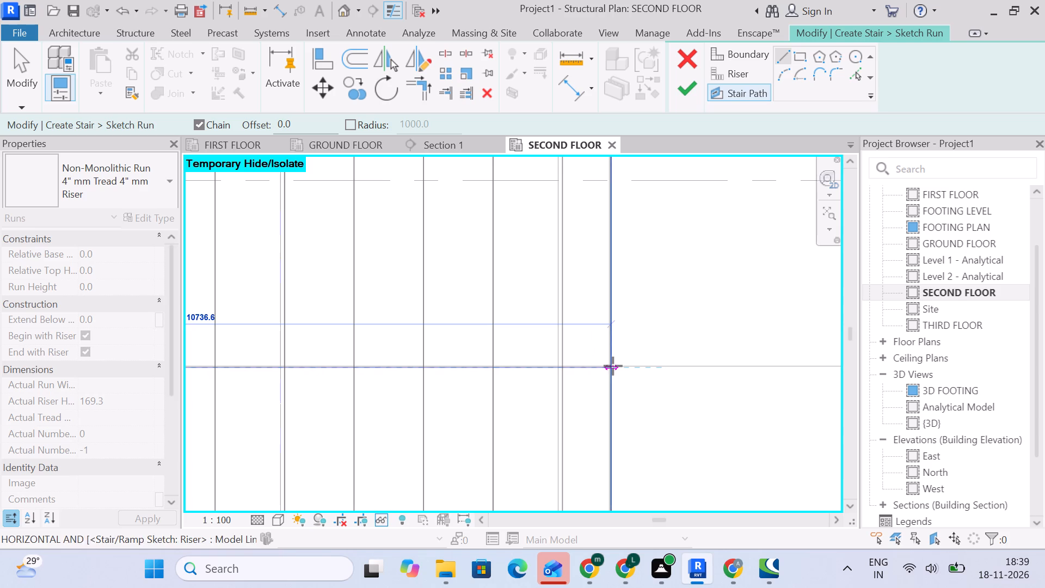
pyautogui.click(613, 366)
pyautogui.scroll(-5, 288, 364)
pyautogui.click(26, 88)
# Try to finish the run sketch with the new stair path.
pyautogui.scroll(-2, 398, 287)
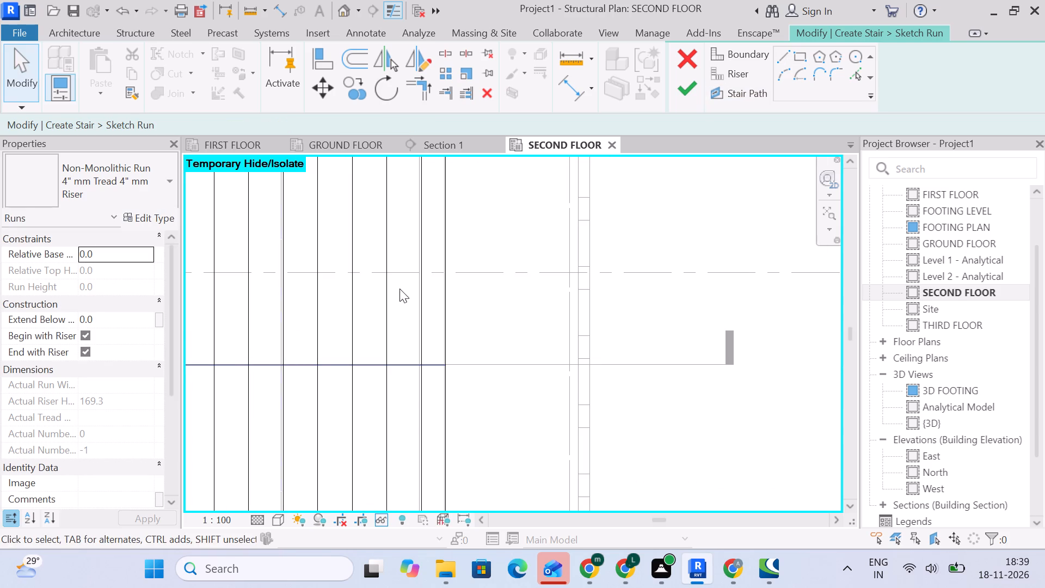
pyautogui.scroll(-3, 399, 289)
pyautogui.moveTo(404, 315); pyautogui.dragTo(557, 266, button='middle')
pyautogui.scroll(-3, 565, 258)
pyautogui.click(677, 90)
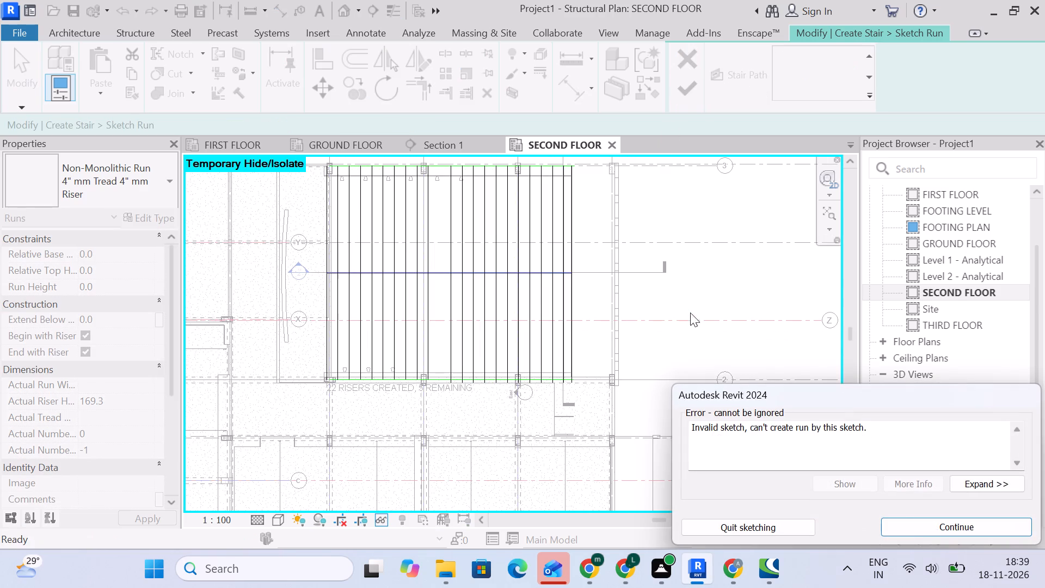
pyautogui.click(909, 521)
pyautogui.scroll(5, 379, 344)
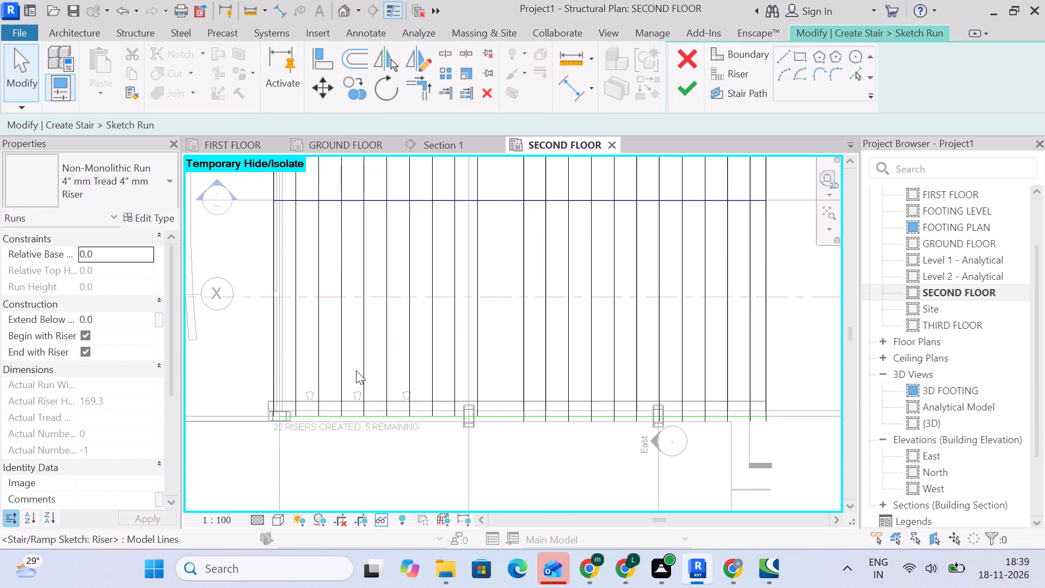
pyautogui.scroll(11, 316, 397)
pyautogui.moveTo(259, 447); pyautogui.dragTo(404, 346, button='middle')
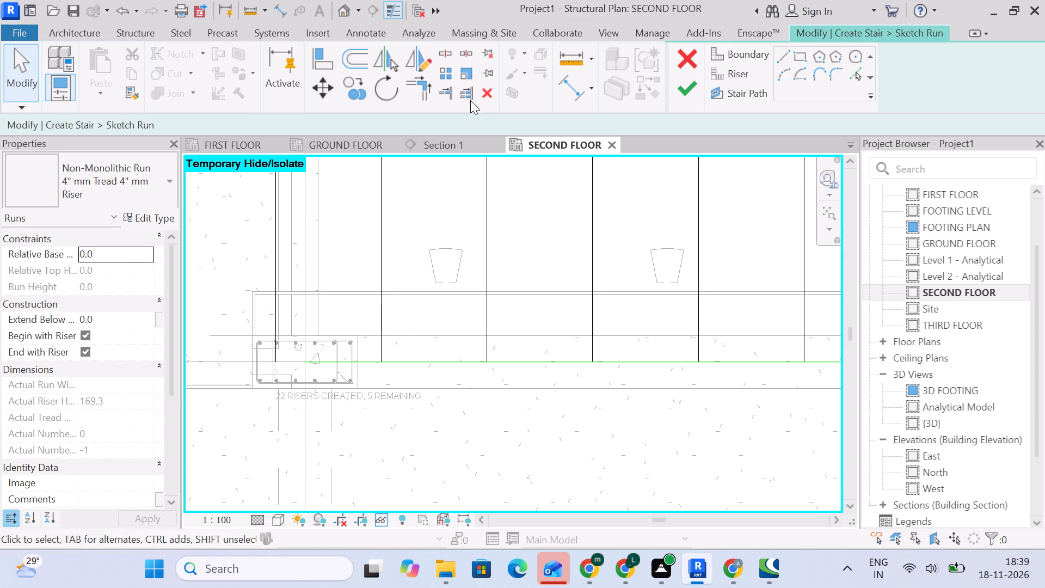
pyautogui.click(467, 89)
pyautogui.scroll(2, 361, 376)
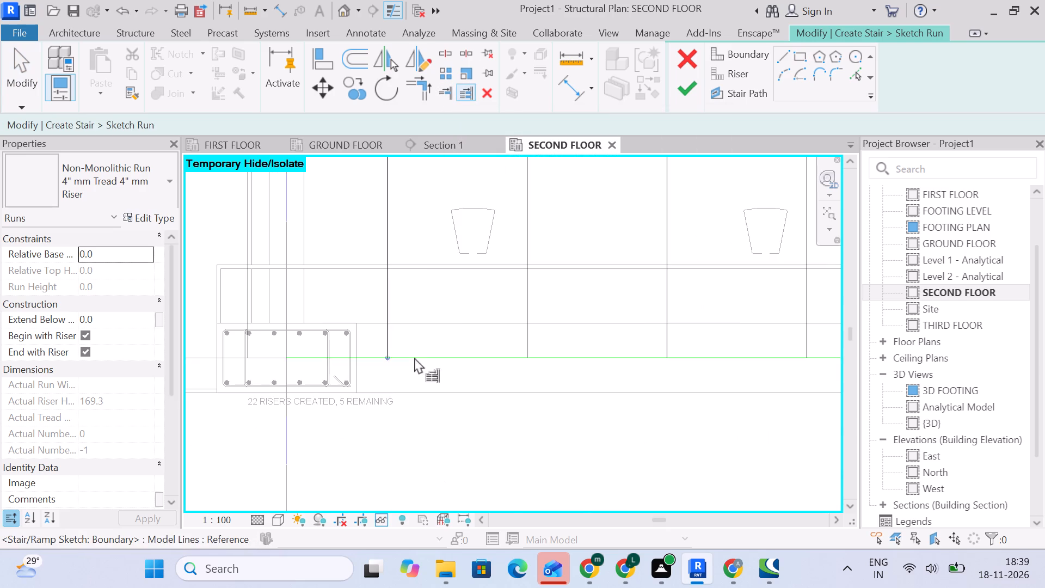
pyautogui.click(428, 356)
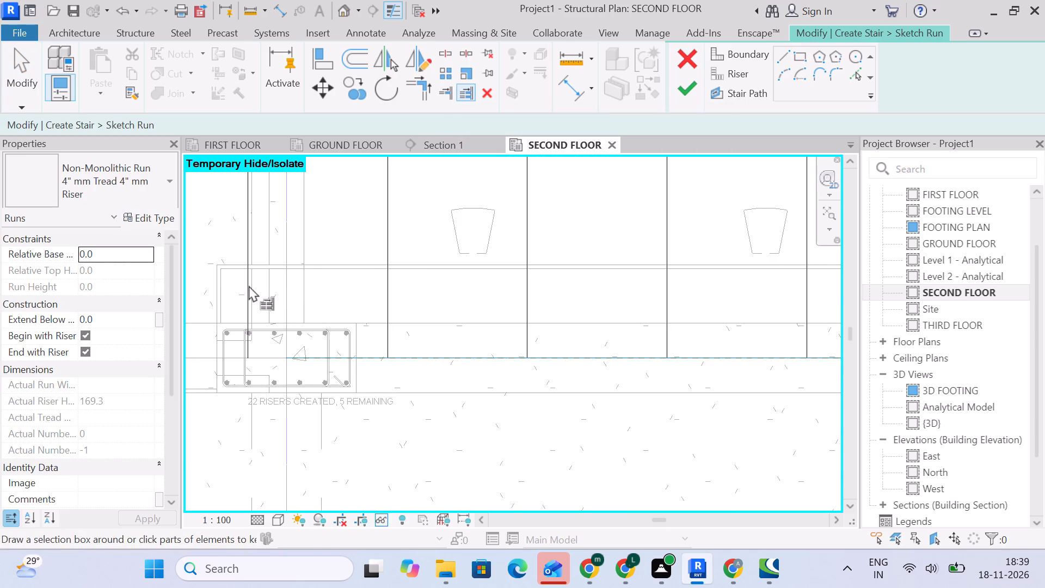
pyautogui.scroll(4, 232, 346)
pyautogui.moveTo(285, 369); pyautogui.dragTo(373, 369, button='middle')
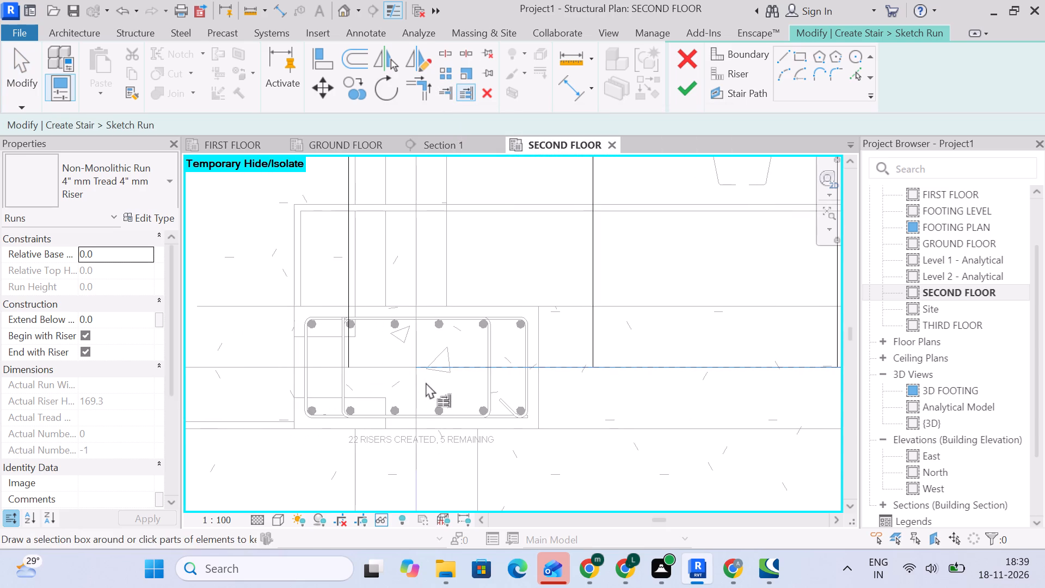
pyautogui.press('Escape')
# Extend the lower run boundary along grid 2 to meet the first riser at the corner column.
pyautogui.click(435, 367)
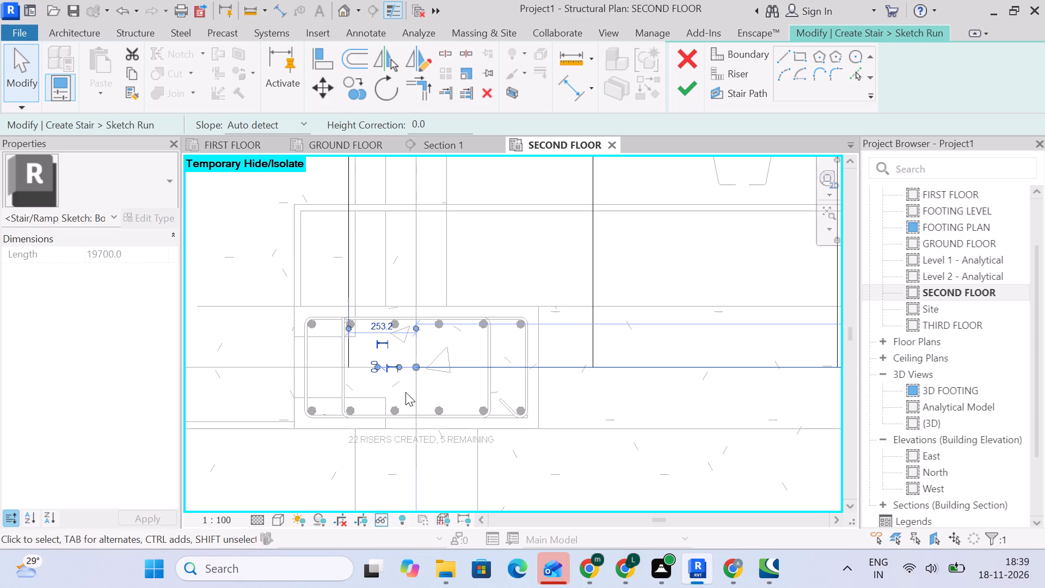
pyautogui.moveTo(414, 364); pyautogui.dragTo(353, 367)
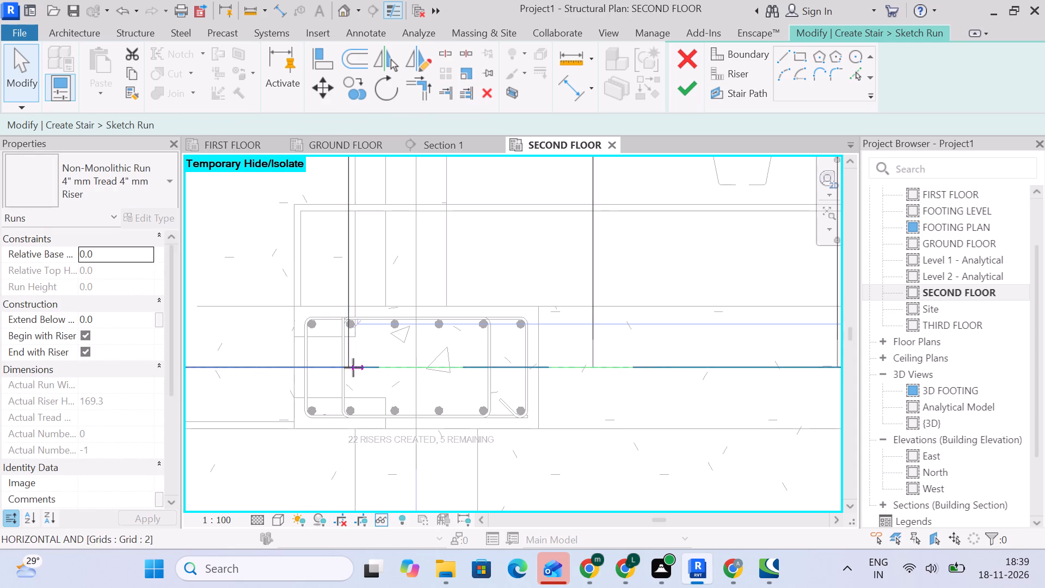
pyautogui.moveTo(353, 367); pyautogui.dragTo(352, 367)
pyautogui.press('Escape')
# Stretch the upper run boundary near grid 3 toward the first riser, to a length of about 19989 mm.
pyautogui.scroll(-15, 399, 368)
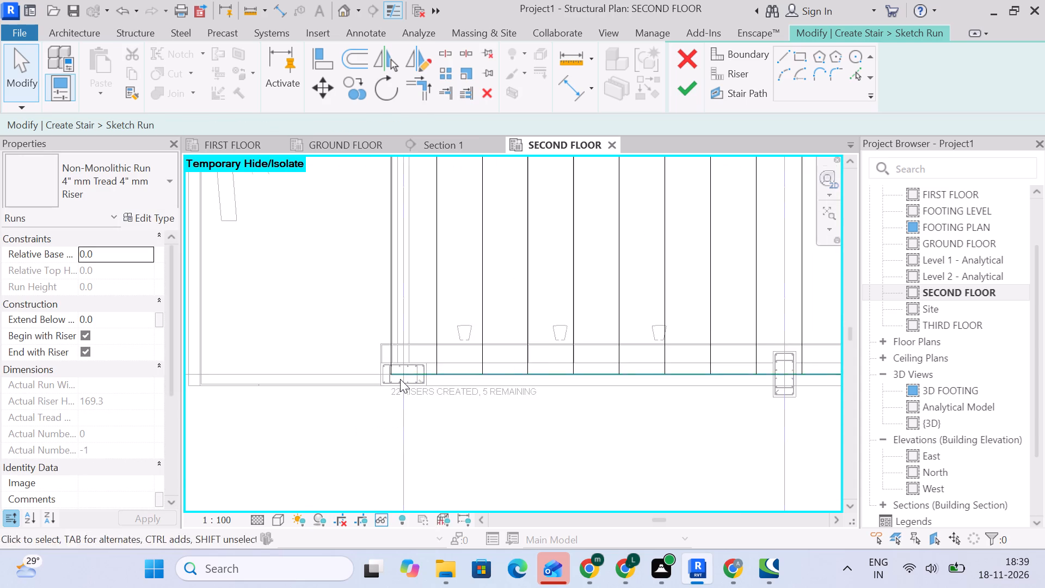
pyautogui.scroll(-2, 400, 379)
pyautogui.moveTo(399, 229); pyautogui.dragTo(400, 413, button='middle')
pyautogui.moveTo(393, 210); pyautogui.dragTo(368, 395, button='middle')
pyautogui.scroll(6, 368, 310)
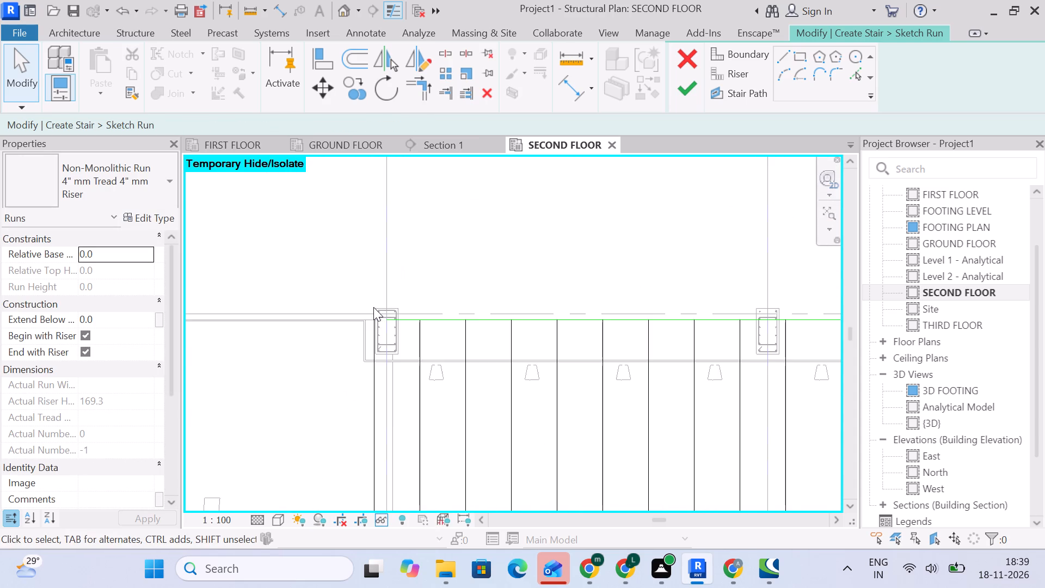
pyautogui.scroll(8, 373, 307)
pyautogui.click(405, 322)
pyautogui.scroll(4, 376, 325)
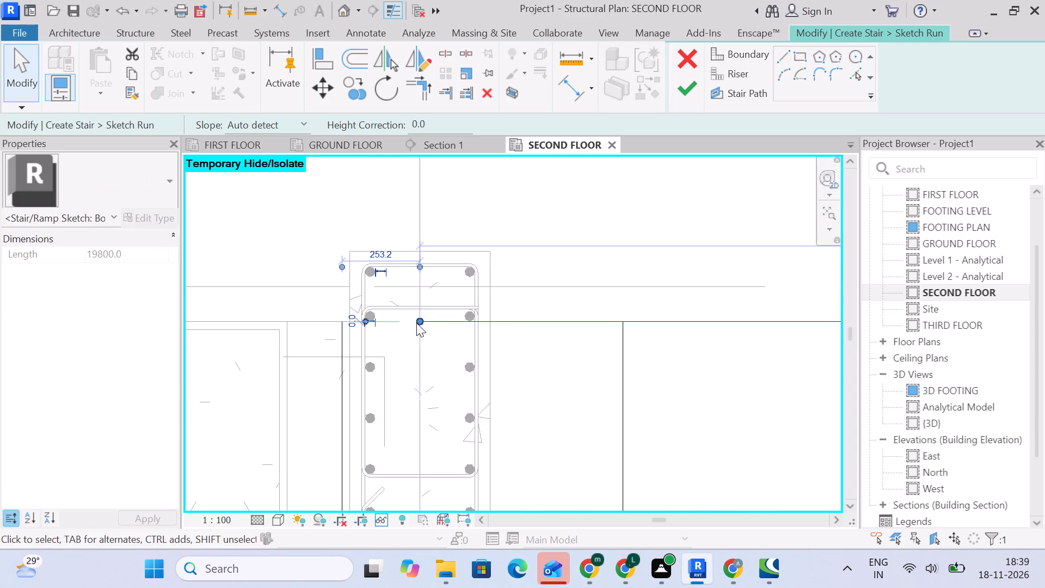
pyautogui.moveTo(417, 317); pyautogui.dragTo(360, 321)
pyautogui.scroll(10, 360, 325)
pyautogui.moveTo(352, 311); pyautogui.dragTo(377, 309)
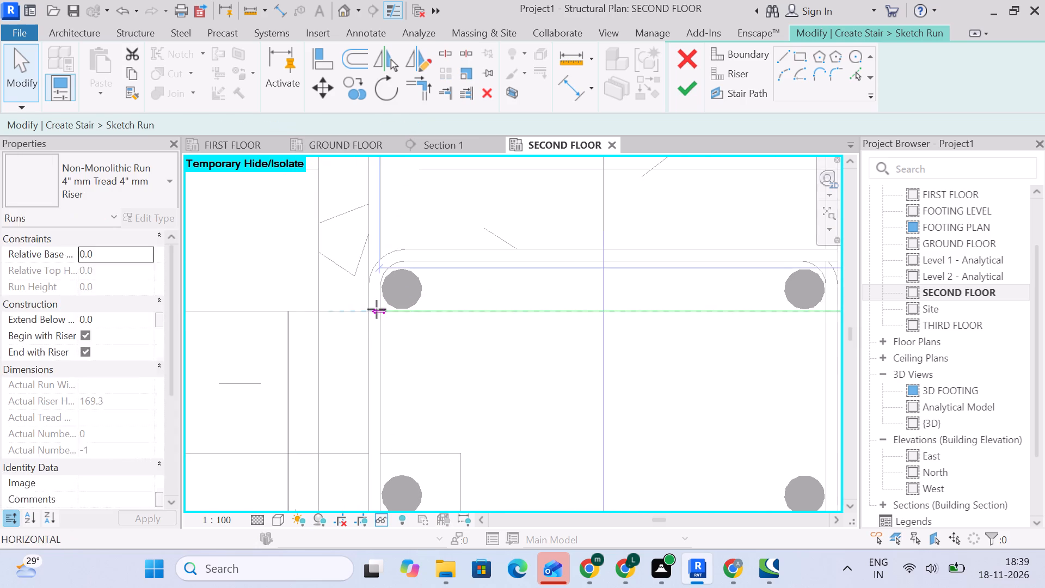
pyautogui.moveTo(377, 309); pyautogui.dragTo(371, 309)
# Extend the upper run boundary's end exactly to the first riser, for a length of about 20053 mm.
pyautogui.scroll(-6, 385, 328)
pyautogui.scroll(-11, 340, 359)
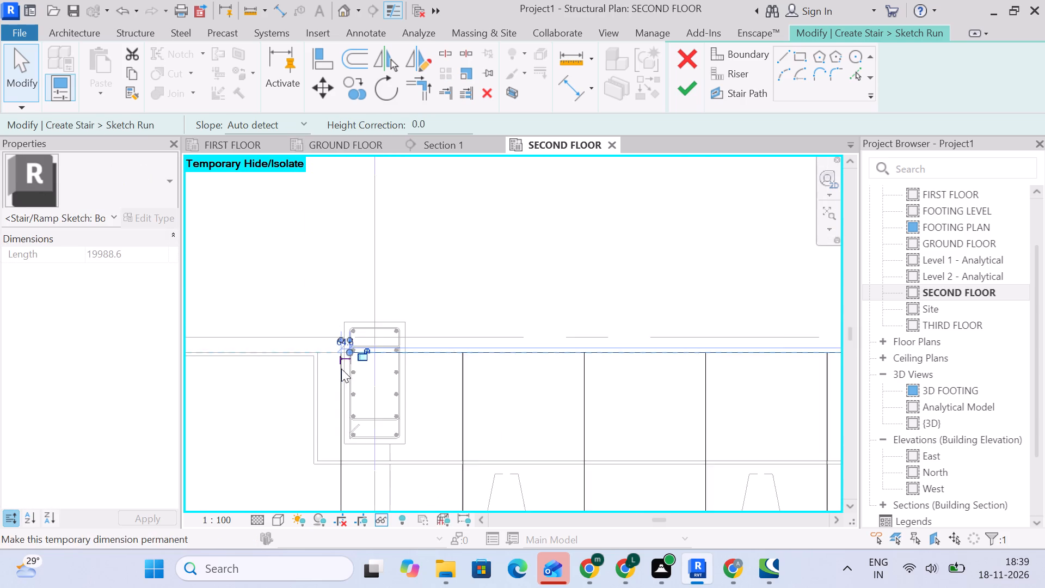
pyautogui.scroll(-4, 341, 369)
pyautogui.moveTo(339, 386); pyautogui.dragTo(358, 252, button='middle')
pyautogui.scroll(-5, 368, 280)
pyautogui.scroll(-2, 362, 341)
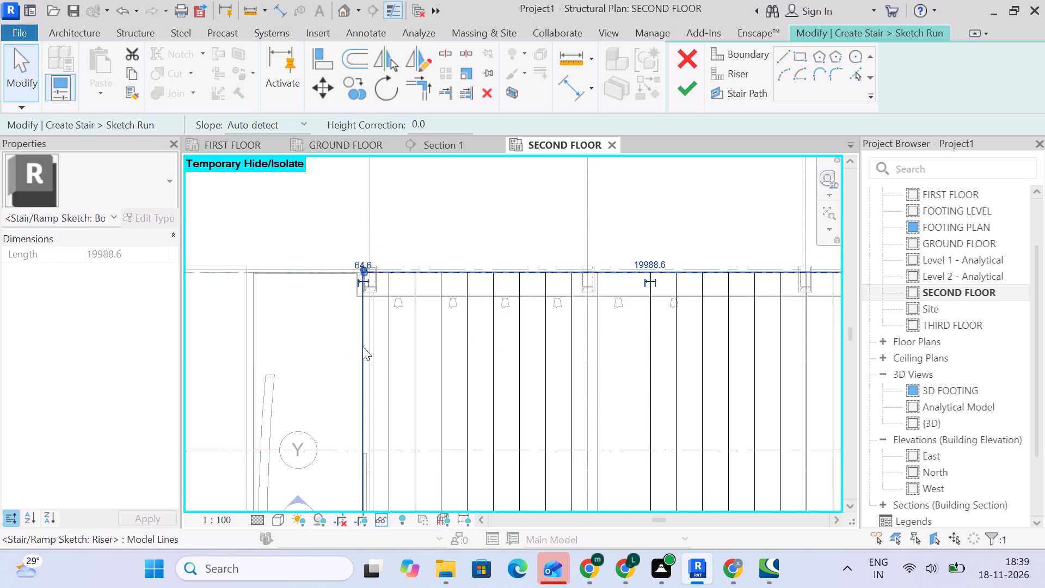
pyautogui.scroll(-2, 362, 346)
pyautogui.moveTo(360, 356); pyautogui.dragTo(368, 219, button='middle')
pyautogui.moveTo(368, 229); pyautogui.dragTo(367, 395, button='middle')
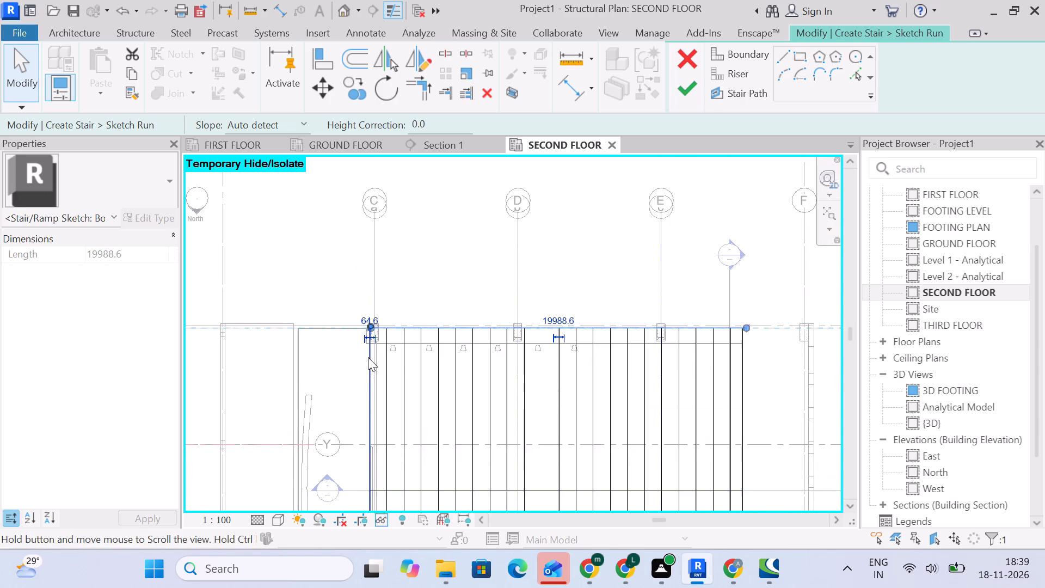
pyautogui.scroll(20, 368, 317)
pyautogui.scroll(9, 368, 317)
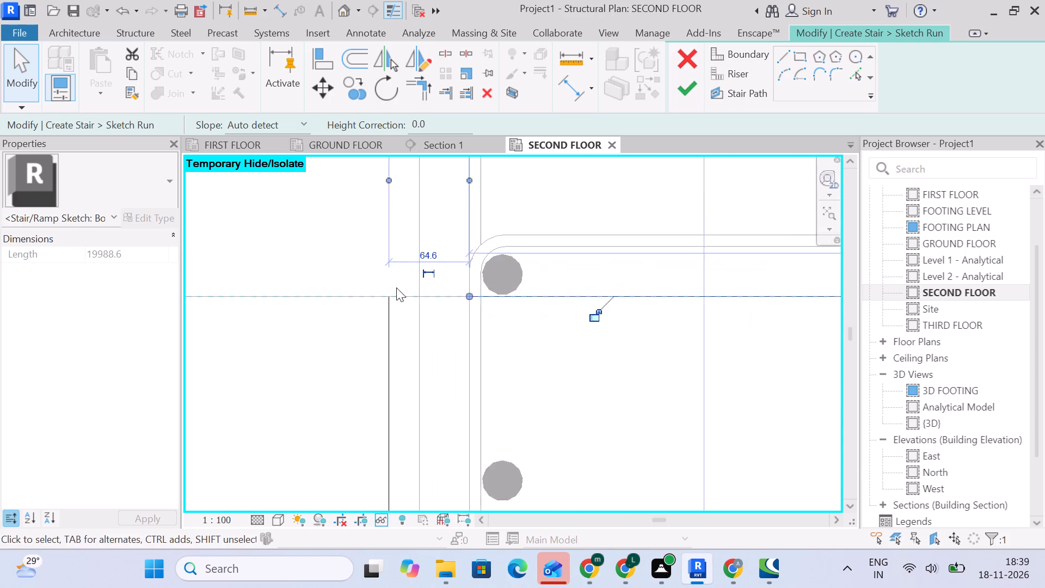
pyautogui.scroll(5, 396, 287)
pyautogui.moveTo(527, 291); pyautogui.dragTo(395, 295)
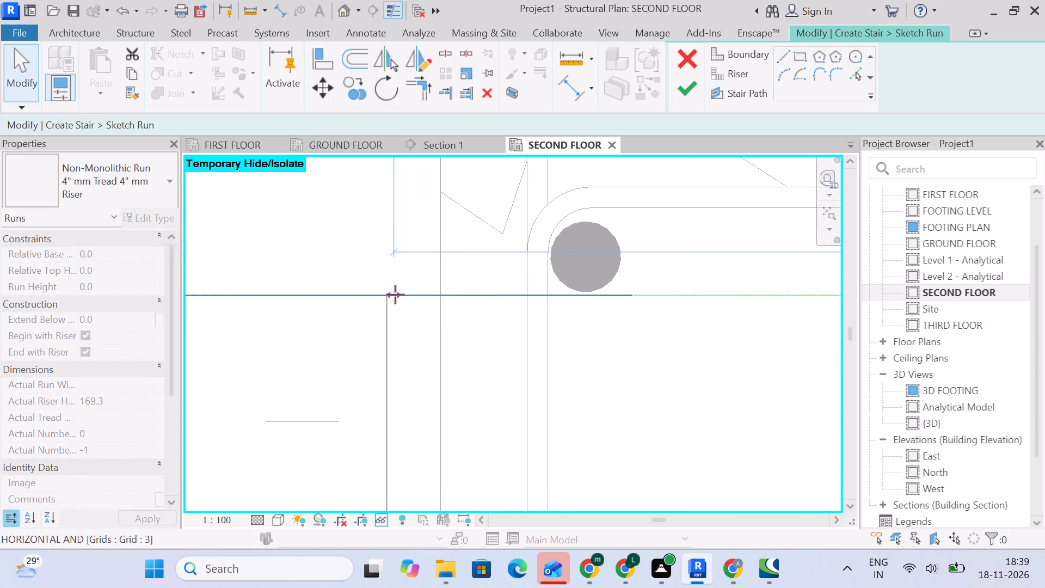
pyautogui.moveTo(395, 295); pyautogui.dragTo(389, 295)
pyautogui.scroll(-18, 415, 313)
pyautogui.click(496, 372)
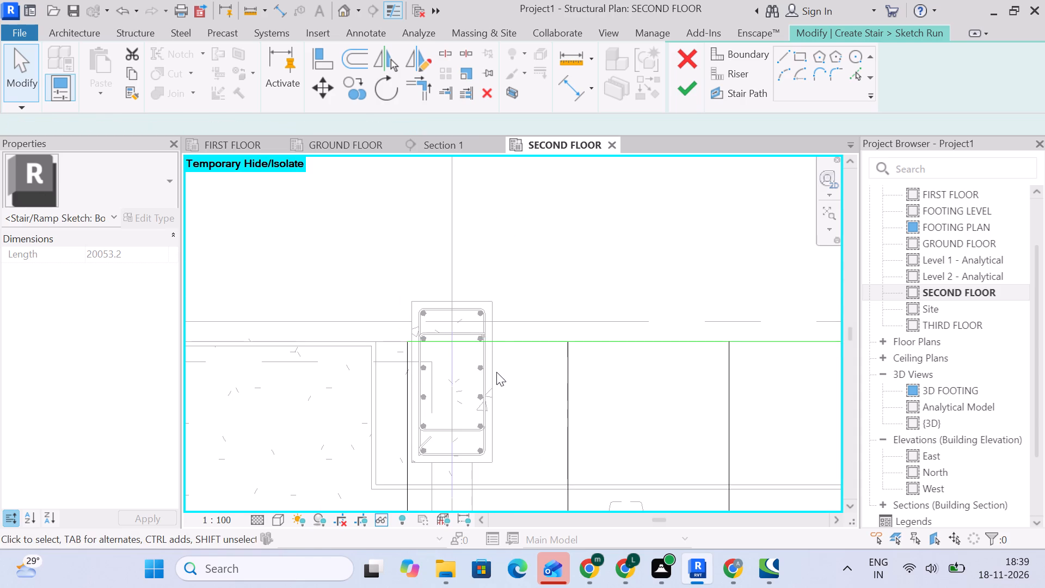
# Finish the run sketch to generate the stair run.
pyautogui.moveTo(522, 382); pyautogui.dragTo(454, 271, button='middle')
pyautogui.scroll(-5, 400, 424)
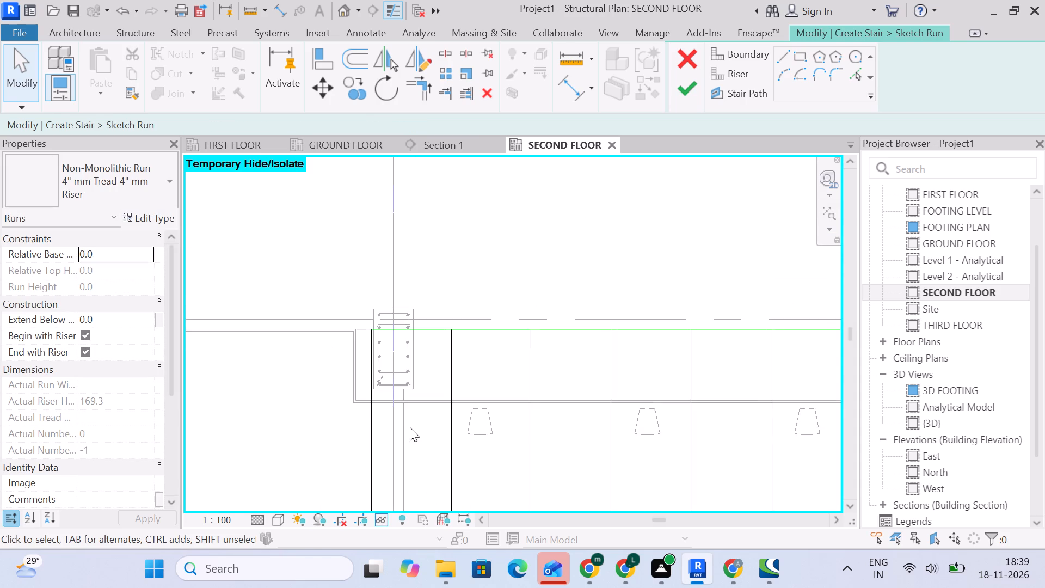
pyautogui.moveTo(428, 430); pyautogui.dragTo(388, 306, button='middle')
pyautogui.scroll(-5, 394, 306)
pyautogui.scroll(-3, 422, 350)
pyautogui.moveTo(423, 352); pyautogui.dragTo(385, 296, button='middle')
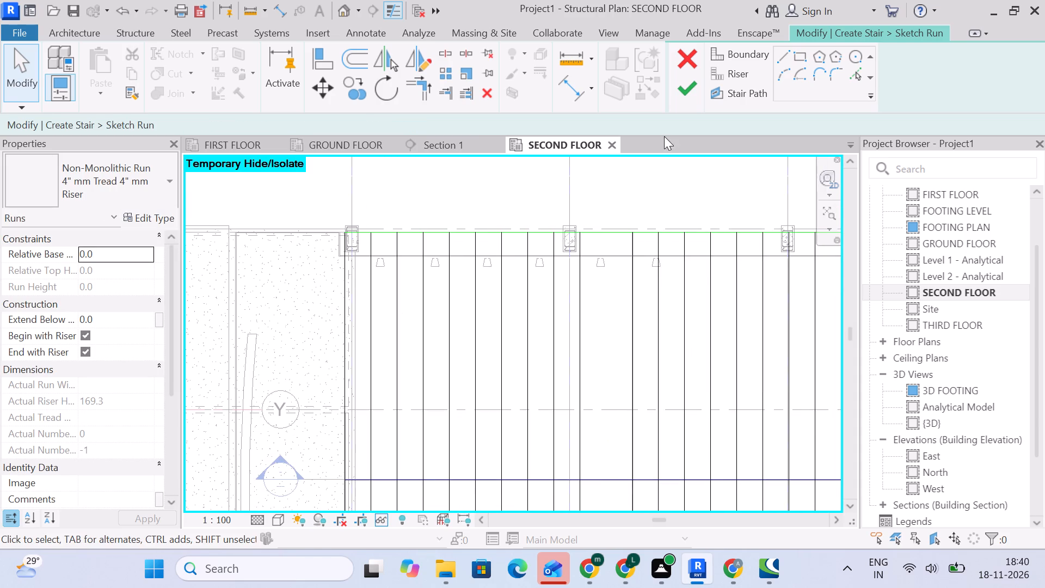
pyautogui.click(679, 79)
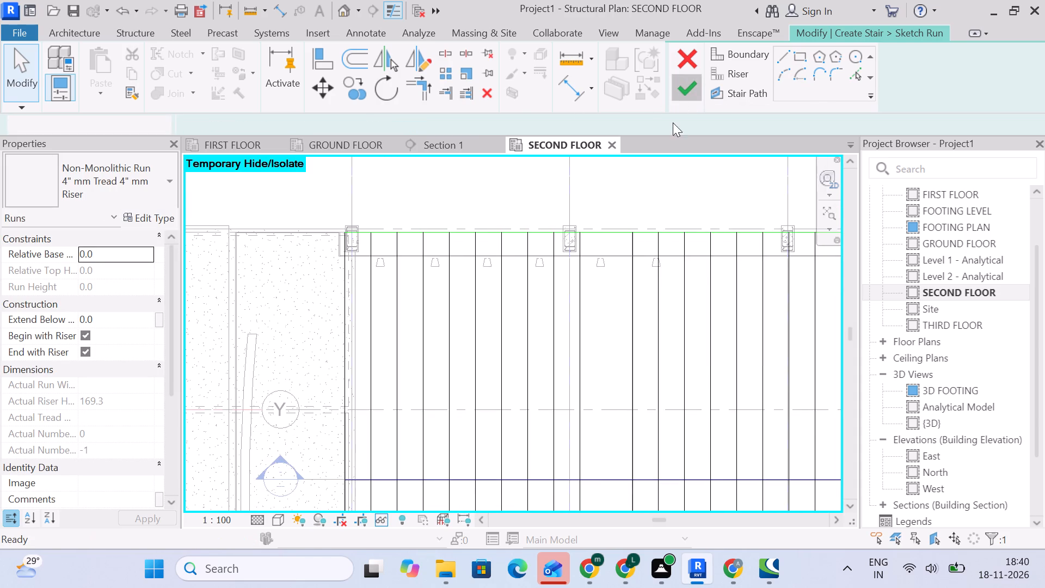
pyautogui.scroll(-5, 616, 231)
pyautogui.moveTo(597, 252); pyautogui.dragTo(448, 231, button='middle')
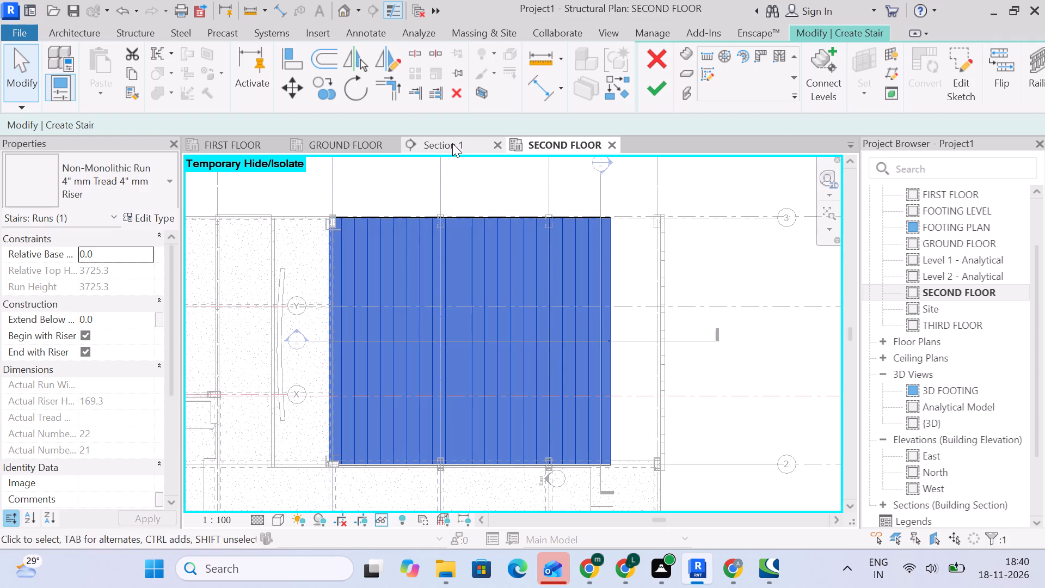
# Examine the new stair run in Section 1, comparing its first step with the slab edge and the lower linked flight.
pyautogui.click(452, 143)
pyautogui.scroll(-2, 463, 223)
pyautogui.moveTo(458, 237); pyautogui.dragTo(507, 348, button='middle')
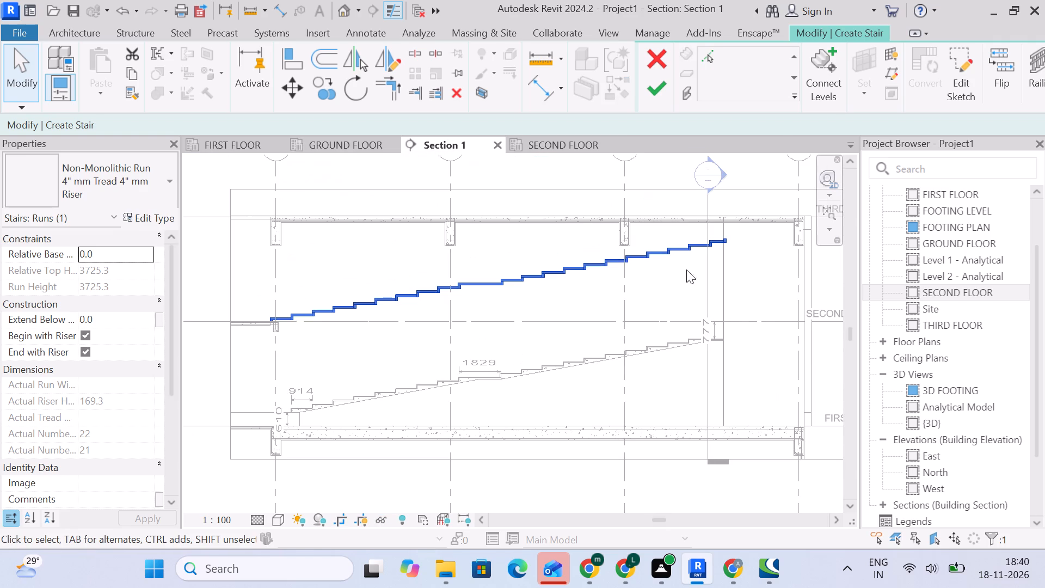
pyautogui.scroll(5, 728, 285)
pyautogui.scroll(-4, 723, 268)
pyautogui.moveTo(279, 310); pyautogui.dragTo(389, 281, button='middle')
pyautogui.scroll(5, 351, 282)
pyautogui.scroll(2, 265, 261)
pyautogui.scroll(1, 376, 311)
pyautogui.moveTo(376, 311); pyautogui.dragTo(383, 290, button='middle')
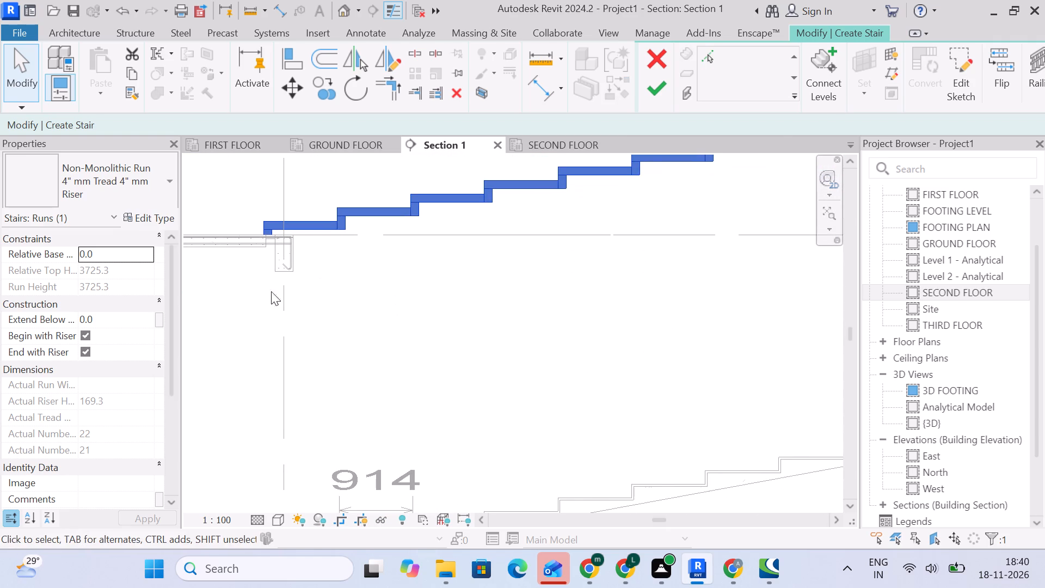
pyautogui.scroll(-5, 416, 296)
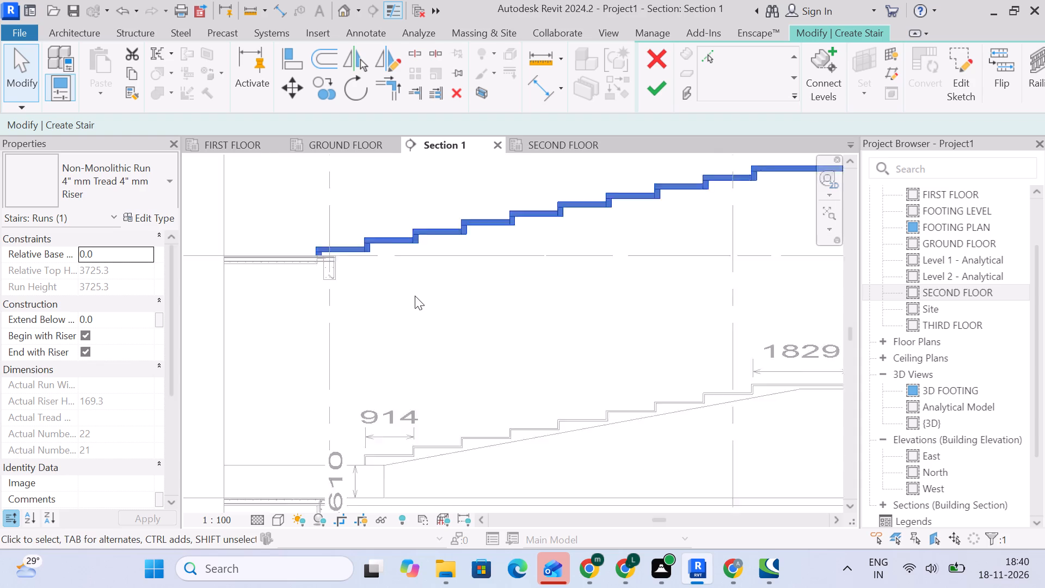
# Finish the stair edit so the theater stair with its sketched run is created.
pyautogui.scroll(-3, 481, 315)
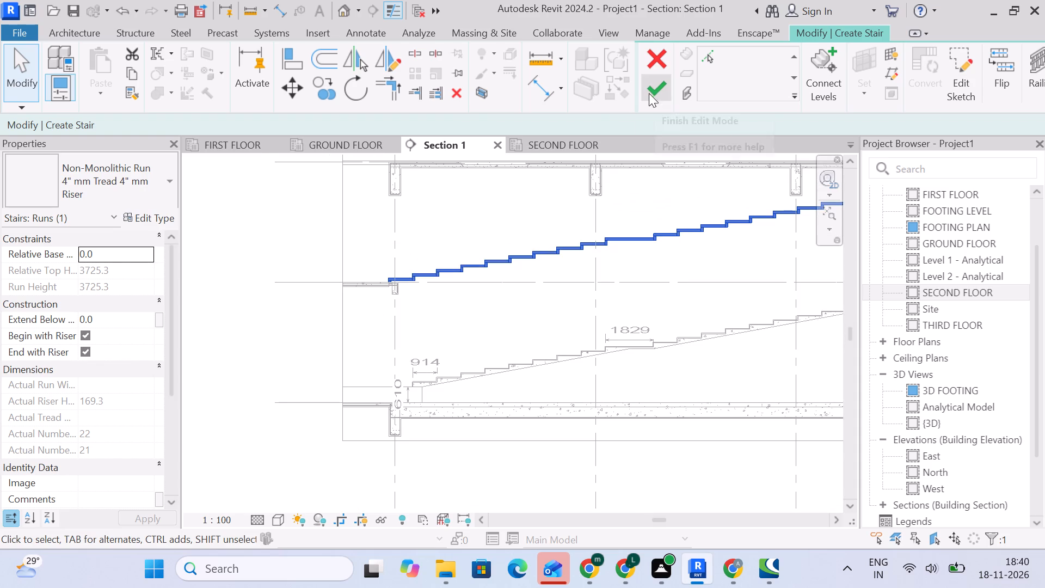
pyautogui.click(103, 196)
pyautogui.click(143, 185)
pyautogui.click(155, 179)
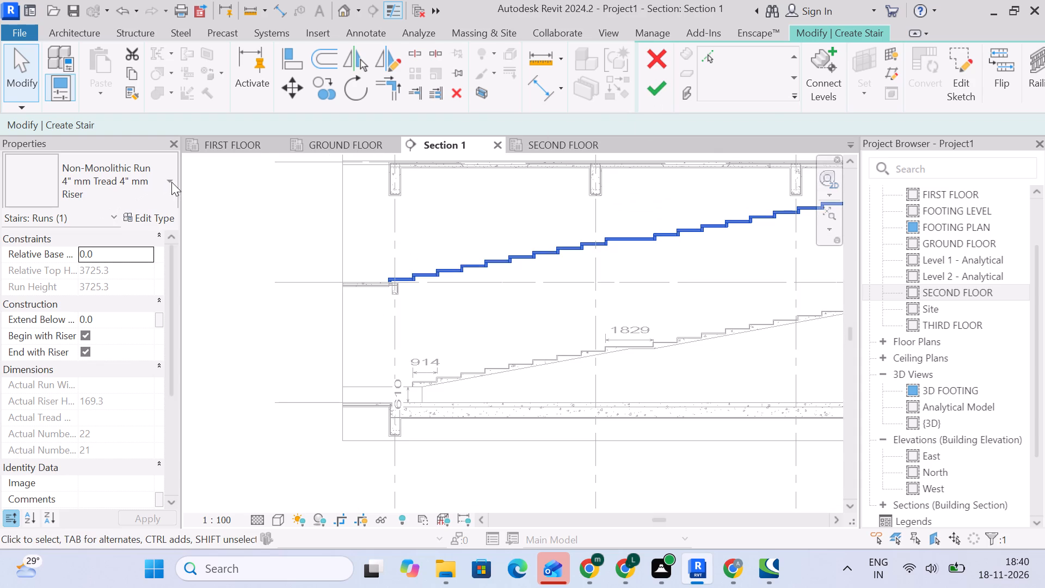
pyautogui.click(171, 182)
pyautogui.click(657, 94)
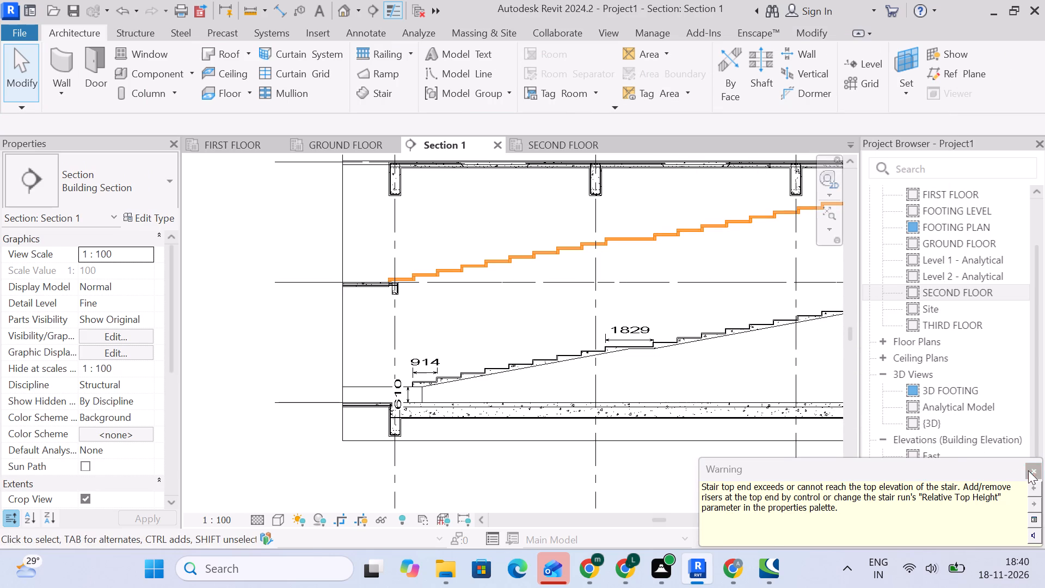
pyautogui.click(1035, 467)
# Set the new stair's base level to FIRST FLOOR and its top level to SECOND FLOOR.
pyautogui.click(638, 244)
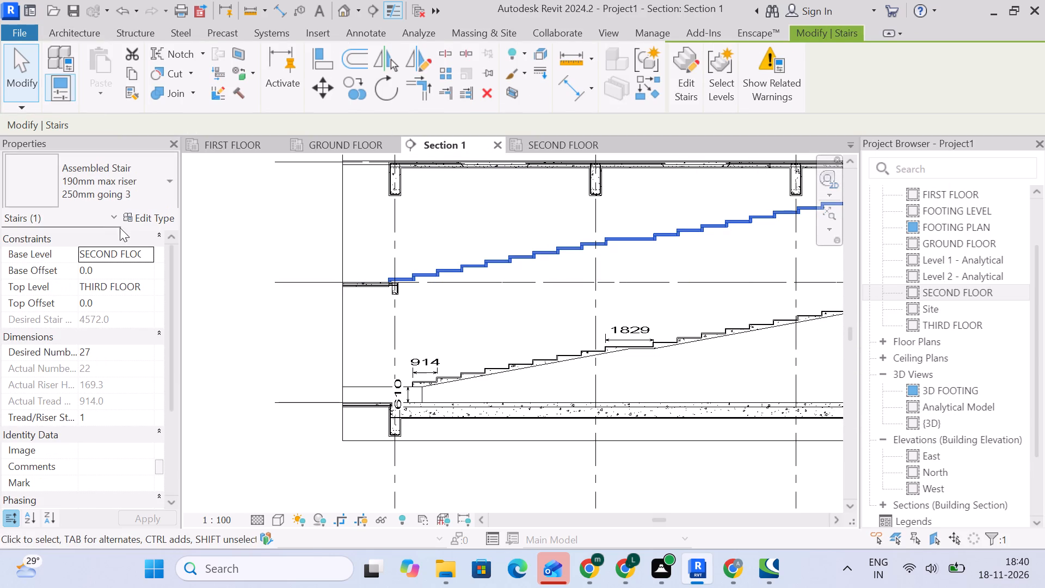
pyautogui.click(152, 252)
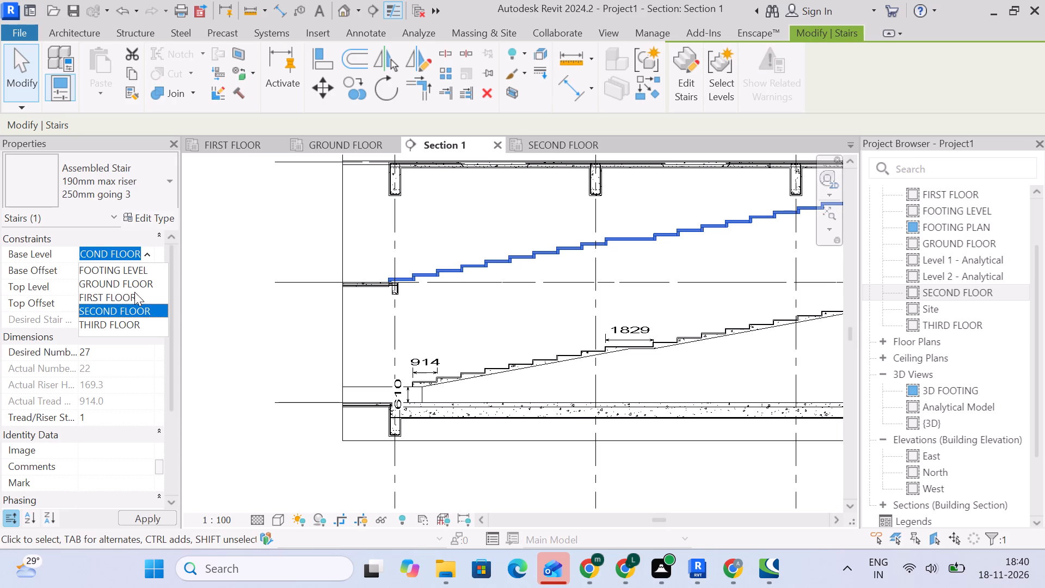
pyautogui.click(138, 298)
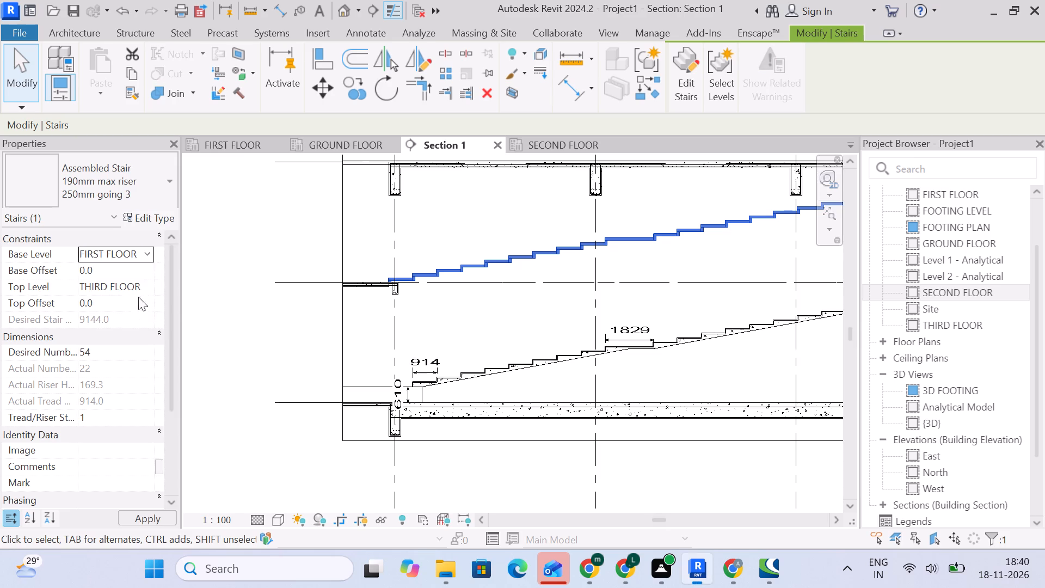
pyautogui.click(149, 285)
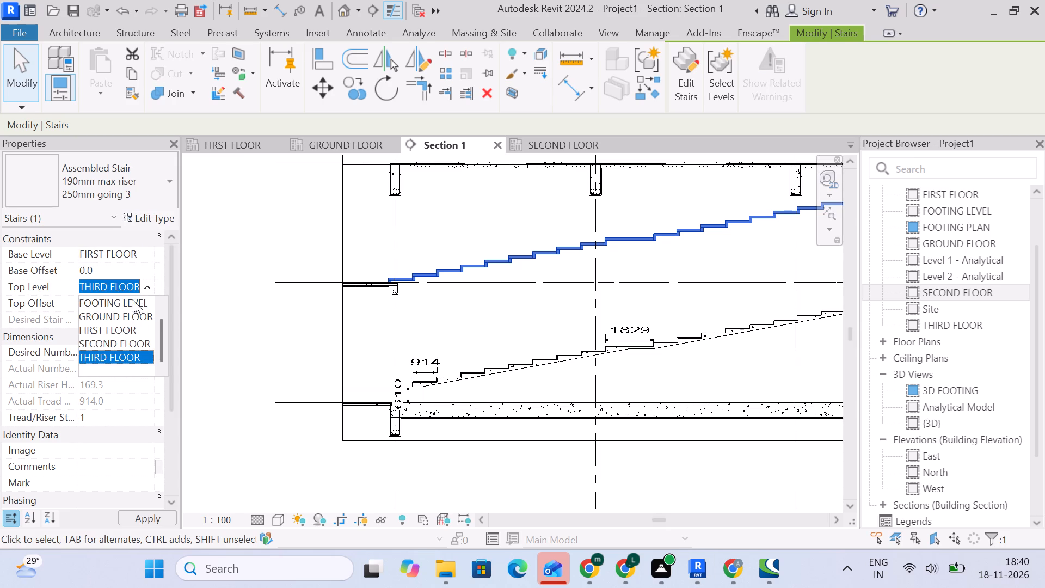
pyautogui.click(129, 329)
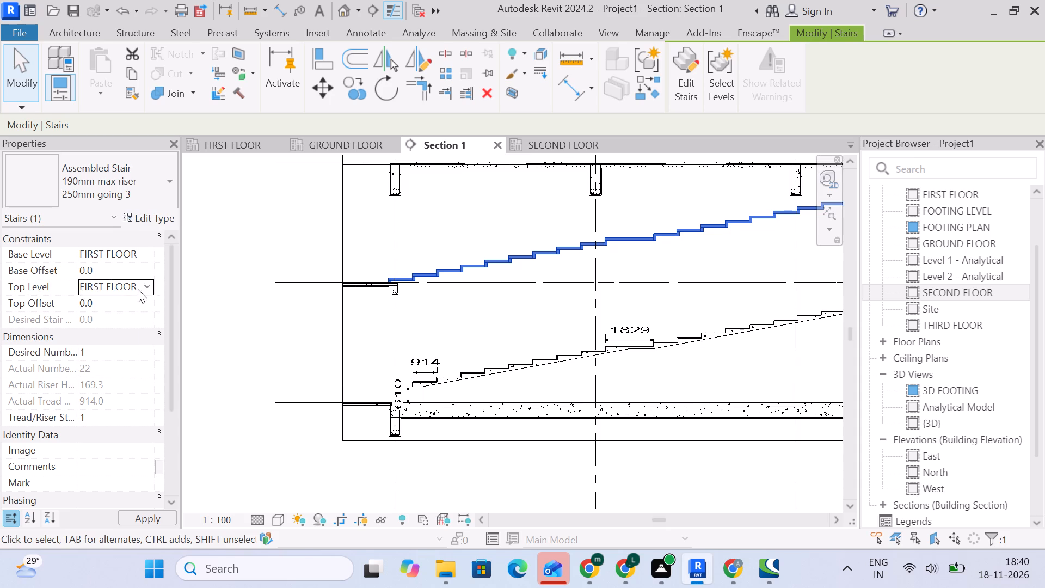
pyautogui.click(149, 286)
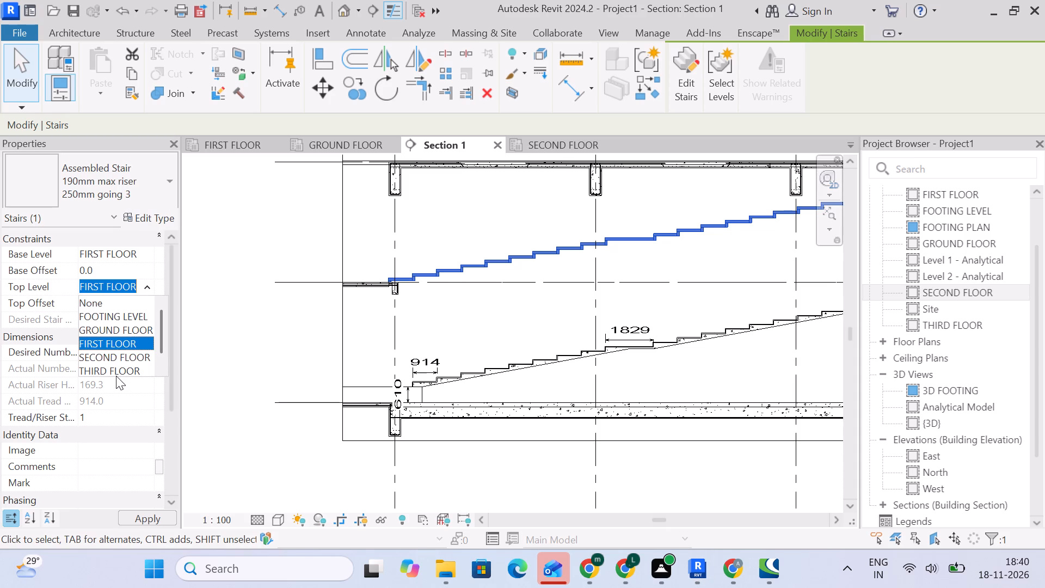
pyautogui.click(116, 376)
pyautogui.click(143, 255)
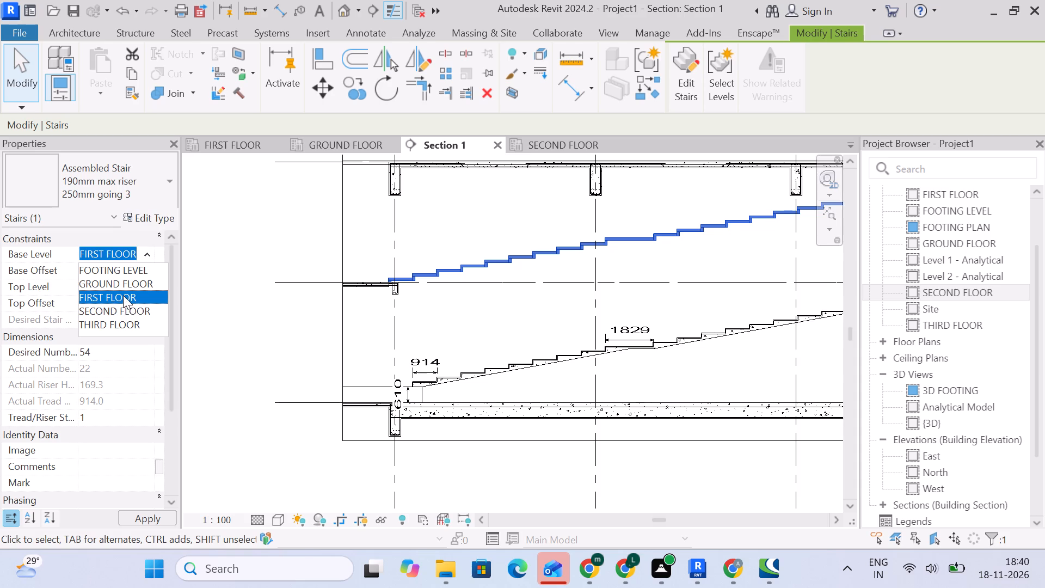
pyautogui.click(123, 295)
pyautogui.click(144, 282)
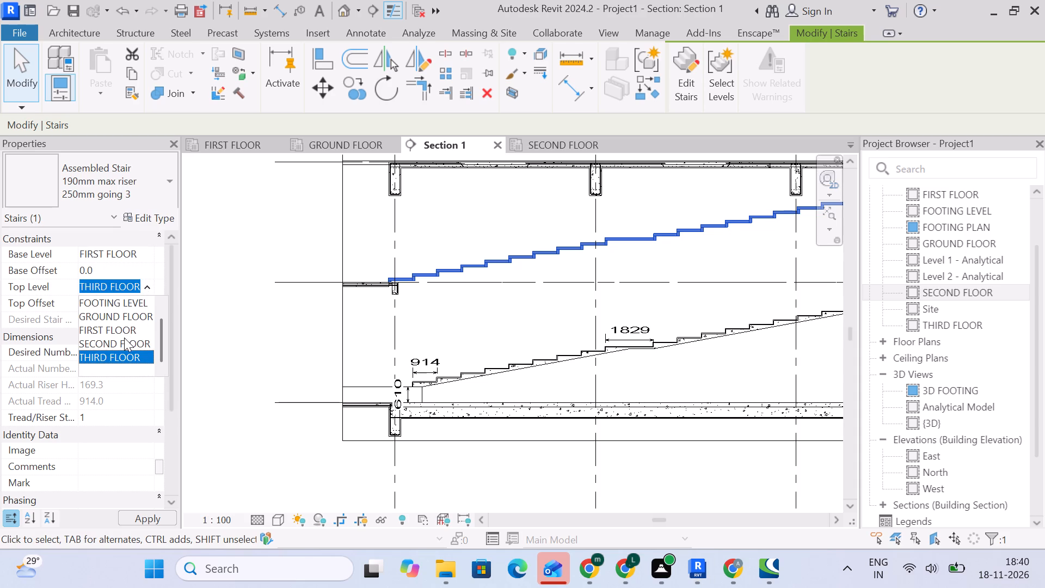
pyautogui.click(124, 342)
# Set the stair's base offset to 610 mm and its top offset to -777 mm.
pyautogui.click(120, 273)
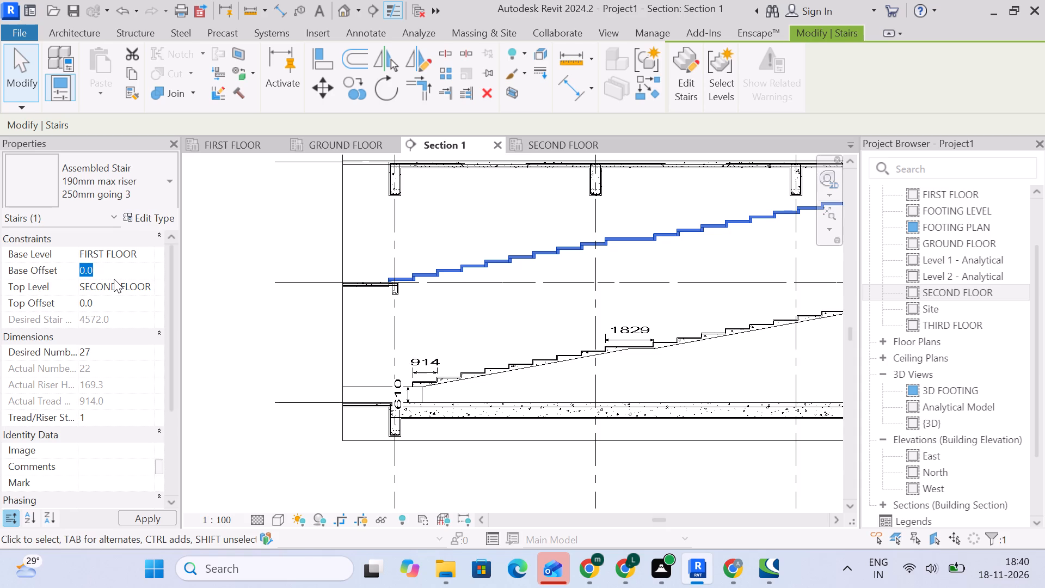
pyautogui.write('610')
pyautogui.press('Return')
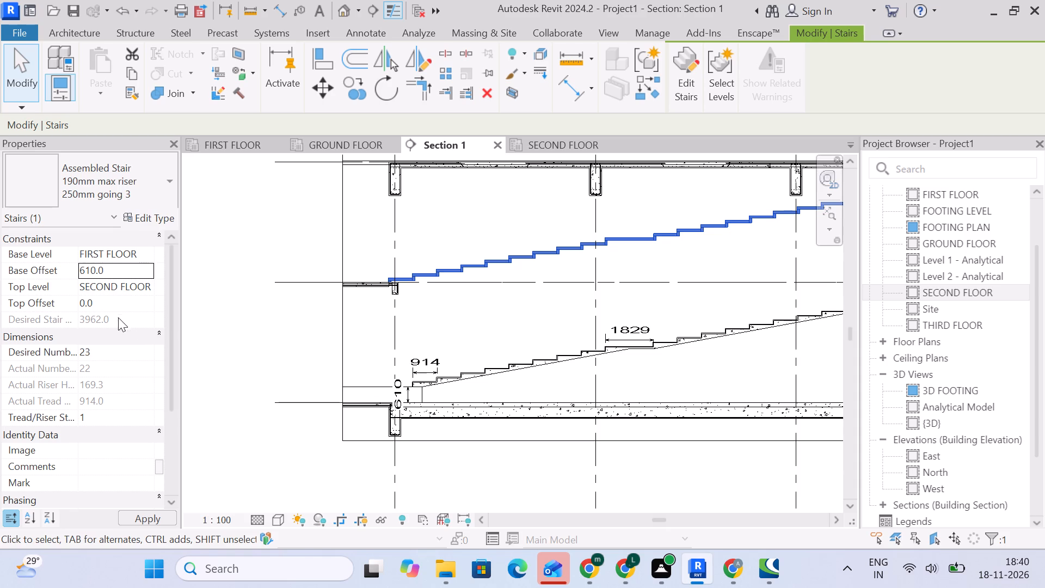
pyautogui.click(118, 303)
pyautogui.press('-')
pyautogui.write('777')
pyautogui.press('Return')
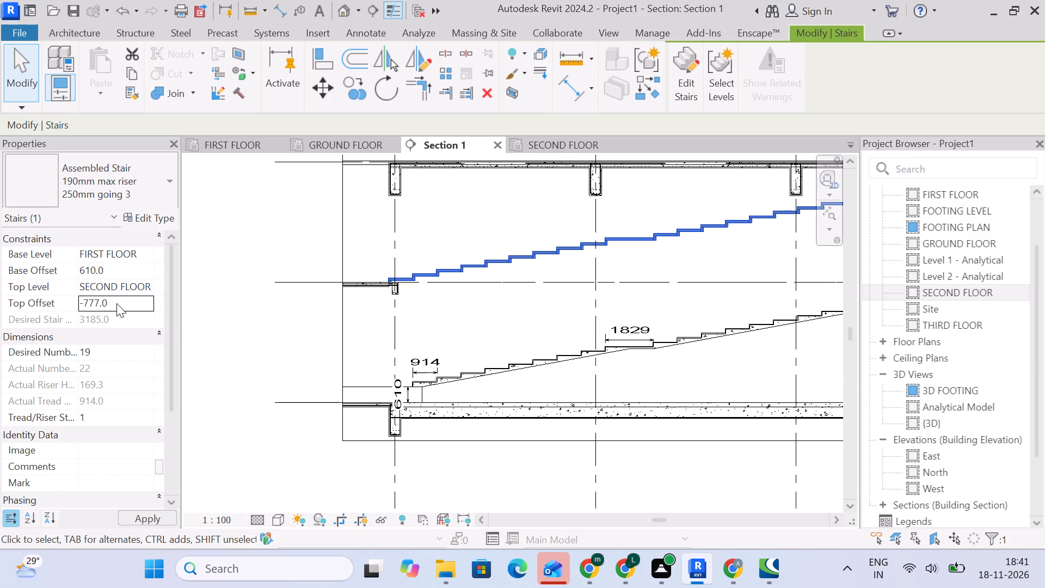
# Change the stair's type to the cast-in-place Monolithic Stair SCREEN 2.
pyautogui.click(140, 133)
pyautogui.click(136, 186)
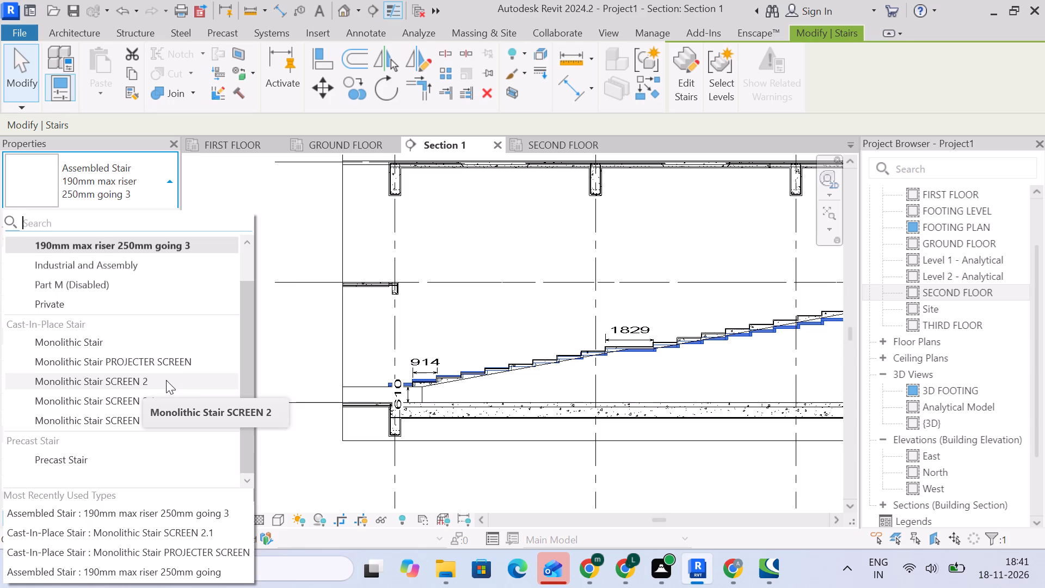
pyautogui.click(125, 383)
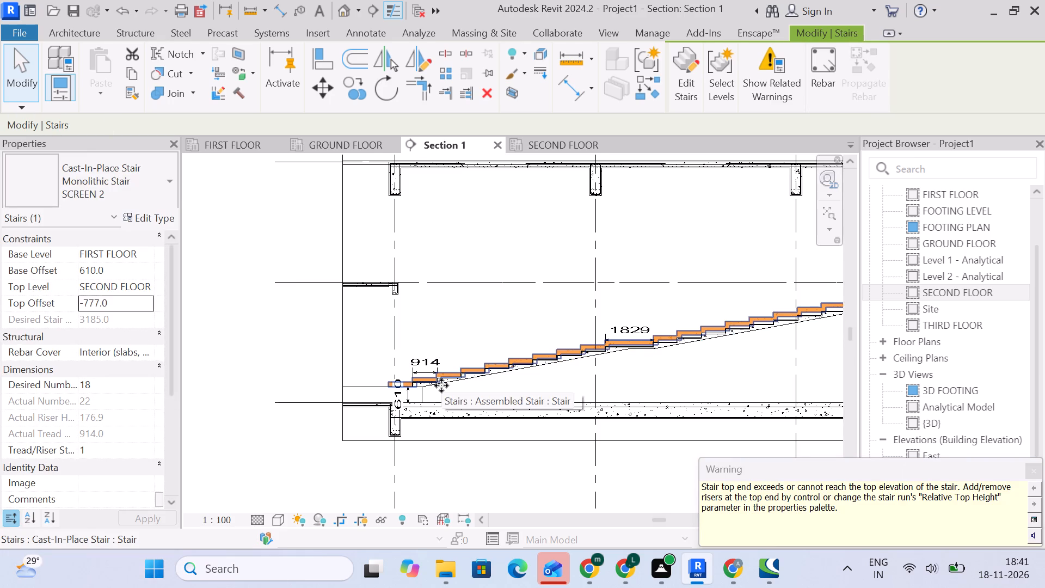
# Examine the stair against the linked stepped flight in Section 1, from the first step to the top landing.
pyautogui.scroll(9, 441, 385)
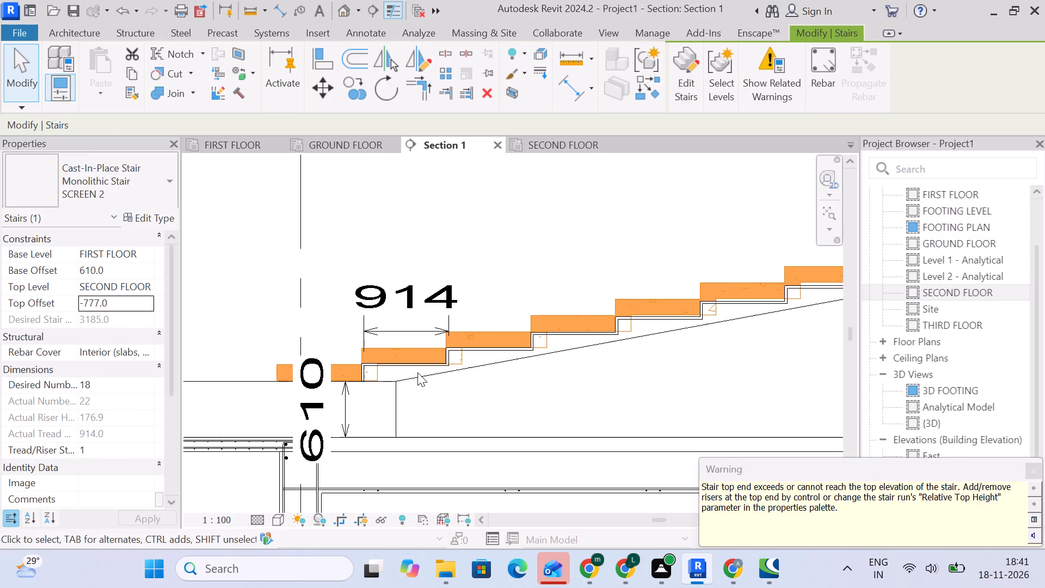
pyautogui.scroll(4, 417, 368)
pyautogui.scroll(-3, 432, 376)
pyautogui.moveTo(432, 377); pyautogui.dragTo(434, 304, button='middle')
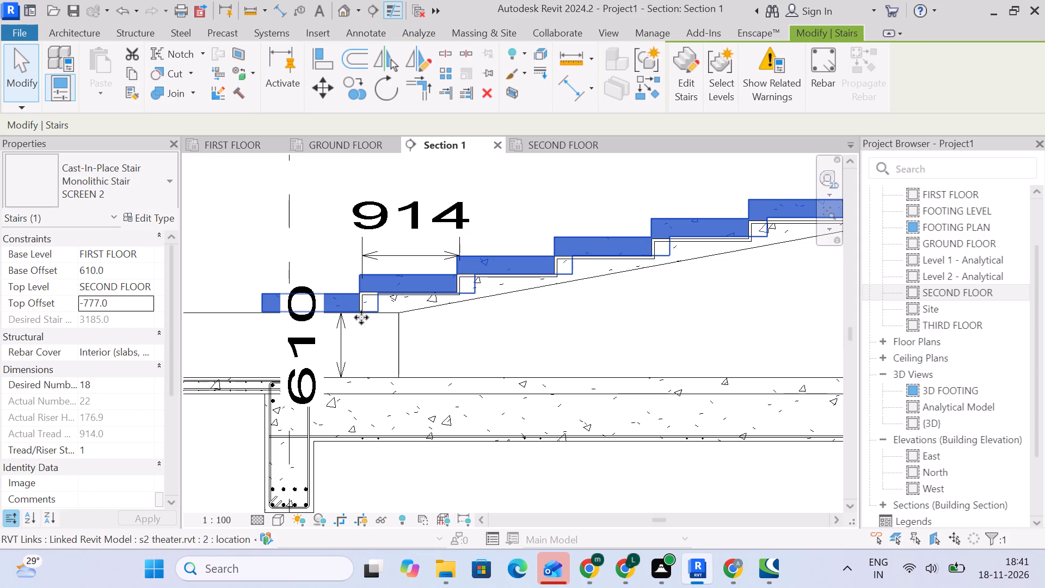
pyautogui.scroll(-2, 501, 301)
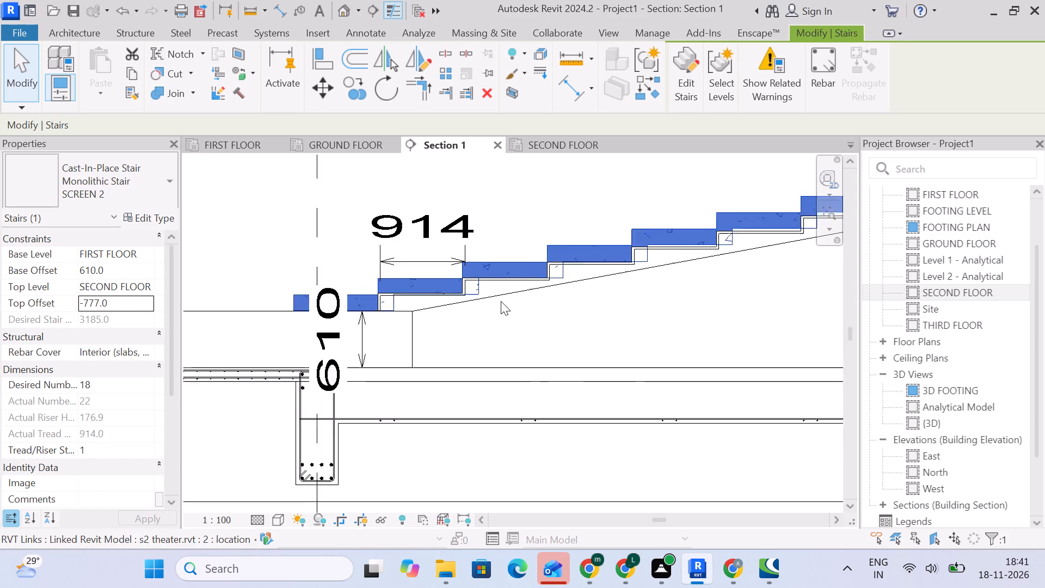
pyautogui.scroll(-8, 501, 301)
pyautogui.moveTo(575, 310); pyautogui.dragTo(281, 347, button='middle')
pyautogui.scroll(10, 663, 246)
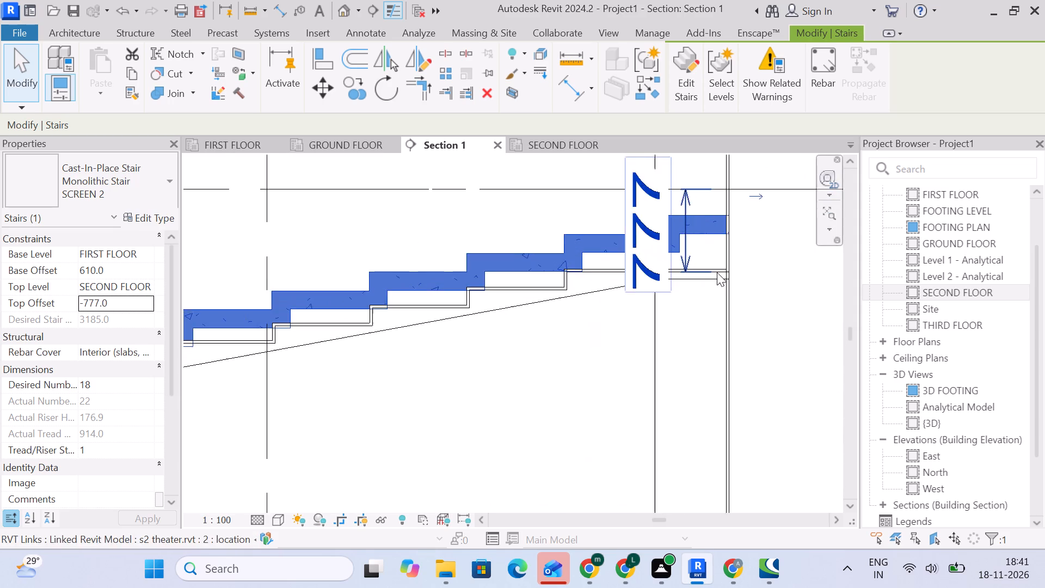
pyautogui.moveTo(717, 272); pyautogui.dragTo(595, 292, button='middle')
pyautogui.scroll(5, 606, 234)
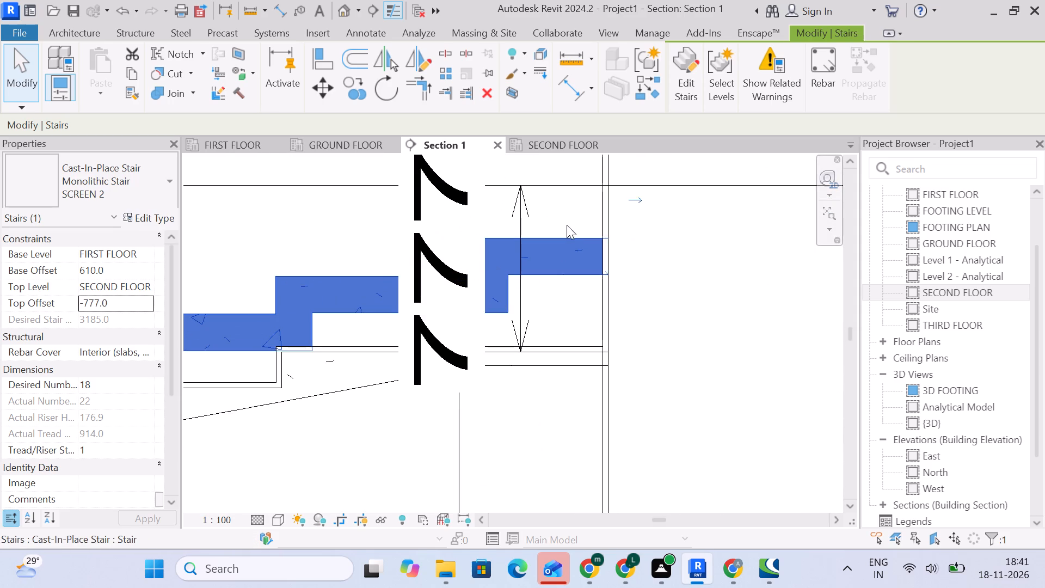
# Add an aligned dimension between the stair's top tread and the SECOND FLOOR level line.
pyautogui.click(570, 97)
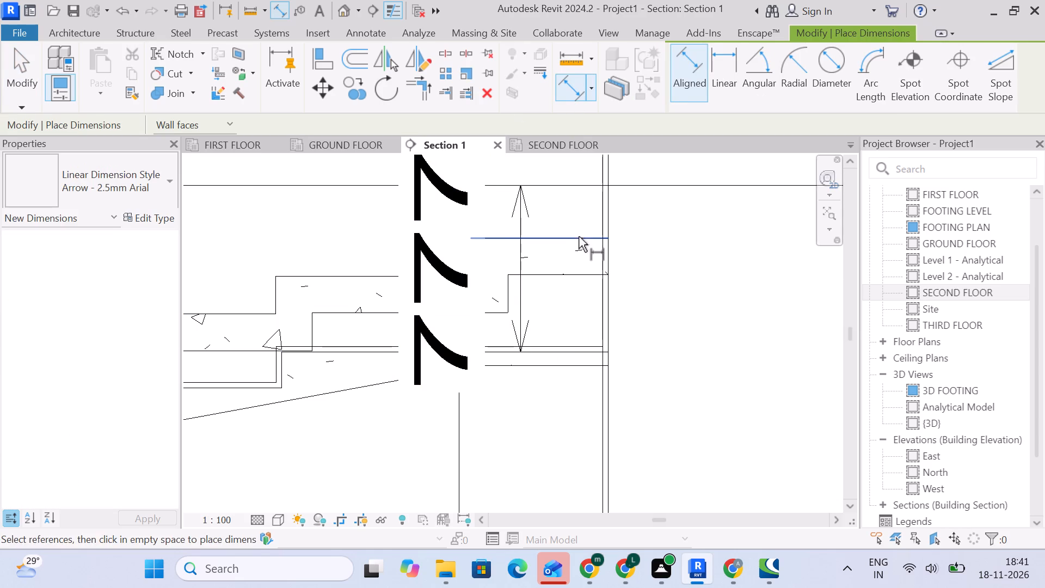
pyautogui.click(579, 236)
pyautogui.click(580, 183)
pyautogui.scroll(-4, 593, 228)
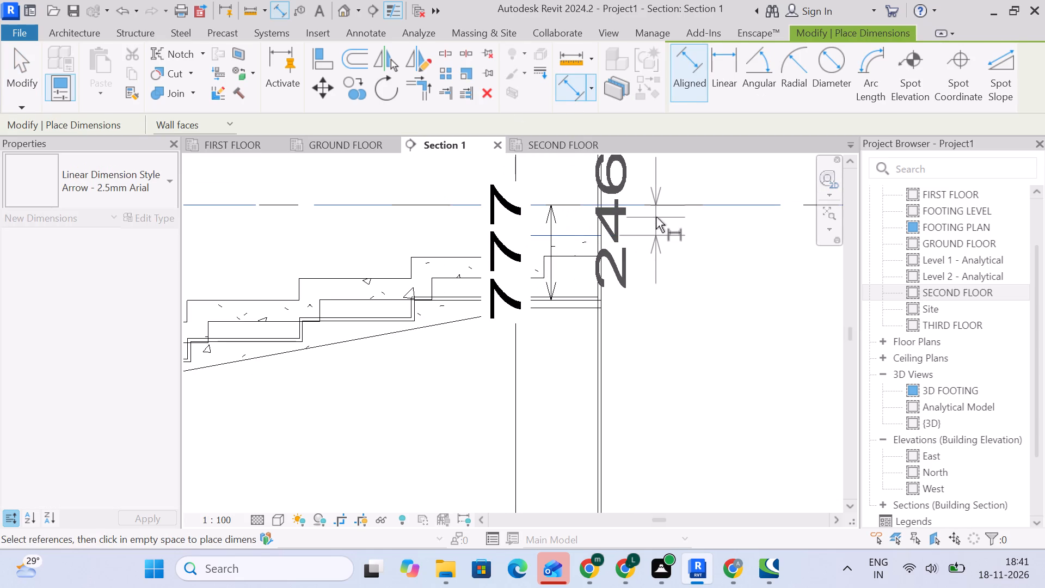
pyautogui.click(659, 218)
pyautogui.scroll(-4, 575, 264)
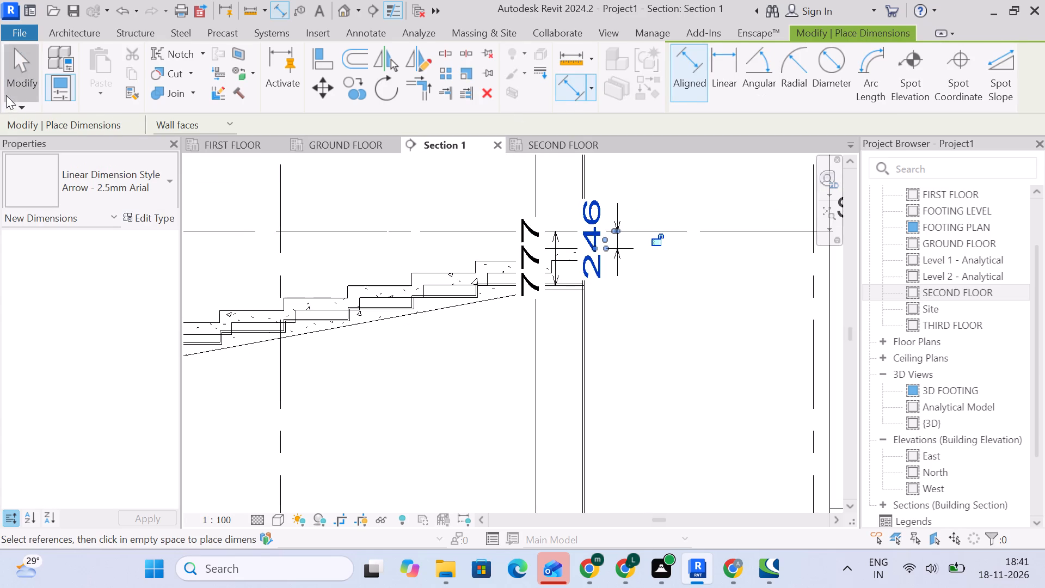
pyautogui.click(6, 96)
# Set the cast-in-place stair's top offset to -800 mm.
pyautogui.click(347, 302)
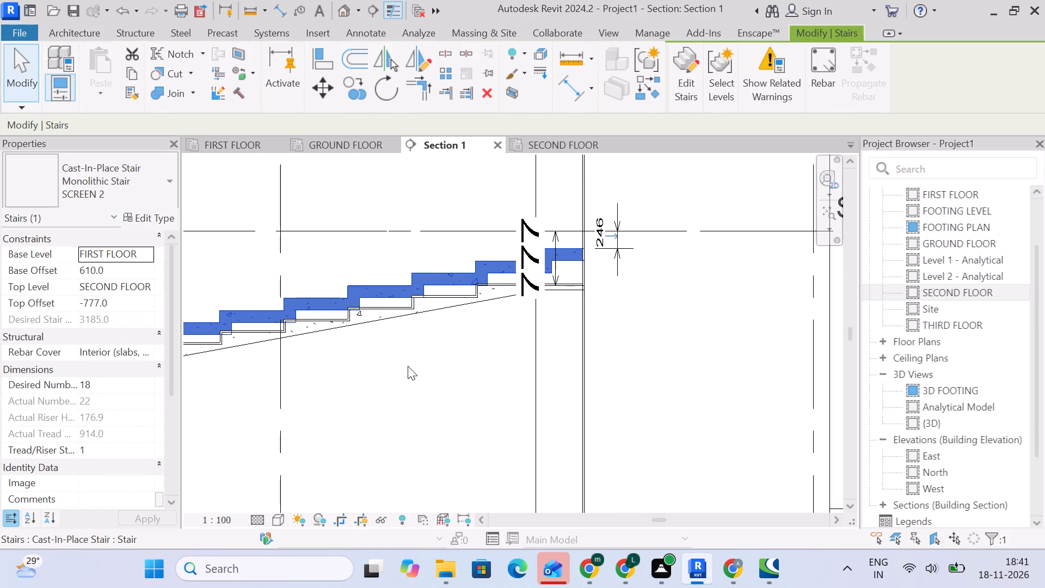
pyautogui.moveTo(408, 366); pyautogui.dragTo(486, 294, button='middle')
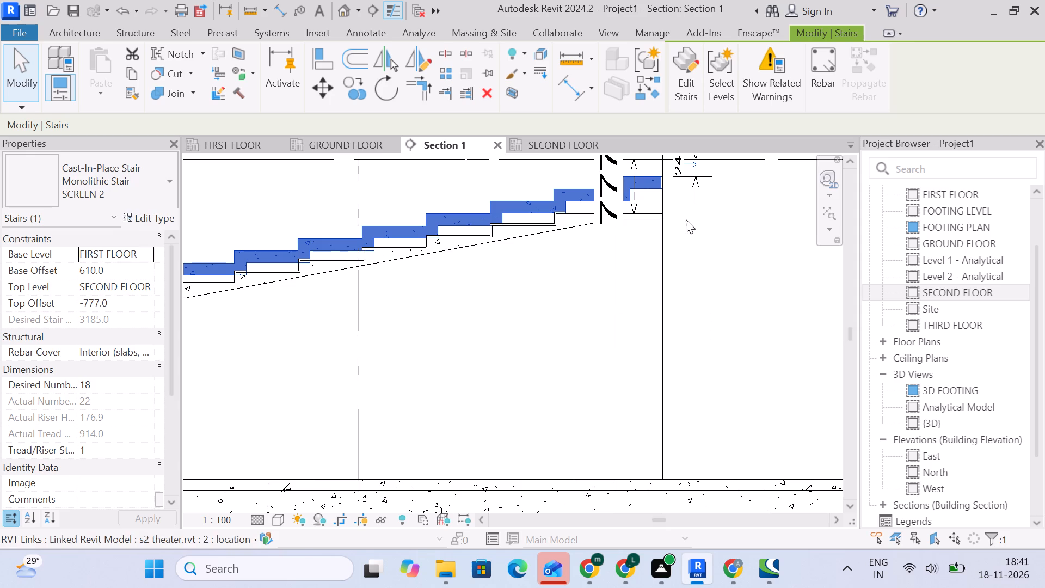
pyautogui.moveTo(693, 219); pyautogui.dragTo(712, 261, button='middle')
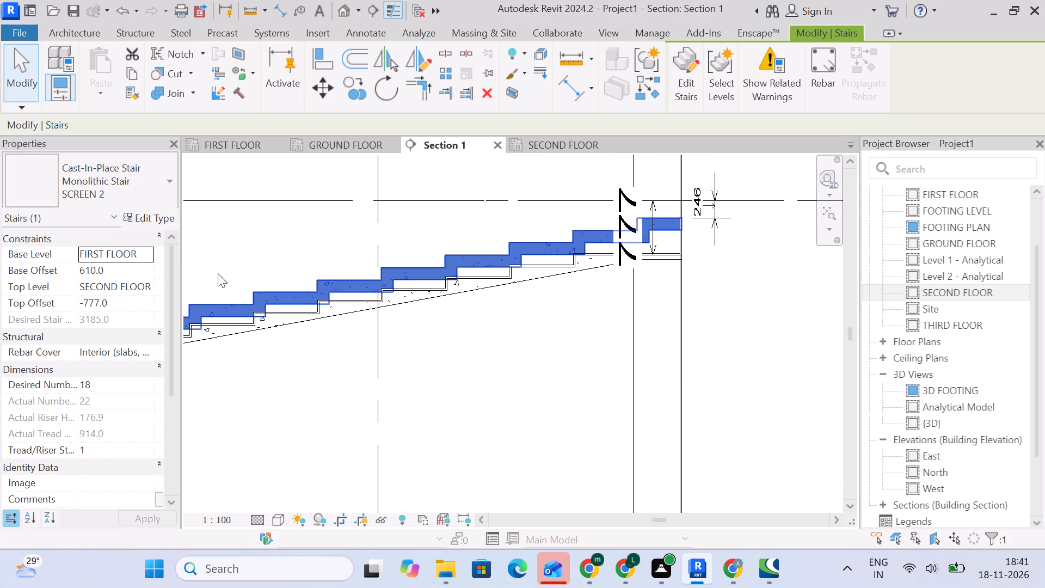
pyautogui.click(142, 305)
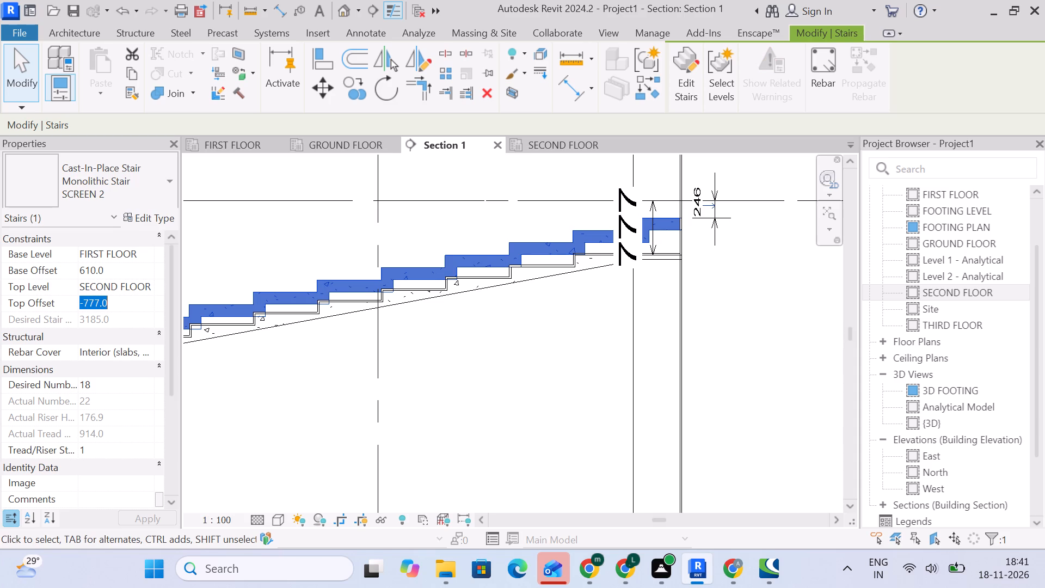
pyautogui.write('800')
pyautogui.press('Return')
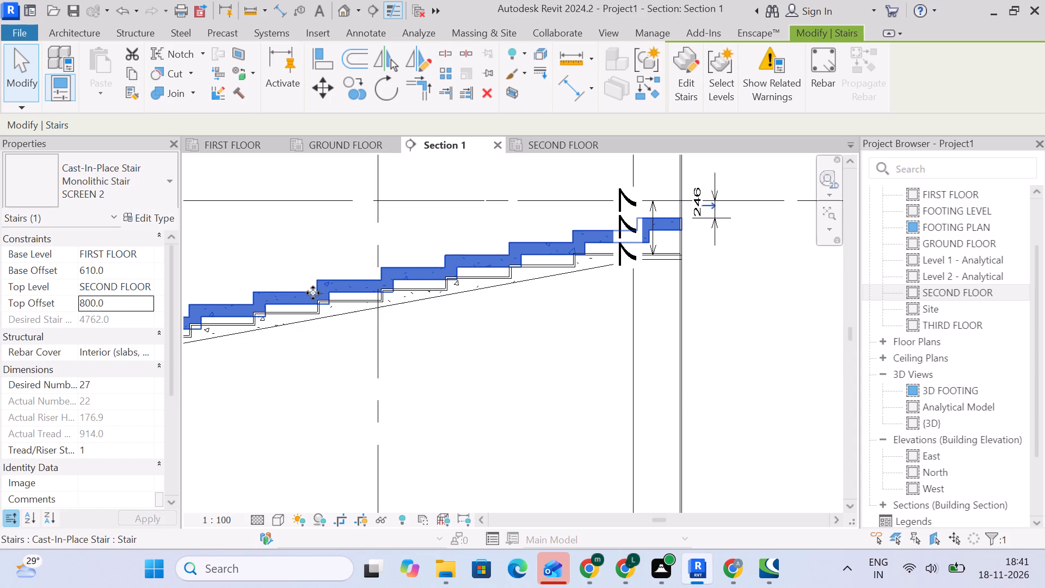
pyautogui.click(120, 301)
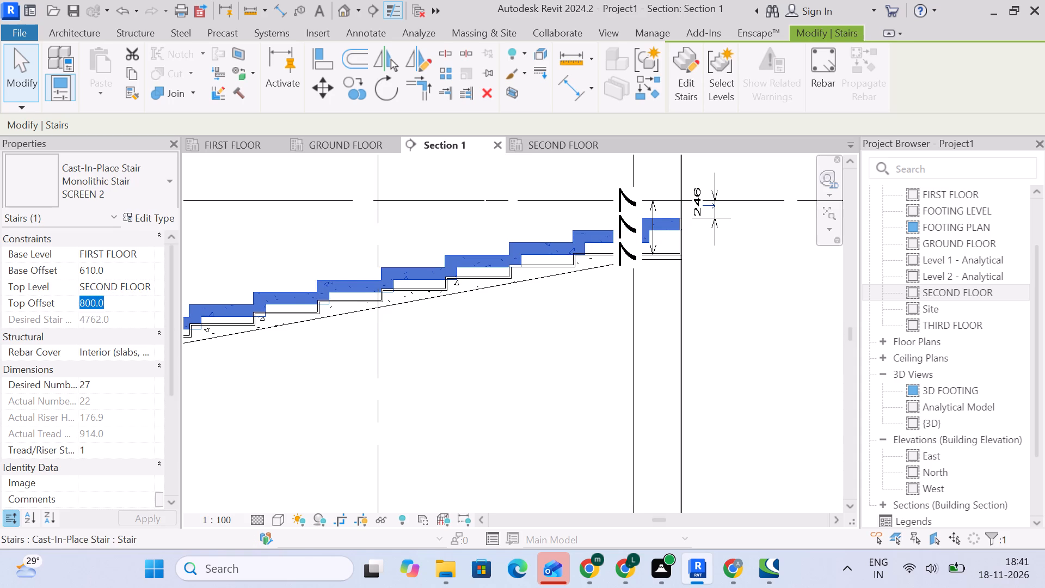
pyautogui.click(85, 302)
pyautogui.press('Left')
pyautogui.press('Left')
pyautogui.press('Left')
pyautogui.press('Left')
pyautogui.press('-')
pyautogui.press('Return')
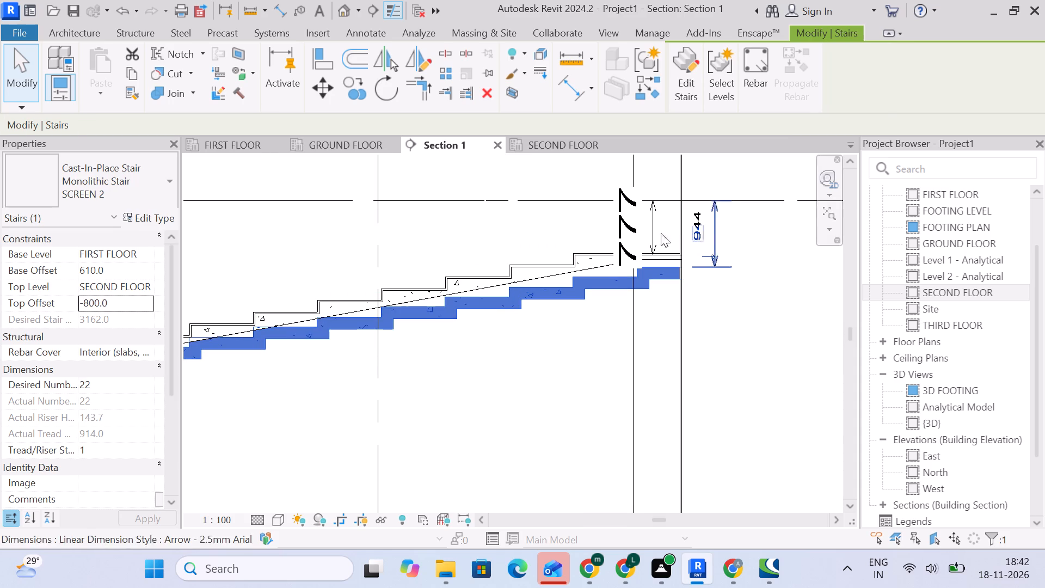
# Measure the vertical gap between the cast-in-place stair's top tread and the linked stair's top tread with an aligned dimension.
pyautogui.scroll(5, 666, 260)
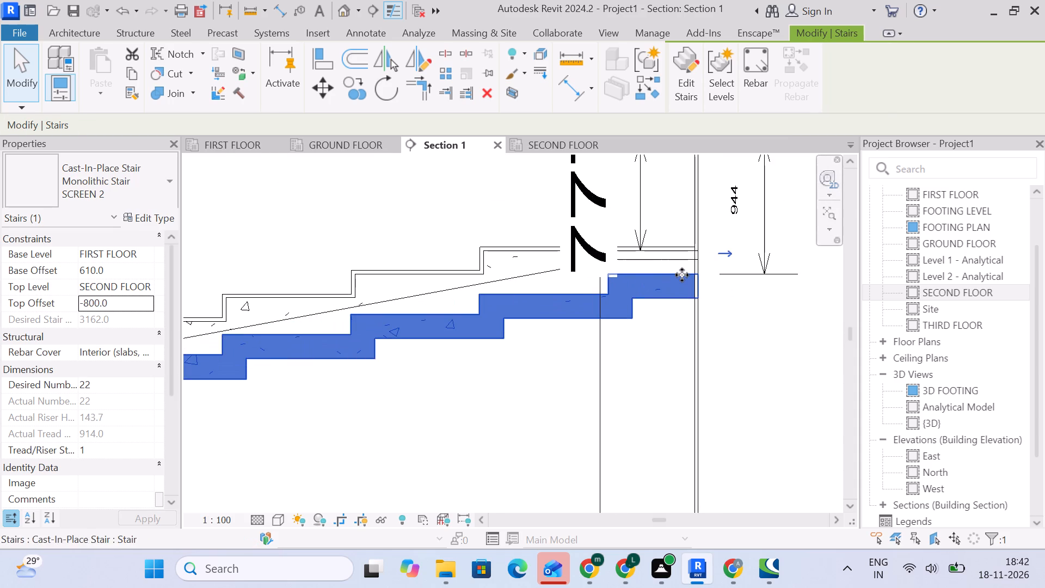
pyautogui.moveTo(682, 275); pyautogui.dragTo(624, 266, button='middle')
pyautogui.scroll(5, 630, 261)
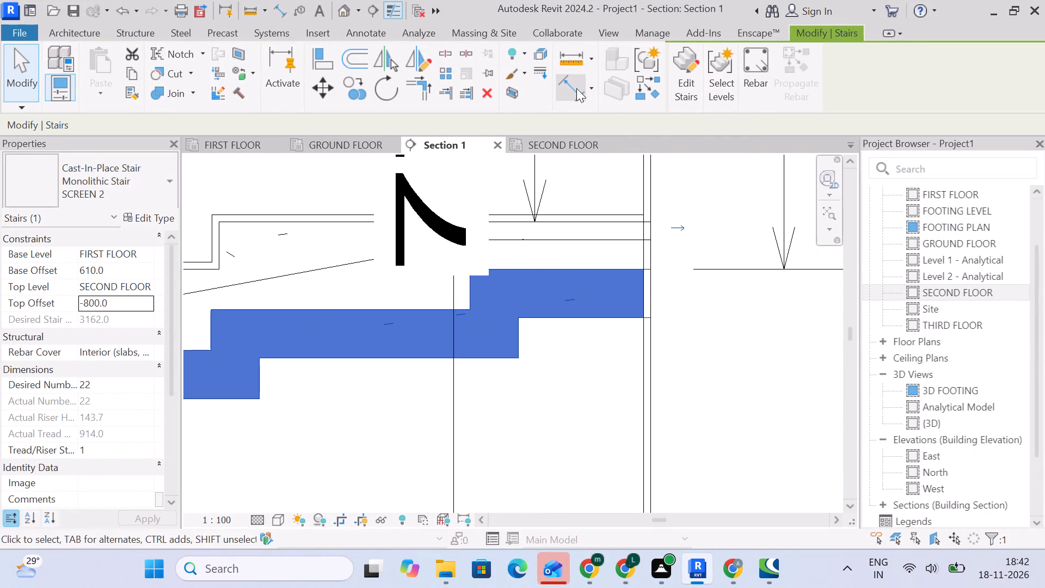
pyautogui.click(572, 87)
pyautogui.click(607, 266)
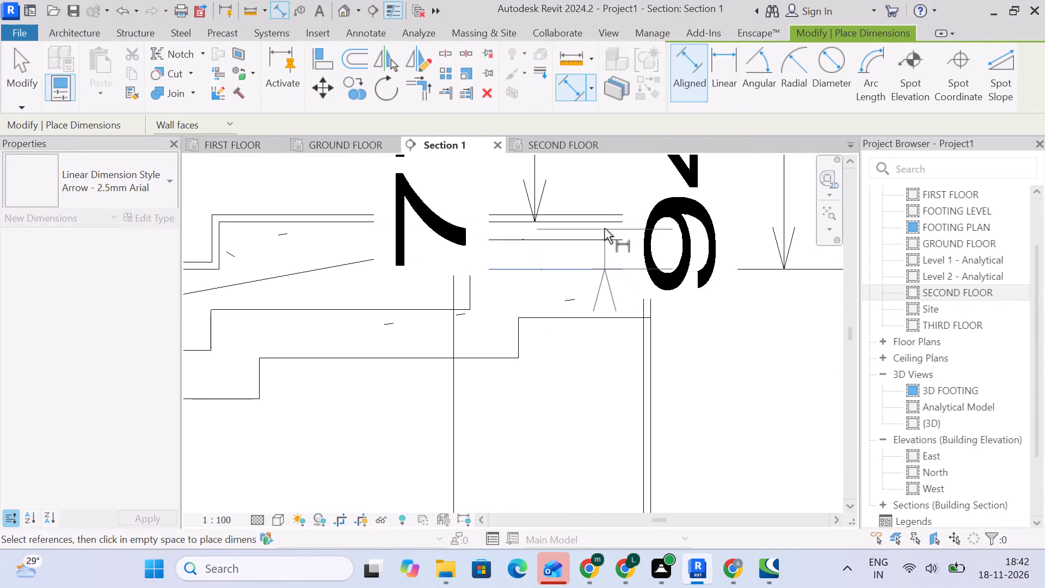
pyautogui.click(604, 226)
pyautogui.scroll(-5, 604, 226)
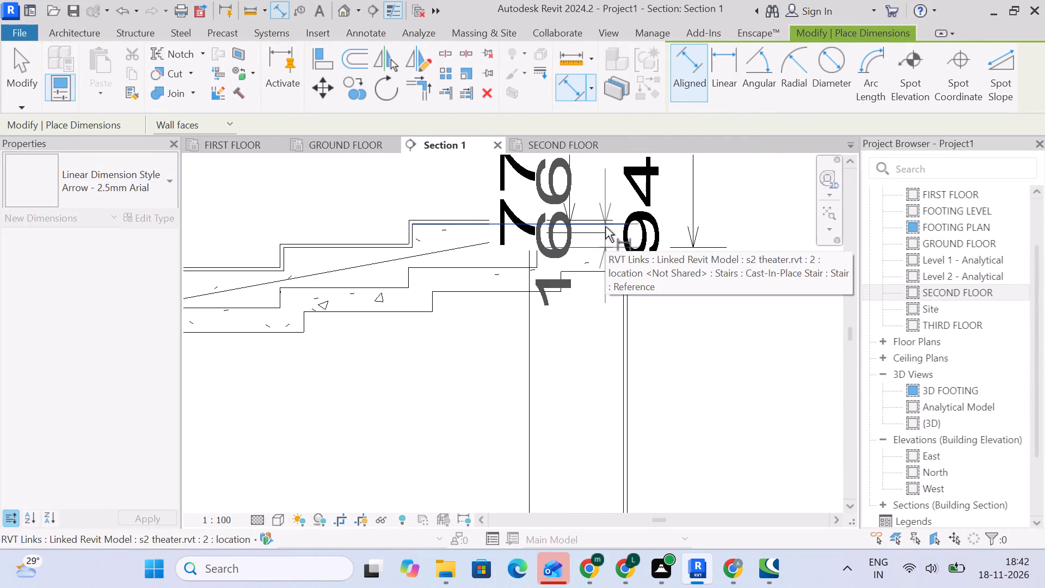
pyautogui.press('Escape')
pyautogui.scroll(-11, 603, 243)
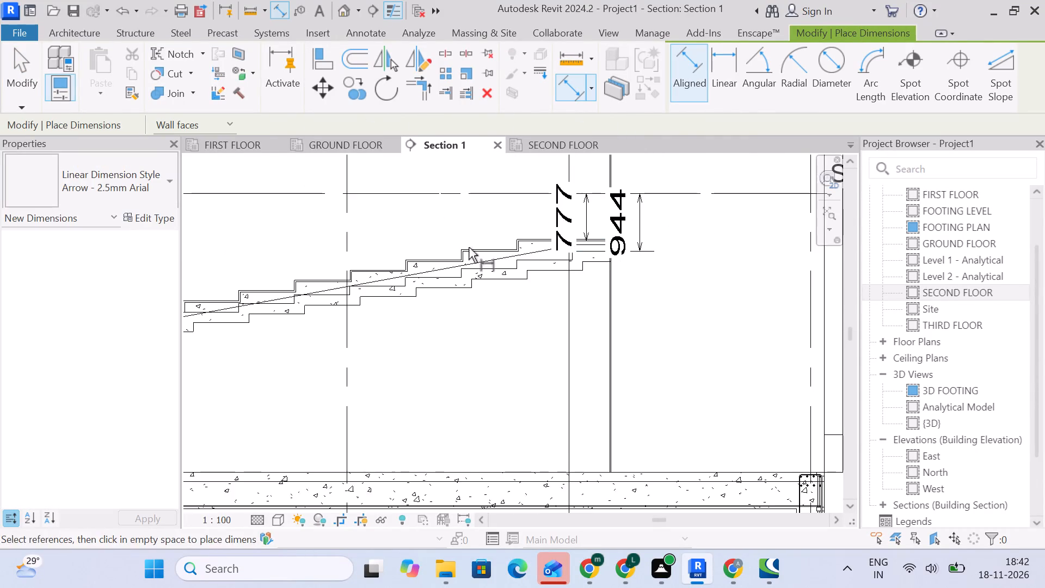
pyautogui.scroll(-4, 534, 257)
pyautogui.click(16, 66)
# Delete the two vertical dimensions between the stairs' top treads and the SECOND FLOOR level line.
pyautogui.scroll(3, 579, 242)
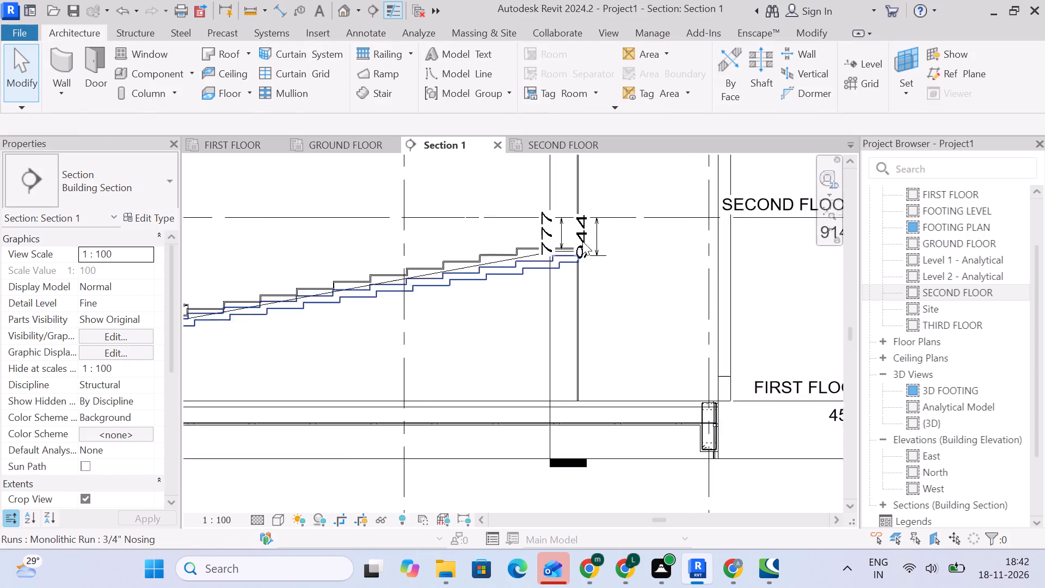
pyautogui.scroll(2, 582, 241)
pyautogui.click(605, 237)
pyautogui.press('Delete')
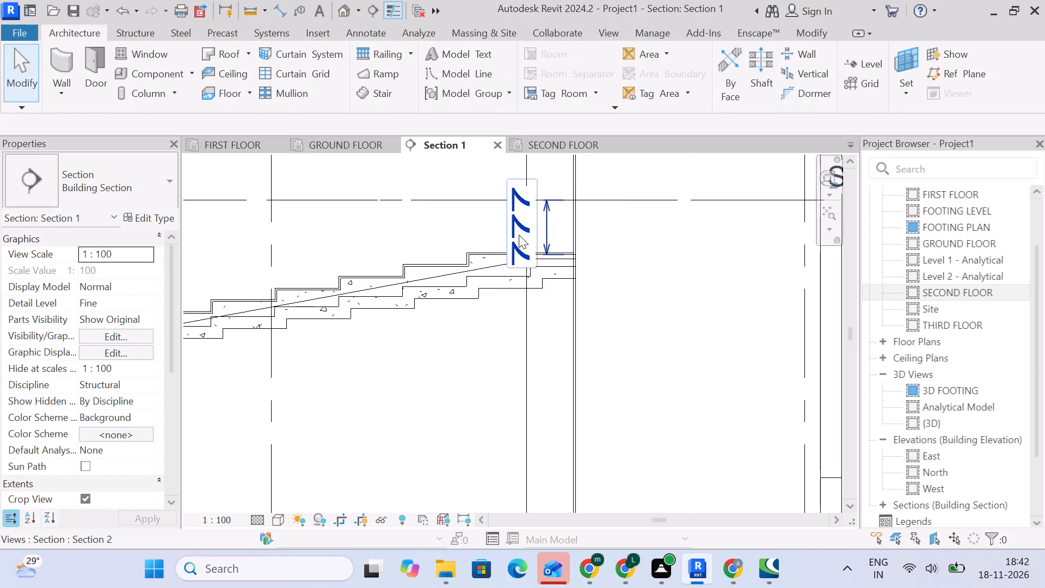
pyautogui.click(546, 232)
pyautogui.press('Delete')
# Measure the vertical gap between the cast-in-place and linked stairs' top treads again without placing a dimension.
pyautogui.scroll(-5, 463, 256)
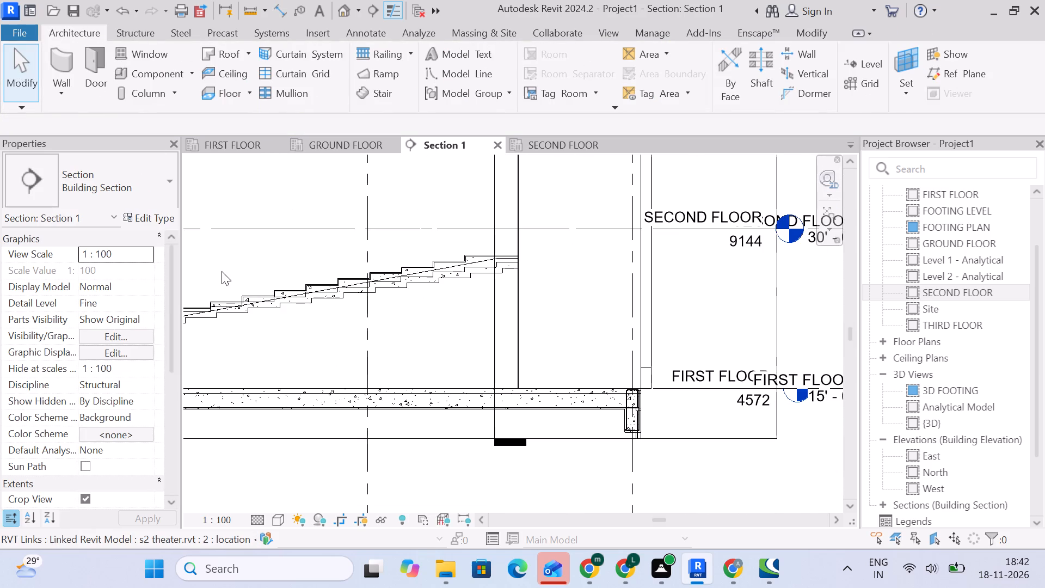
pyautogui.click(402, 282)
pyautogui.click(134, 299)
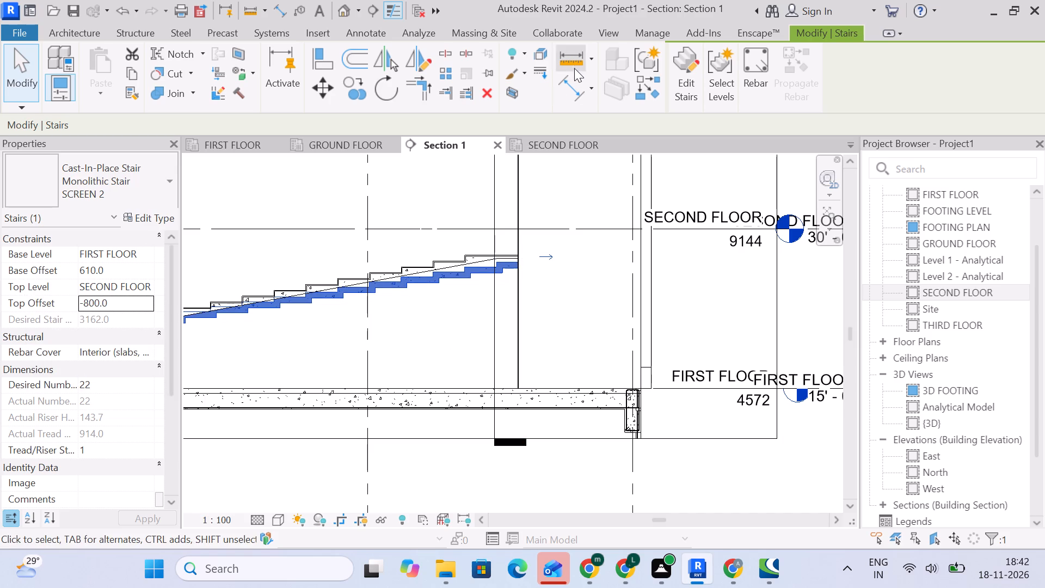
pyautogui.moveTo(571, 88); pyautogui.dragTo(571, 93)
pyautogui.scroll(4, 490, 307)
pyautogui.scroll(10, 527, 228)
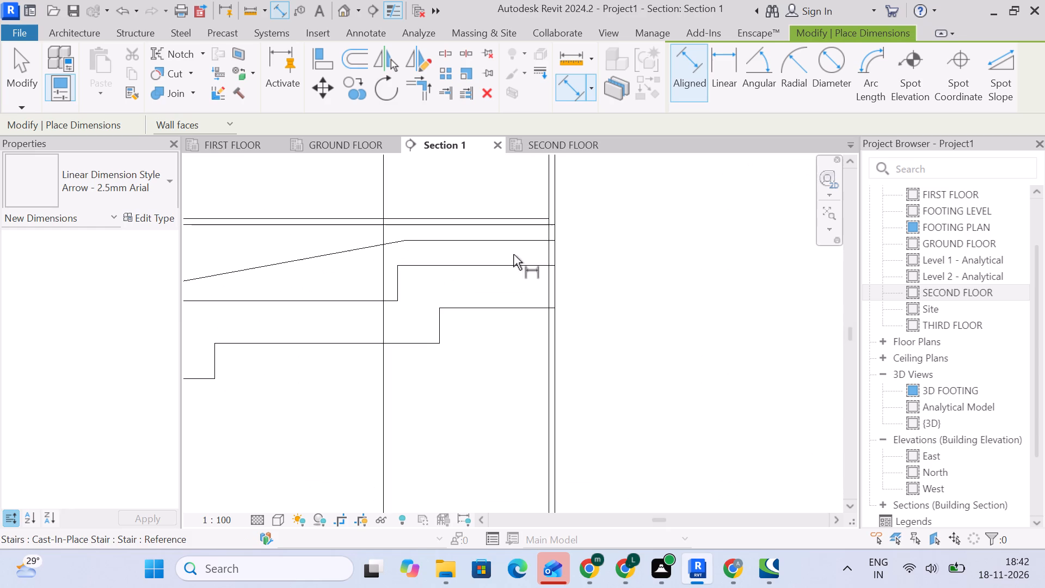
pyautogui.click(502, 261)
pyautogui.scroll(3, 513, 237)
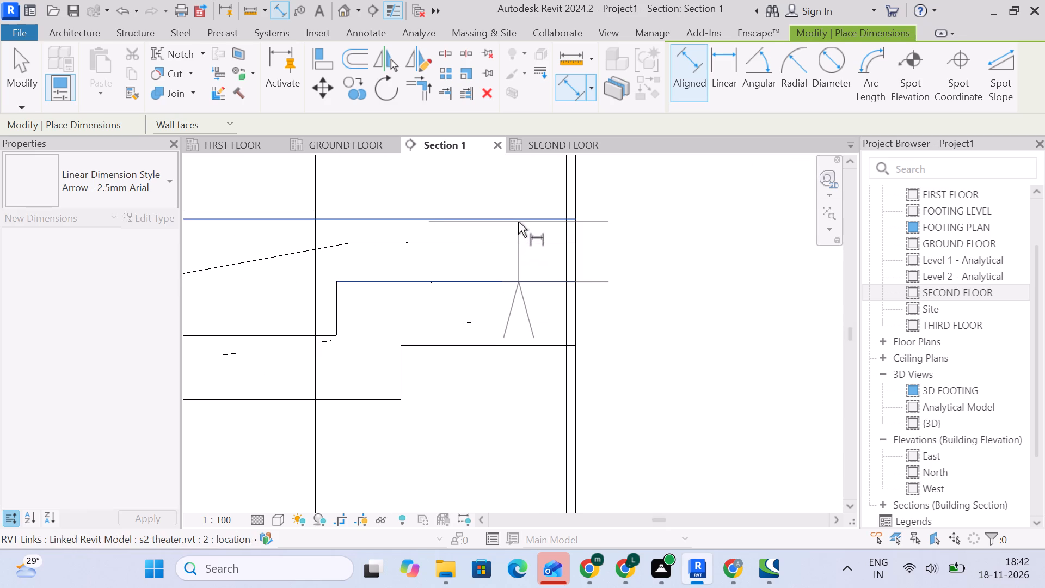
pyautogui.click(518, 222)
pyautogui.scroll(-5, 528, 248)
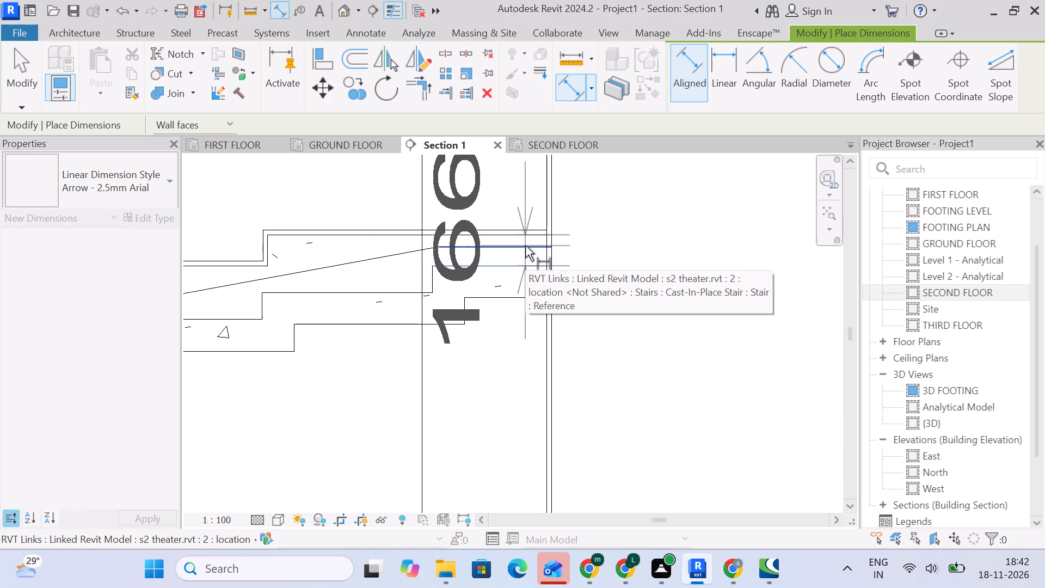
pyautogui.click(29, 77)
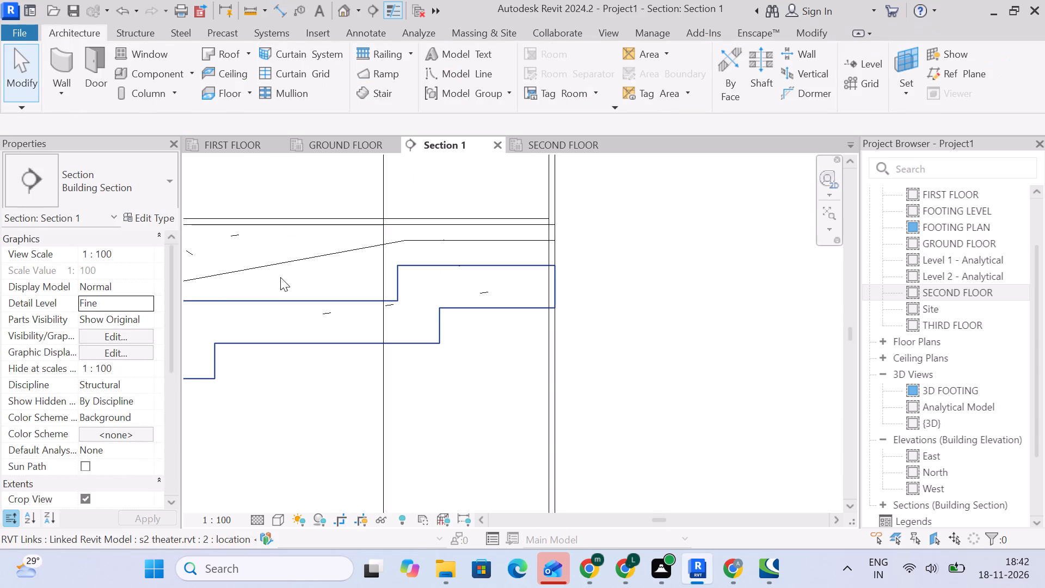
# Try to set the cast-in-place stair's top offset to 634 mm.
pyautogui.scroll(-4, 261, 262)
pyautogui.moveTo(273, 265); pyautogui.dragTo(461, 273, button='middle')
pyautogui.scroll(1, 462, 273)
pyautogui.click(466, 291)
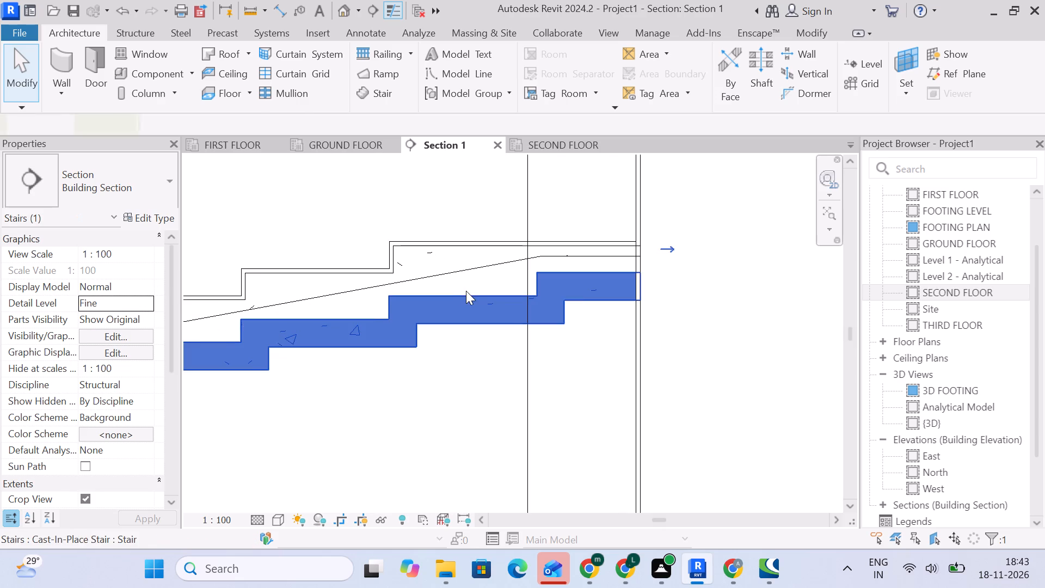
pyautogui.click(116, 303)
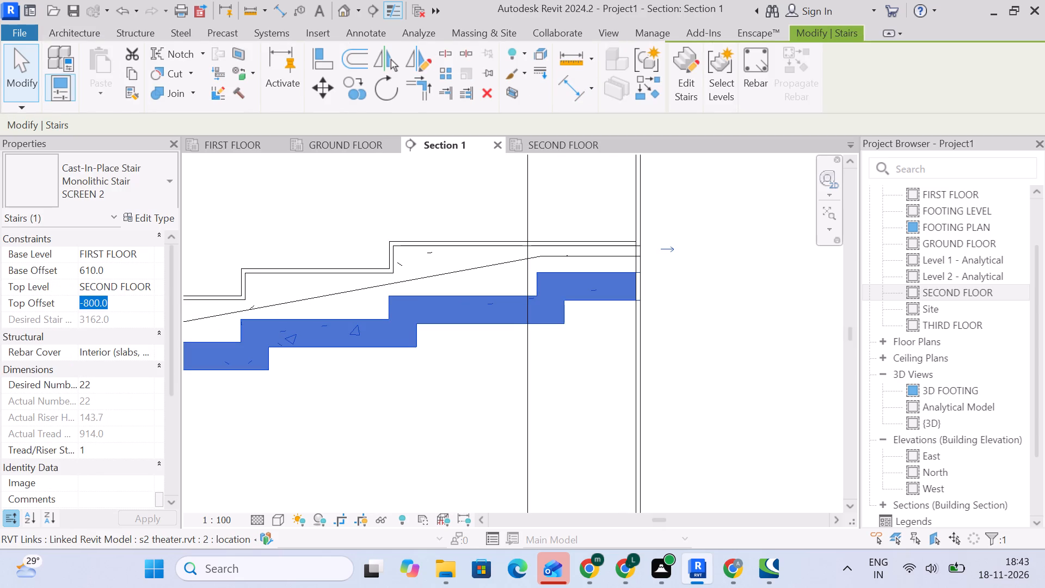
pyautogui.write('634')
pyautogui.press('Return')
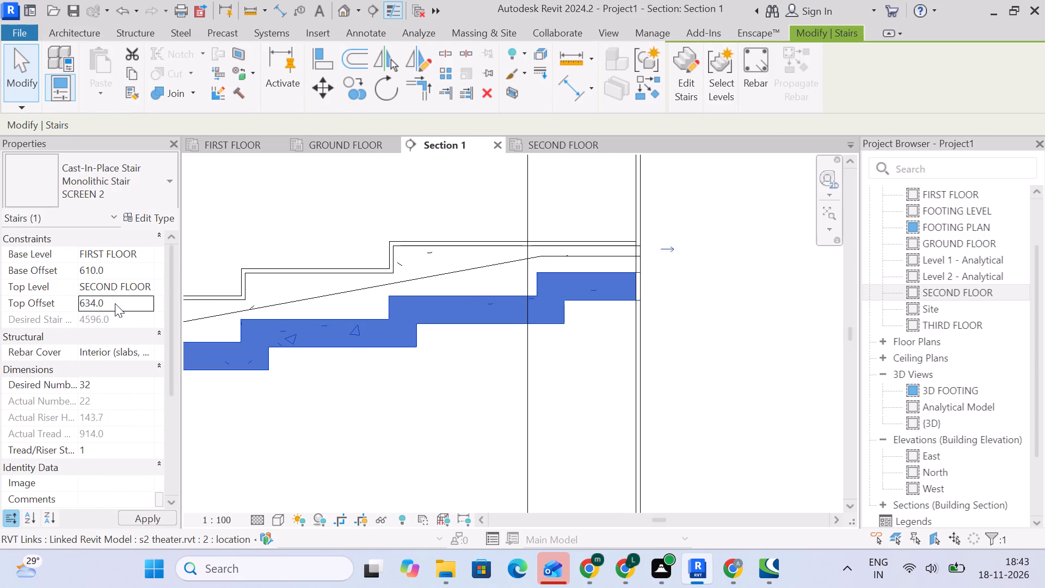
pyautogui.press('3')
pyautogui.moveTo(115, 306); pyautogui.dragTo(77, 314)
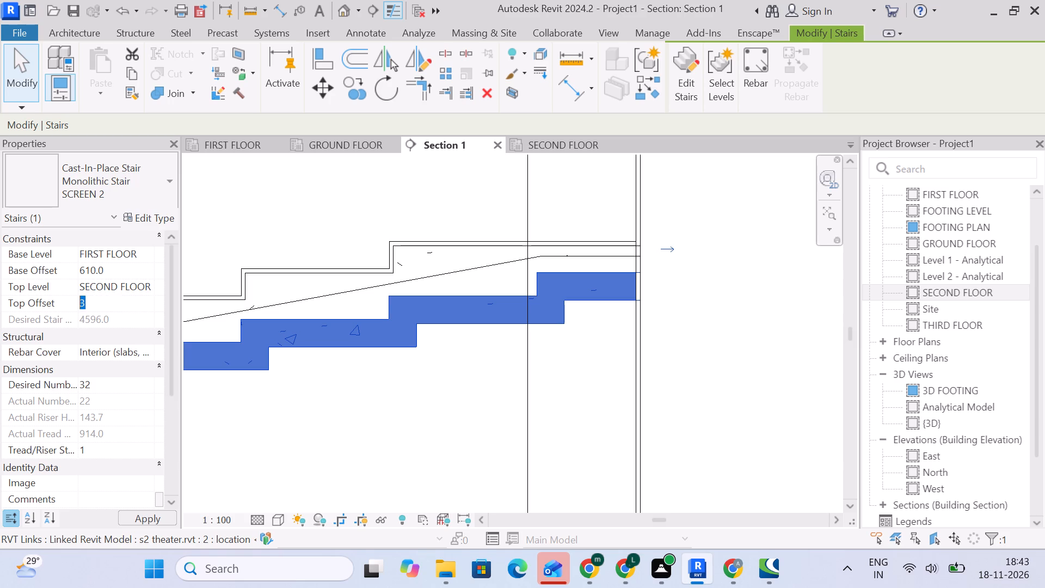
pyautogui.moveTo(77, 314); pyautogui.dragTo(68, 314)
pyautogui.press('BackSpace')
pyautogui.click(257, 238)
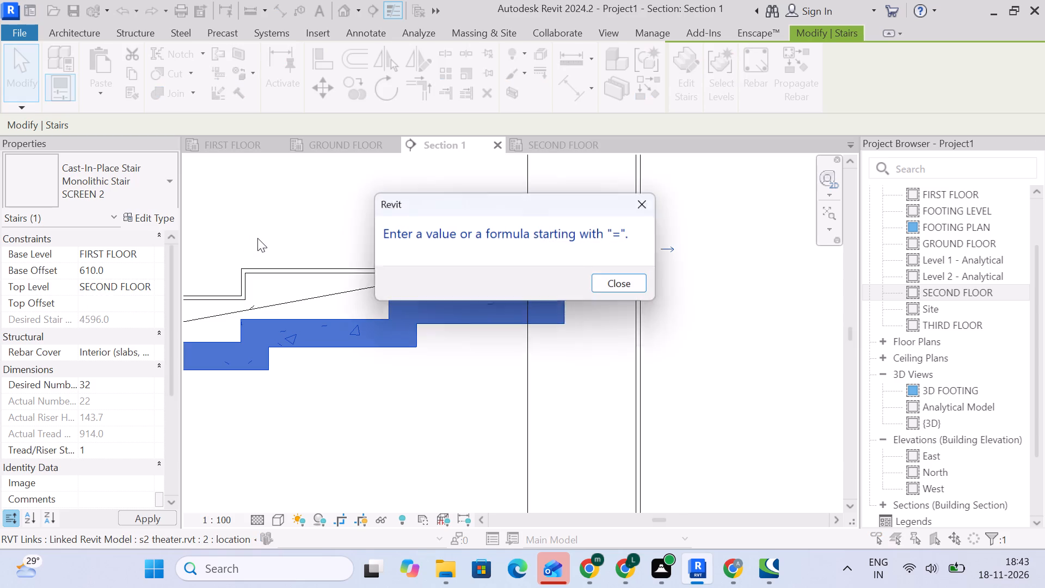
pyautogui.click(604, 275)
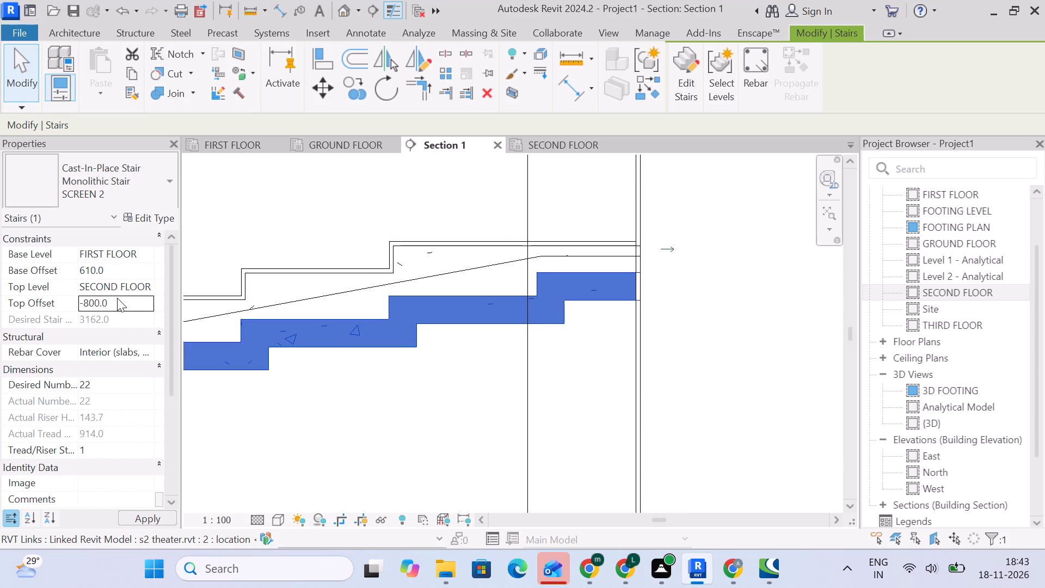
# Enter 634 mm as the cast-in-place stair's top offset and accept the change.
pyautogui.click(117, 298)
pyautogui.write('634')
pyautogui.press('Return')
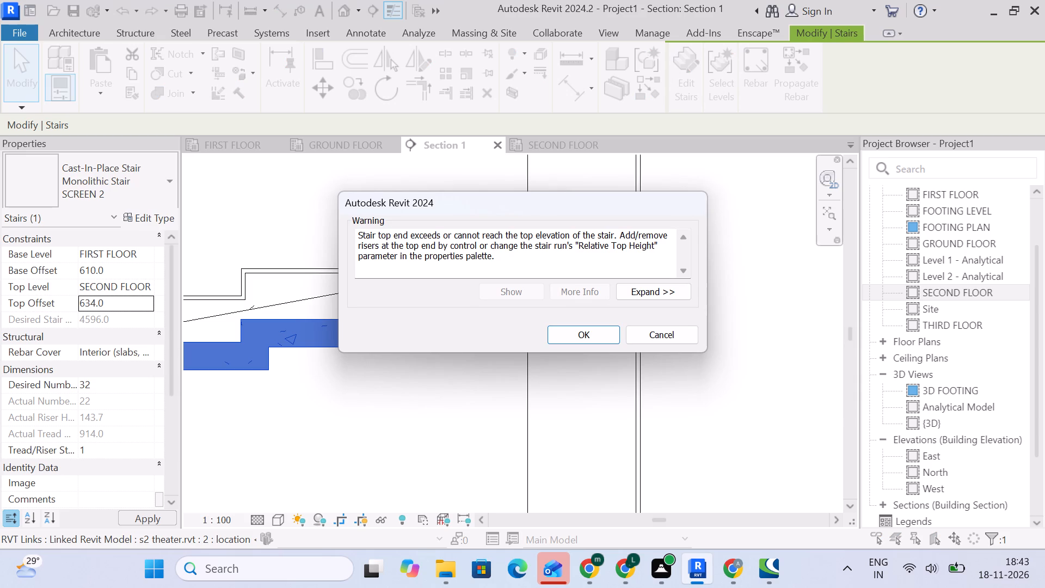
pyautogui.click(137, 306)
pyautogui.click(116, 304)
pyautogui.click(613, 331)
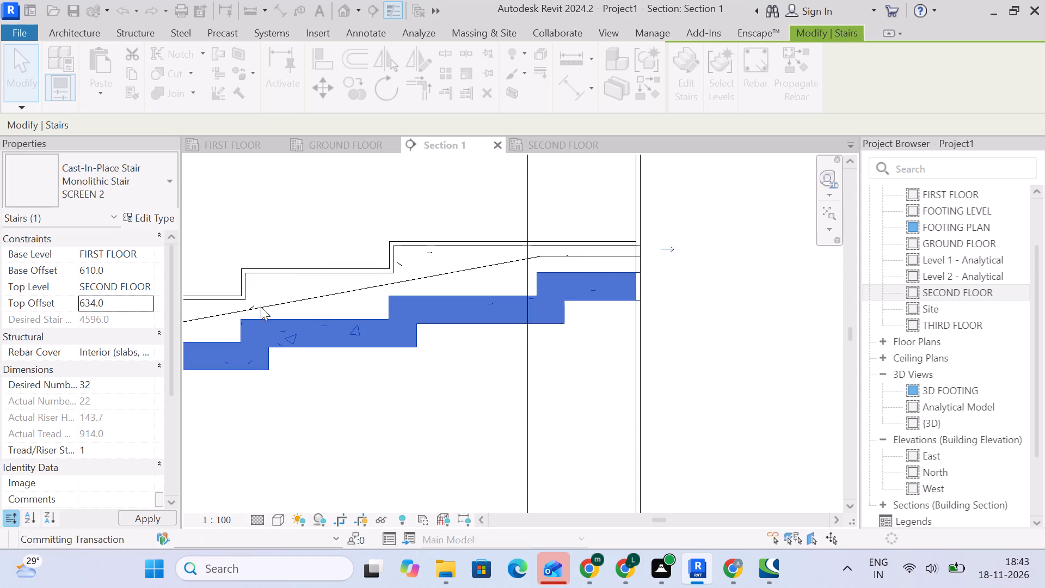
# Set the cast-in-place stair's top offset to -634 mm.
pyautogui.click(112, 302)
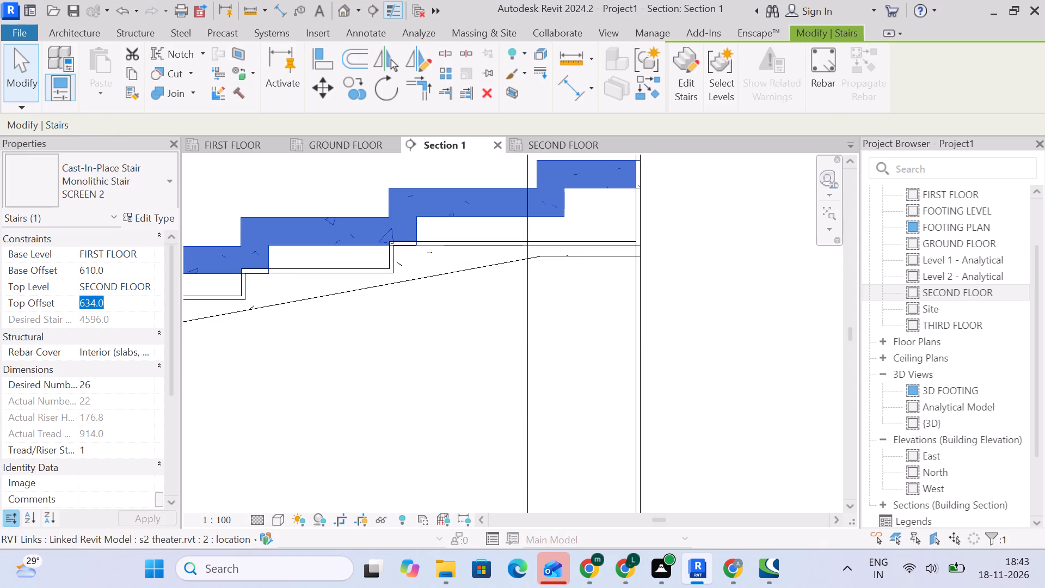
pyautogui.click(82, 301)
pyautogui.press('Return')
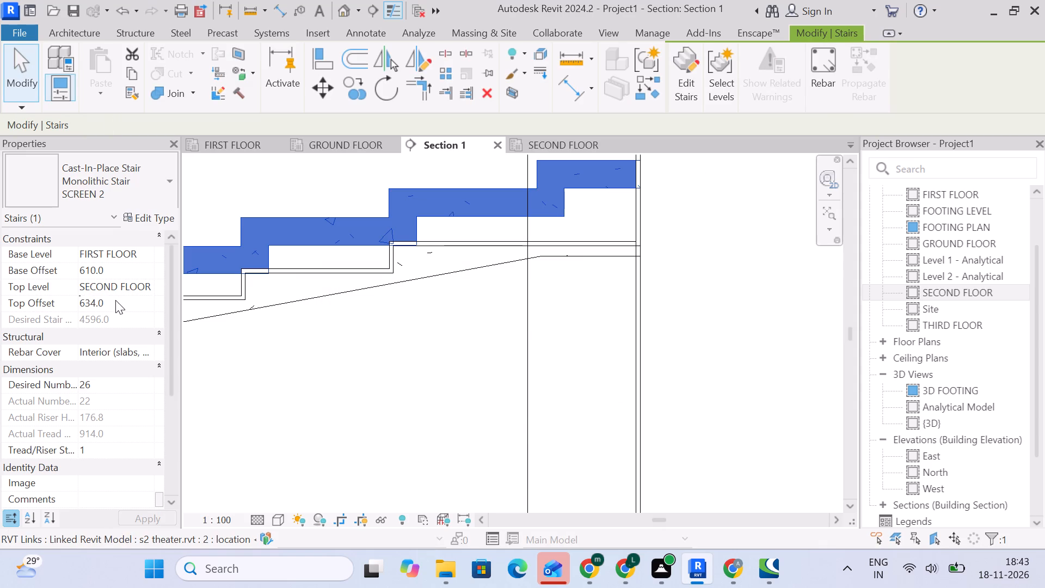
pyautogui.click(81, 306)
pyautogui.press('-')
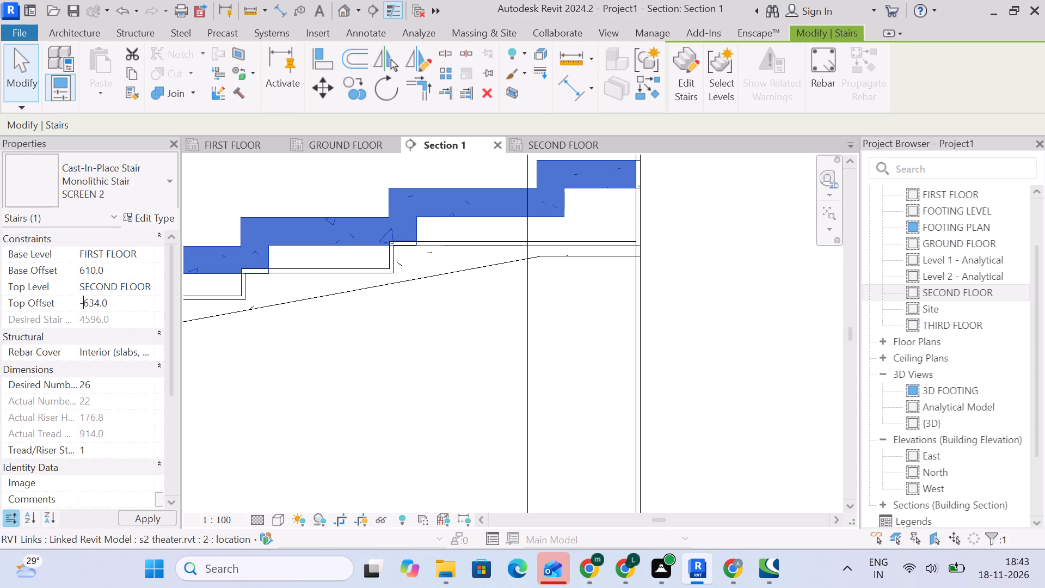
pyautogui.press('Return')
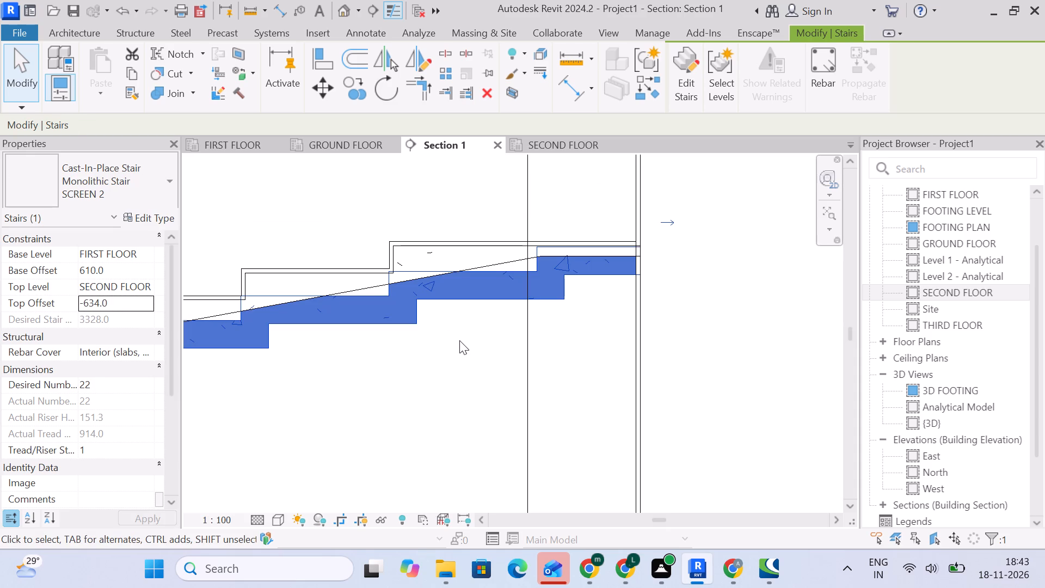
# Examine how the cast-in-place stair lines up with the linked flight, from the top landing to the first step and along the middle landing.
pyautogui.scroll(5, 640, 265)
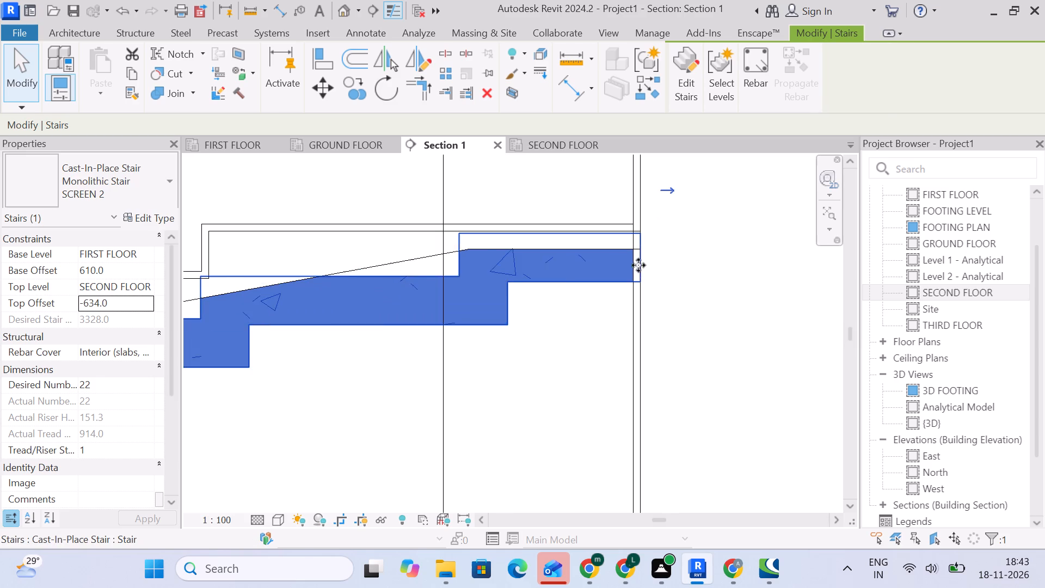
pyautogui.scroll(-20, 611, 312)
pyautogui.scroll(-2, 611, 312)
pyautogui.scroll(5, 368, 358)
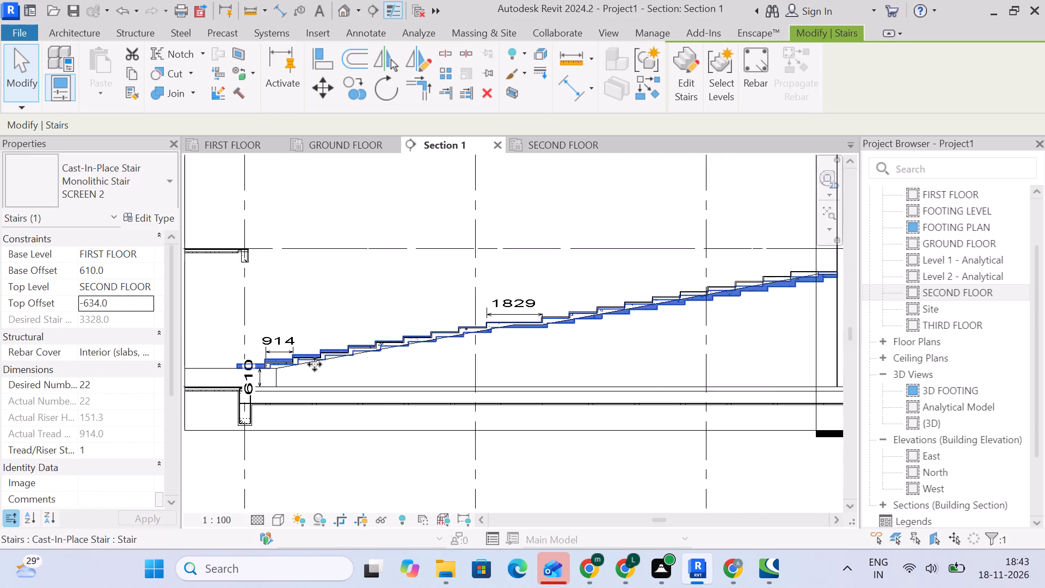
pyautogui.scroll(11, 273, 372)
pyautogui.moveTo(368, 381); pyautogui.dragTo(662, 309, button='middle')
pyautogui.scroll(-4, 651, 443)
pyautogui.moveTo(651, 443); pyautogui.dragTo(593, 417, button='middle')
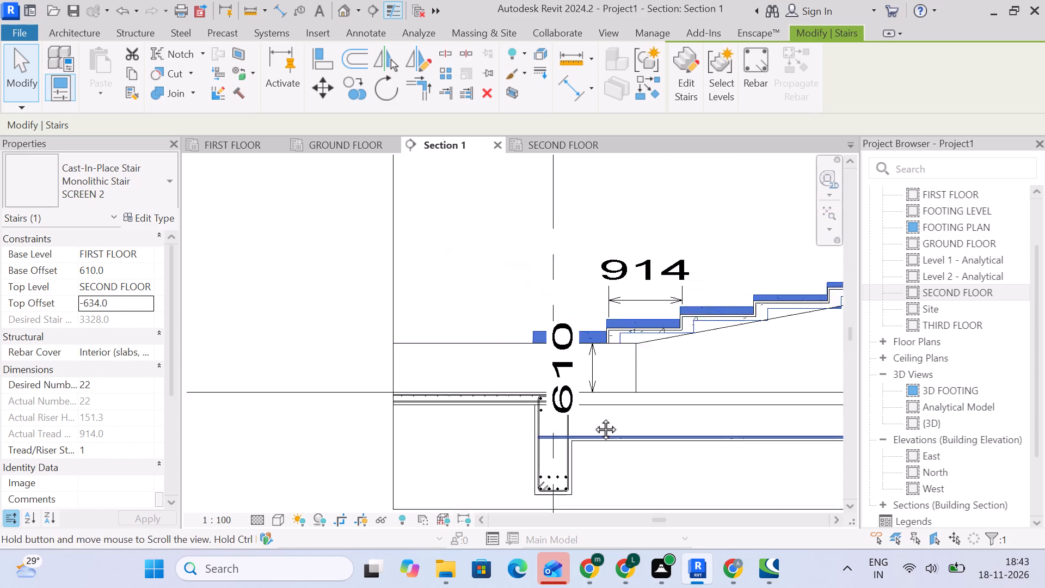
pyautogui.moveTo(593, 417); pyautogui.dragTo(375, 333, button='middle')
pyautogui.click(536, 441)
pyautogui.scroll(-5, 542, 426)
pyautogui.moveTo(535, 422); pyautogui.dragTo(427, 418, button='middle')
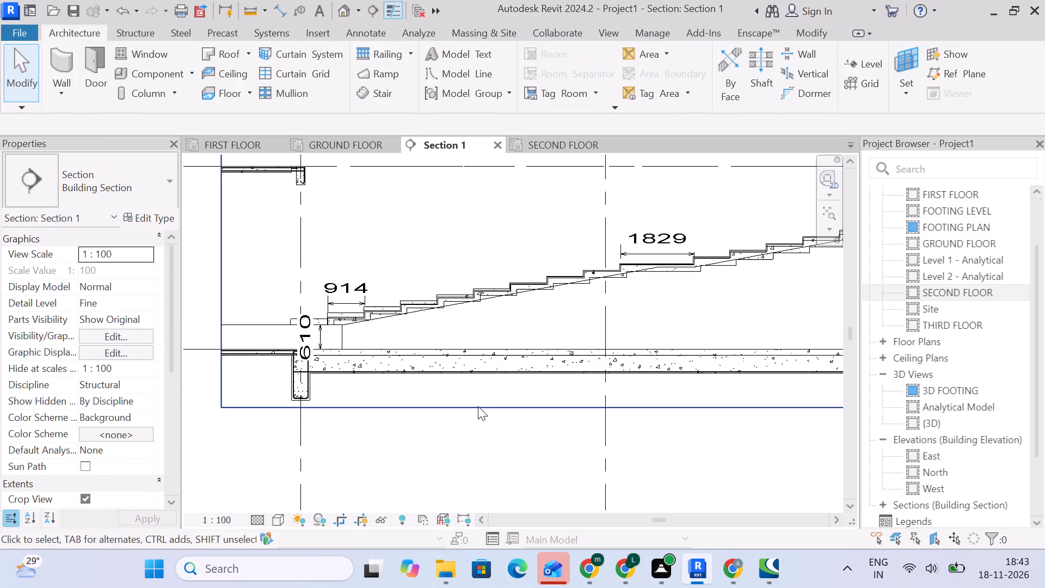
pyautogui.scroll(-4, 511, 394)
pyautogui.scroll(11, 595, 327)
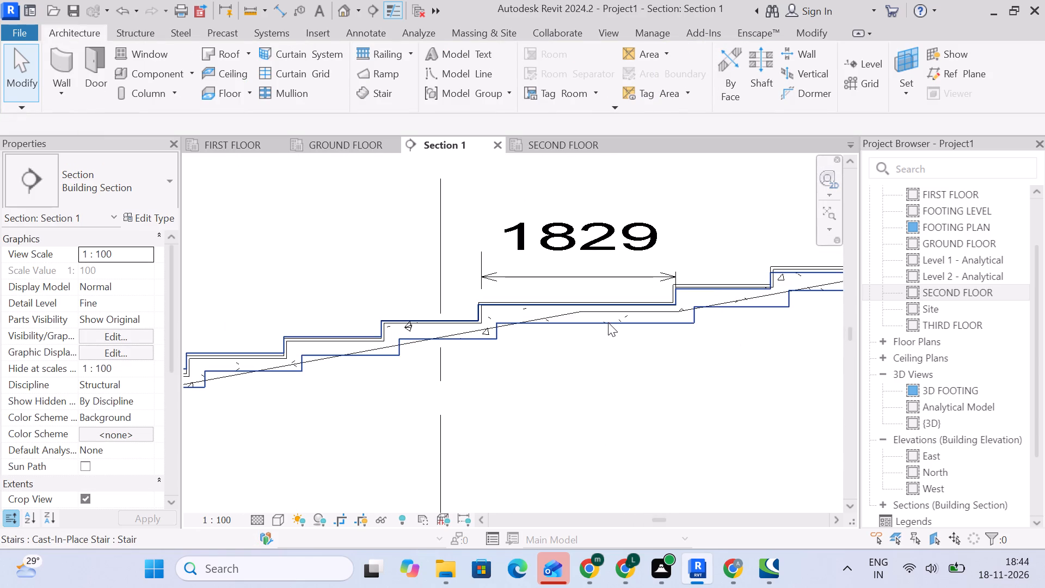
pyautogui.scroll(-15, 619, 323)
pyautogui.moveTo(624, 333); pyautogui.dragTo(536, 327, button='middle')
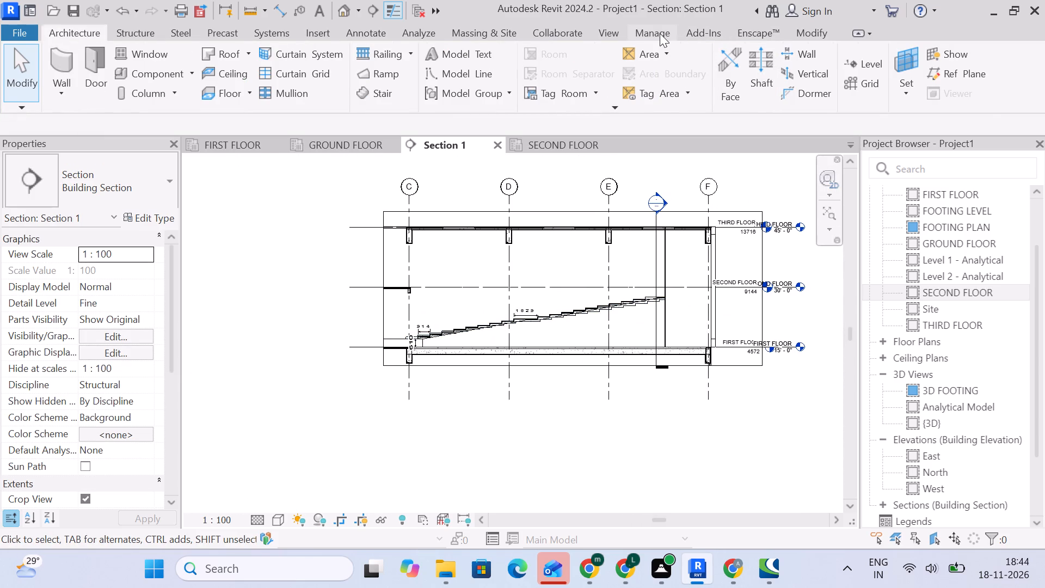
# Unload the linked Revit model s2 theater.rvt from the project.
pyautogui.click(660, 33)
pyautogui.click(706, 79)
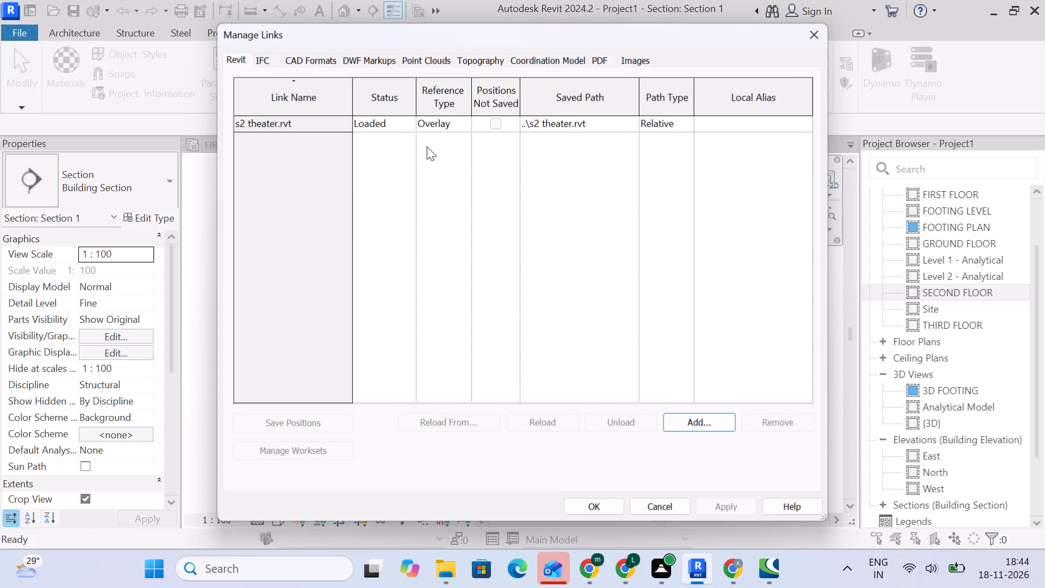
pyautogui.click(341, 129)
pyautogui.click(608, 426)
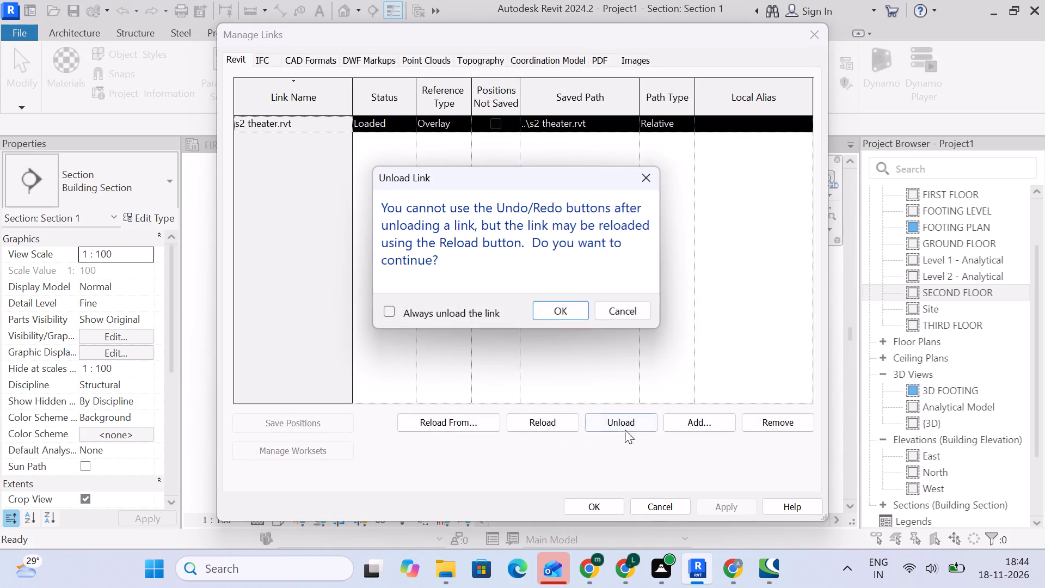
pyautogui.click(556, 296)
pyautogui.click(564, 312)
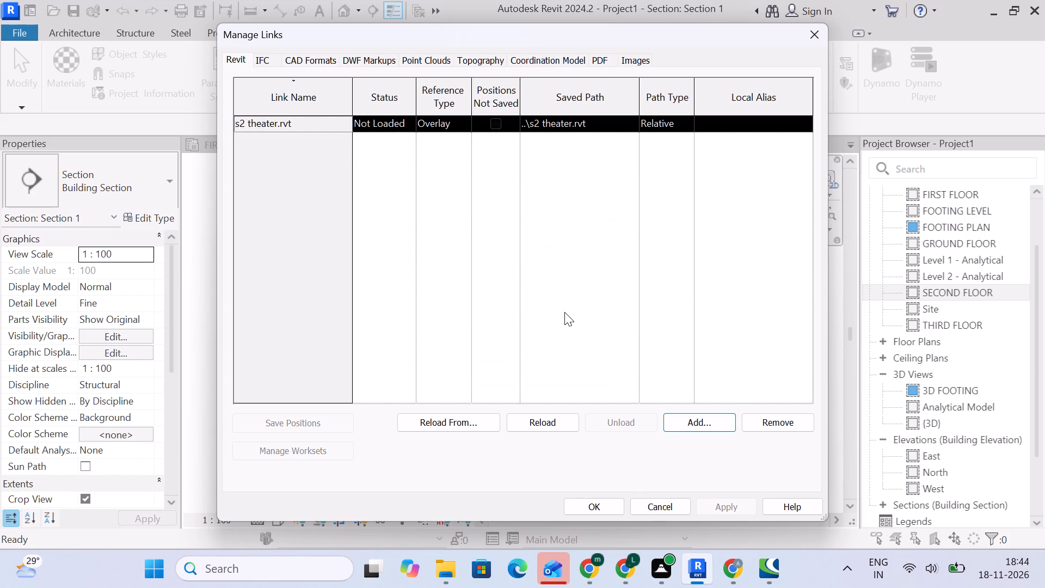
pyautogui.click(739, 307)
pyautogui.click(610, 505)
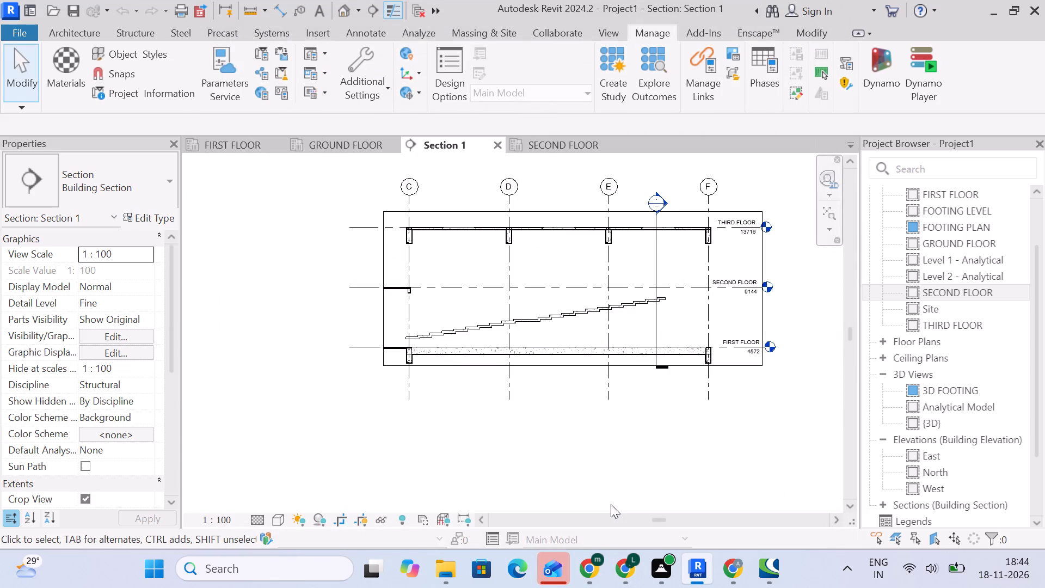
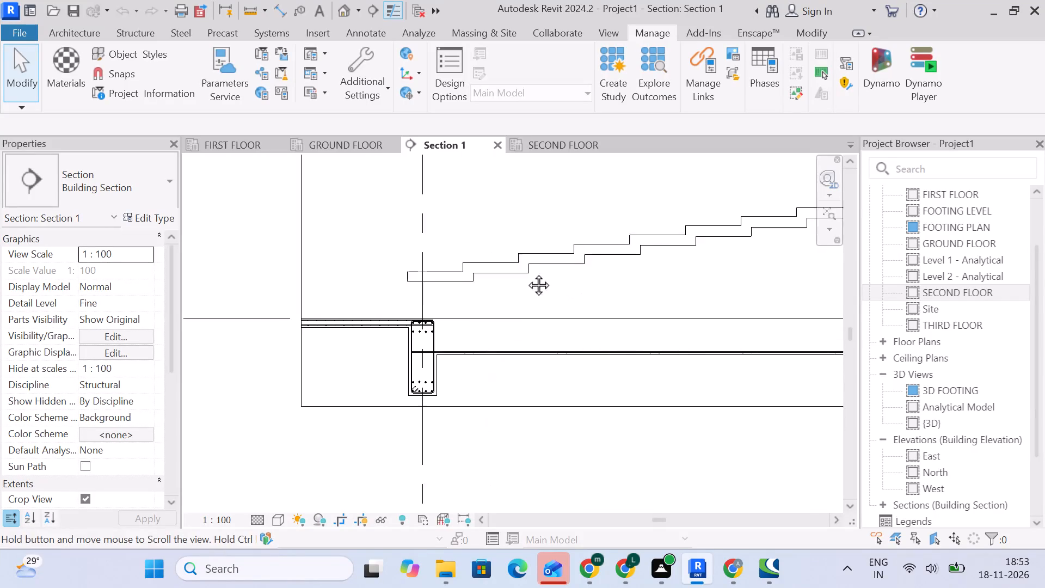
# Examine the cast-in-place stair in Section 1 from its lowest step to the top landing near SECOND FLOOR.
pyautogui.scroll(-6, 545, 296)
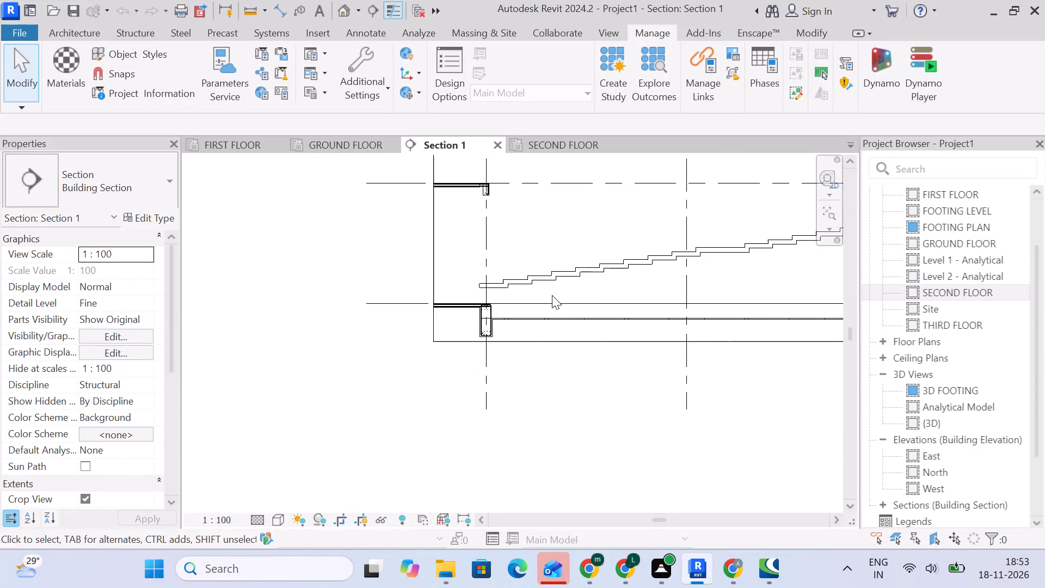
pyautogui.moveTo(753, 295); pyautogui.dragTo(385, 258, button='middle')
pyautogui.moveTo(592, 252); pyautogui.dragTo(514, 292, button='middle')
pyautogui.scroll(5, 557, 227)
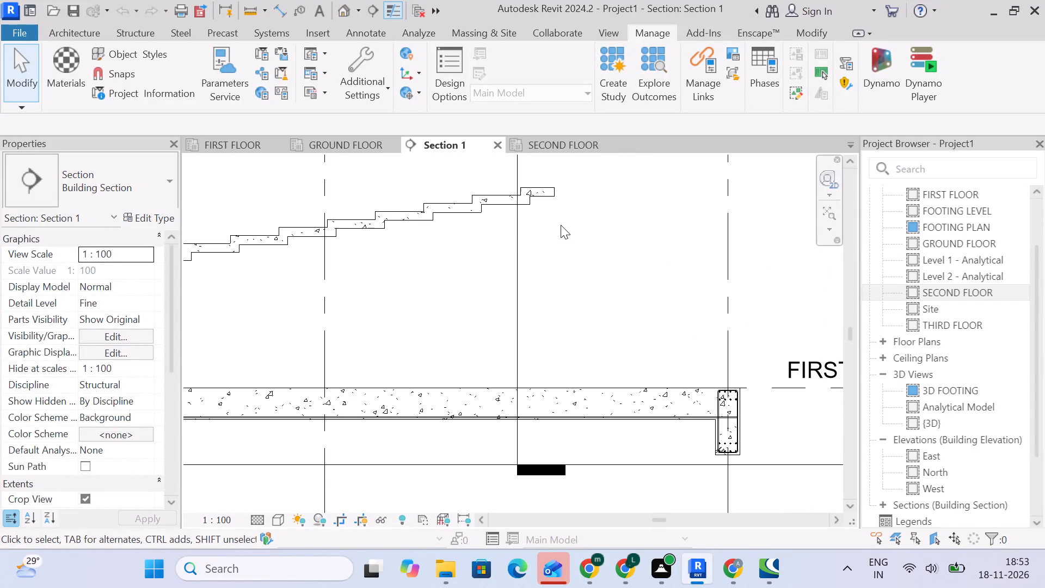
pyautogui.scroll(-5, 564, 225)
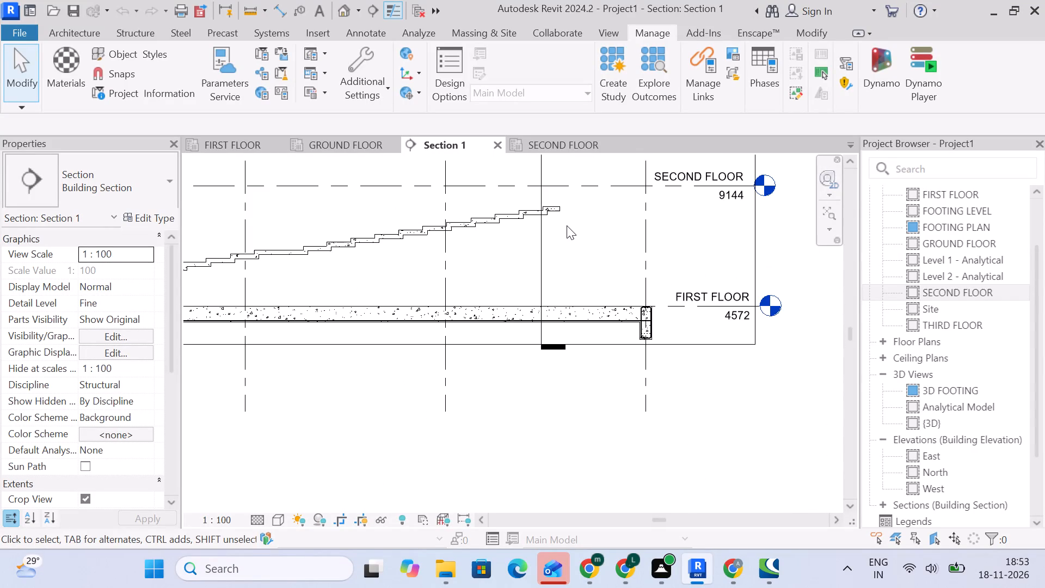
pyautogui.scroll(-3, 567, 225)
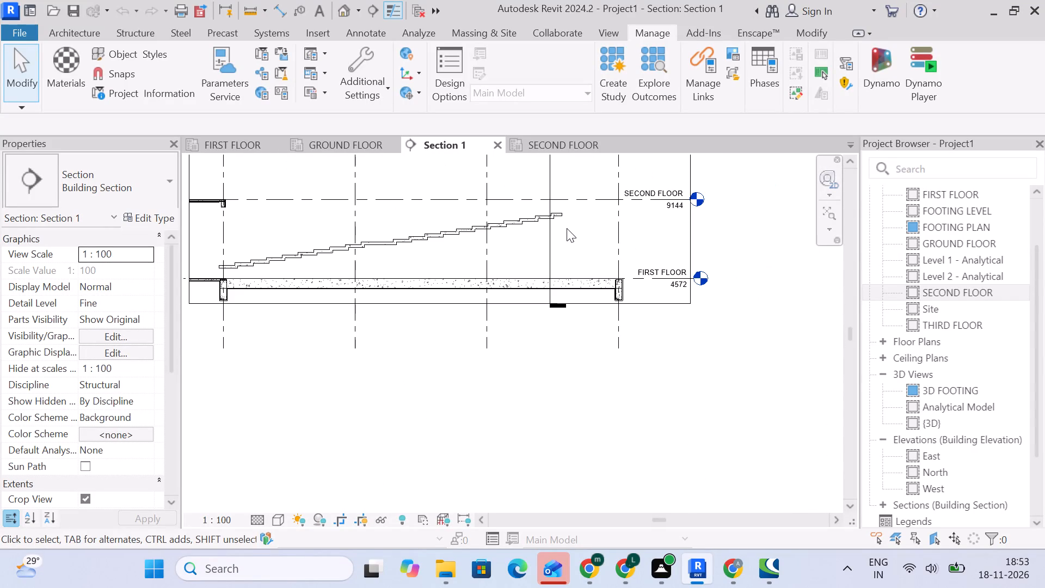
pyautogui.scroll(5, 560, 229)
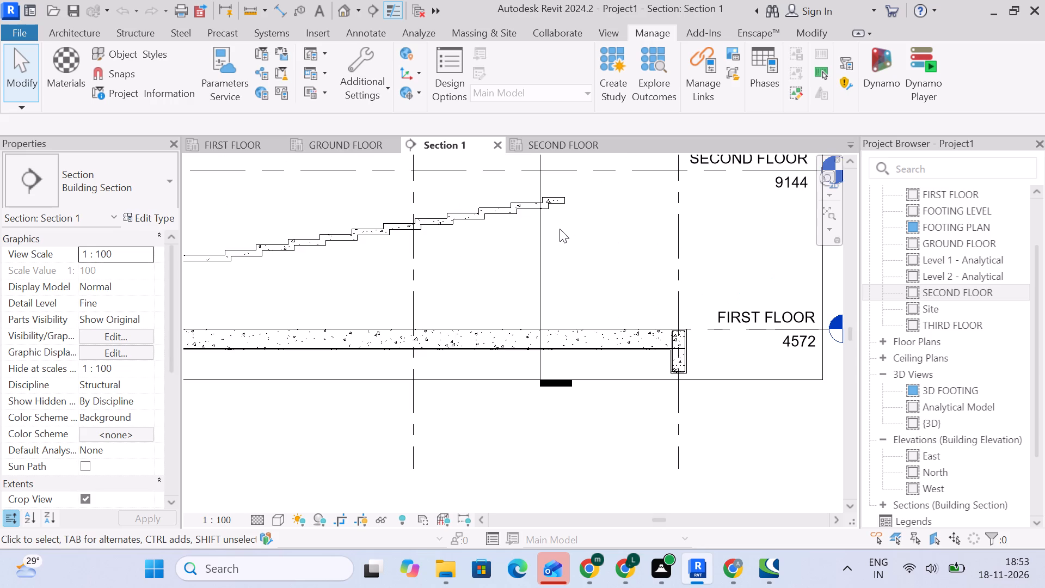
pyautogui.moveTo(560, 232); pyautogui.dragTo(582, 285, button='middle')
pyautogui.scroll(-4, 511, 279)
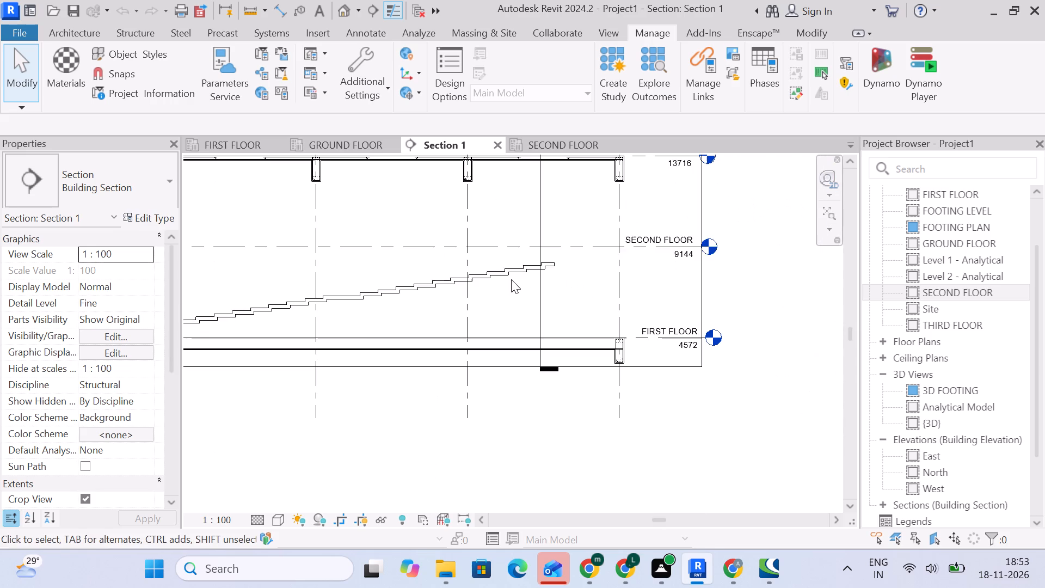
pyautogui.moveTo(484, 297); pyautogui.dragTo(693, 299, button='middle')
pyautogui.moveTo(454, 321); pyautogui.dragTo(536, 306, button='middle')
# Set the rebar cover of the whole cast-in-place stair to STAIRS <15 mm>.
pyautogui.scroll(10, 429, 333)
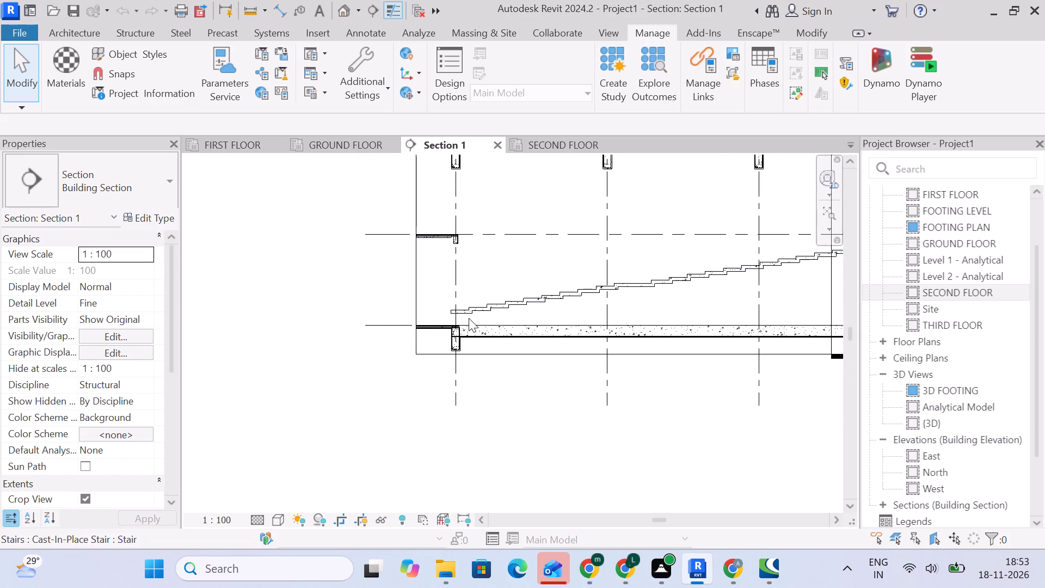
pyautogui.scroll(2, 469, 318)
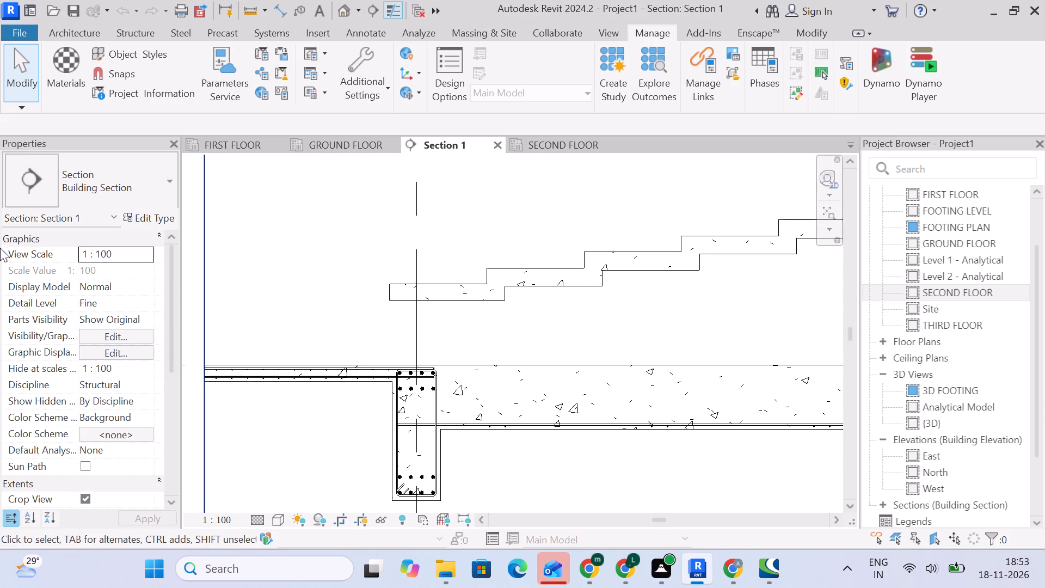
pyautogui.scroll(5, 441, 318)
pyautogui.moveTo(509, 318); pyautogui.dragTo(485, 318, button='middle')
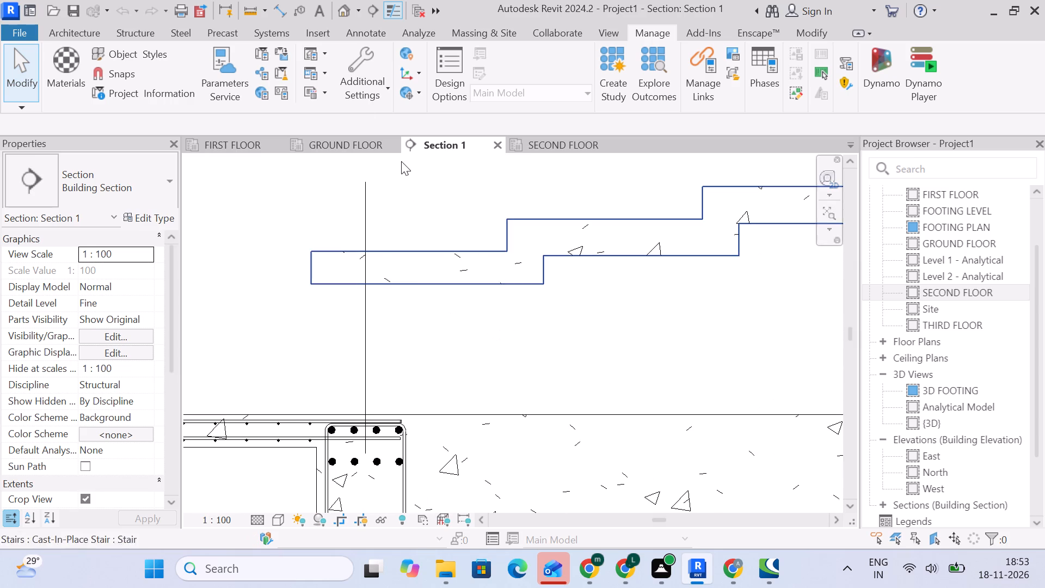
pyautogui.click(133, 44)
pyautogui.click(133, 38)
pyautogui.click(573, 72)
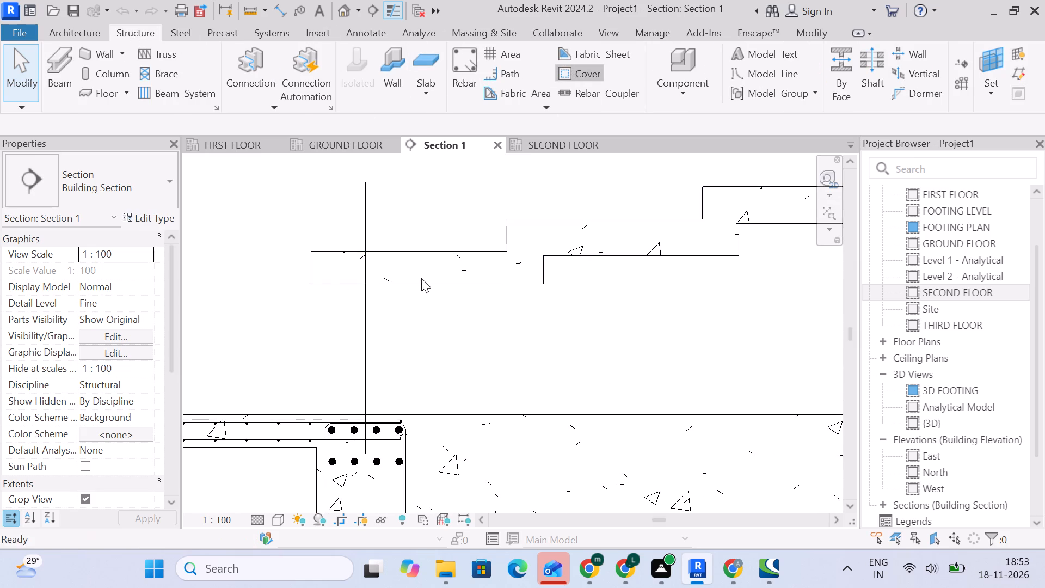
pyautogui.click(421, 278)
pyautogui.click(360, 118)
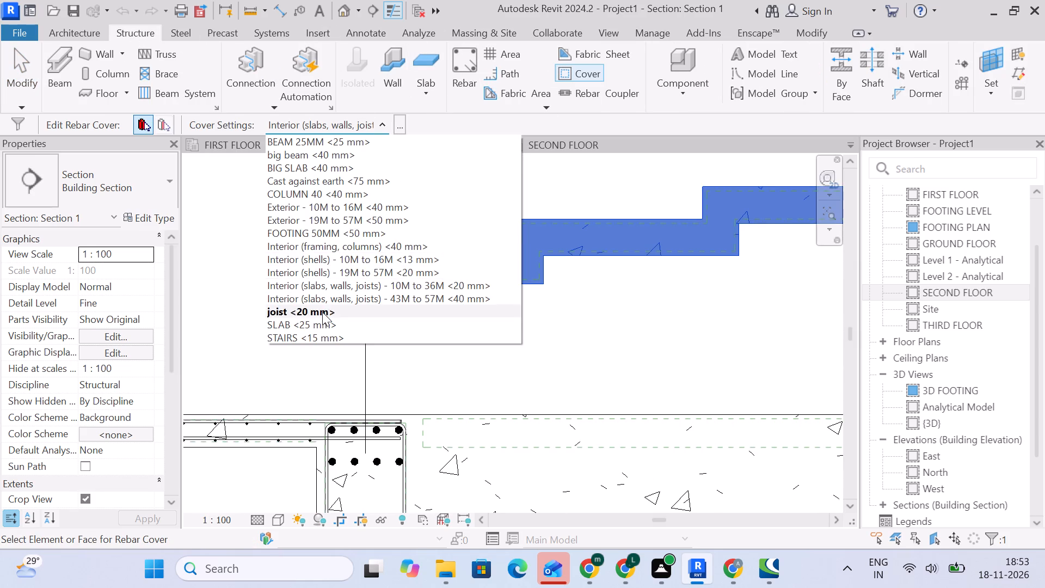
pyautogui.click(327, 347)
pyautogui.click(440, 307)
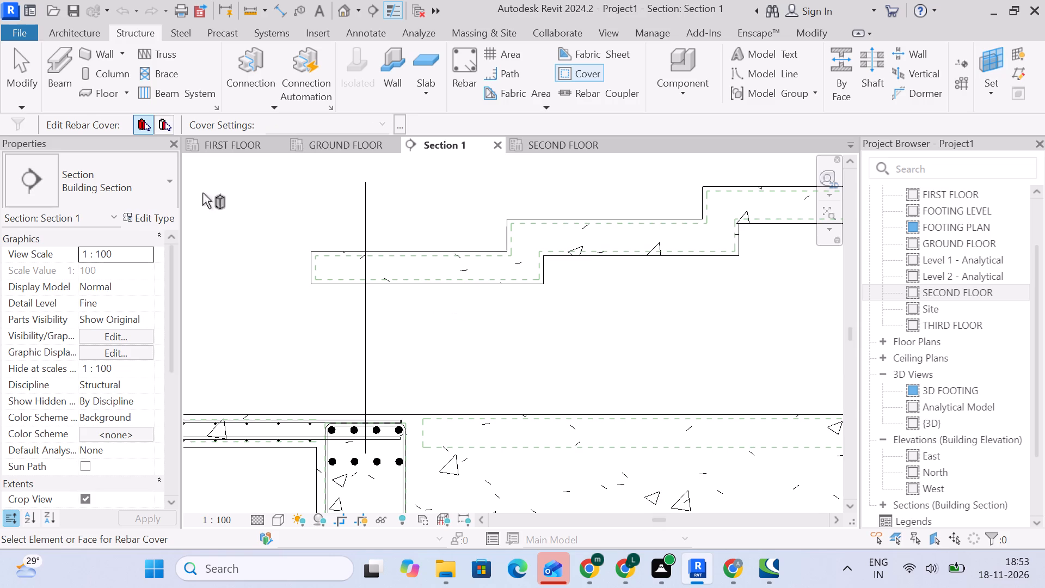
pyautogui.click(15, 69)
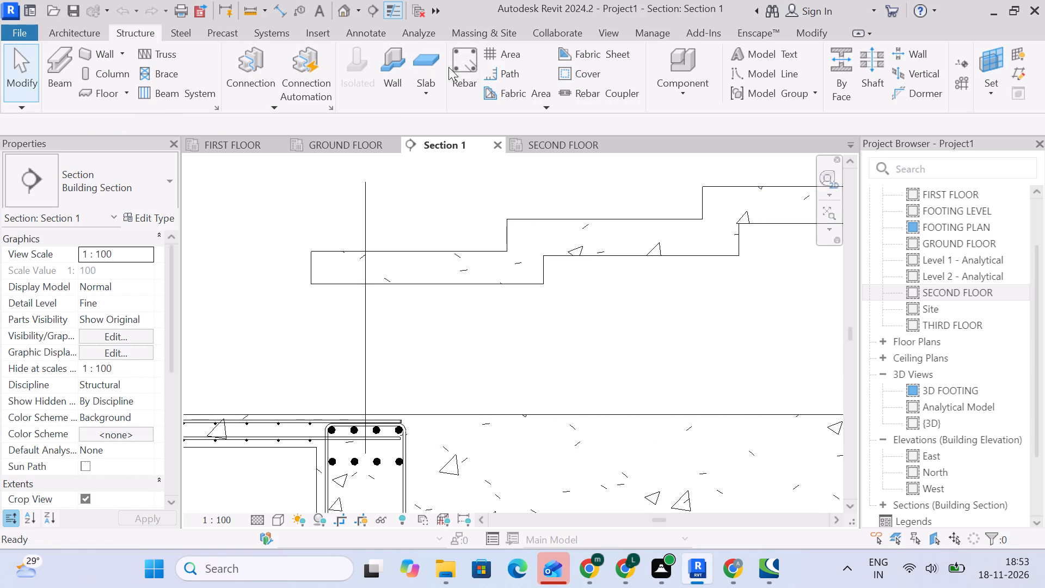
# Place 10M rebar sets of shape M_T2, parallel to the work plane with 150 mm maximum spacing, in the stair's lowest tread and first riser.
pyautogui.click(448, 67)
pyautogui.click(451, 69)
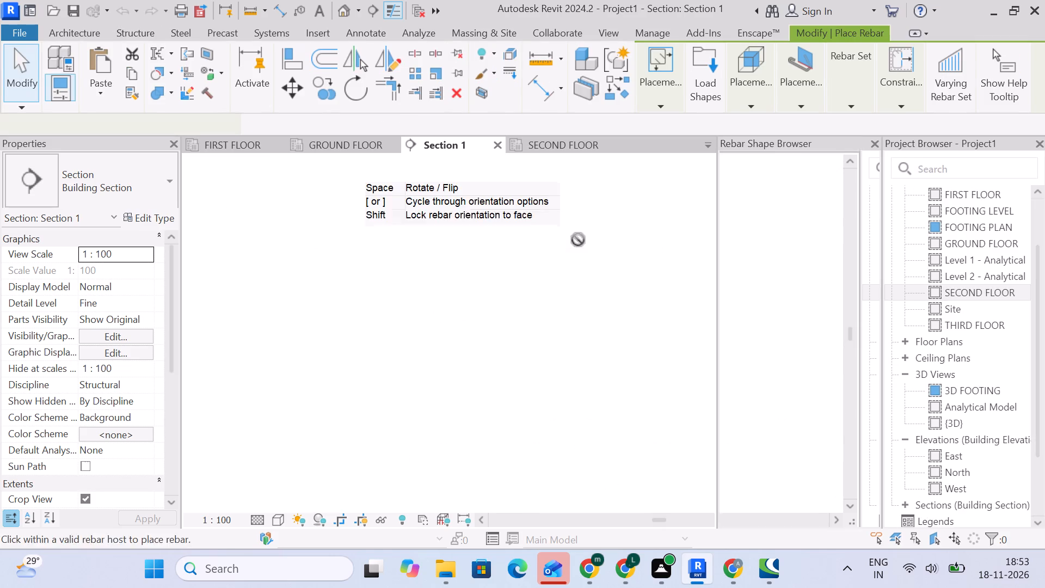
pyautogui.scroll(-20, 803, 306)
pyautogui.scroll(-8, 803, 306)
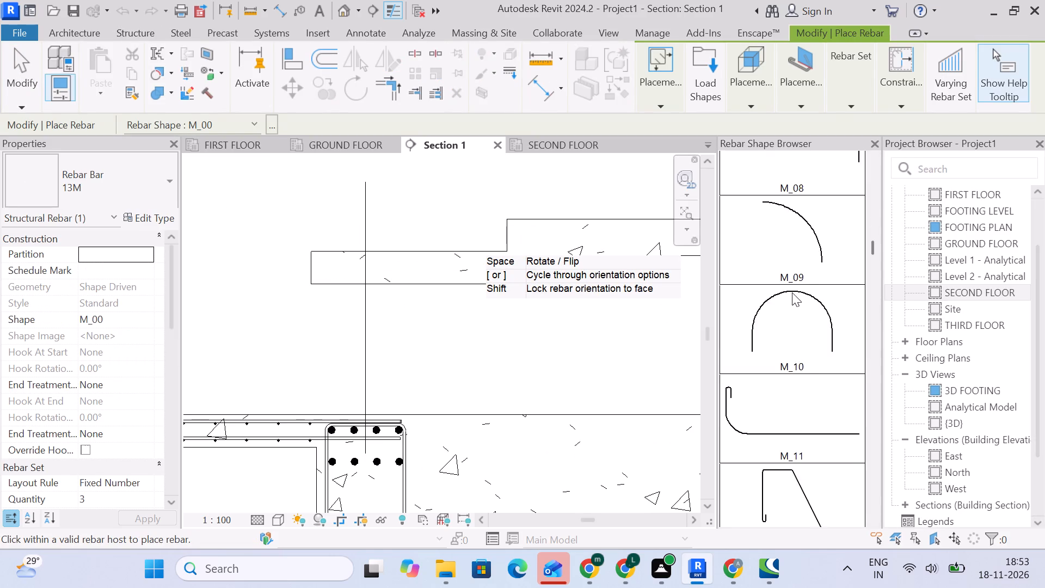
pyautogui.scroll(-20, 792, 292)
pyautogui.scroll(-20, 792, 292)
pyautogui.scroll(-8, 792, 292)
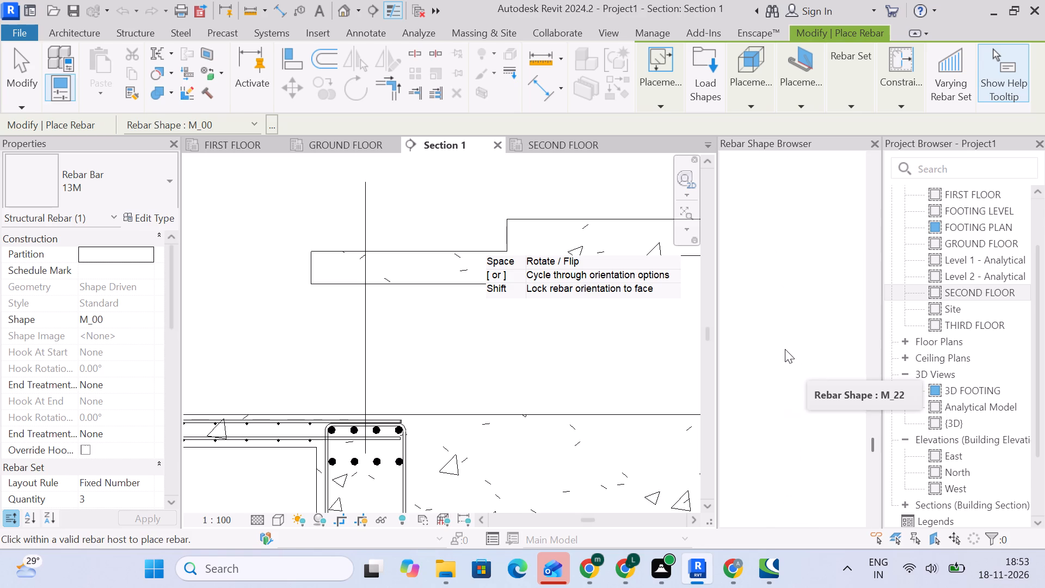
pyautogui.scroll(-1, 785, 349)
pyautogui.click(795, 196)
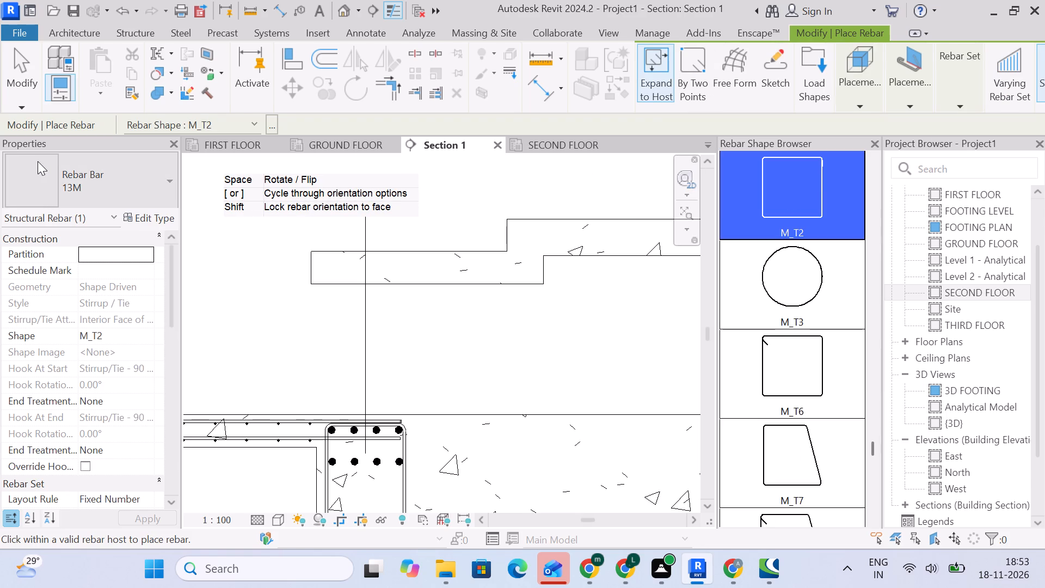
pyautogui.click(38, 161)
pyautogui.scroll(5, 116, 262)
pyautogui.click(112, 275)
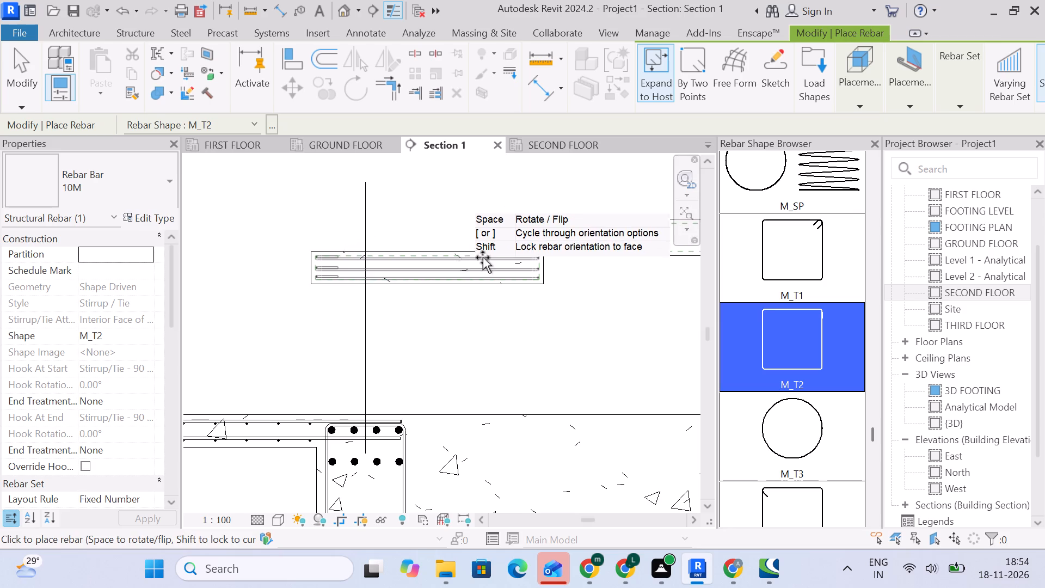
pyautogui.click(945, 99)
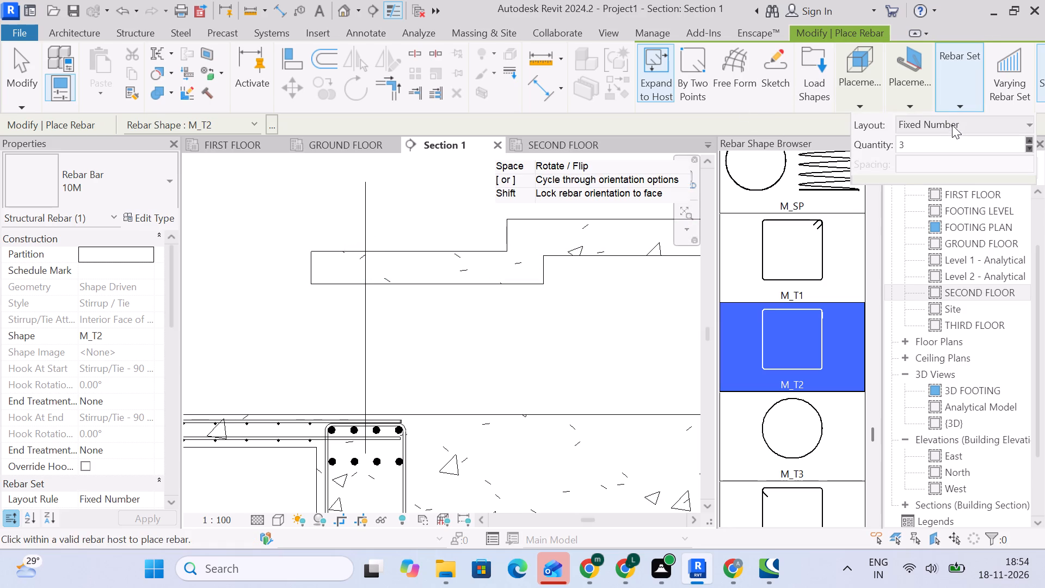
pyautogui.click(966, 128)
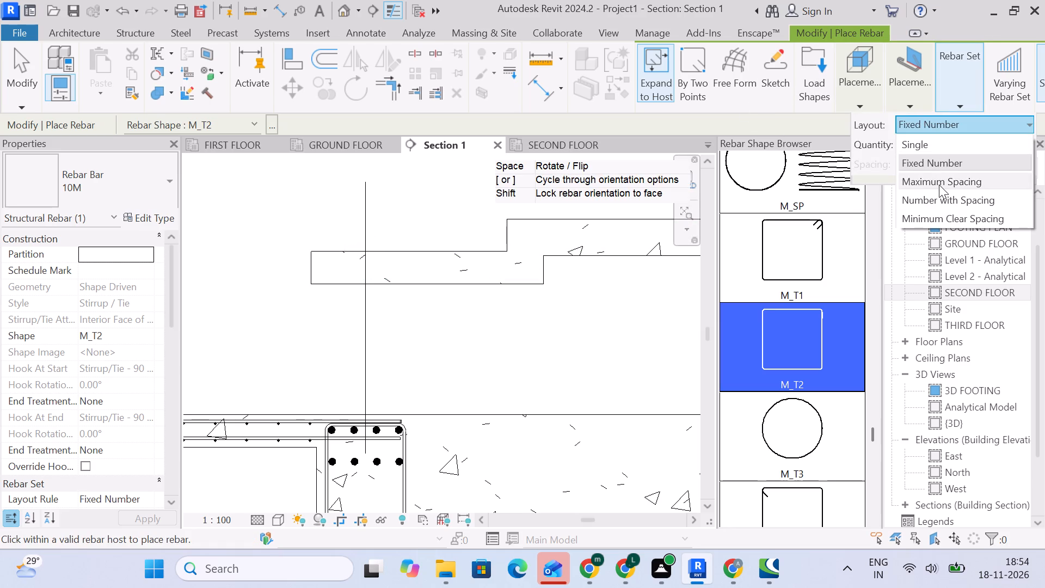
pyautogui.click(939, 185)
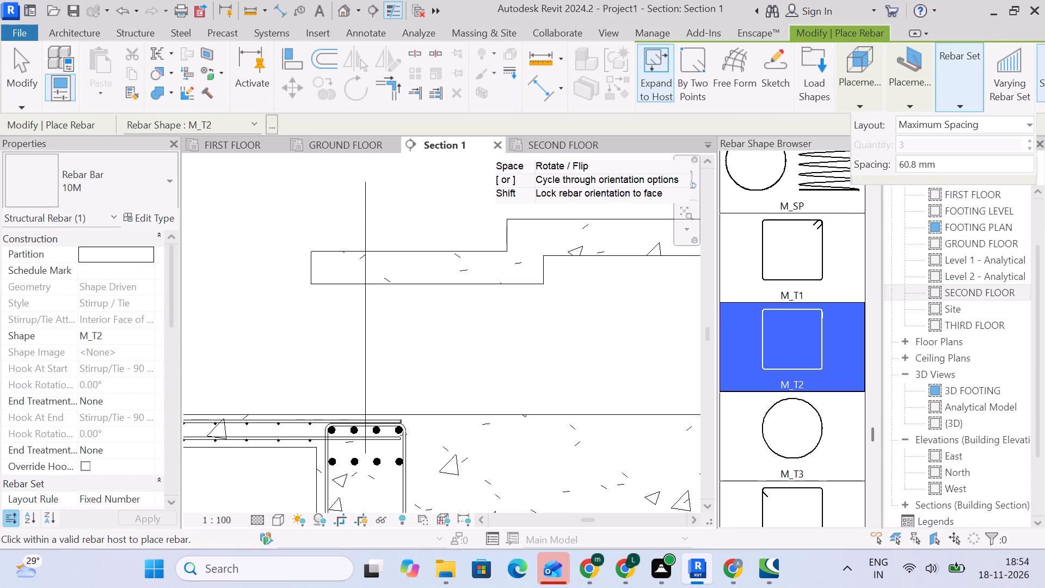
pyautogui.moveTo(951, 165); pyautogui.dragTo(853, 165)
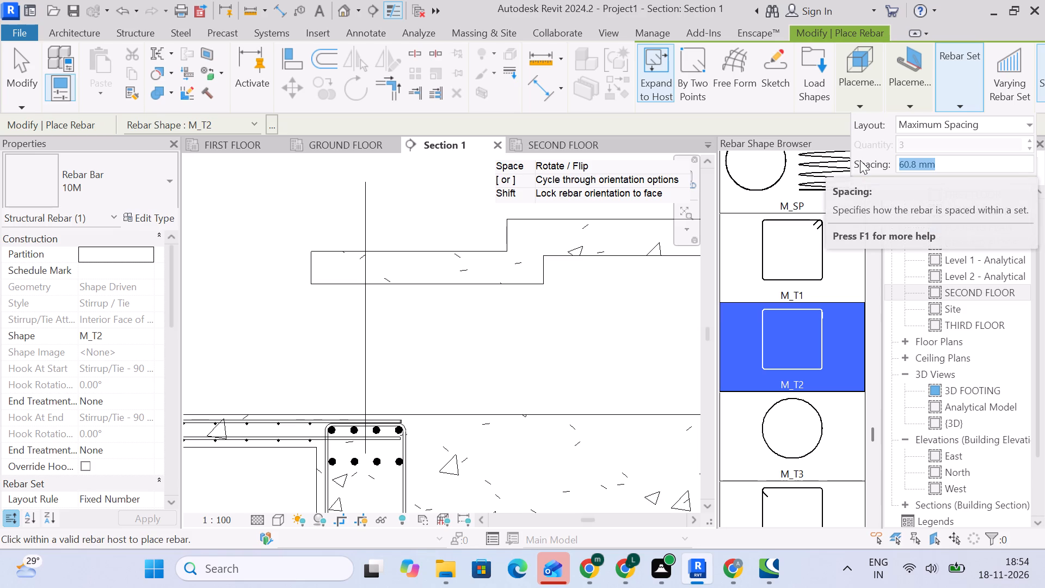
pyautogui.write('150')
pyautogui.press('Return')
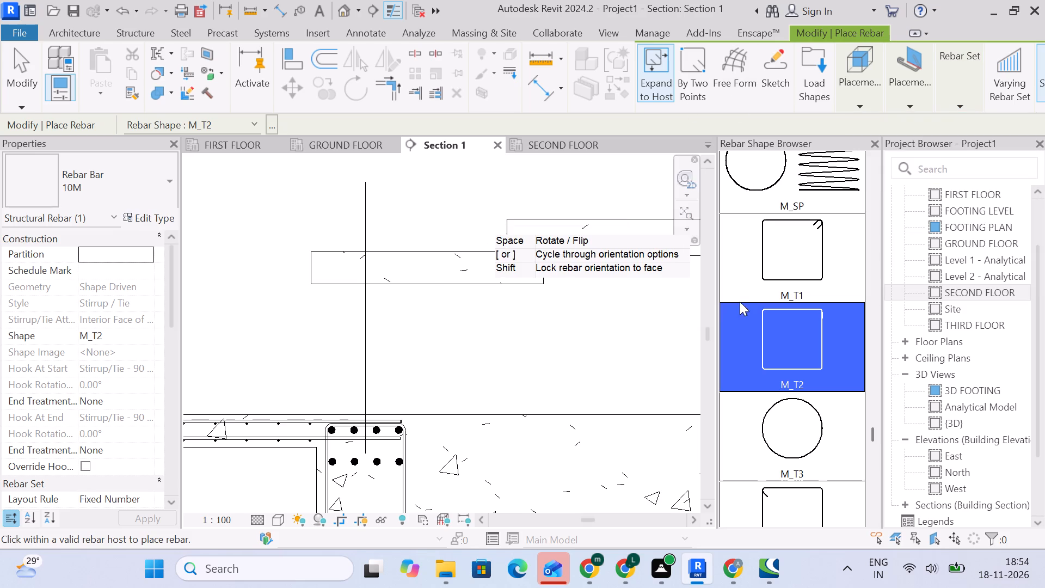
pyautogui.click(907, 102)
pyautogui.click(915, 145)
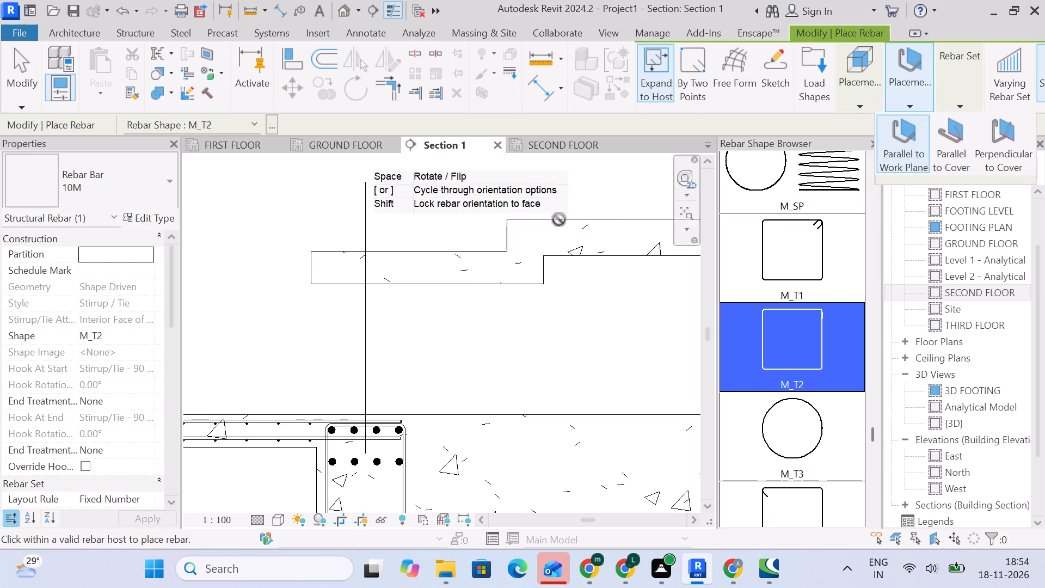
pyautogui.click(441, 270)
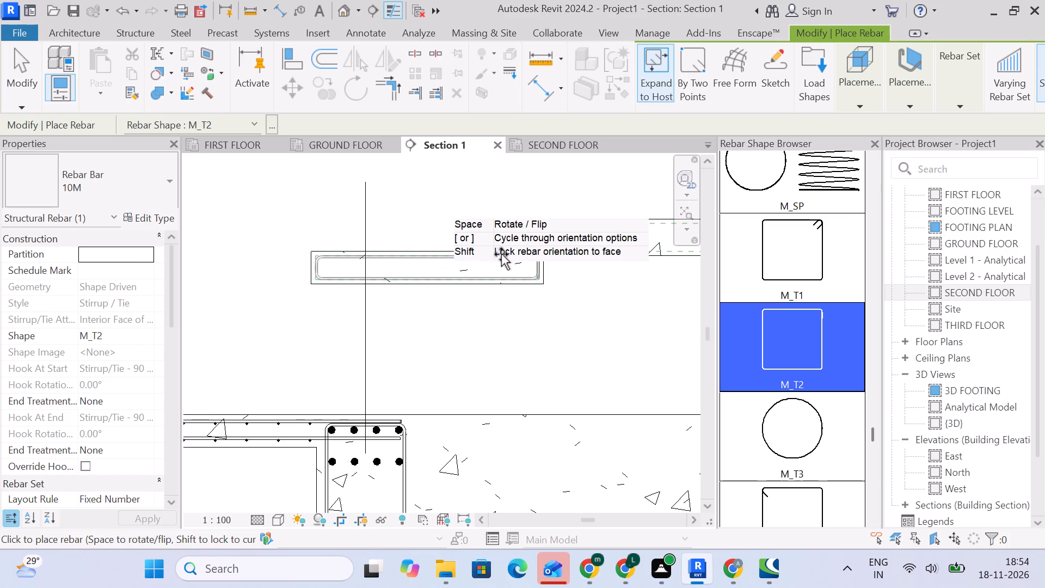
pyautogui.click(526, 251)
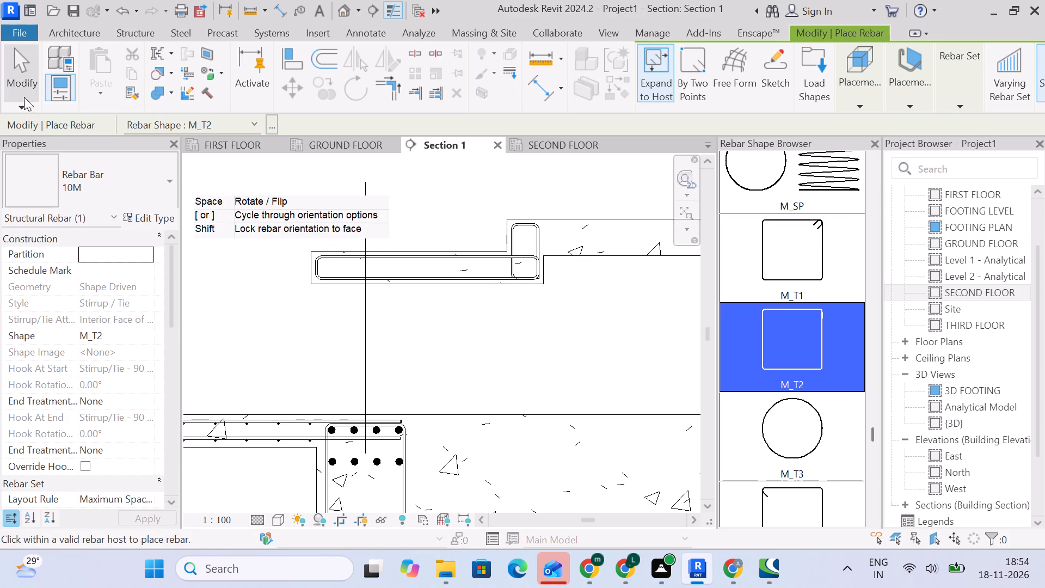
pyautogui.click(24, 86)
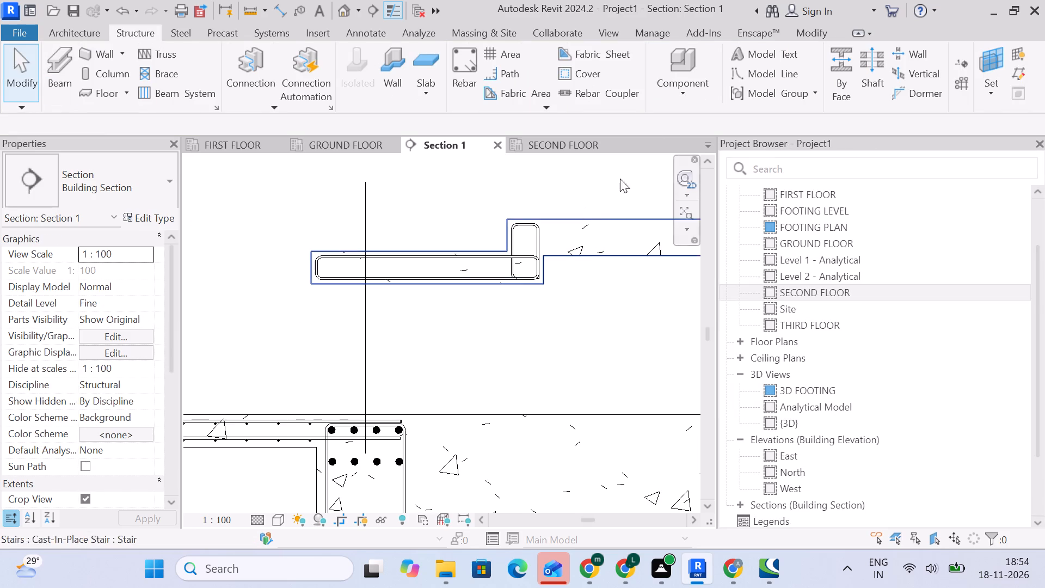
# Place two rows of straight 10M bars, shape M_00, parallel to cover, along the bottom and top inside the lowest tread's stirrup.
pyautogui.click(465, 56)
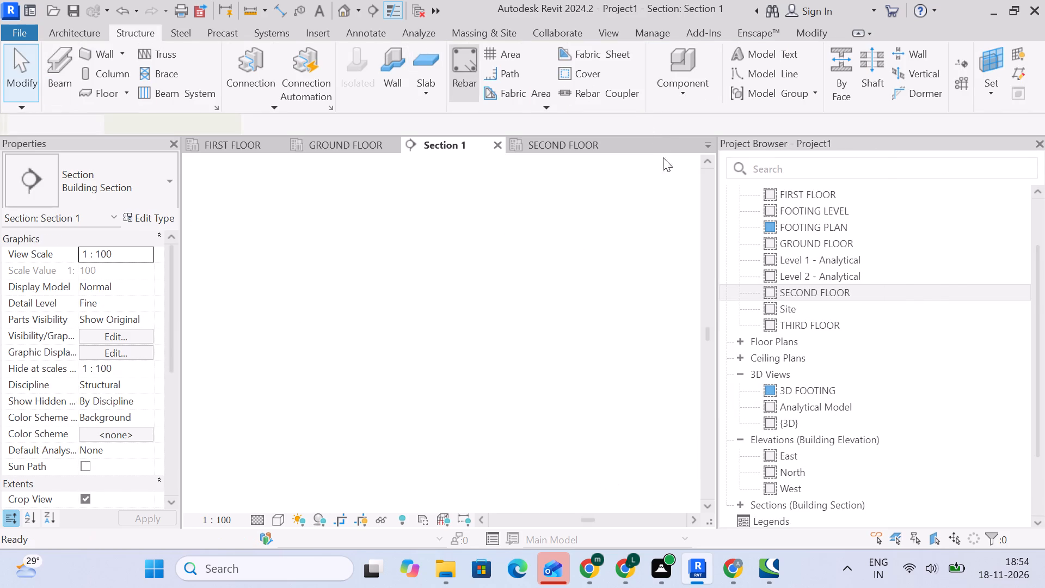
pyautogui.scroll(20, 753, 275)
pyautogui.scroll(17, 753, 275)
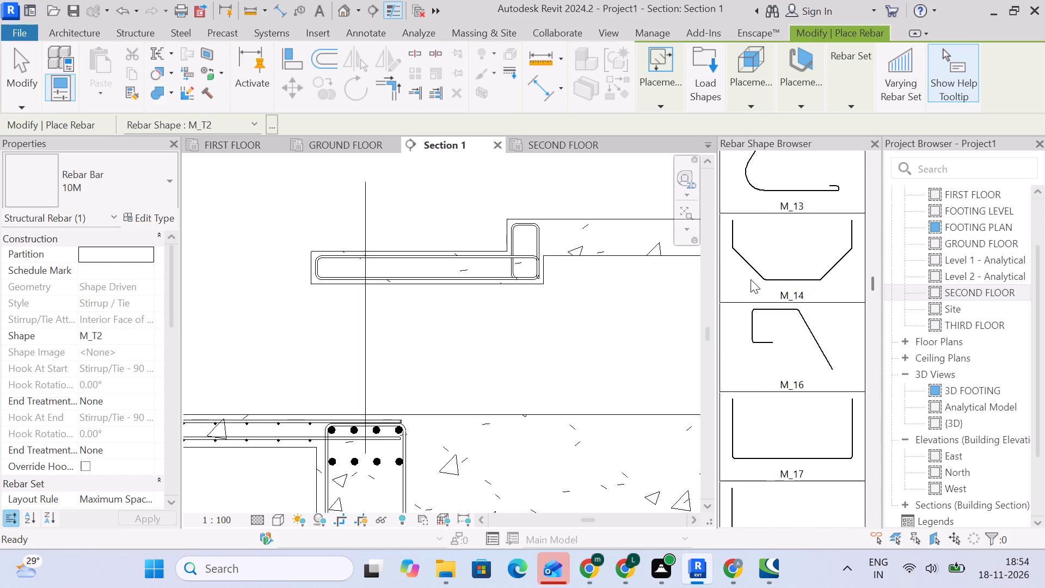
pyautogui.scroll(20, 751, 279)
pyautogui.scroll(20, 751, 279)
pyautogui.scroll(7, 751, 279)
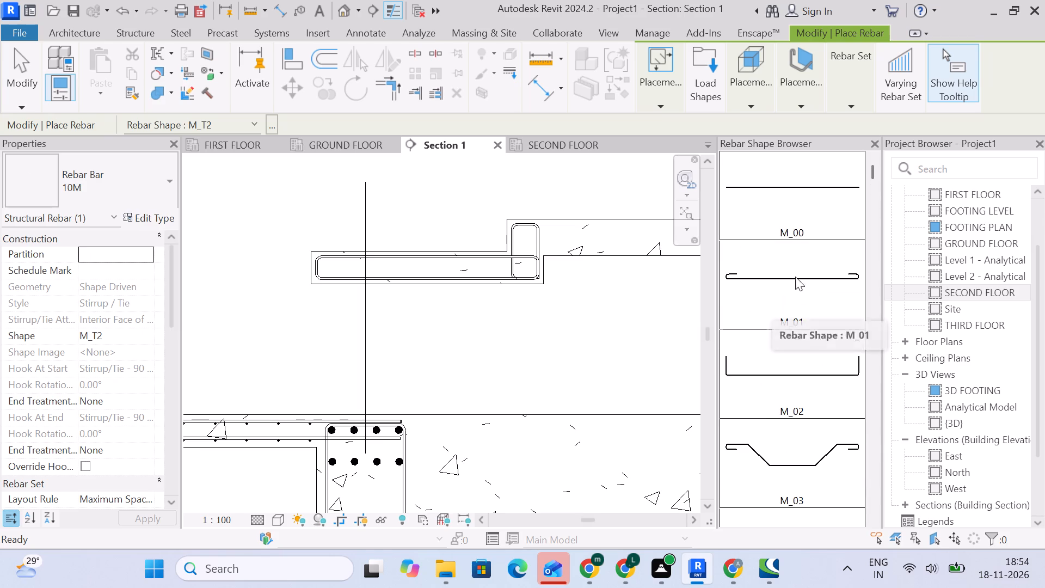
pyautogui.click(784, 192)
pyautogui.scroll(5, 331, 274)
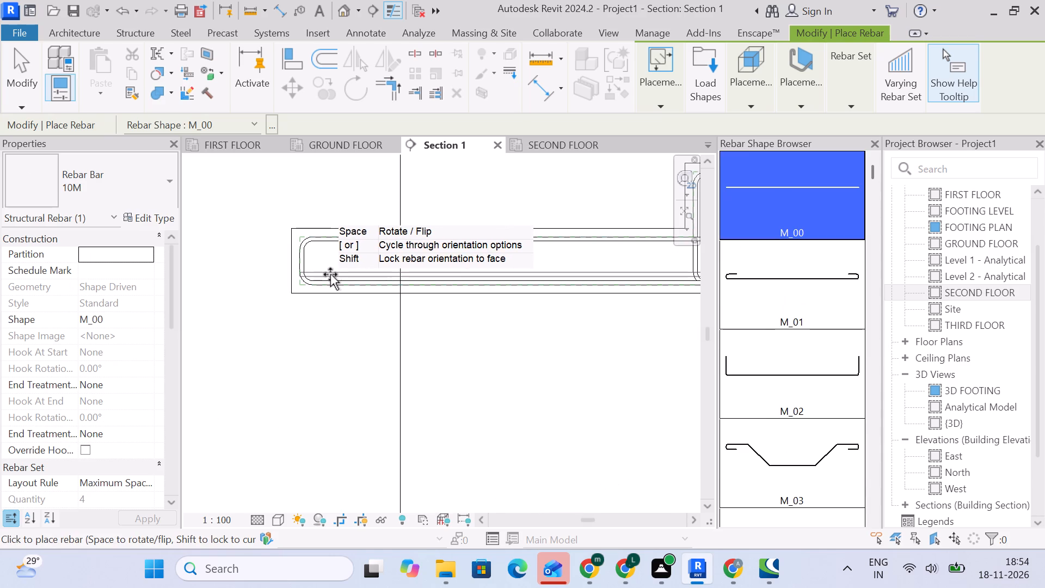
pyautogui.click(801, 103)
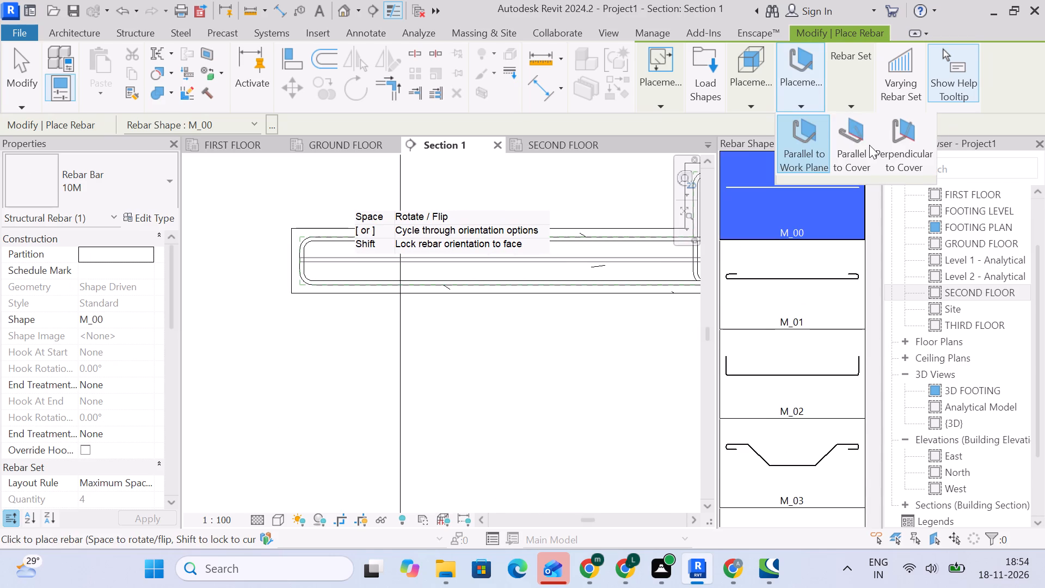
pyautogui.click(872, 146)
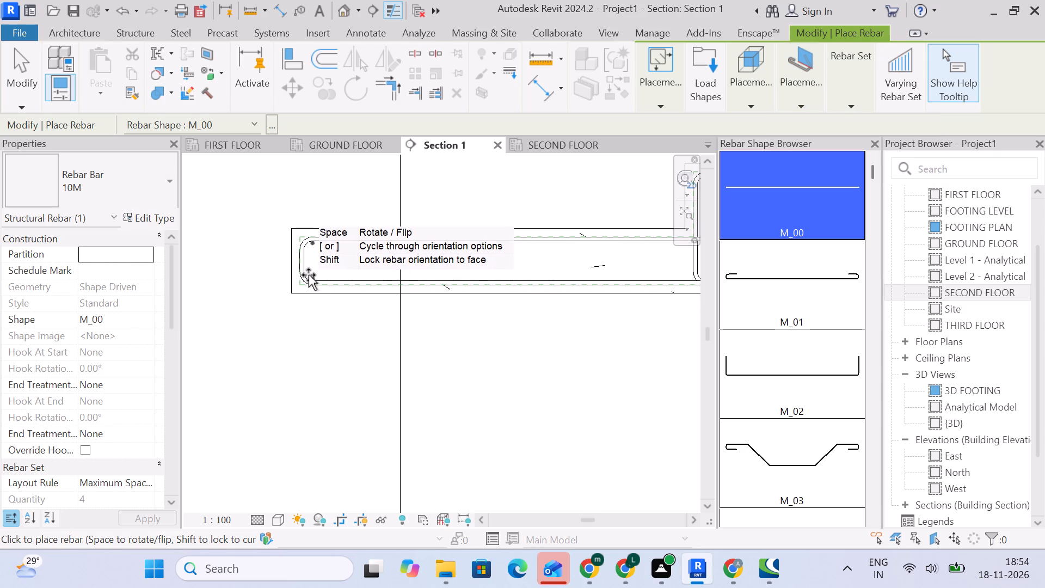
pyautogui.click(300, 271)
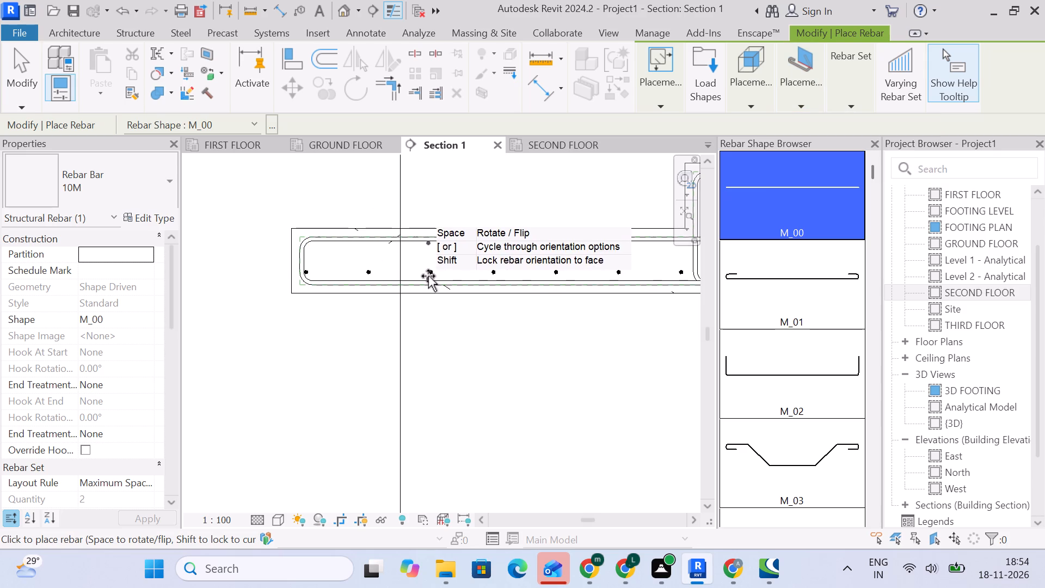
pyautogui.click(311, 253)
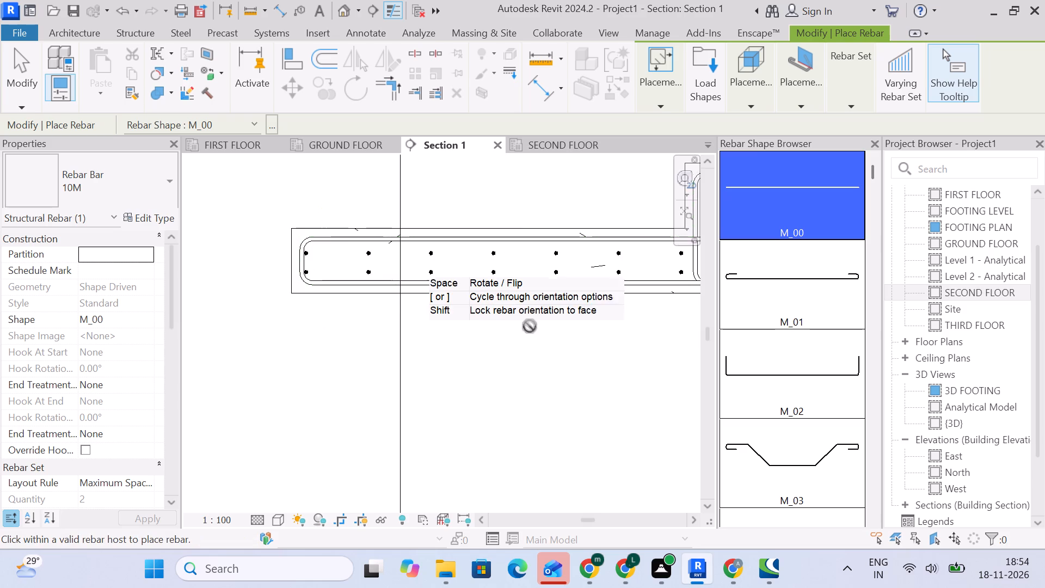
# Place two vertical columns of straight 10M bars, shape M_00, inside the first riser's stirrup.
pyautogui.scroll(-1, 618, 306)
pyautogui.moveTo(618, 306); pyautogui.dragTo(200, 317, button='middle')
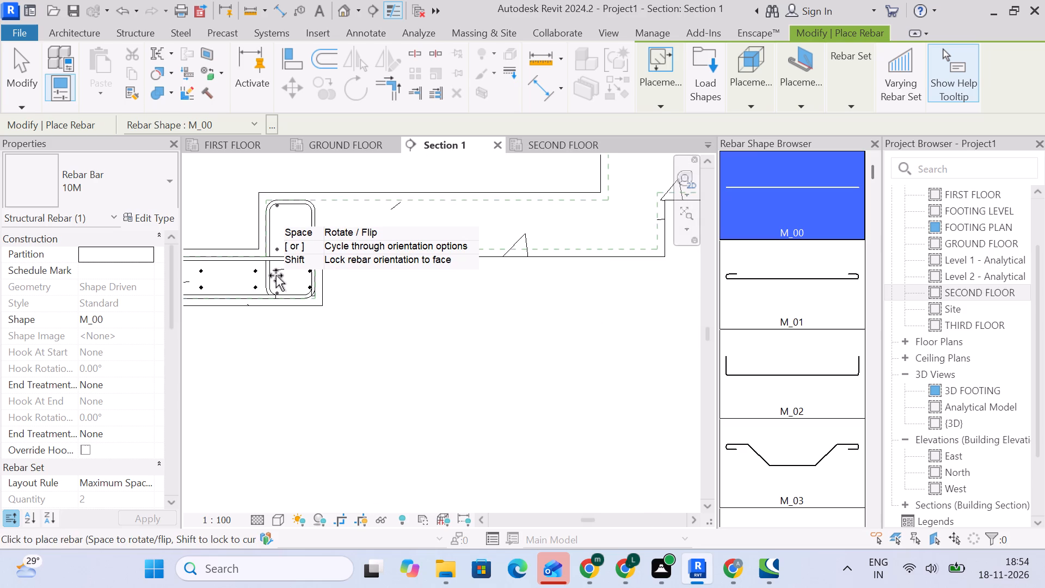
pyautogui.click(276, 275)
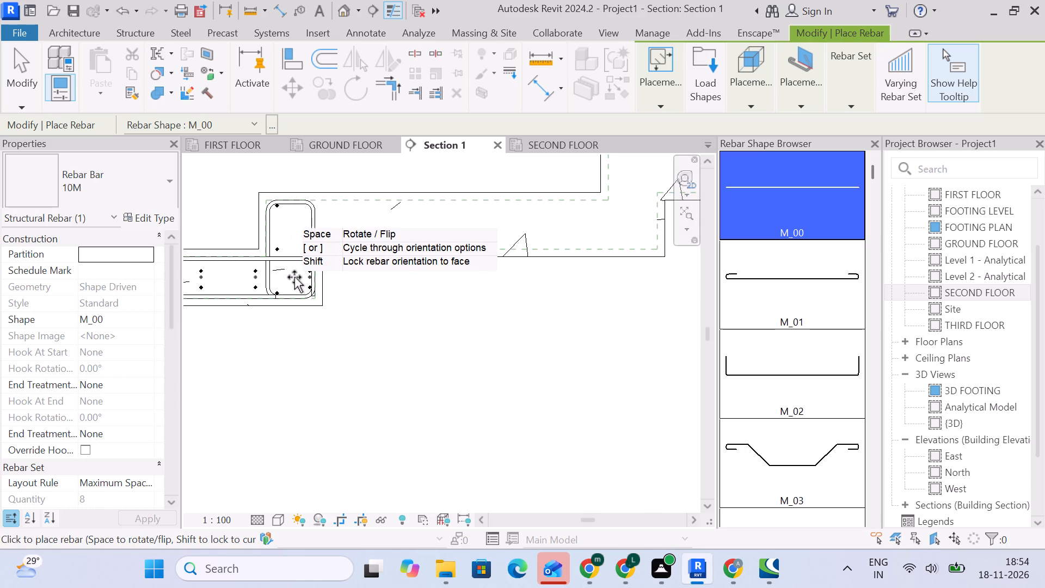
pyautogui.click(292, 277)
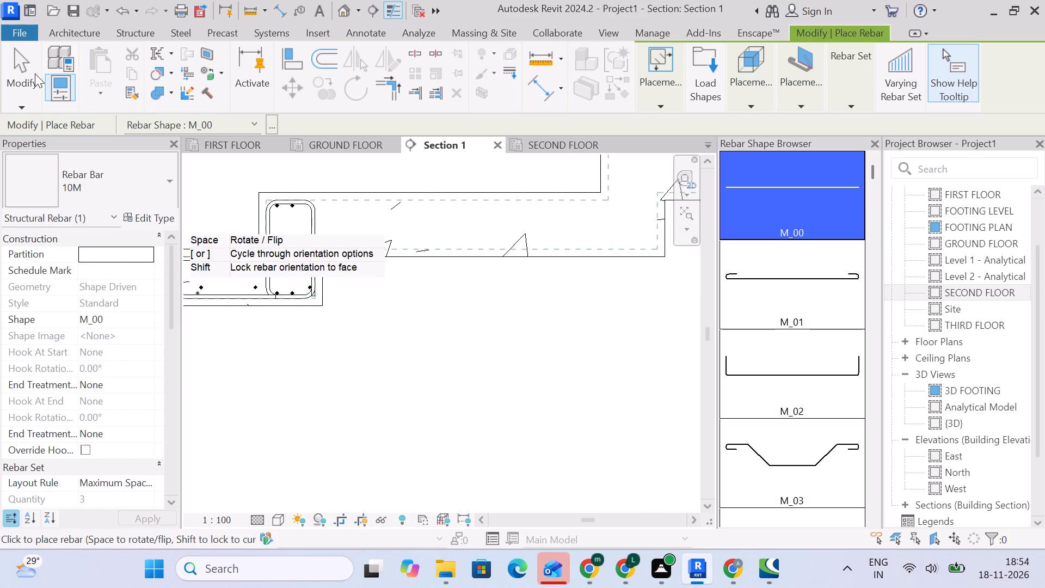
pyautogui.click(29, 71)
# Change both rows of straight bars in the lowest tread to type 13M.
pyautogui.moveTo(283, 264); pyautogui.dragTo(655, 267, button='middle')
pyautogui.scroll(5, 322, 314)
pyautogui.scroll(3, 298, 260)
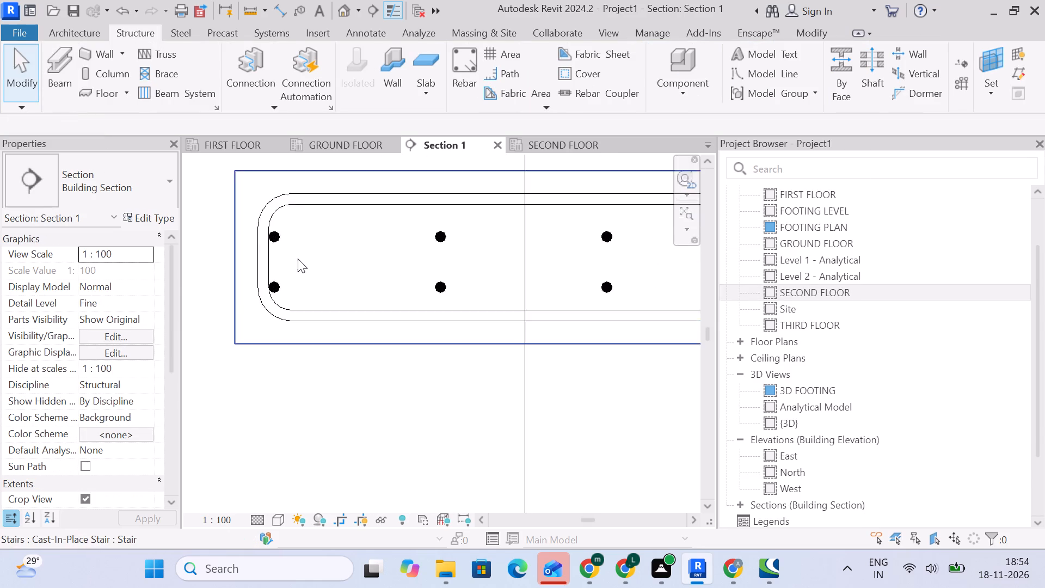
pyautogui.scroll(1, 298, 259)
pyautogui.click(278, 232)
pyautogui.click(124, 184)
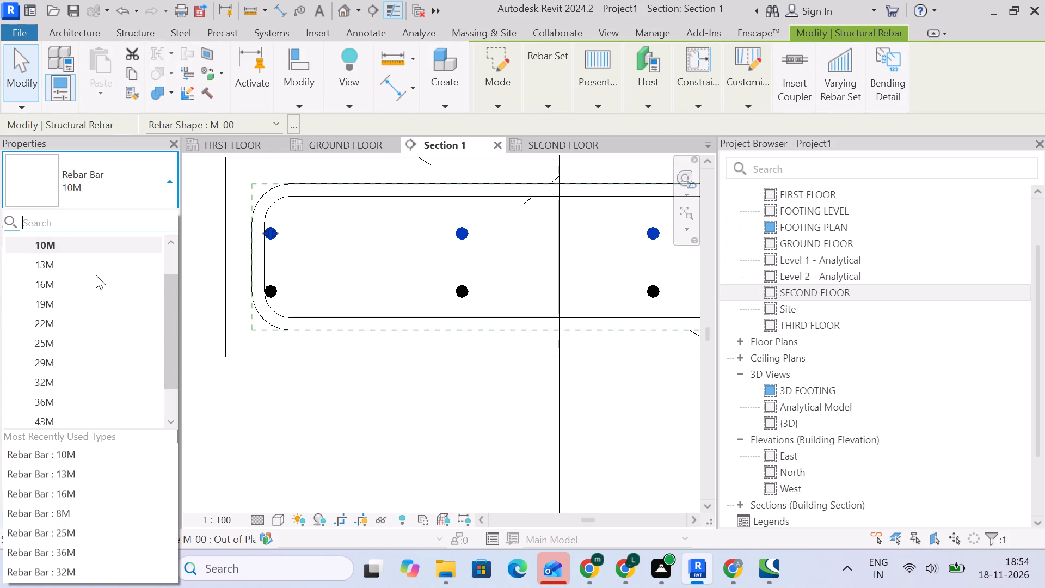
pyautogui.click(93, 269)
pyautogui.click(282, 289)
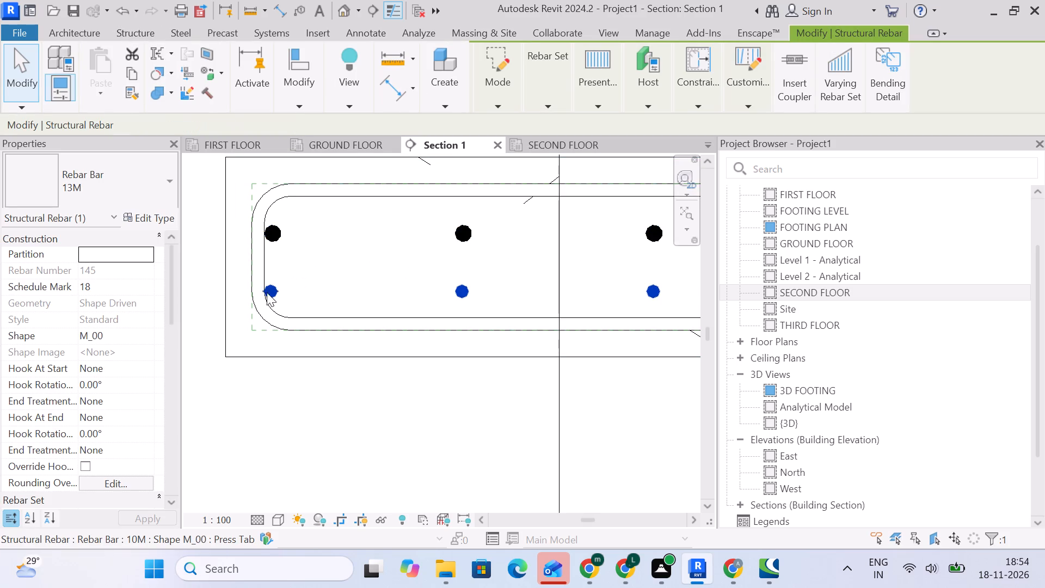
pyautogui.click(113, 197)
pyautogui.click(88, 262)
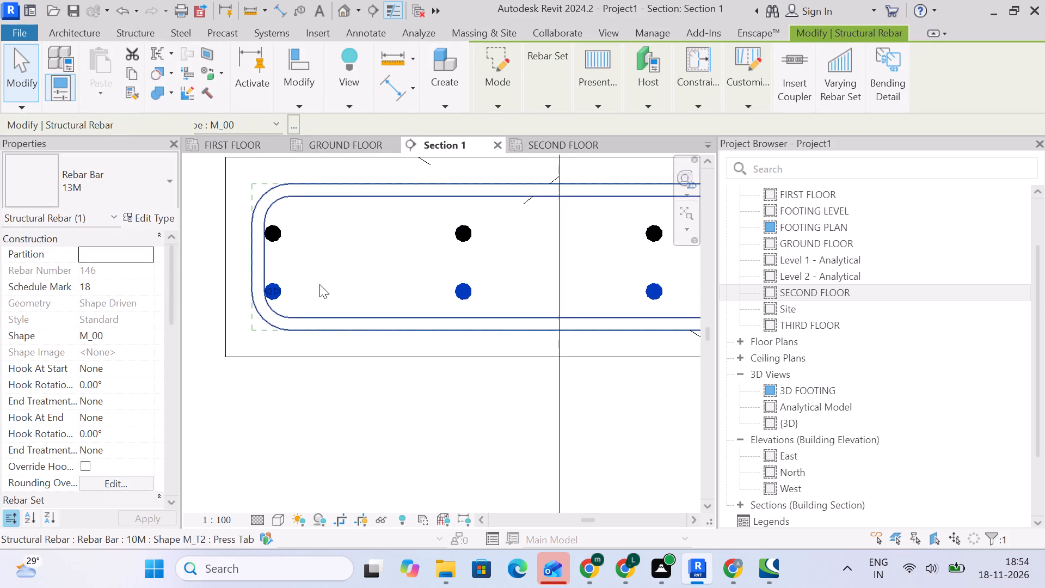
# Nudge the tread's upper 13M row up toward the stirrup and pull its end away from the riser inward, clear of the bend.
pyautogui.click(274, 231)
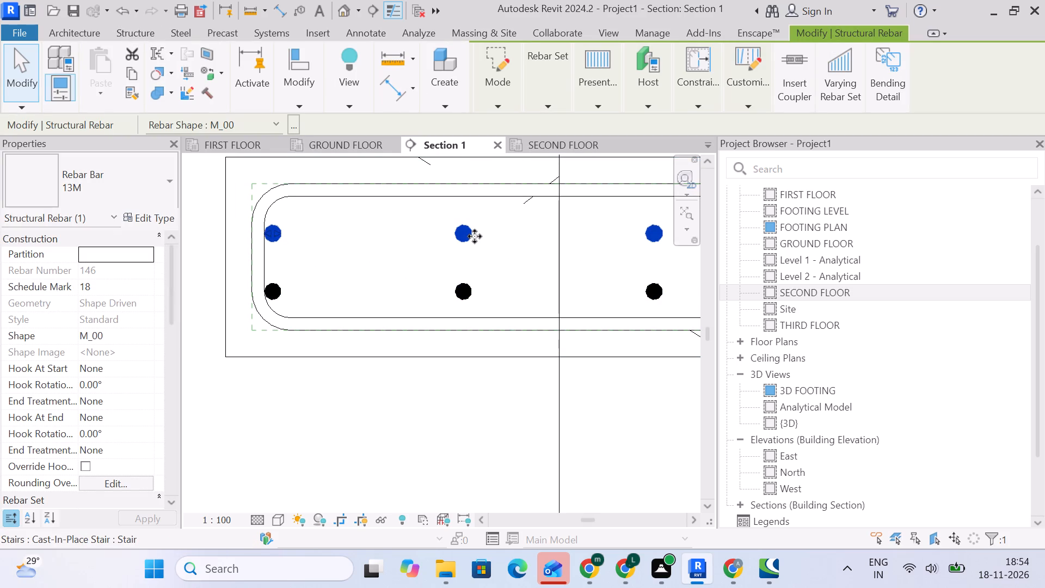
pyautogui.press('Up')
pyautogui.press('Up')
pyautogui.press('Up')
pyautogui.press('Up')
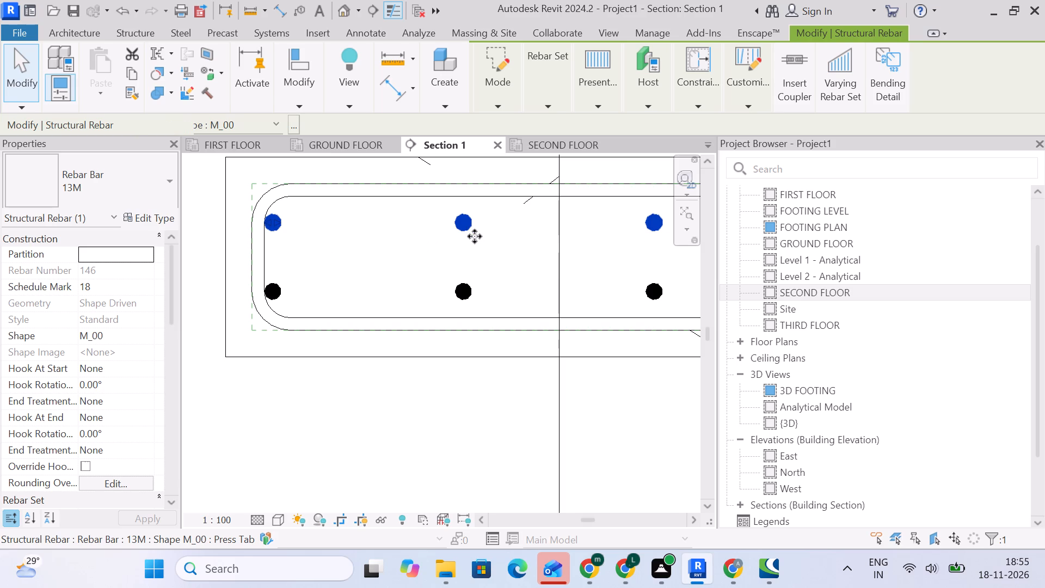
pyautogui.scroll(5, 475, 237)
pyautogui.moveTo(327, 222); pyautogui.dragTo(736, 241, button='middle')
pyautogui.scroll(1, 332, 222)
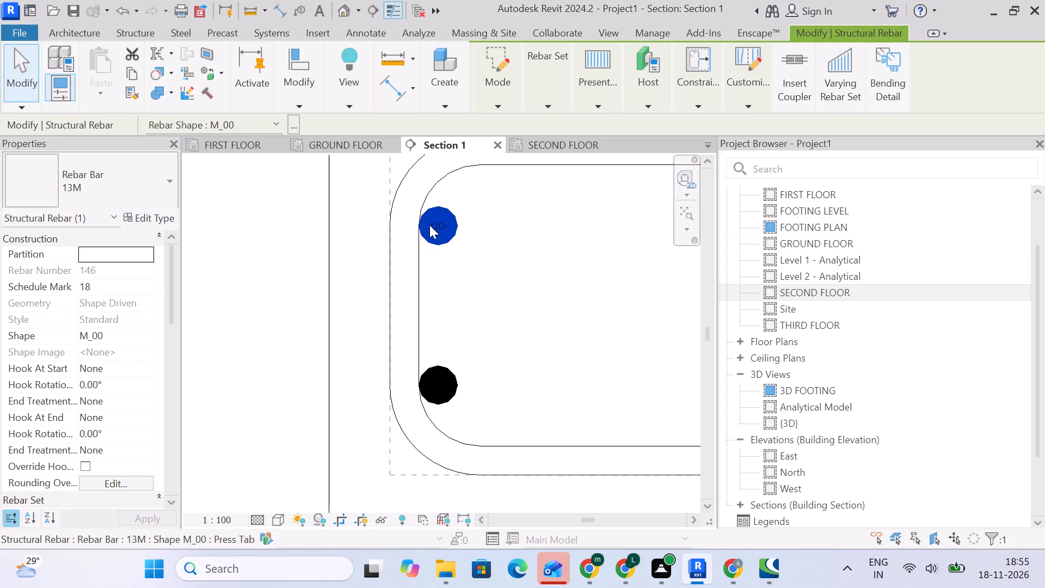
pyautogui.moveTo(431, 225); pyautogui.dragTo(458, 227)
pyautogui.press('Up')
pyautogui.press('Up')
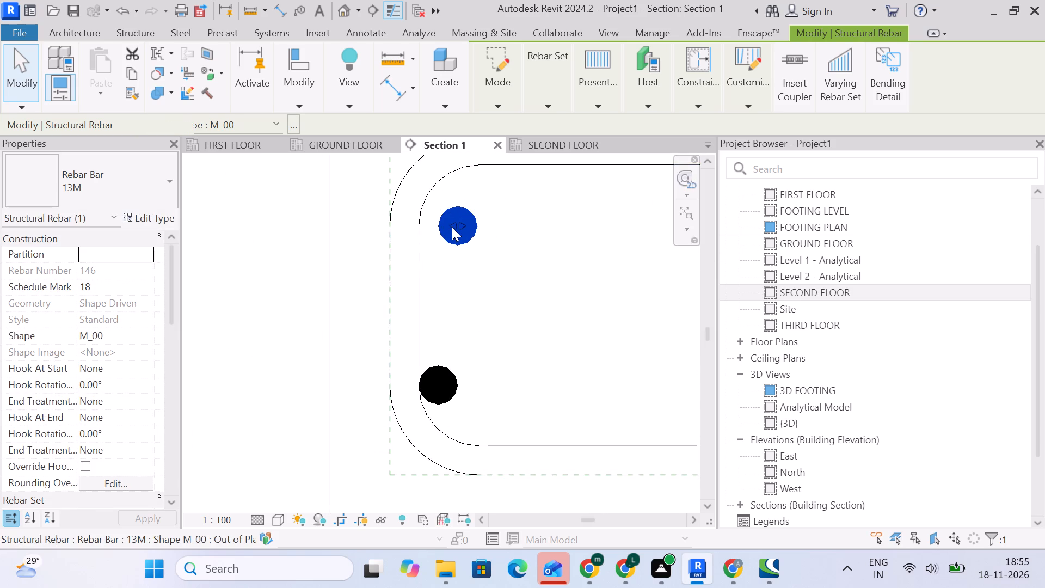
pyautogui.scroll(-10, 492, 249)
pyautogui.moveTo(744, 234); pyautogui.dragTo(490, 270, button='middle')
pyautogui.moveTo(562, 253); pyautogui.dragTo(314, 285, button='middle')
pyautogui.click(500, 339)
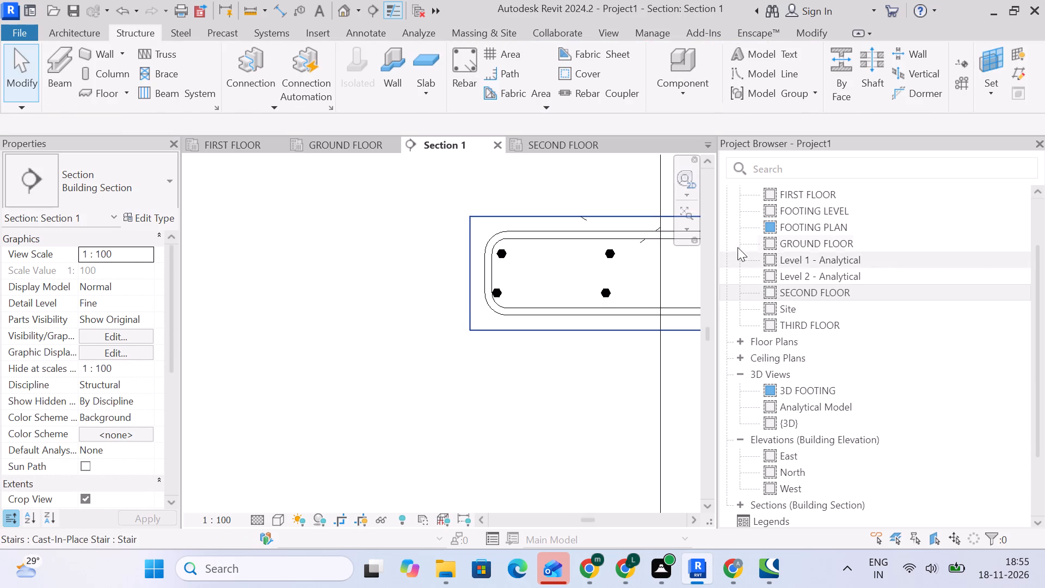
# Pull the riser end of the tread's upper 13M row inward and nudge the row further up toward the stirrup's top leg.
pyautogui.moveTo(717, 259); pyautogui.dragTo(921, 265)
pyautogui.moveTo(711, 290); pyautogui.dragTo(256, 298, button='middle')
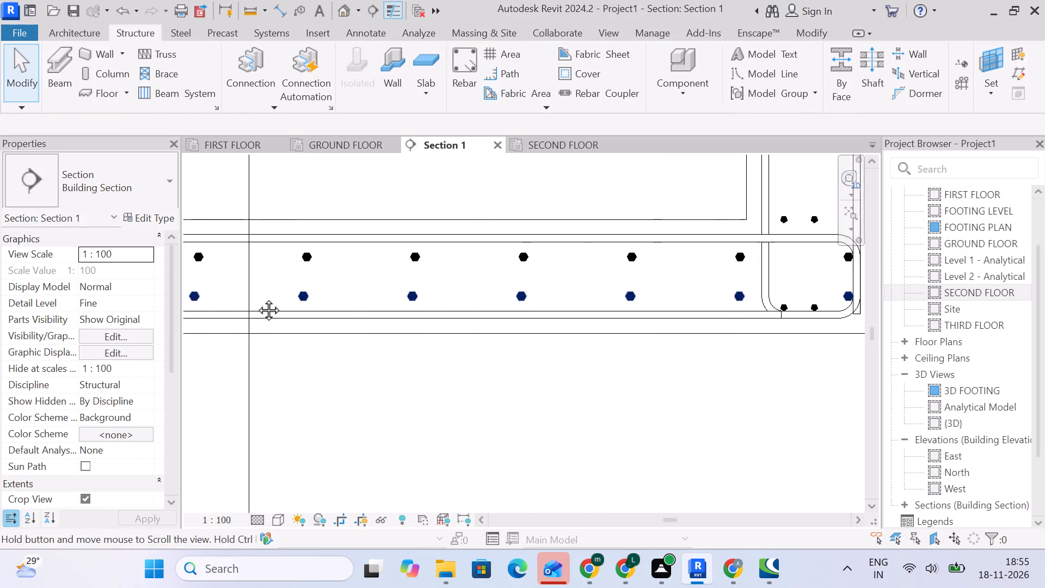
pyautogui.moveTo(256, 298); pyautogui.dragTo(224, 302, button='middle')
pyautogui.moveTo(590, 287); pyautogui.dragTo(499, 293, button='middle')
pyautogui.scroll(8, 749, 292)
pyautogui.click(634, 250)
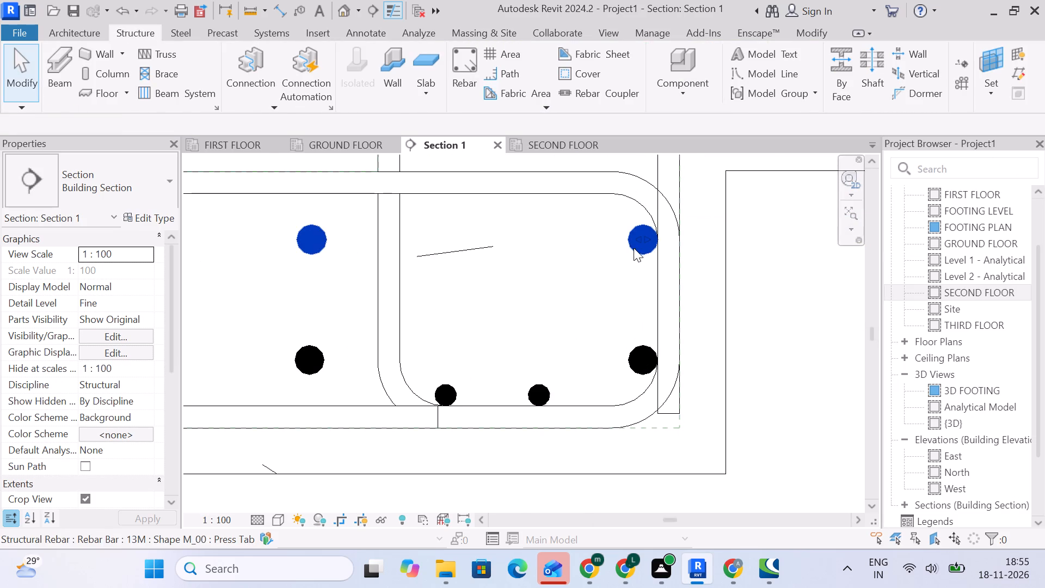
pyautogui.moveTo(636, 238); pyautogui.dragTo(625, 244)
pyautogui.press('Up')
pyautogui.press('Up')
pyautogui.press('Up')
pyautogui.press('Up')
pyautogui.press('Up')
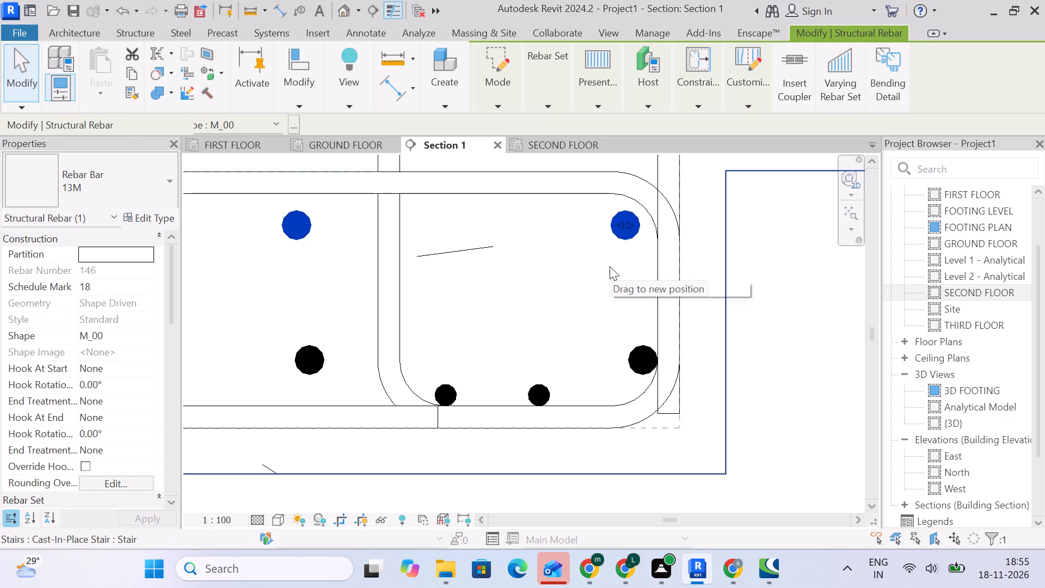
pyautogui.press('Up')
pyautogui.press('Up')
pyautogui.press('Up')
pyautogui.press('Up')
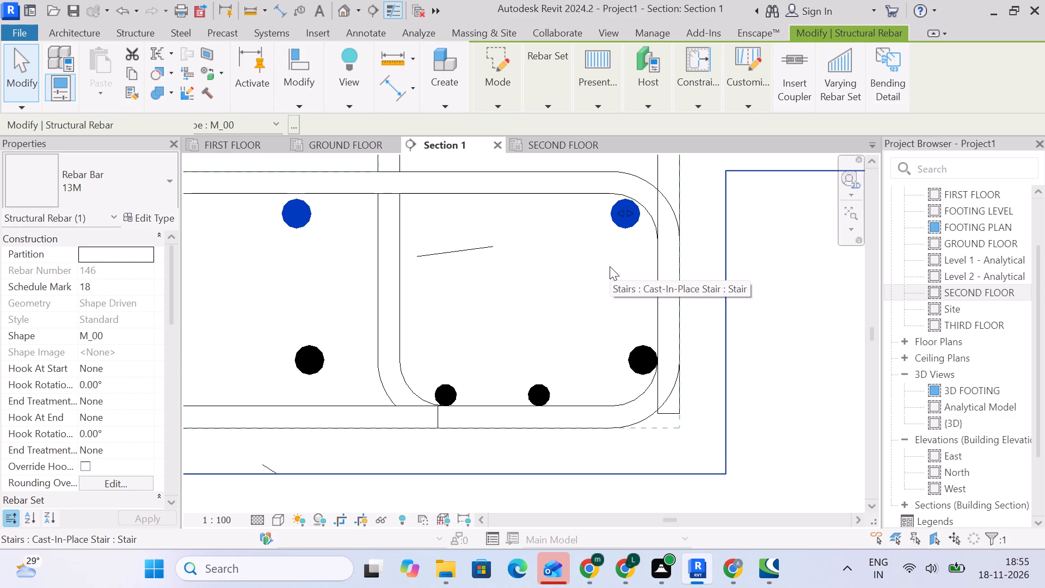
# Pull the riser end of the tread's lower 13M row inward, away from the stirrup's vertical leg.
pyautogui.scroll(-1, 616, 268)
pyautogui.scroll(4, 630, 346)
pyautogui.click(633, 347)
pyautogui.moveTo(645, 350); pyautogui.dragTo(631, 352)
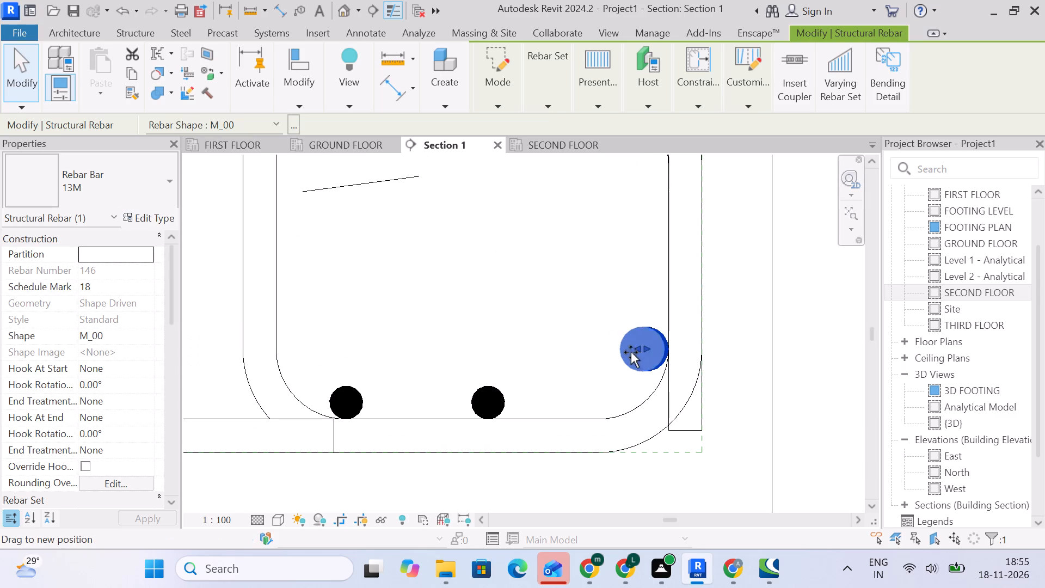
pyautogui.moveTo(631, 352); pyautogui.dragTo(616, 357)
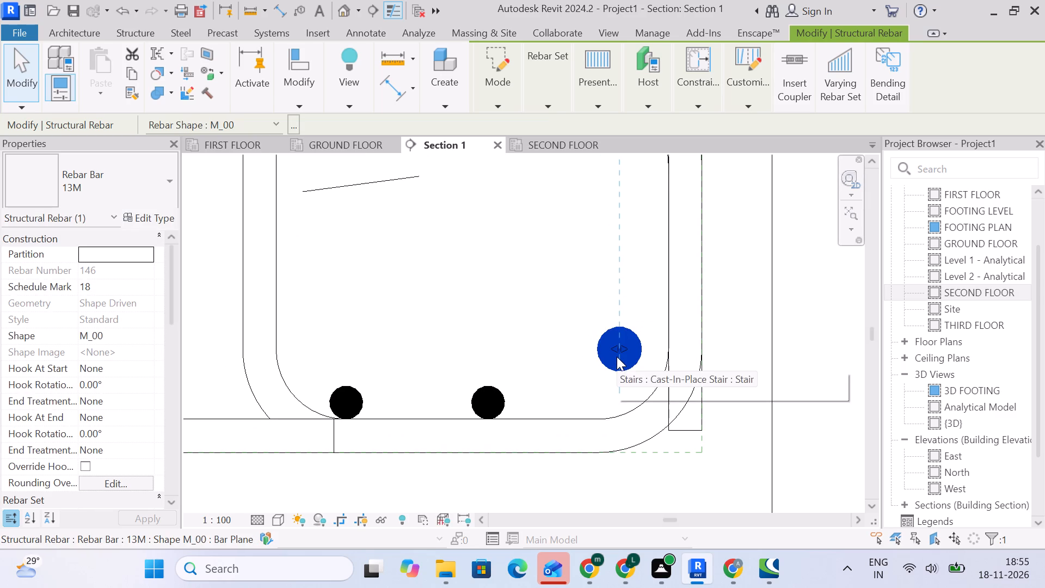
pyautogui.press('Down')
pyautogui.press('Down')
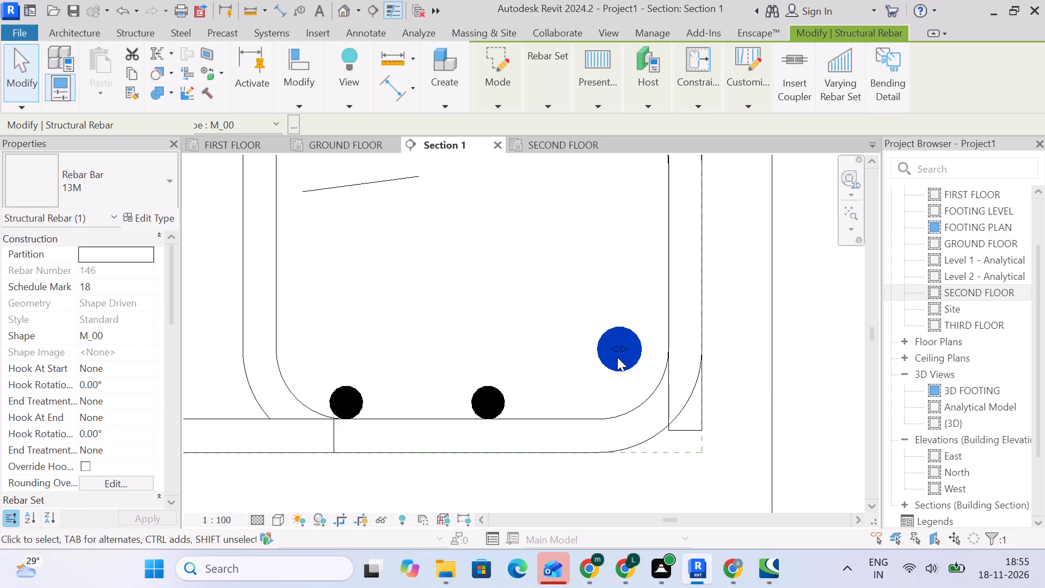
pyautogui.press('Down')
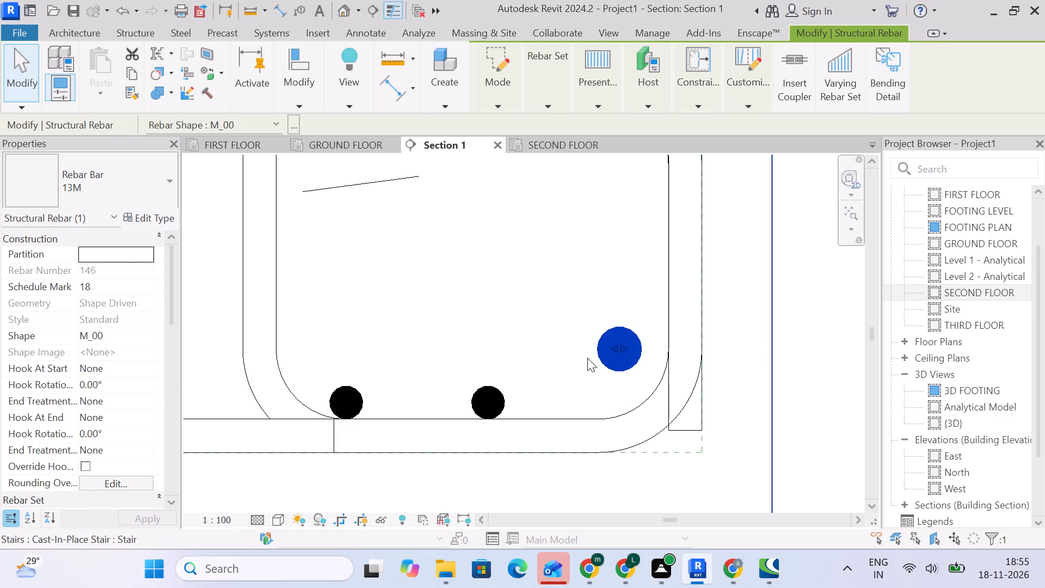
# Align the lower row's other end with the upper row's end bar and move the row down toward the stirrup's bottom leg.
pyautogui.scroll(-14, 608, 362)
pyautogui.moveTo(404, 367); pyautogui.dragTo(757, 367, button='middle')
pyautogui.scroll(3, 476, 362)
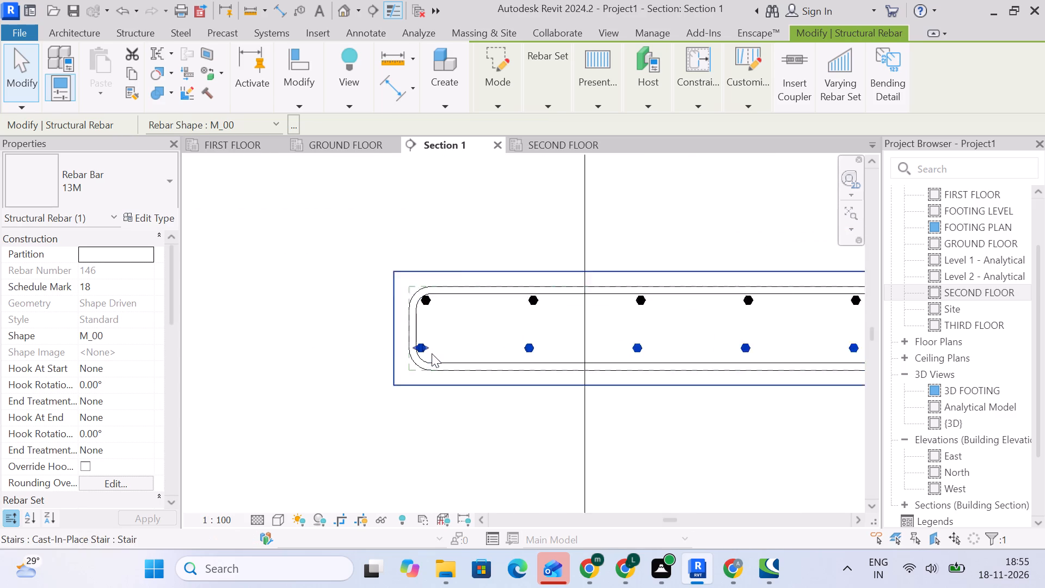
pyautogui.scroll(7, 432, 353)
pyautogui.moveTo(410, 345); pyautogui.dragTo(419, 345)
pyautogui.scroll(2, 423, 349)
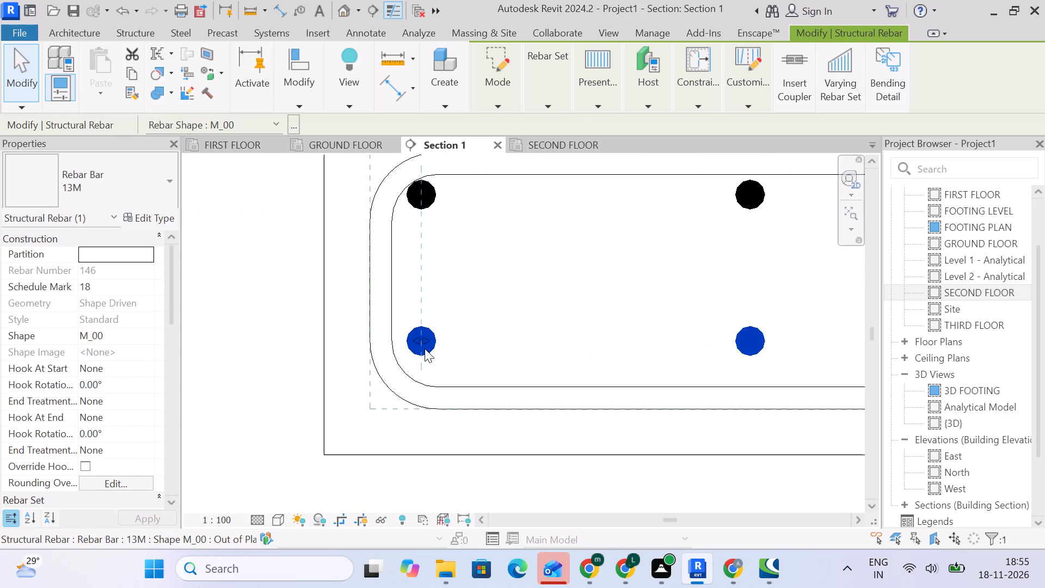
pyautogui.scroll(8, 425, 348)
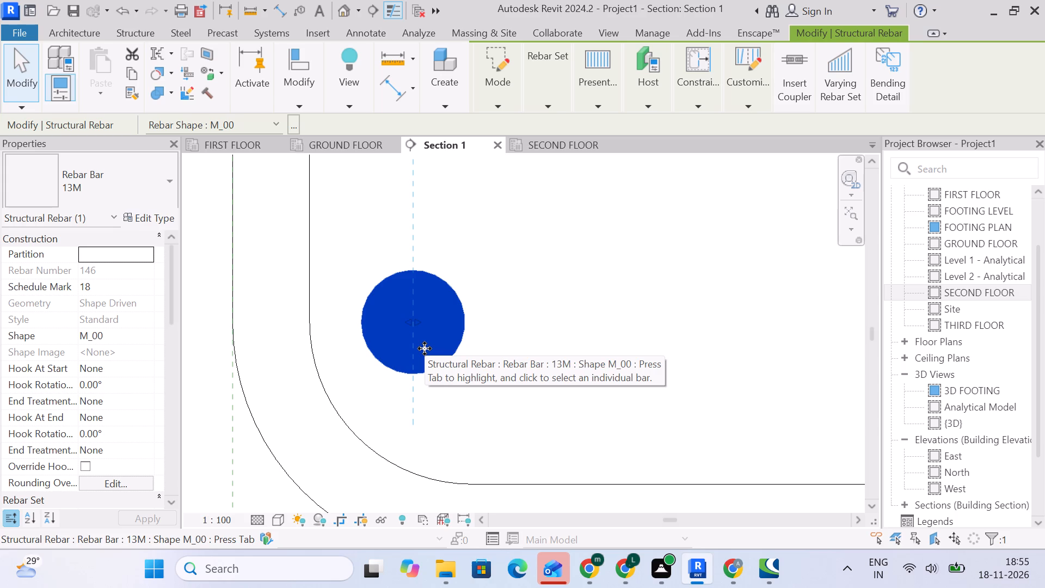
pyautogui.press('Down')
pyautogui.press('Down')
pyautogui.press('Down')
pyautogui.moveTo(429, 348); pyautogui.dragTo(428, 400)
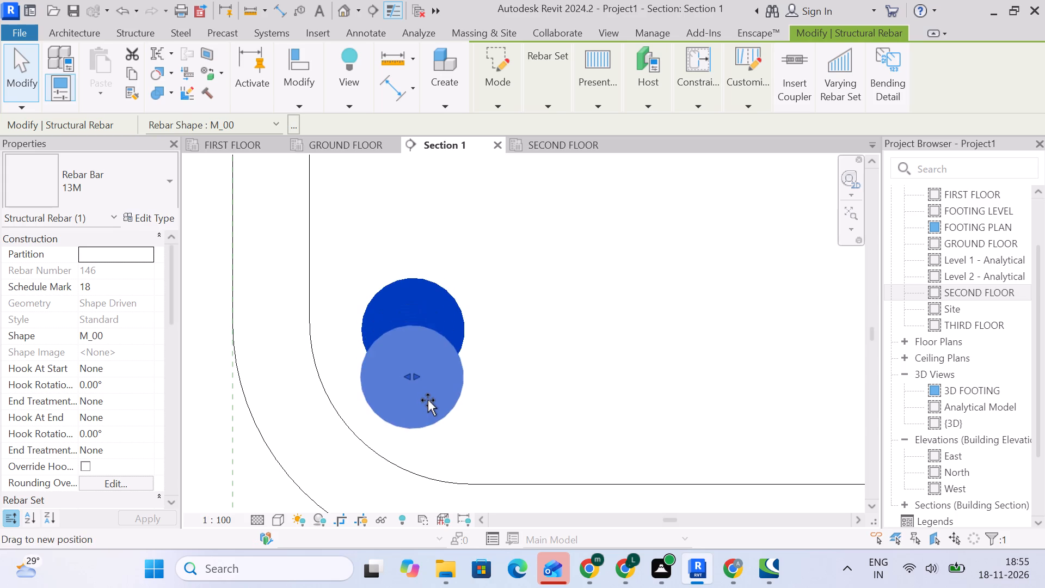
pyautogui.moveTo(428, 400); pyautogui.dragTo(427, 430)
pyautogui.scroll(-18, 441, 430)
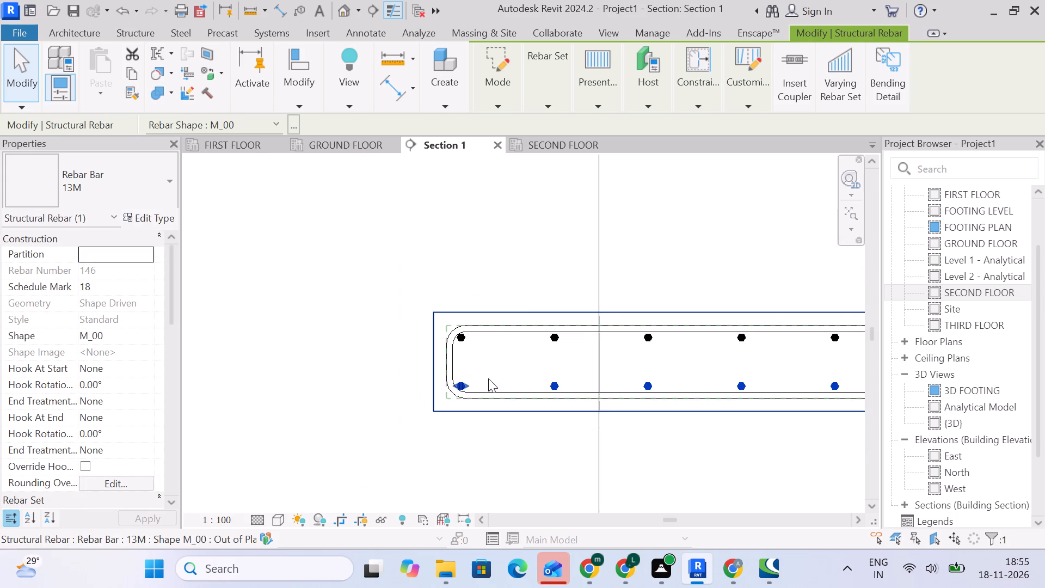
# Change both vertical columns of straight bars in the first riser's stirrup to type 13M.
pyautogui.moveTo(675, 383); pyautogui.dragTo(431, 318, button='middle')
pyautogui.scroll(-5, 436, 321)
pyautogui.click(614, 389)
pyautogui.scroll(3, 644, 284)
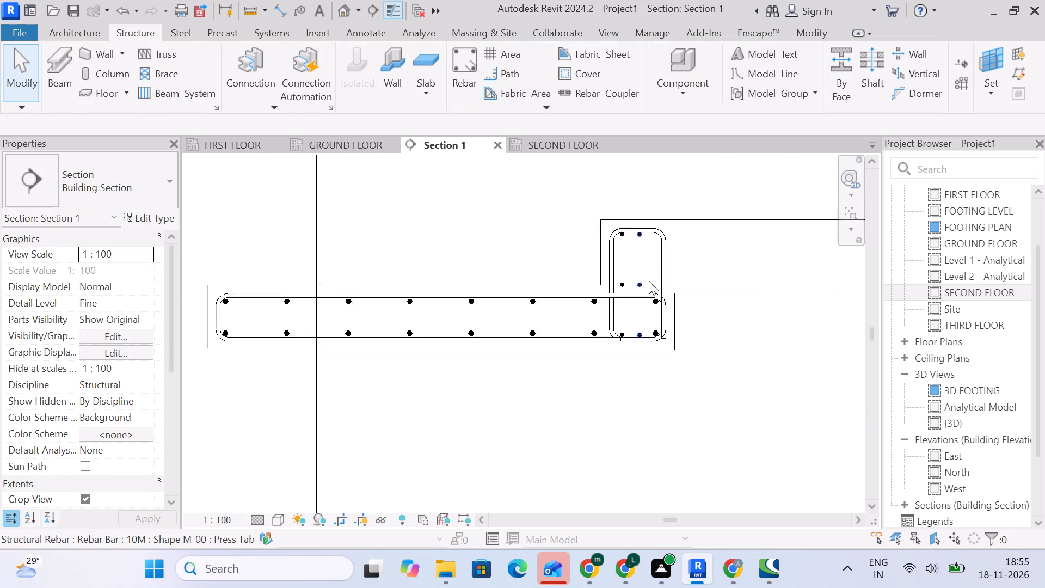
pyautogui.scroll(2, 649, 281)
pyautogui.click(610, 291)
pyautogui.click(93, 192)
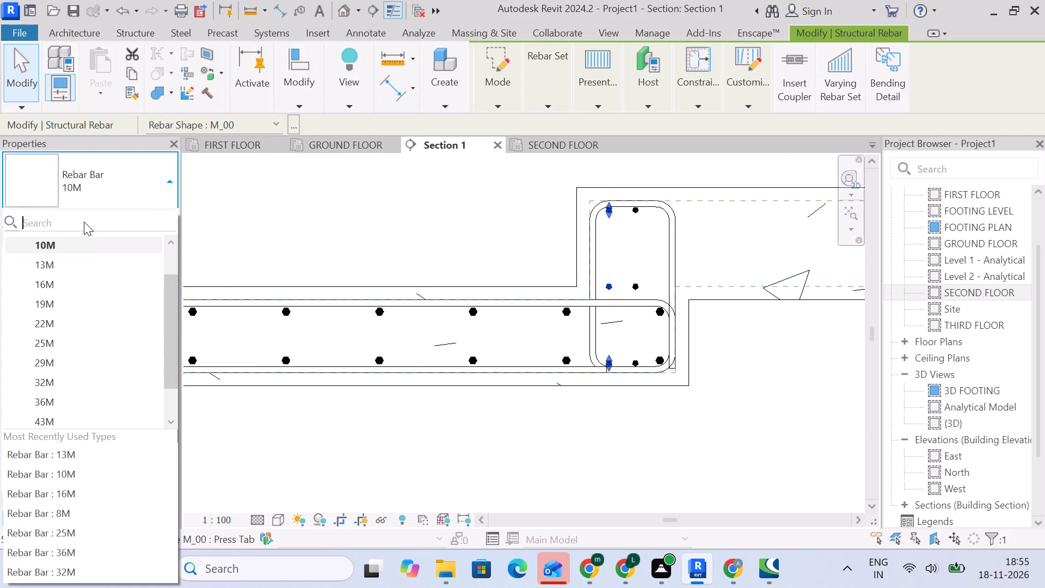
pyautogui.click(81, 268)
pyautogui.click(636, 285)
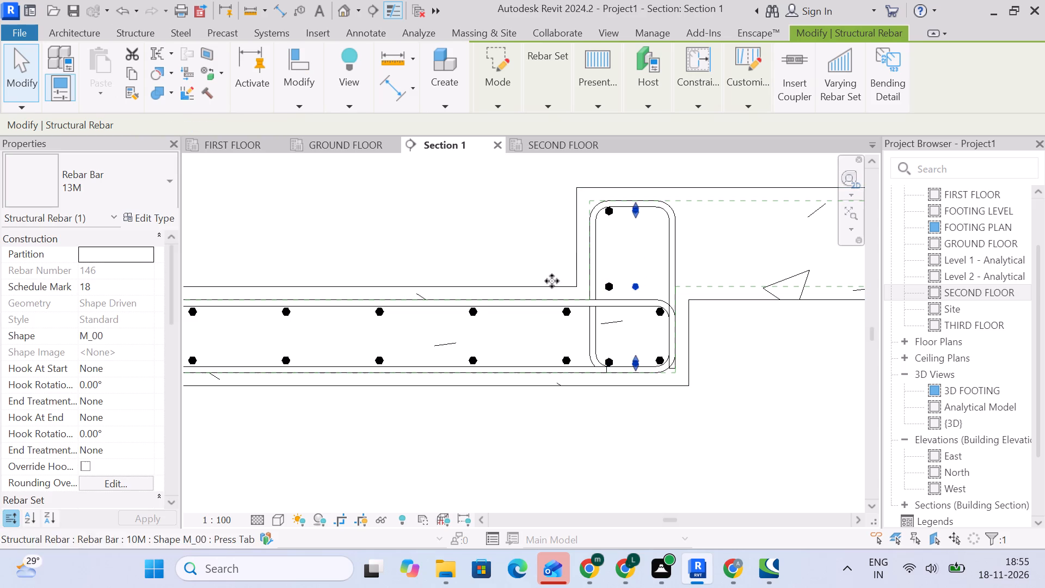
pyautogui.click(129, 185)
pyautogui.click(66, 267)
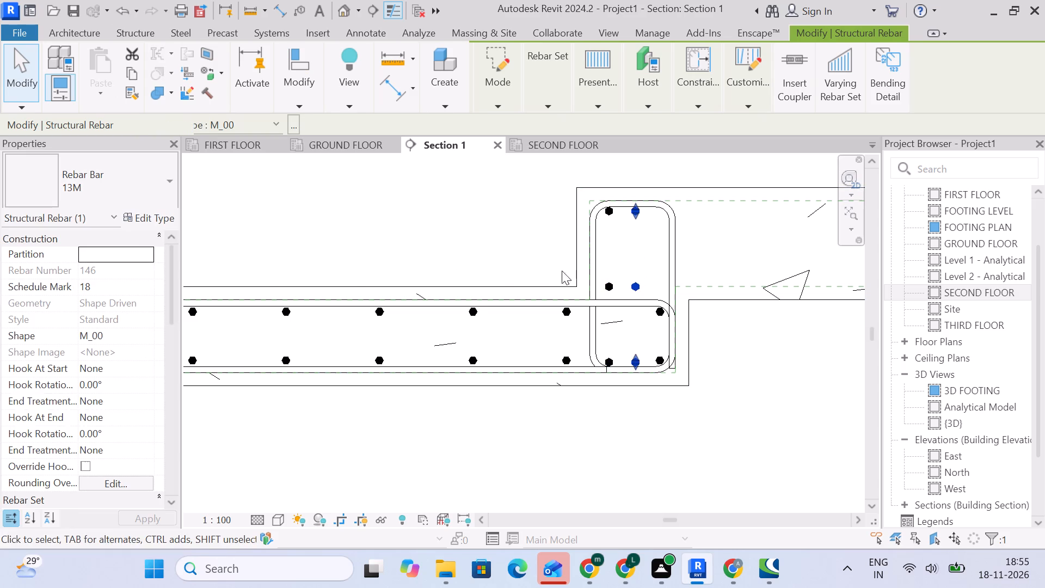
# Move the second 13M column in the first riser's stirrup out to the vertical leg farthest from the tread.
pyautogui.scroll(5, 596, 267)
pyautogui.moveTo(696, 318); pyautogui.dragTo(521, 318, button='middle')
pyautogui.moveTo(497, 309); pyautogui.dragTo(557, 317)
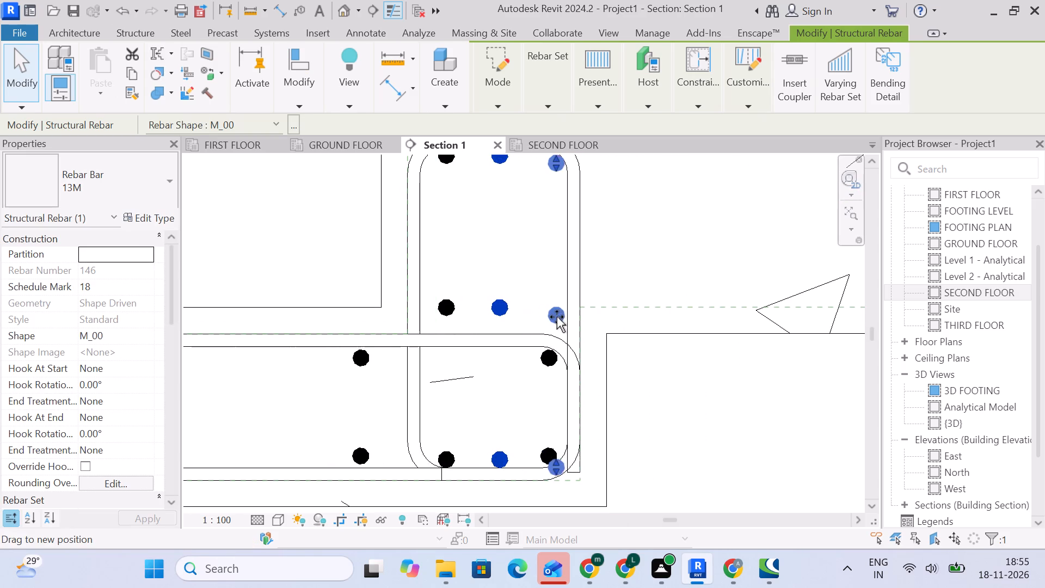
pyautogui.moveTo(557, 317); pyautogui.dragTo(557, 310)
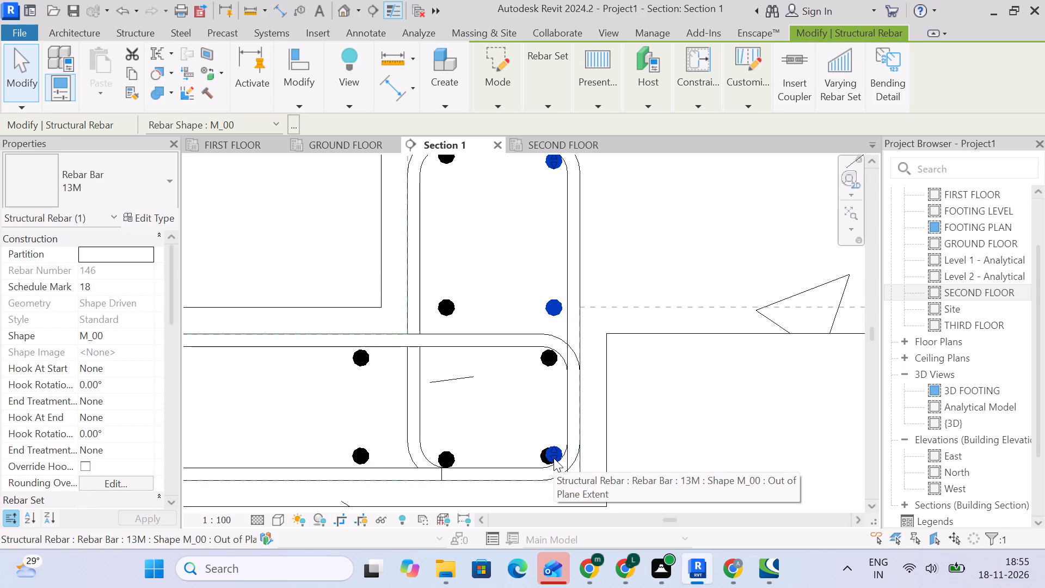
pyautogui.moveTo(554, 458); pyautogui.dragTo(546, 461)
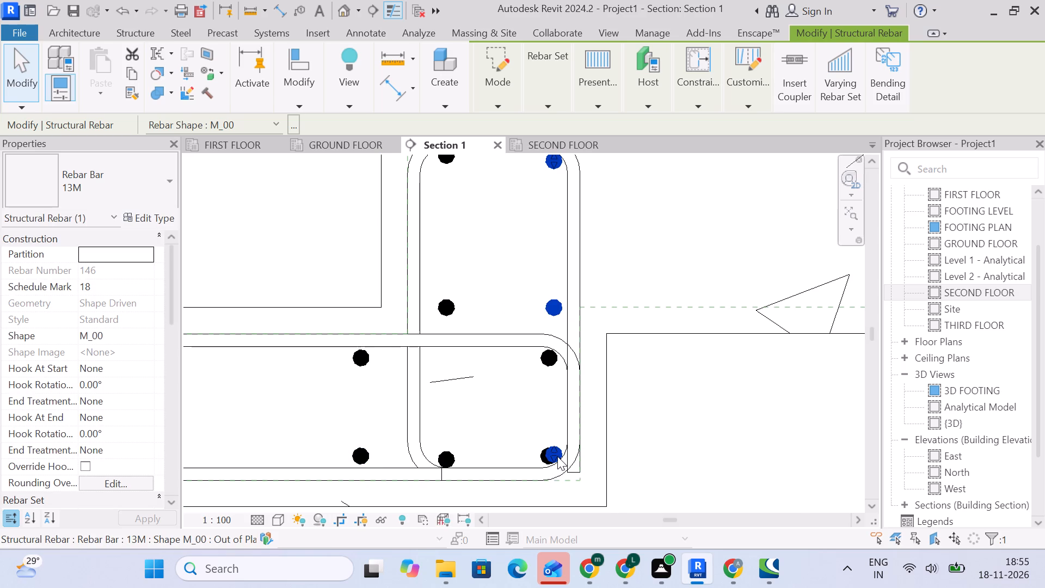
pyautogui.scroll(-4, 559, 440)
pyautogui.scroll(3, 557, 439)
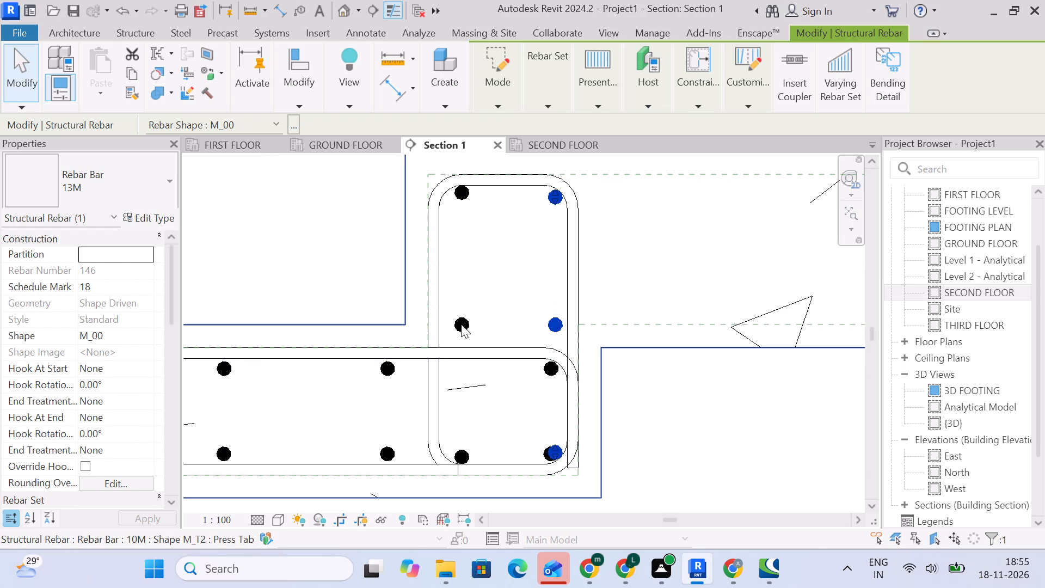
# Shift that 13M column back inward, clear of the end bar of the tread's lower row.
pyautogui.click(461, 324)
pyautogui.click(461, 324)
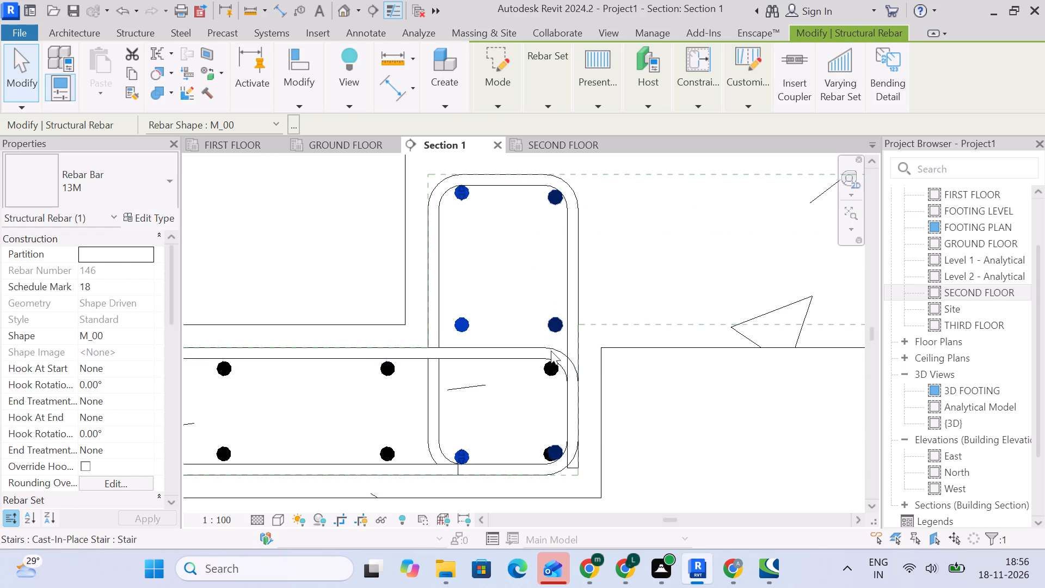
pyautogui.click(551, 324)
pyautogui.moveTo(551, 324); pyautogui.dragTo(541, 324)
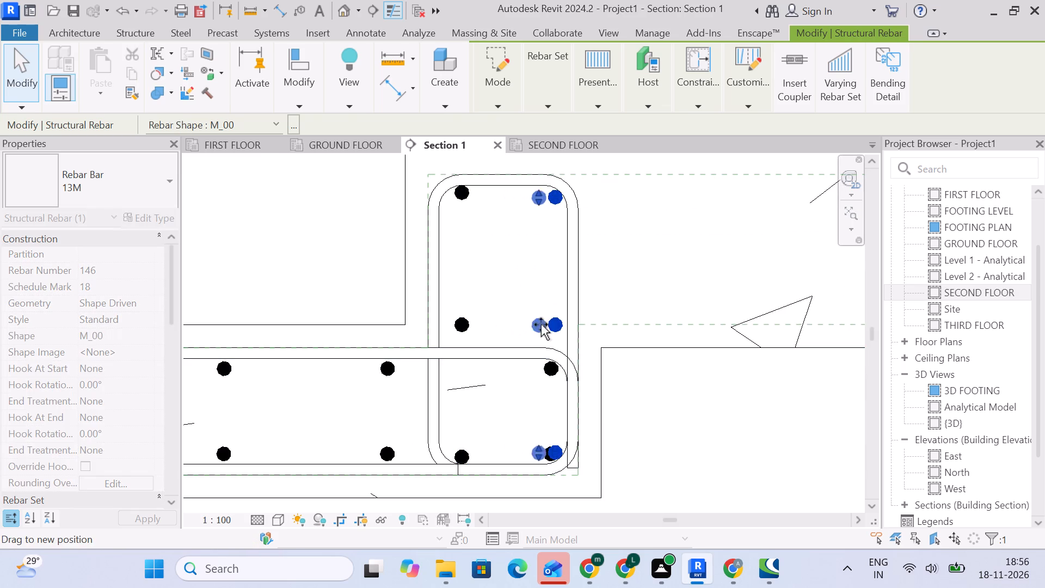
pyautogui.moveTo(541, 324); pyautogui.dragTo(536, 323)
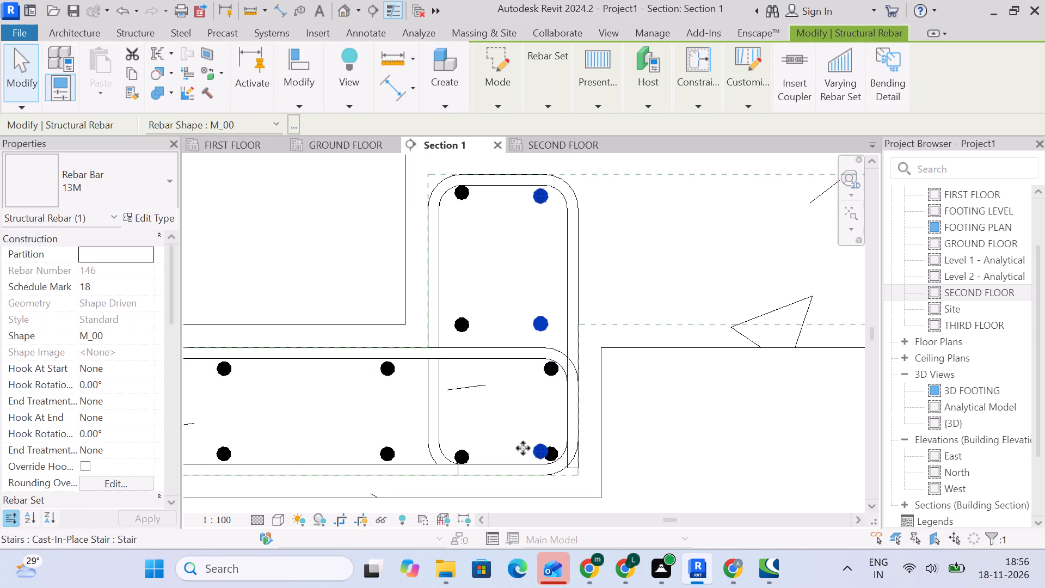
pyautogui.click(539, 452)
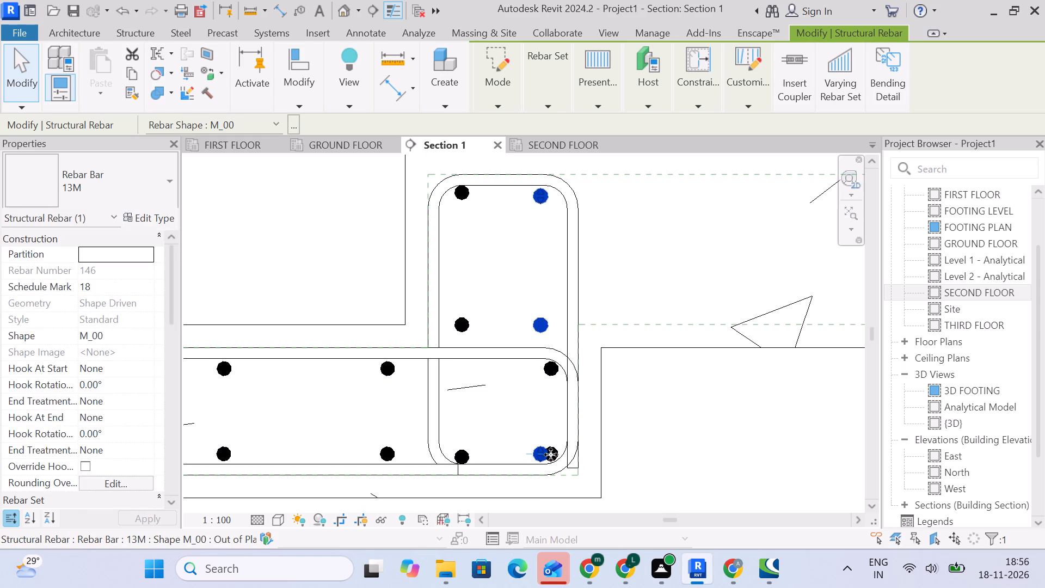
# Shorten the tread's lower 13M row by one bar spacing so it stops before the riser stirrup.
pyautogui.click(551, 455)
pyautogui.click(380, 451)
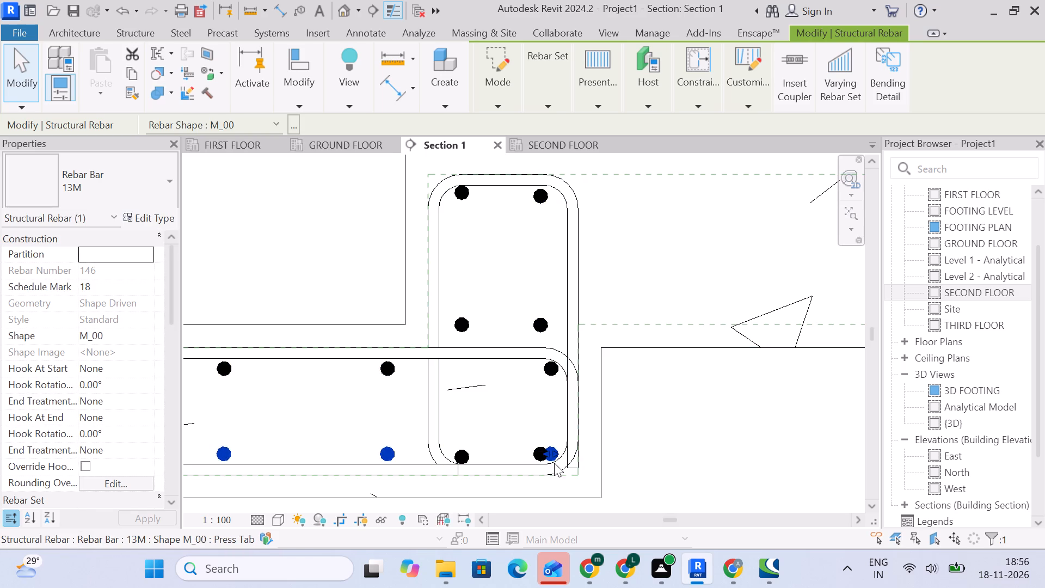
pyautogui.moveTo(550, 452); pyautogui.dragTo(387, 455)
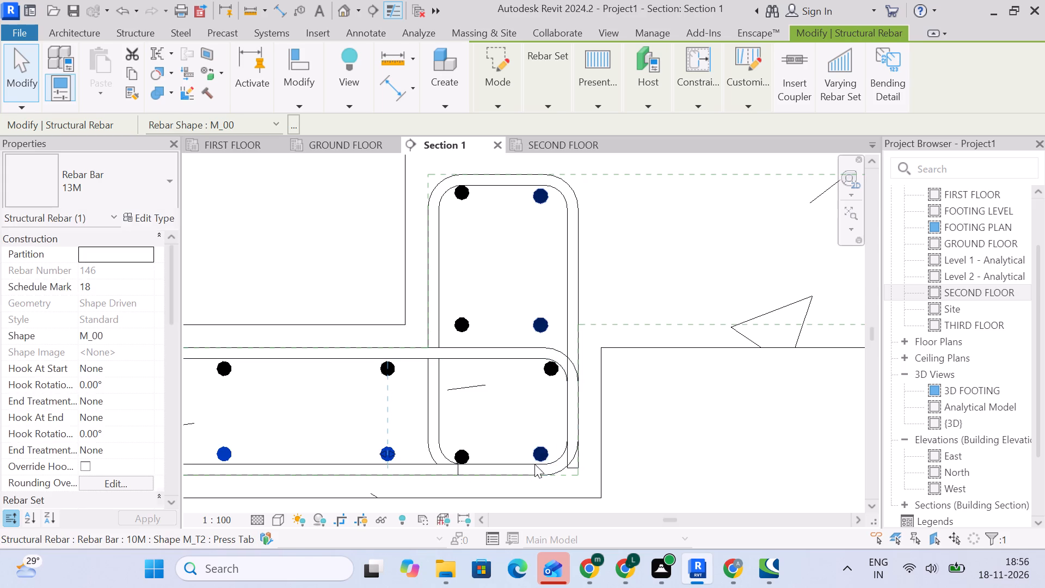
# Pull the outer 13M column's top end down slightly and move the column back against the riser stirrup's outer vertical leg.
pyautogui.click(541, 452)
pyautogui.moveTo(542, 452); pyautogui.dragTo(562, 452)
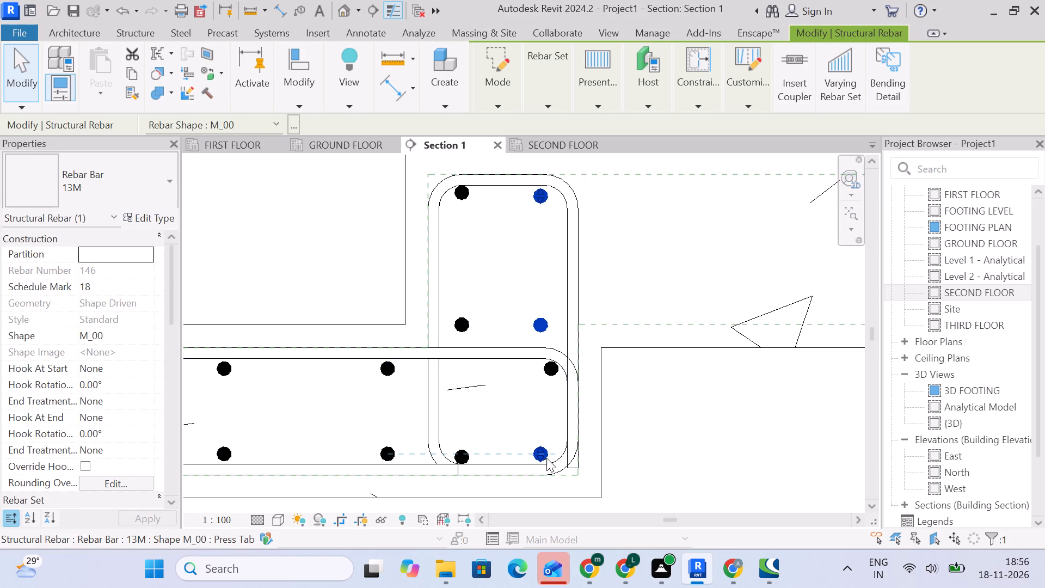
pyautogui.moveTo(540, 455); pyautogui.dragTo(556, 452)
pyautogui.click(542, 452)
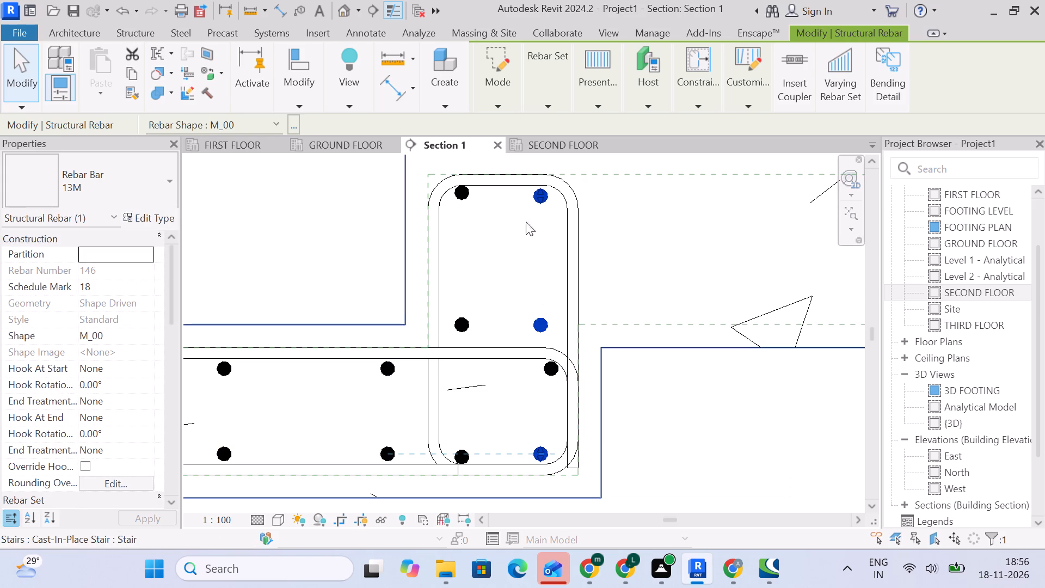
pyautogui.moveTo(539, 197); pyautogui.dragTo(539, 204)
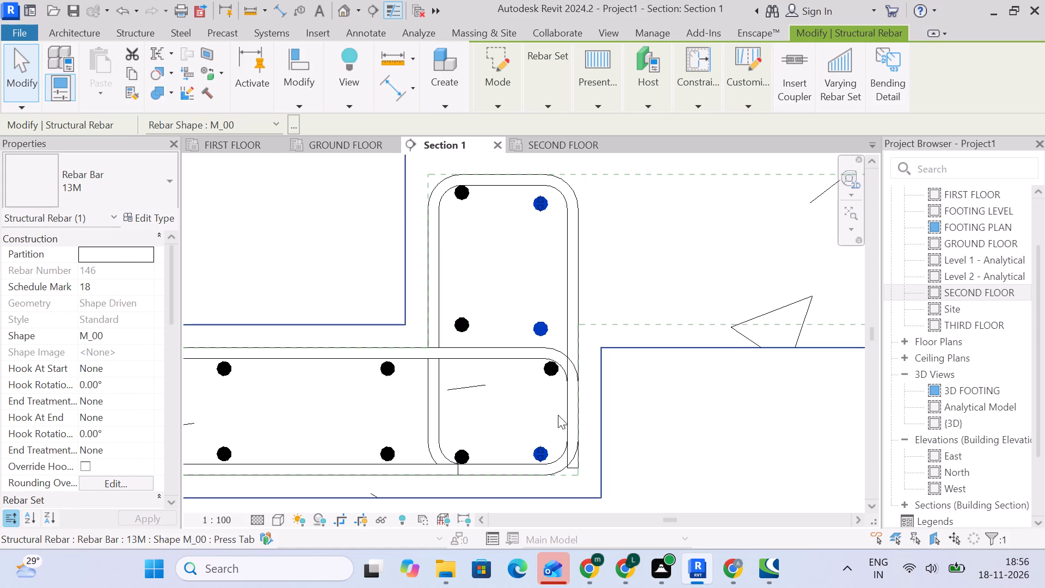
pyautogui.moveTo(539, 455); pyautogui.dragTo(544, 451)
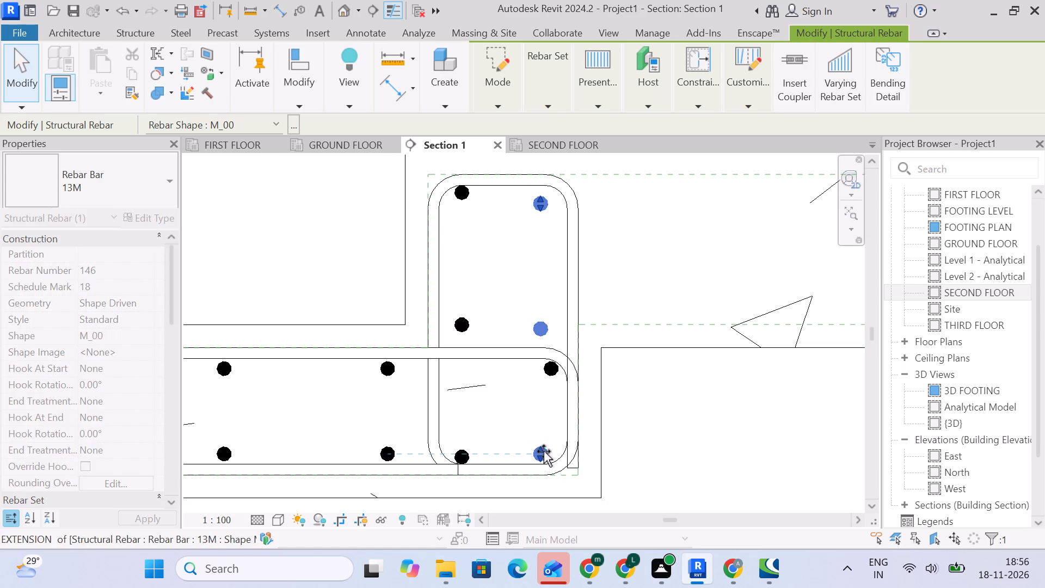
pyautogui.moveTo(544, 451); pyautogui.dragTo(545, 449)
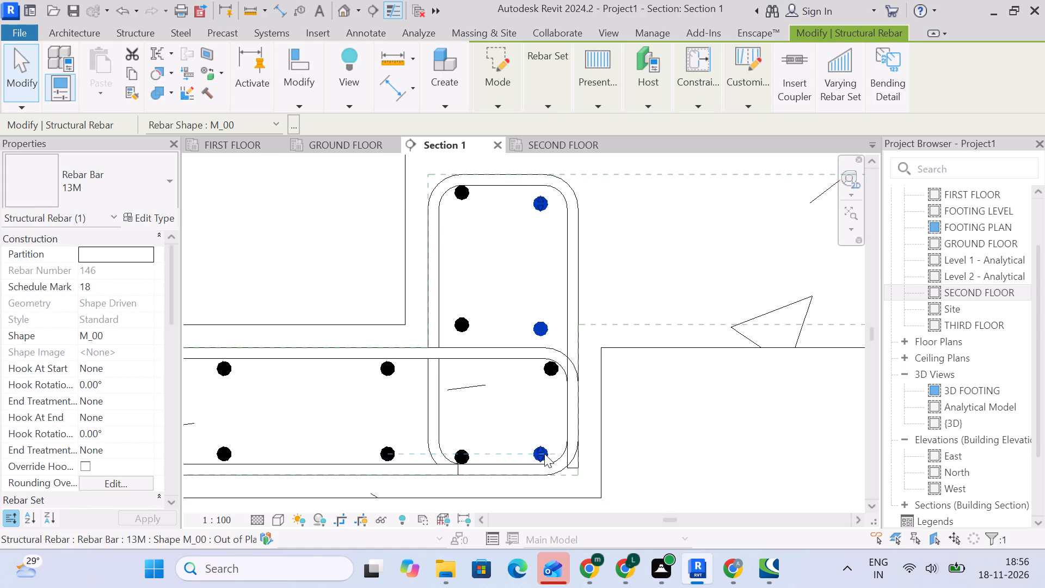
pyautogui.moveTo(542, 326); pyautogui.dragTo(556, 323)
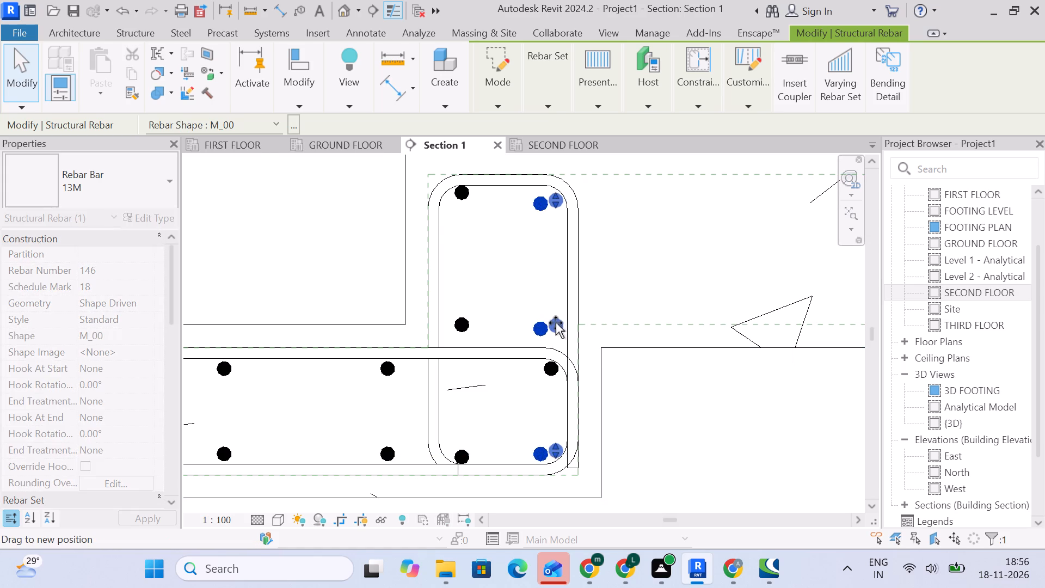
pyautogui.moveTo(556, 323); pyautogui.dragTo(560, 322)
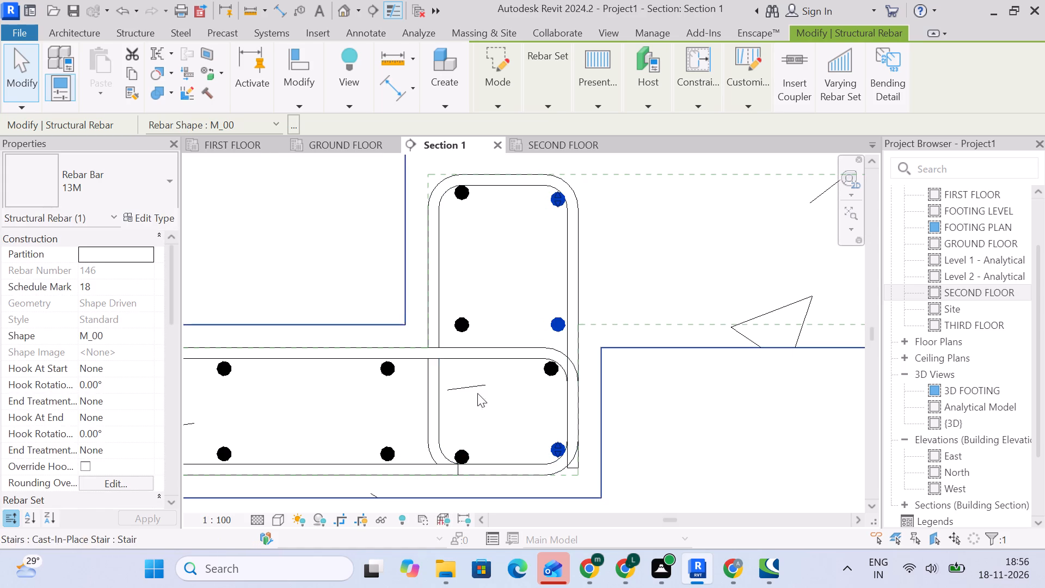
# Set the rebar layout of both vertical 13M columns in the riser stirrup to Fixed Number.
pyautogui.click(463, 323)
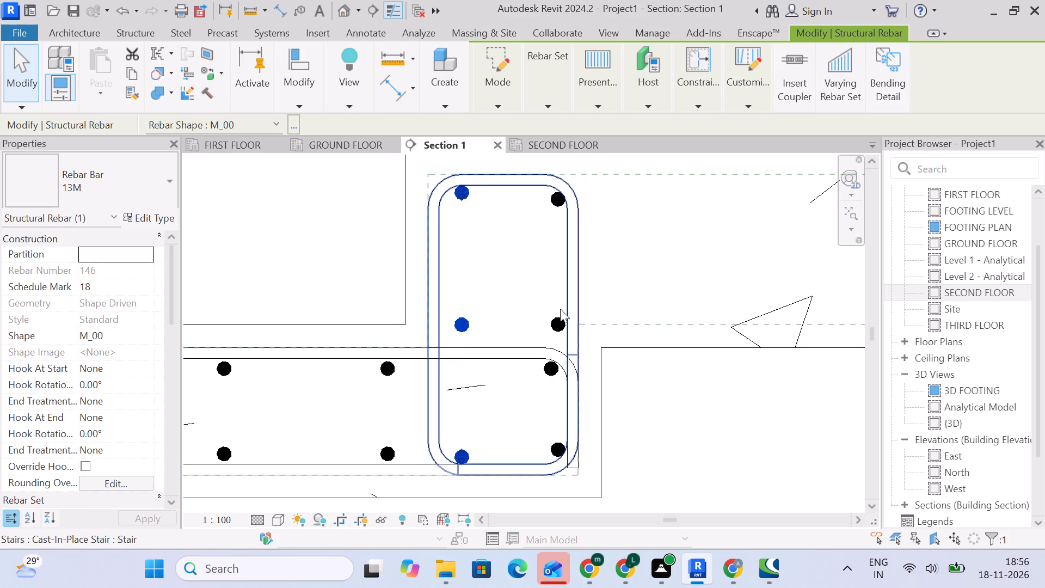
pyautogui.click(543, 111)
pyautogui.click(620, 127)
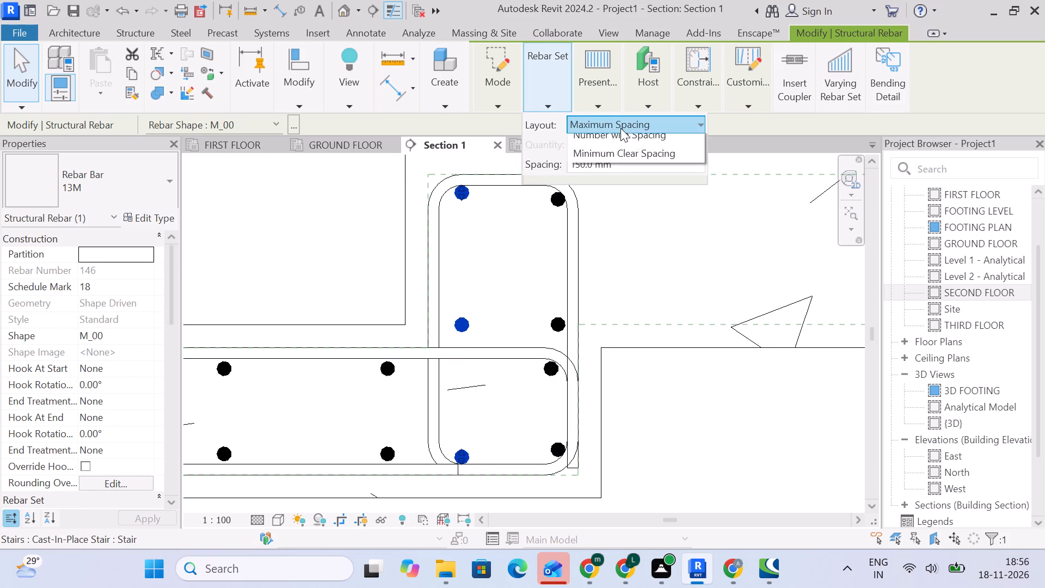
pyautogui.click(622, 163)
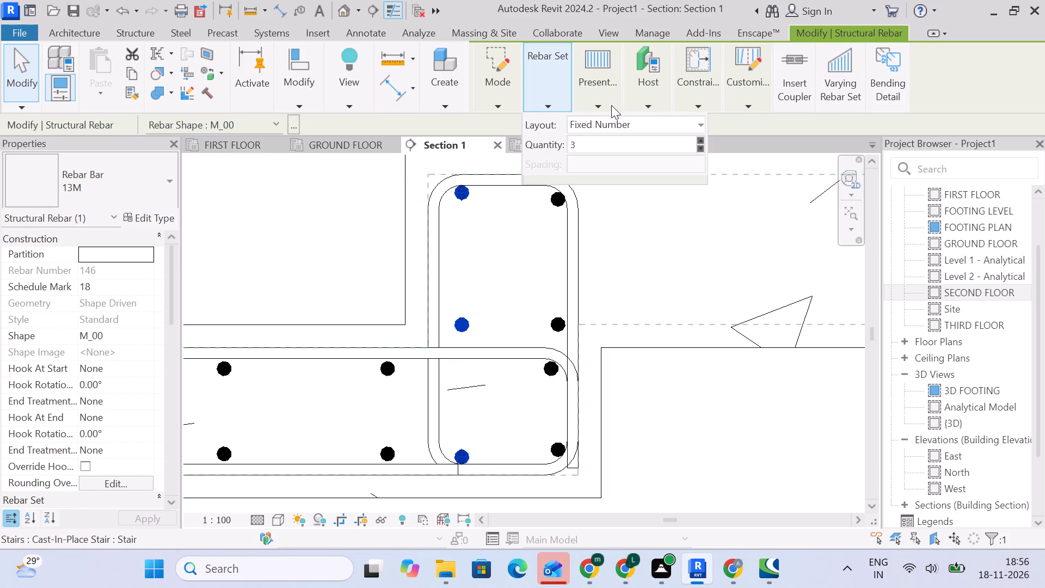
pyautogui.click(555, 321)
pyautogui.click(555, 99)
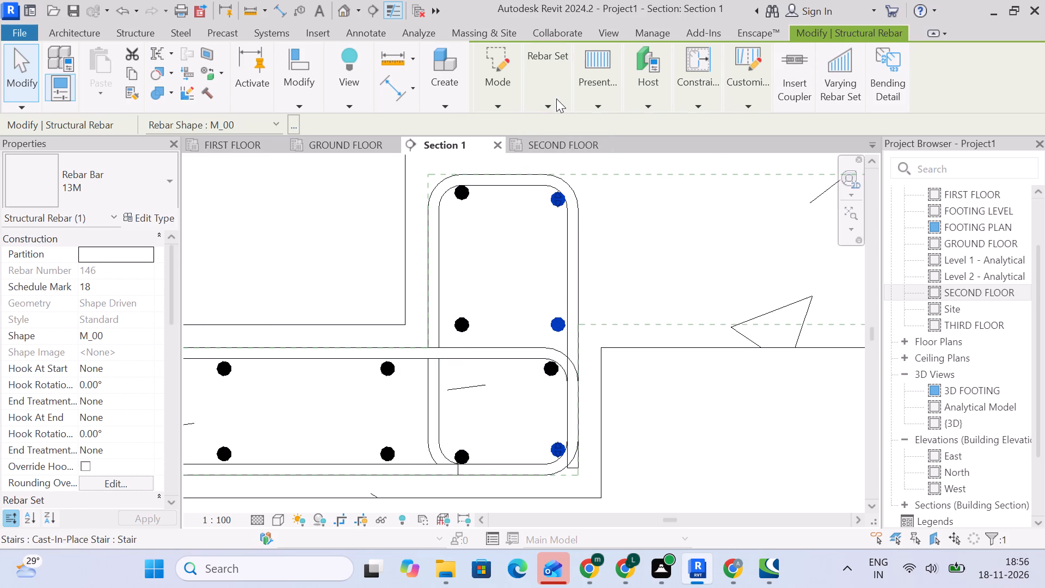
pyautogui.click(607, 129)
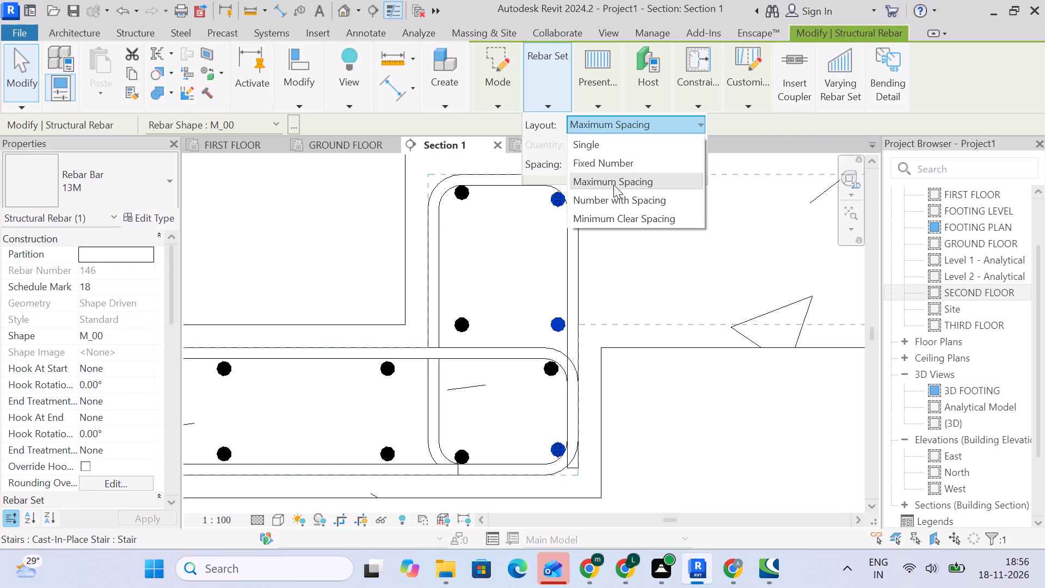
pyautogui.click(607, 164)
# Align the inner 13M column's top and bottom ends with the outer column's bars and move it closer to the stirrup's inner leg.
pyautogui.moveTo(471, 318); pyautogui.dragTo(464, 328)
pyautogui.moveTo(462, 322); pyautogui.dragTo(468, 323)
pyautogui.moveTo(463, 193); pyautogui.dragTo(463, 201)
pyautogui.moveTo(462, 456); pyautogui.dragTo(462, 447)
pyautogui.moveTo(464, 329); pyautogui.dragTo(448, 329)
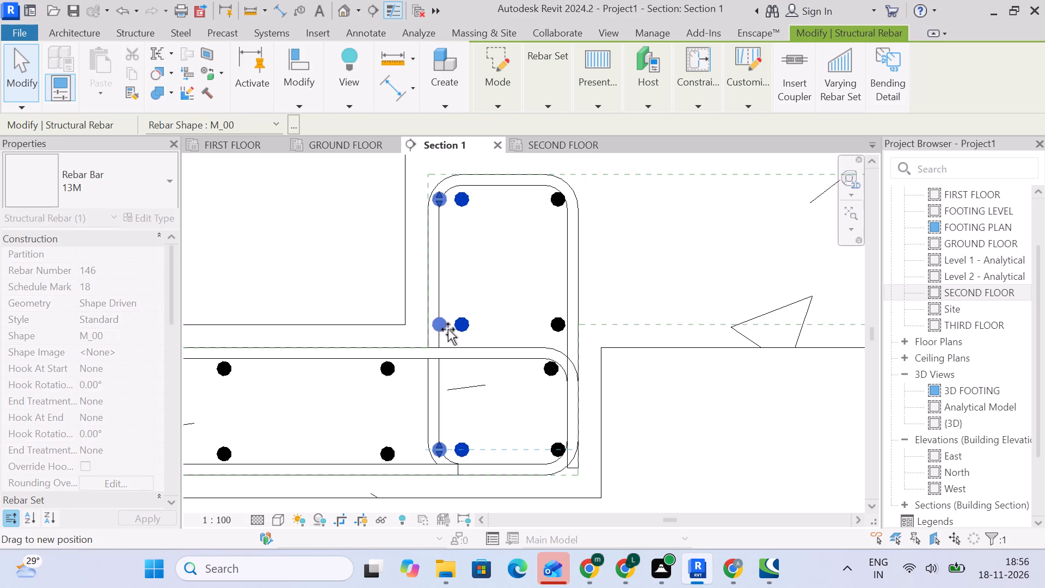
pyautogui.moveTo(448, 329); pyautogui.dragTo(454, 329)
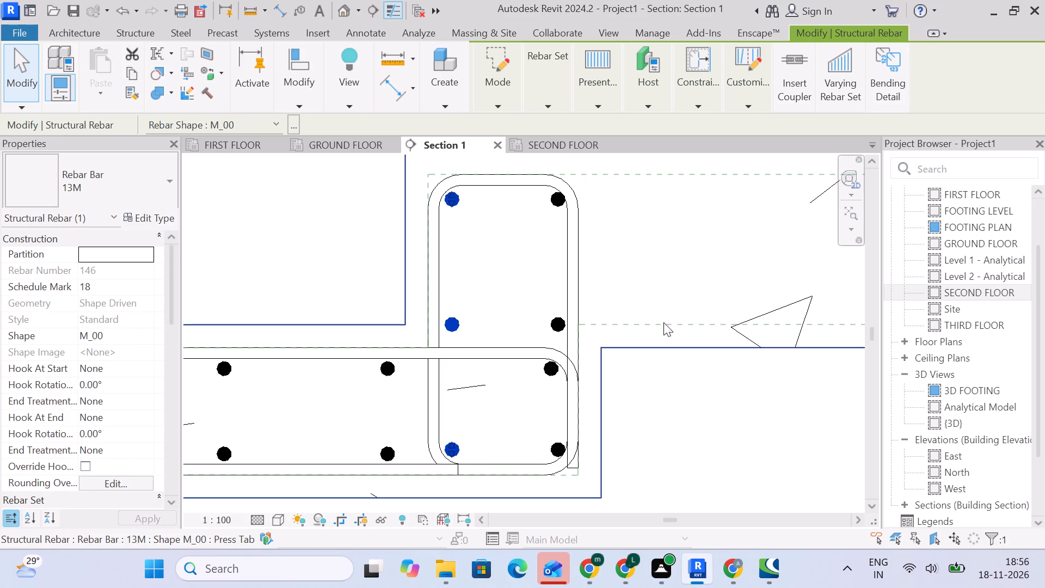
pyautogui.click(710, 424)
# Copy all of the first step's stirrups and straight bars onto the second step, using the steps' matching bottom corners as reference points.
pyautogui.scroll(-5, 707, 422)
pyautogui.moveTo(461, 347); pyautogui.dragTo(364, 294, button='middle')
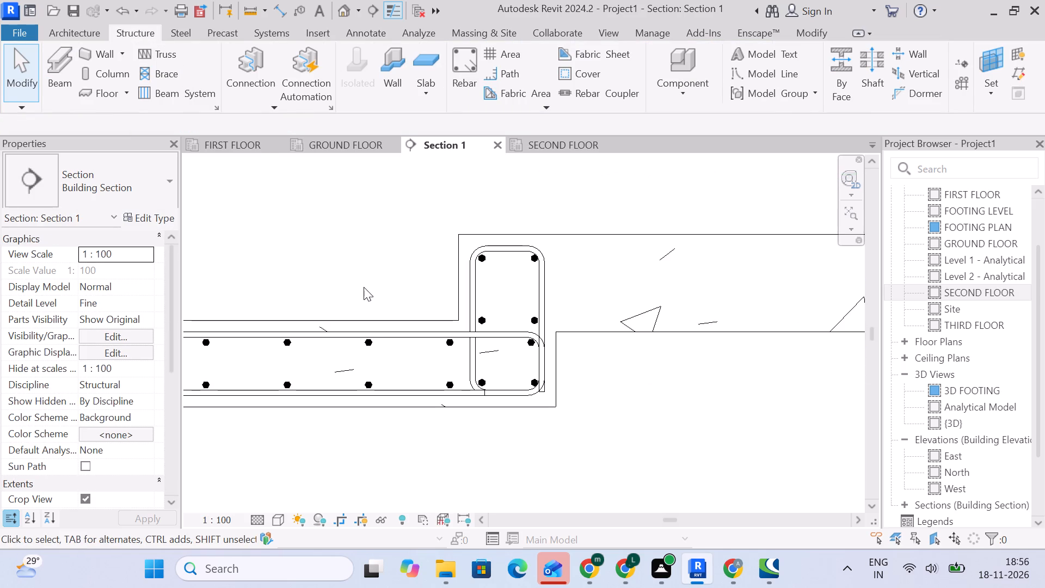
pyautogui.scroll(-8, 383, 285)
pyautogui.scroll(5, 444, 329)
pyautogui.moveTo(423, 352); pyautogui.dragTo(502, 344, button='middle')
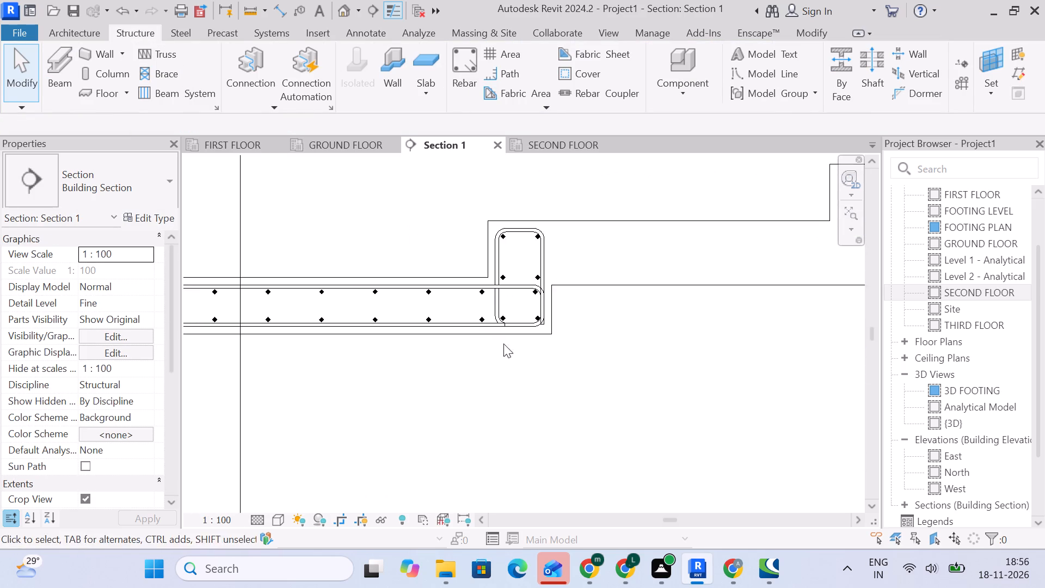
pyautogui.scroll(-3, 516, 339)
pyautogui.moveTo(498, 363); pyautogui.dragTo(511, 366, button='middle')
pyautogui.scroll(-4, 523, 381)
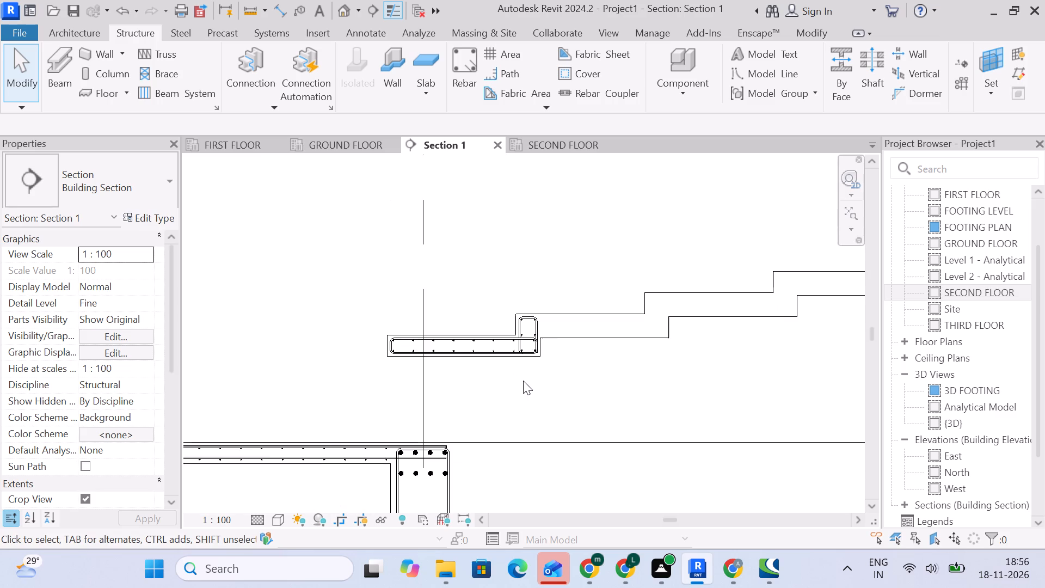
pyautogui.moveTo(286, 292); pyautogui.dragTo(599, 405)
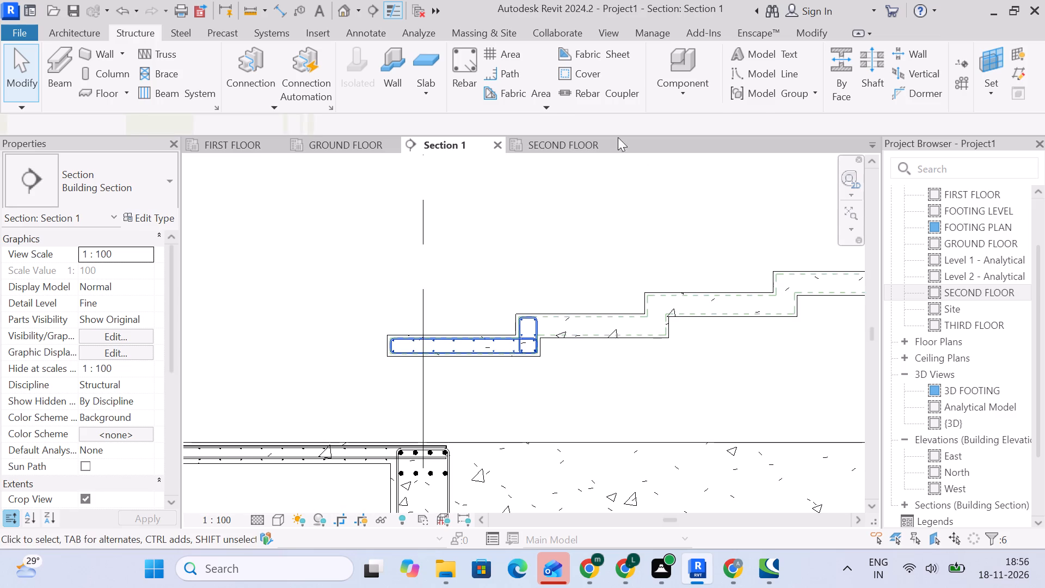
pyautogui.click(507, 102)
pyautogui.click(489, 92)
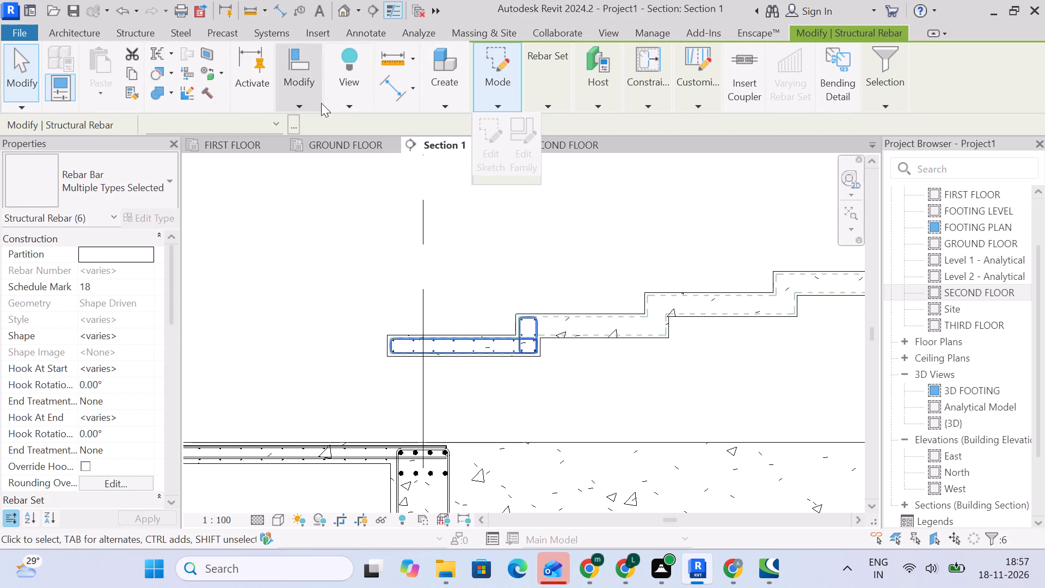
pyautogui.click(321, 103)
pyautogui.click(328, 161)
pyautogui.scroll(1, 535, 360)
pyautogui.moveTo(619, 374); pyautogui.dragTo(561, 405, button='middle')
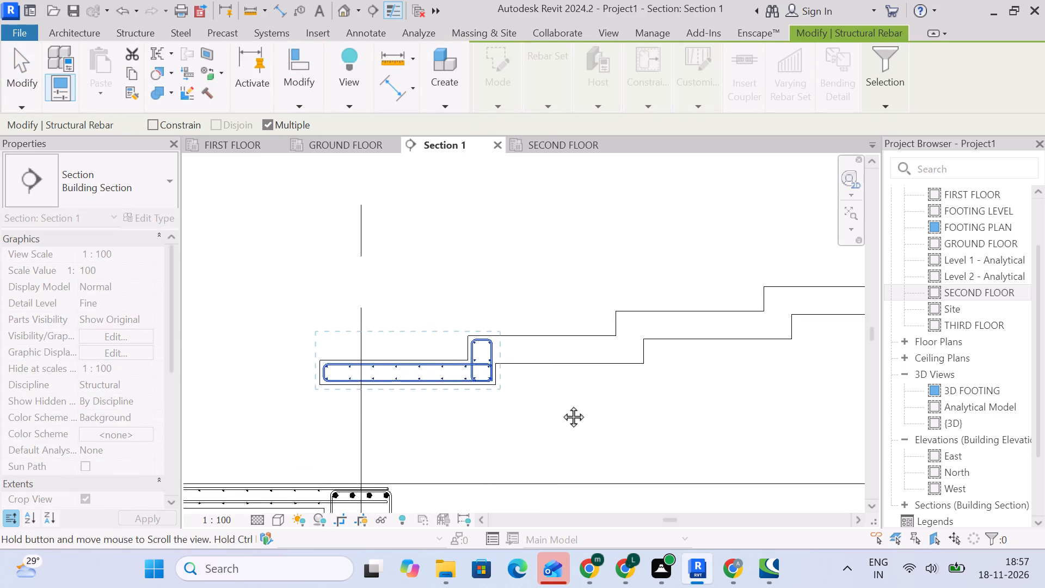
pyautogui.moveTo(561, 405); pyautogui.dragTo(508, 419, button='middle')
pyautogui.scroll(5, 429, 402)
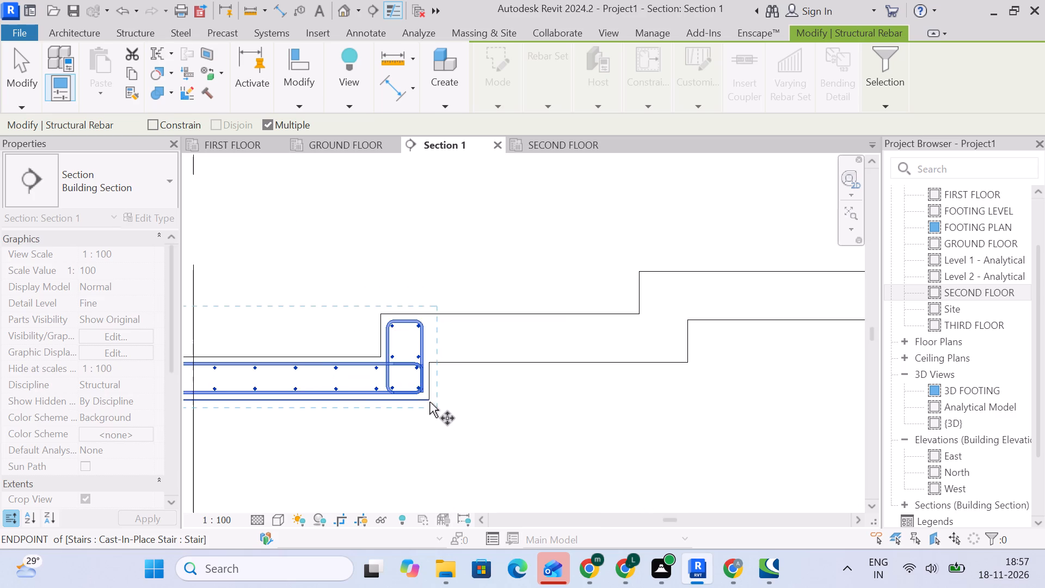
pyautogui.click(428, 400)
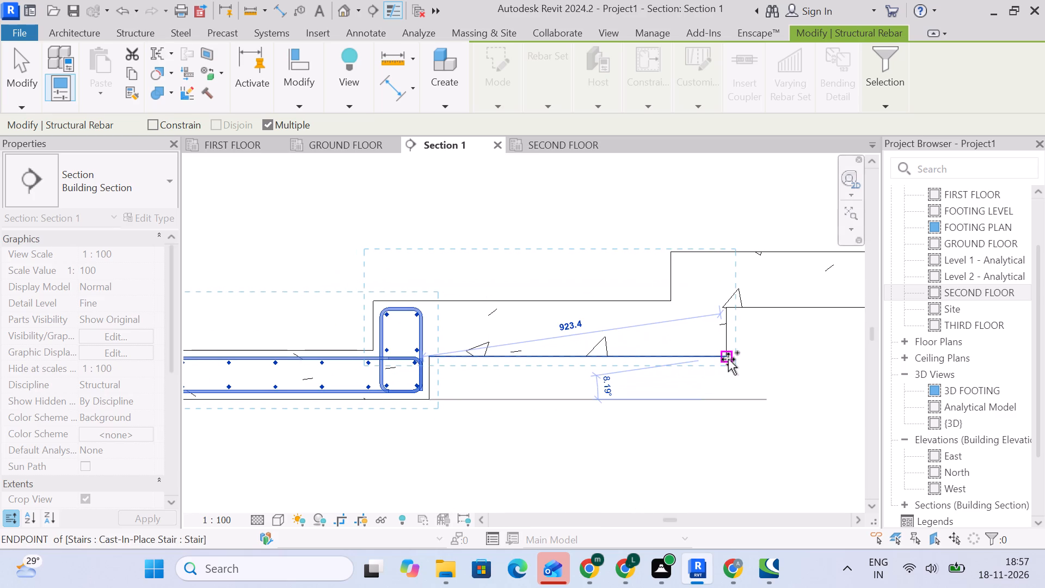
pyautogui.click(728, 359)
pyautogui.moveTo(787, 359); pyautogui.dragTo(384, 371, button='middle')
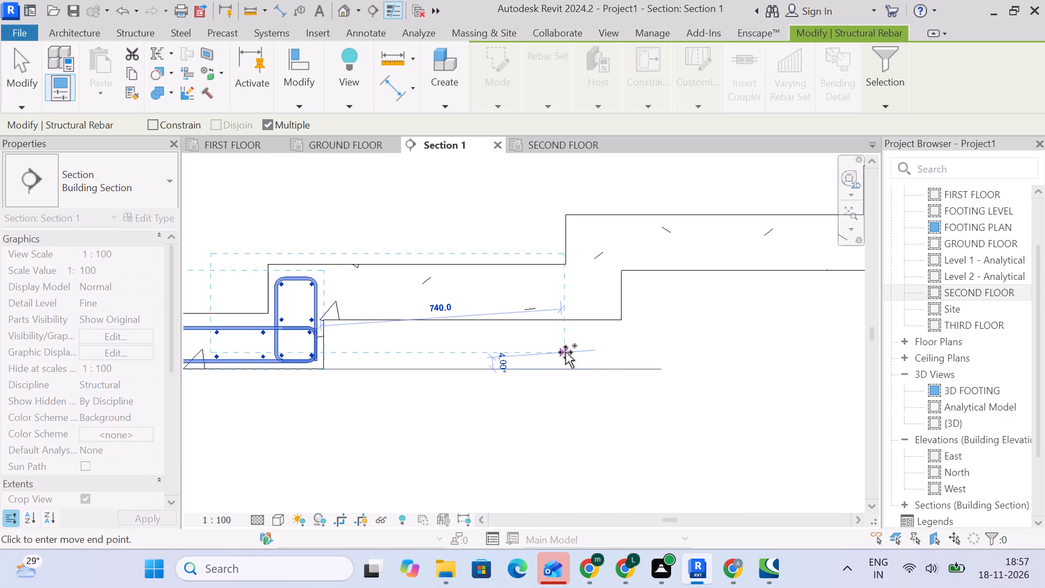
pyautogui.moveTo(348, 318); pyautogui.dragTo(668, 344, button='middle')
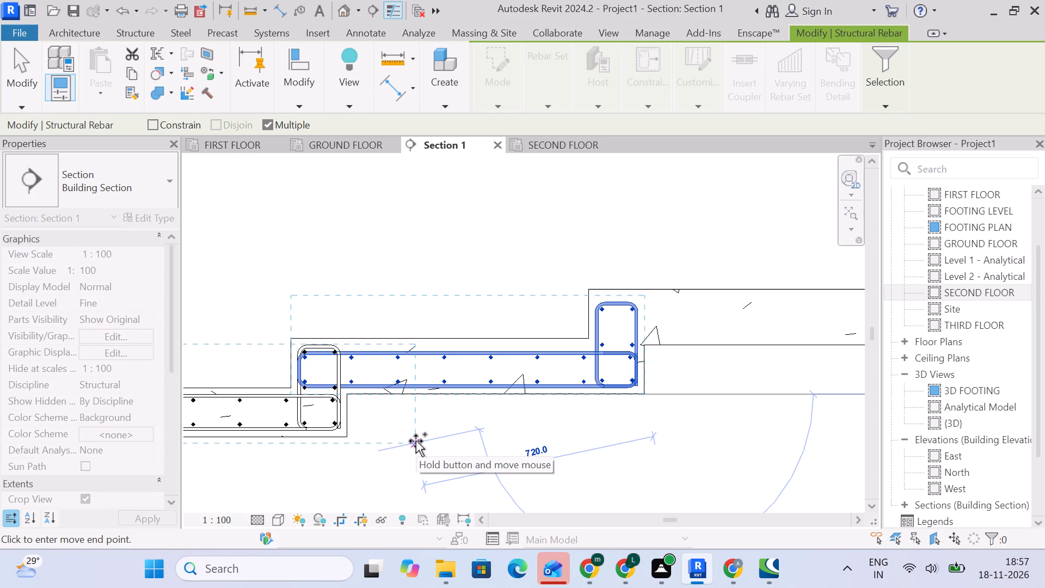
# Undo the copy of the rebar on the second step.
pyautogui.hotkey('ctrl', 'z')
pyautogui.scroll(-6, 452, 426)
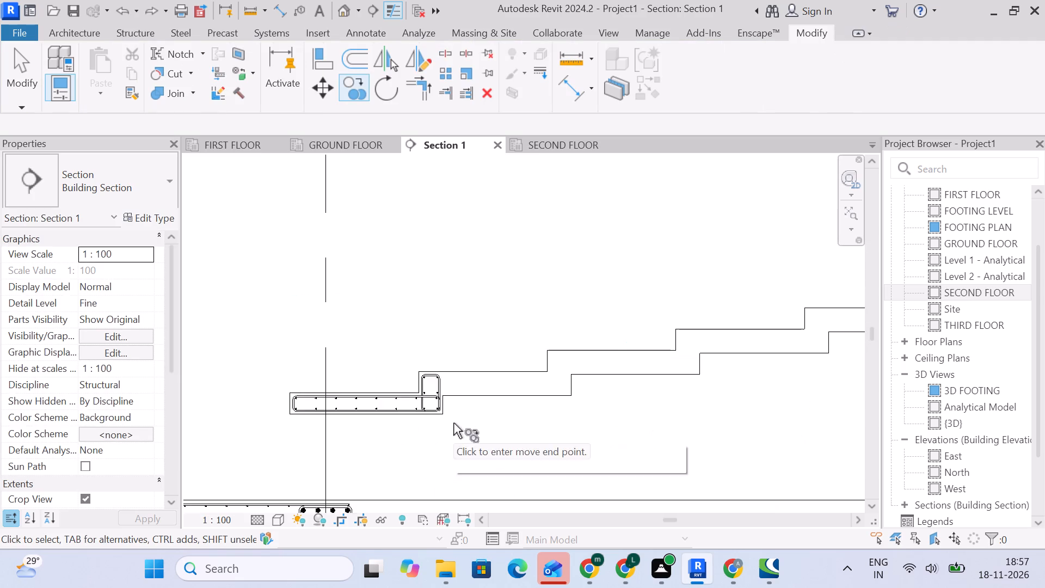
# Review the type properties of the cast-in-place stair and of its 3/4" Nosing run type, including underside and structural depth.
pyautogui.scroll(5, 453, 423)
pyautogui.moveTo(473, 423); pyautogui.dragTo(667, 418, button='middle')
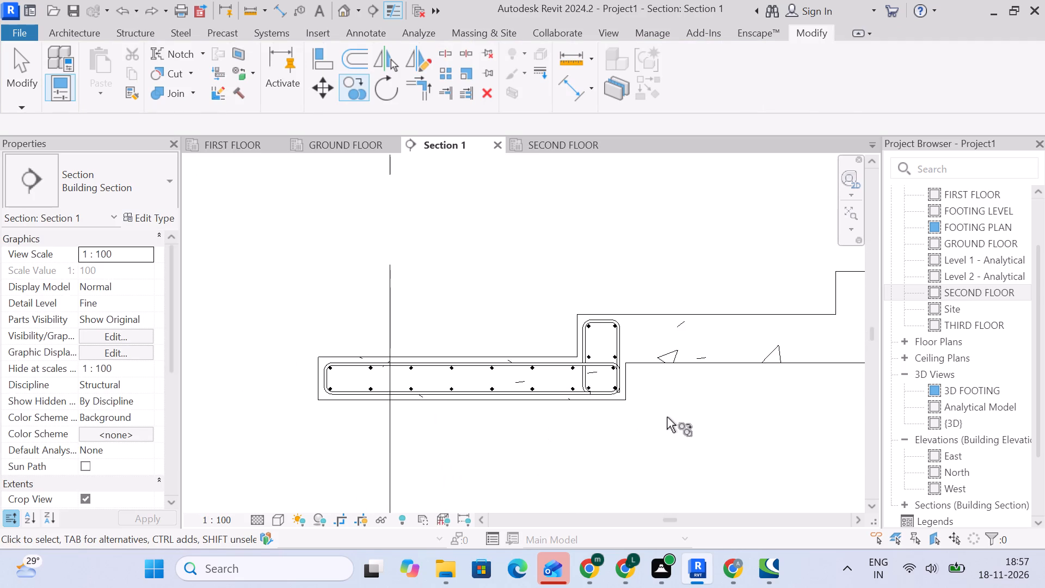
pyautogui.press('Escape')
pyautogui.click(681, 361)
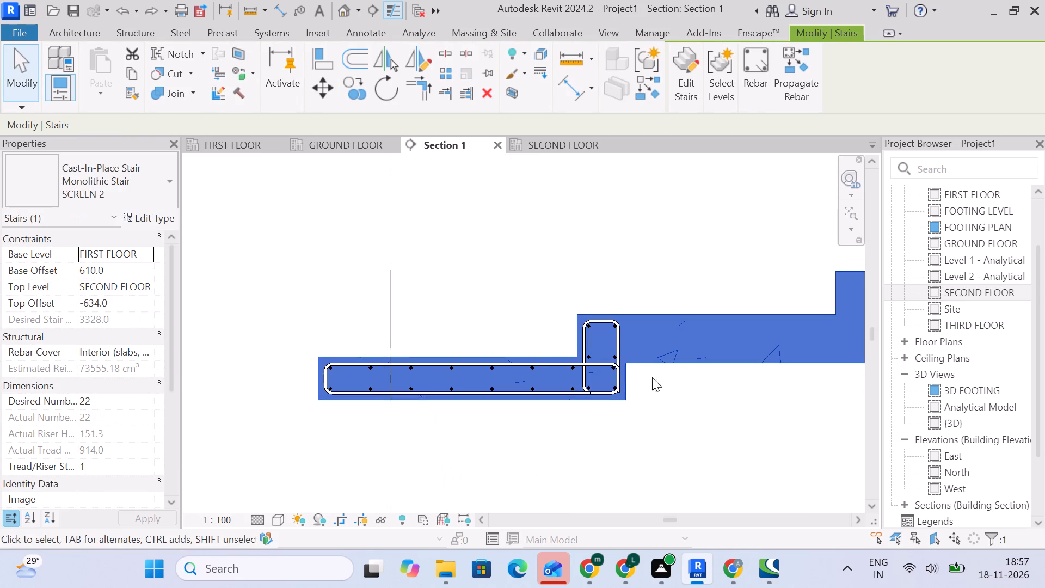
pyautogui.scroll(-4, 689, 389)
pyautogui.moveTo(690, 391); pyautogui.dragTo(449, 391, button='middle')
pyautogui.scroll(5, 459, 389)
pyautogui.scroll(-3, 460, 388)
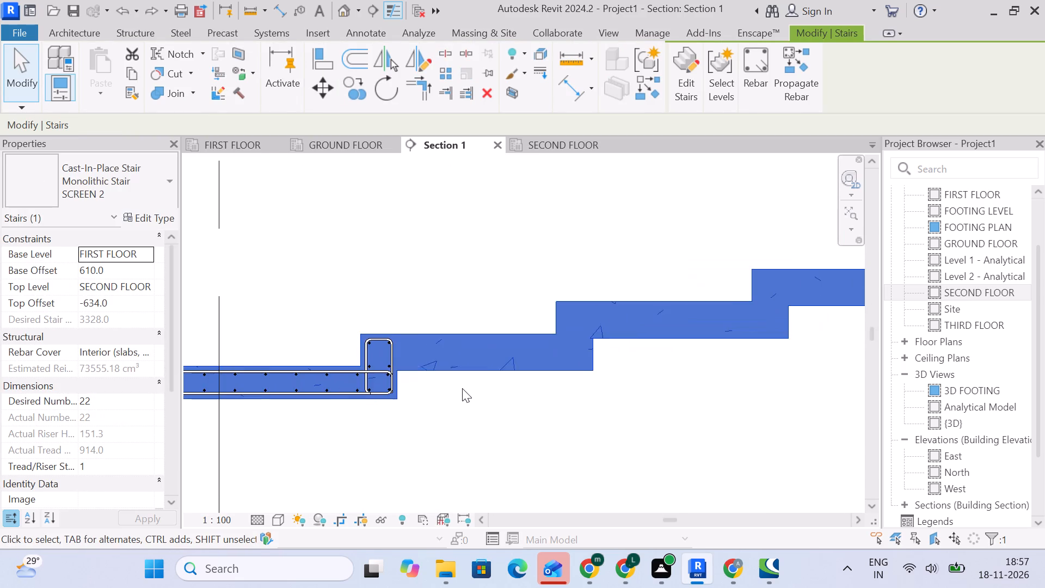
pyautogui.moveTo(462, 388); pyautogui.dragTo(628, 367, button='middle')
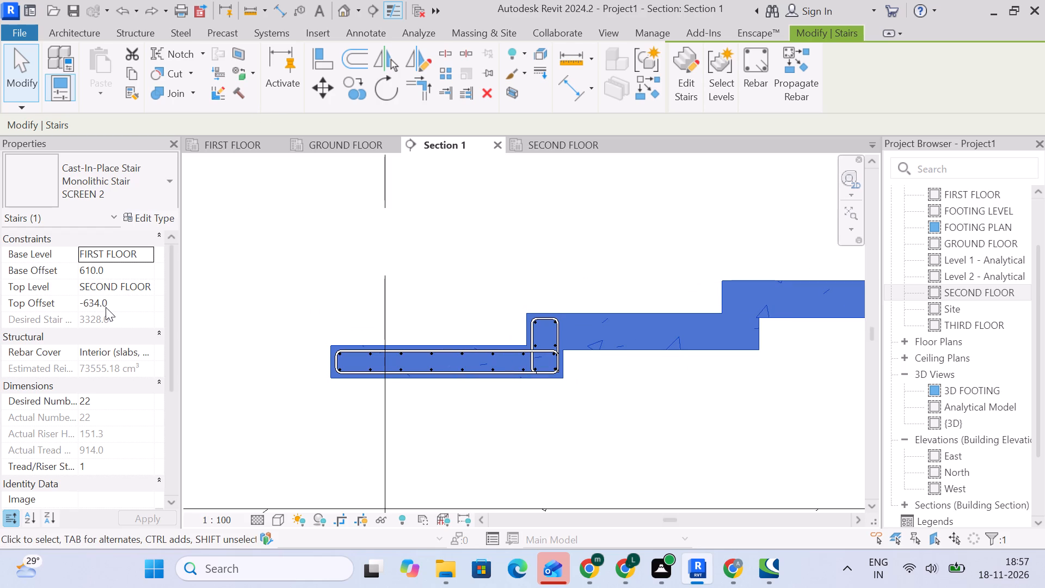
pyautogui.click(156, 219)
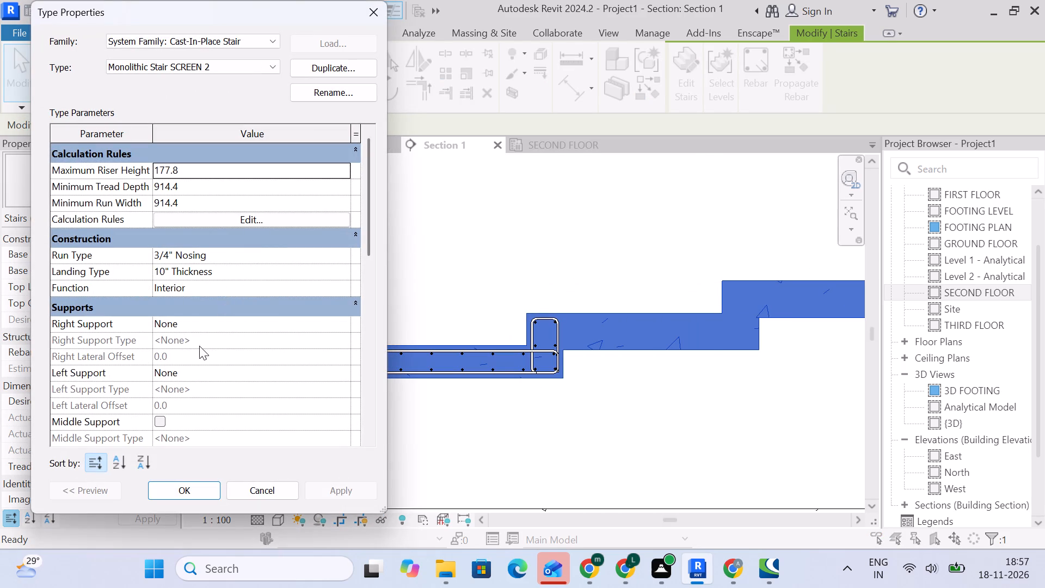
pyautogui.click(345, 260)
pyautogui.click(344, 257)
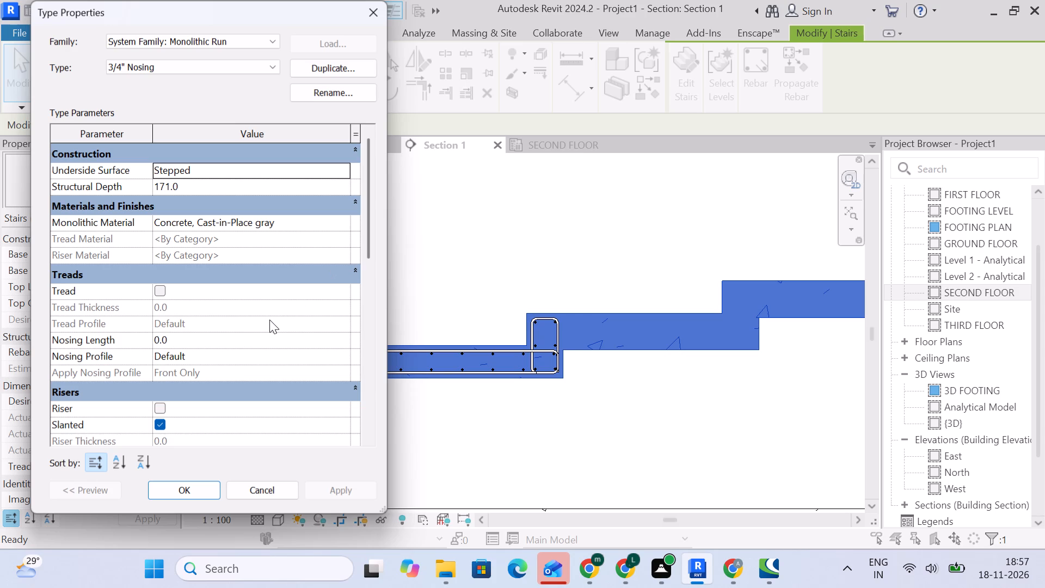
pyautogui.scroll(-5, 271, 320)
pyautogui.scroll(4, 282, 322)
pyautogui.scroll(-1, 290, 321)
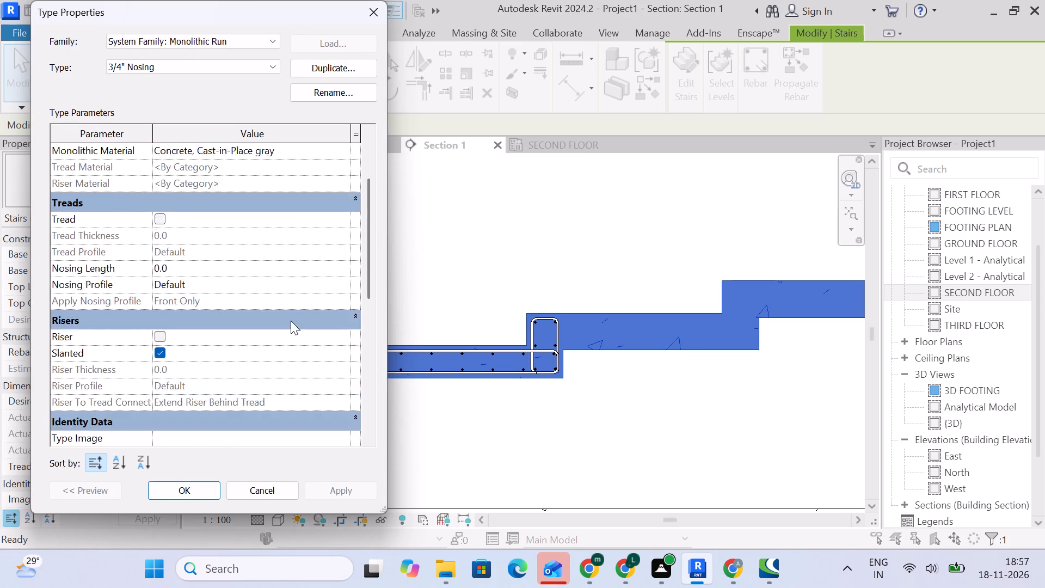
pyautogui.scroll(4, 291, 321)
pyautogui.click(199, 497)
pyautogui.click(486, 474)
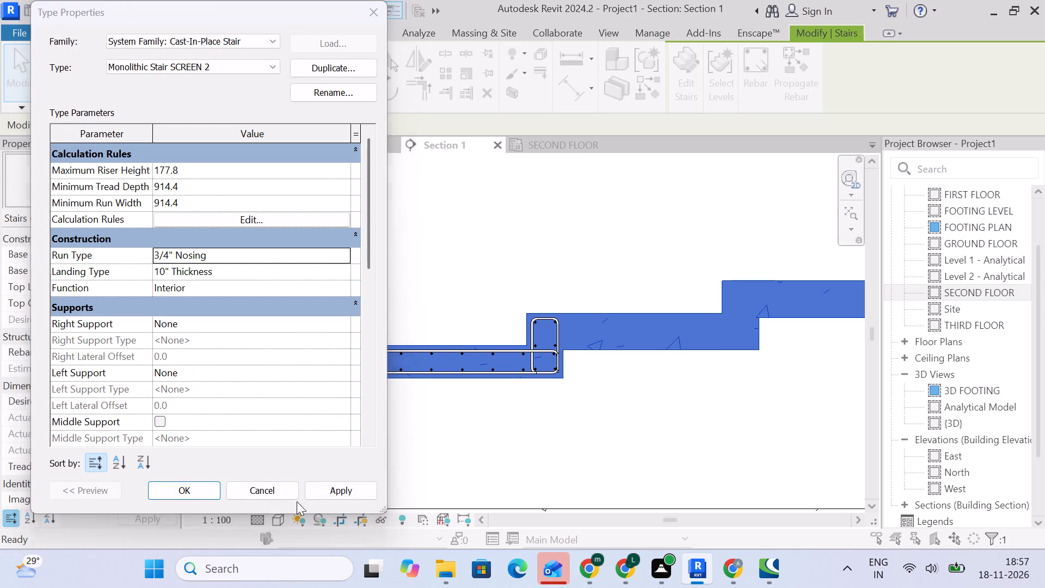
pyautogui.moveTo(171, 491); pyautogui.dragTo(180, 498)
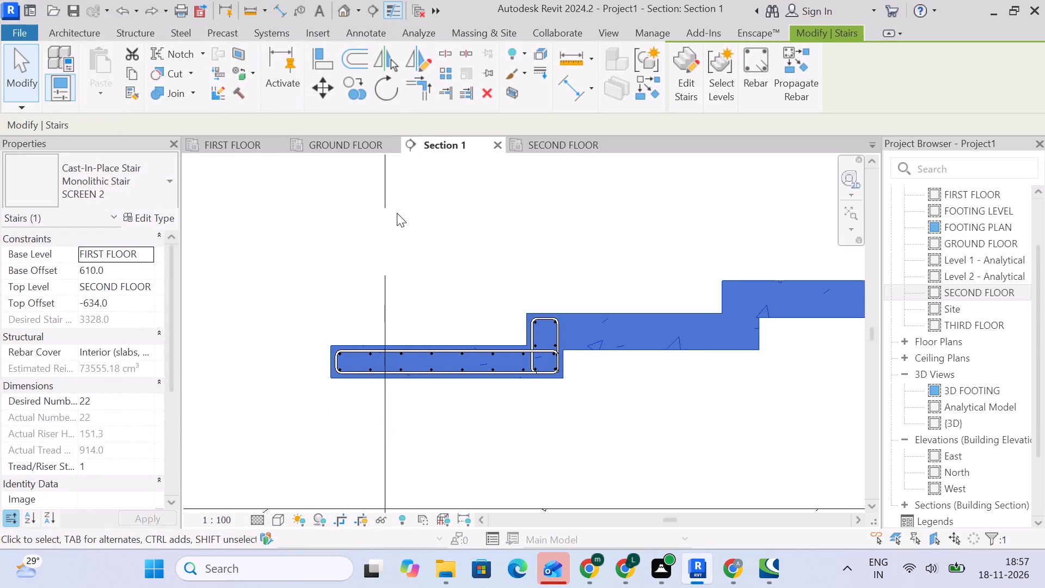
# Copy all of the first step's stirrups and straight bars onto the second step, using the steps' matching bottom corners as reference points.
pyautogui.moveTo(396, 213); pyautogui.dragTo(398, 220)
pyautogui.moveTo(290, 263); pyautogui.dragTo(583, 421)
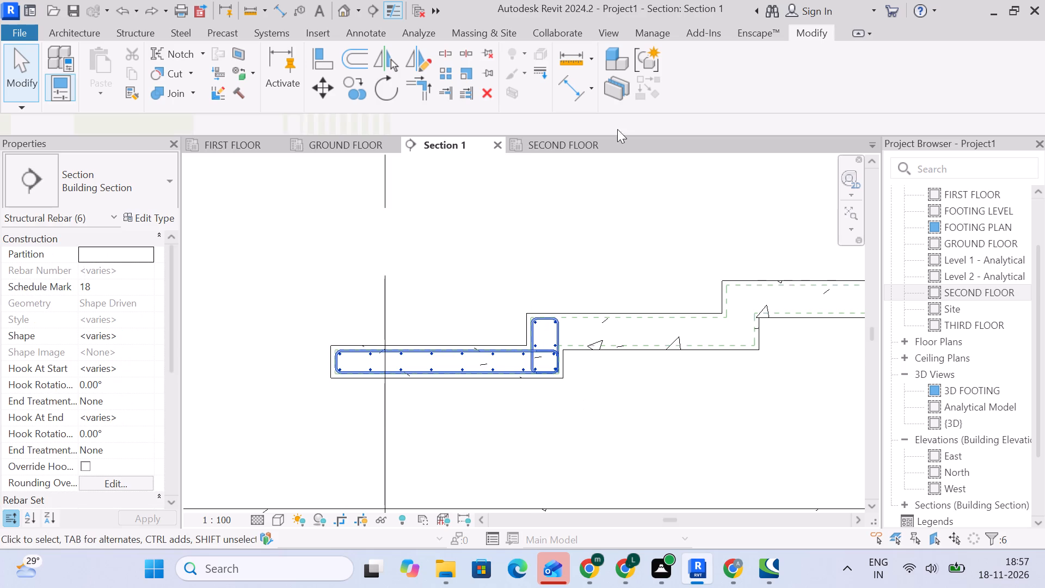
pyautogui.click(309, 95)
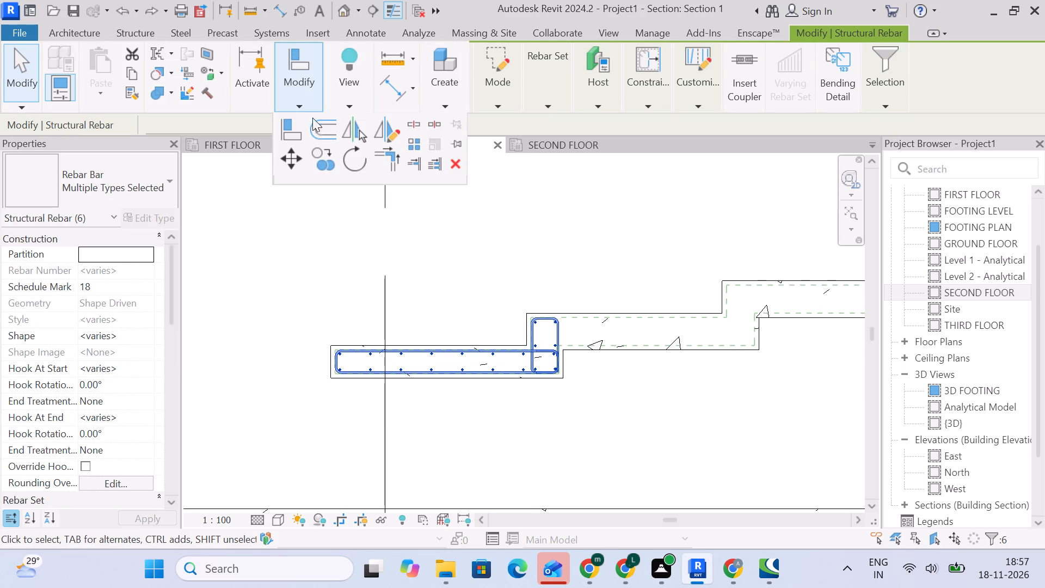
pyautogui.click(337, 163)
pyautogui.scroll(4, 561, 386)
pyautogui.moveTo(627, 391); pyautogui.dragTo(526, 376, button='middle')
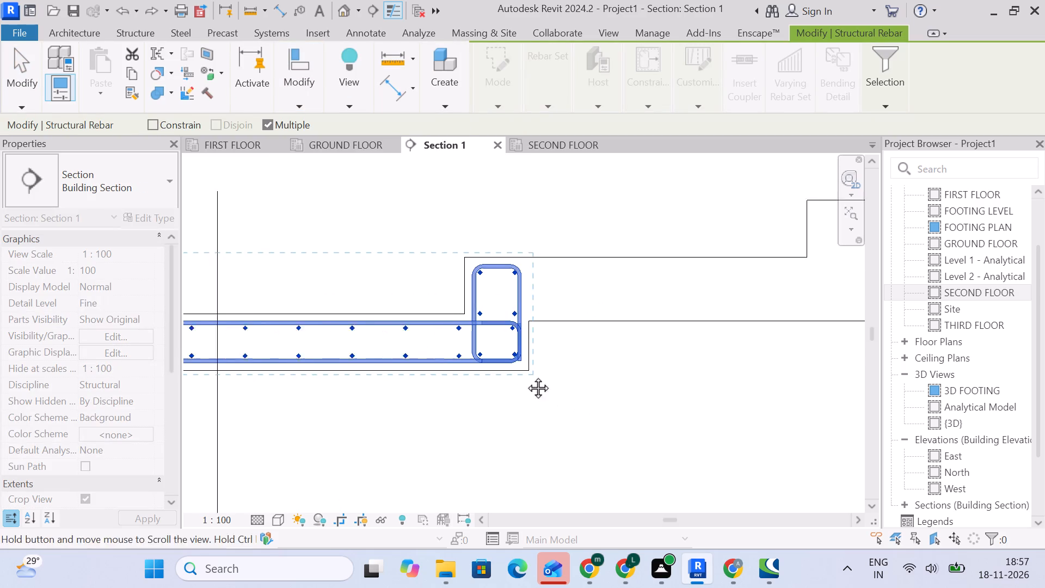
pyautogui.moveTo(526, 376); pyautogui.dragTo(496, 359, button='middle')
pyautogui.click(308, 103)
pyautogui.click(315, 175)
pyautogui.click(318, 164)
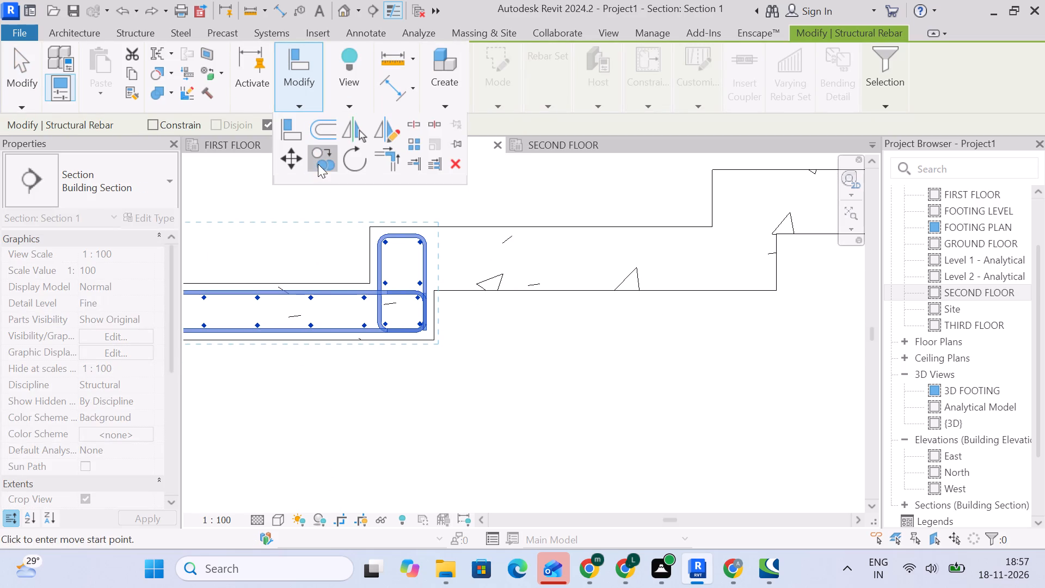
pyautogui.moveTo(431, 339); pyautogui.dragTo(440, 336)
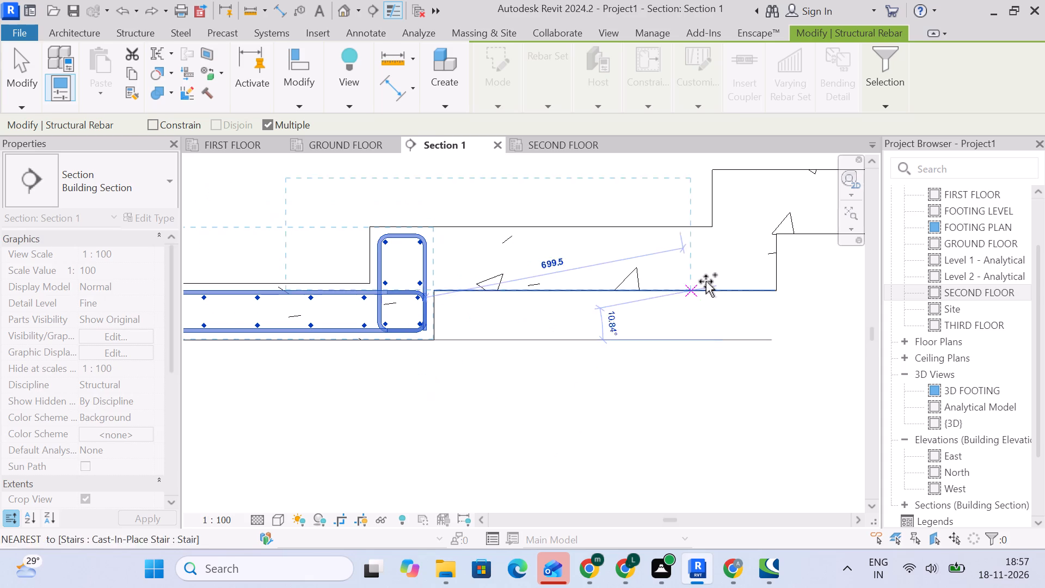
pyautogui.click(776, 292)
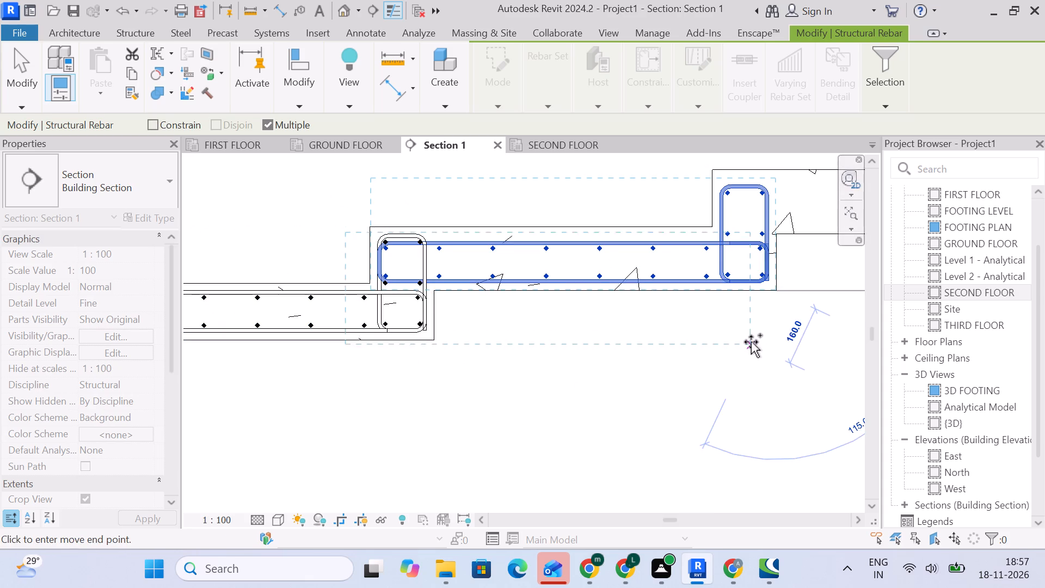
pyautogui.moveTo(753, 341); pyautogui.dragTo(696, 341, button='middle')
pyautogui.click(26, 69)
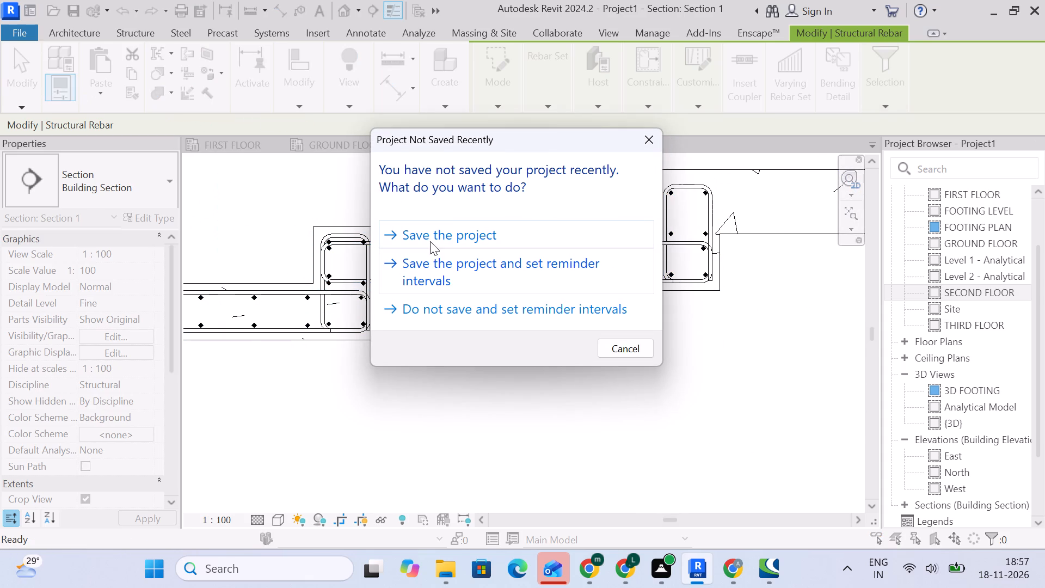
pyautogui.click(650, 146)
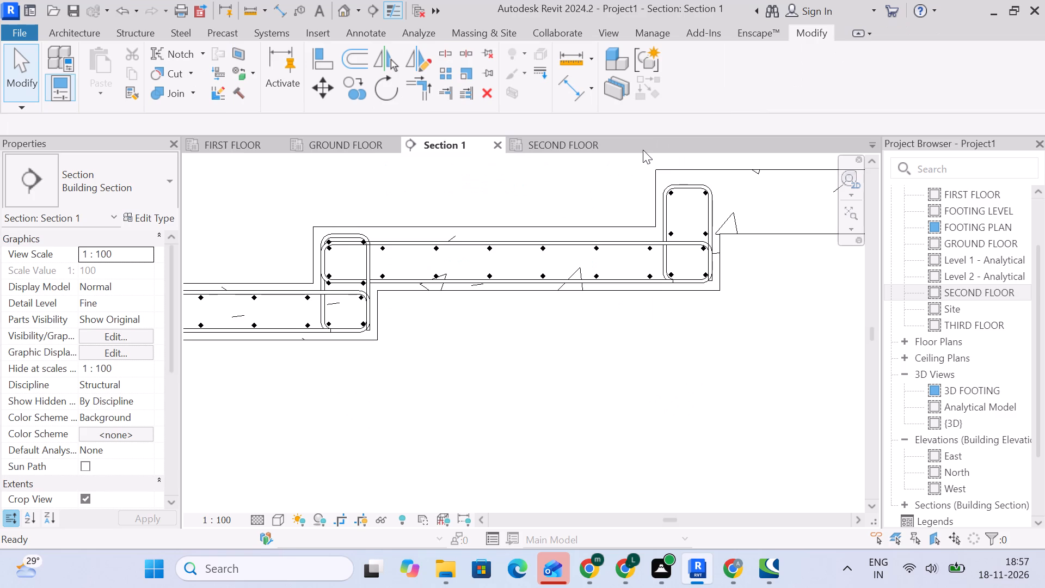
# Raise the top leg of the second step's 10M tread stirrup to the cover line, giving it a 130 mm depth.
pyautogui.click(459, 244)
pyautogui.scroll(5, 471, 244)
pyautogui.moveTo(539, 303); pyautogui.dragTo(616, 303, button='middle')
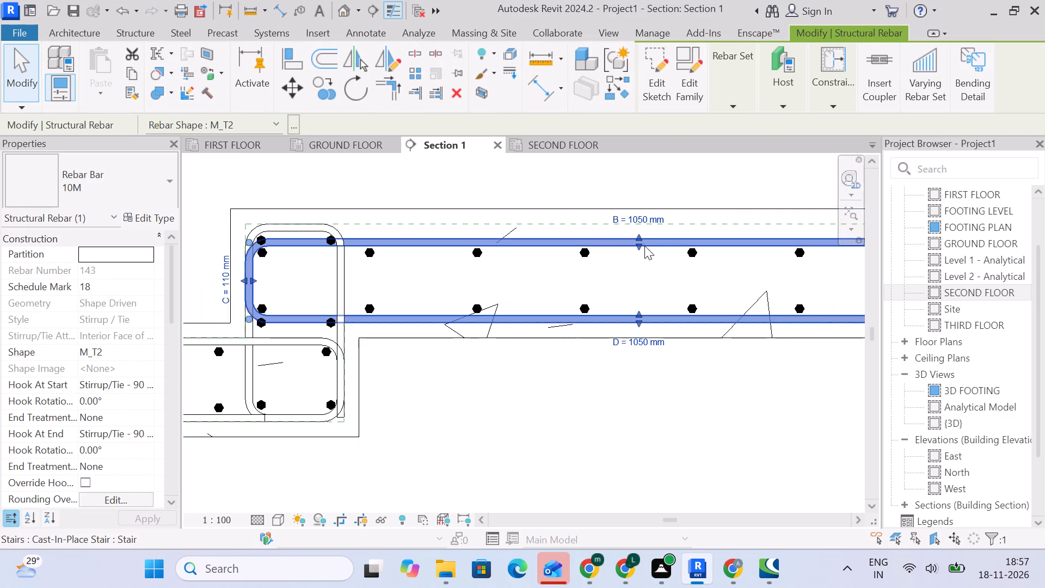
pyautogui.moveTo(642, 242); pyautogui.dragTo(641, 228)
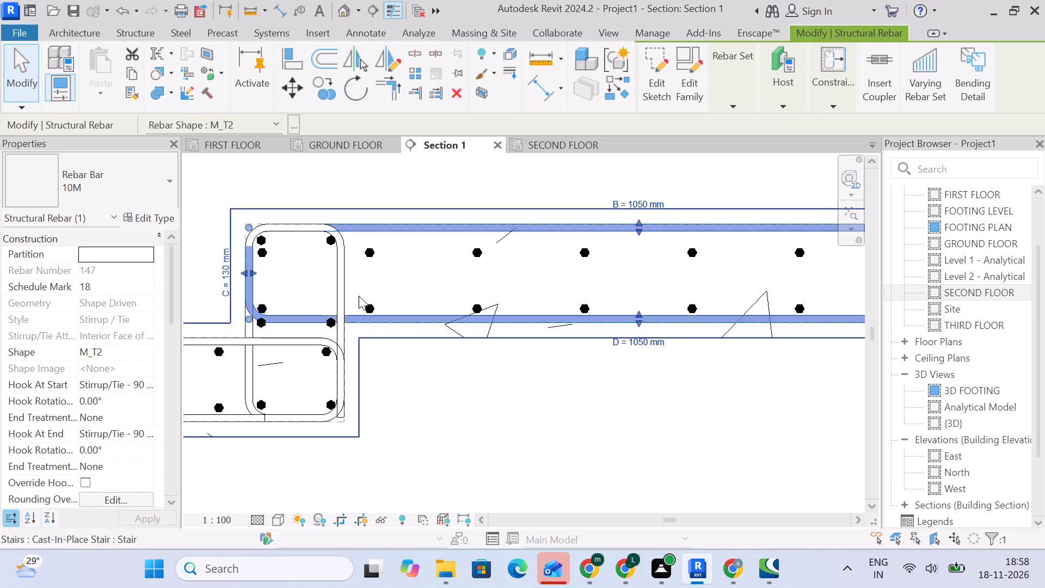
pyautogui.click(414, 389)
# Pull the start of the second step's top 13M bar row in by one bar, clear of the lower riser stirrup, and nudge it upward.
pyautogui.click(367, 308)
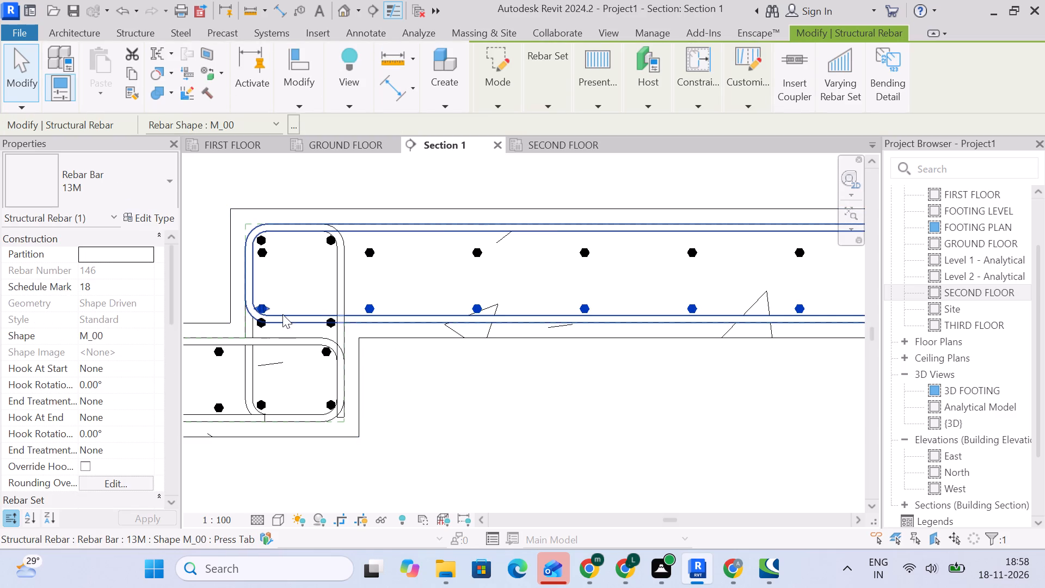
pyautogui.click(263, 251)
pyautogui.moveTo(261, 250); pyautogui.dragTo(367, 248)
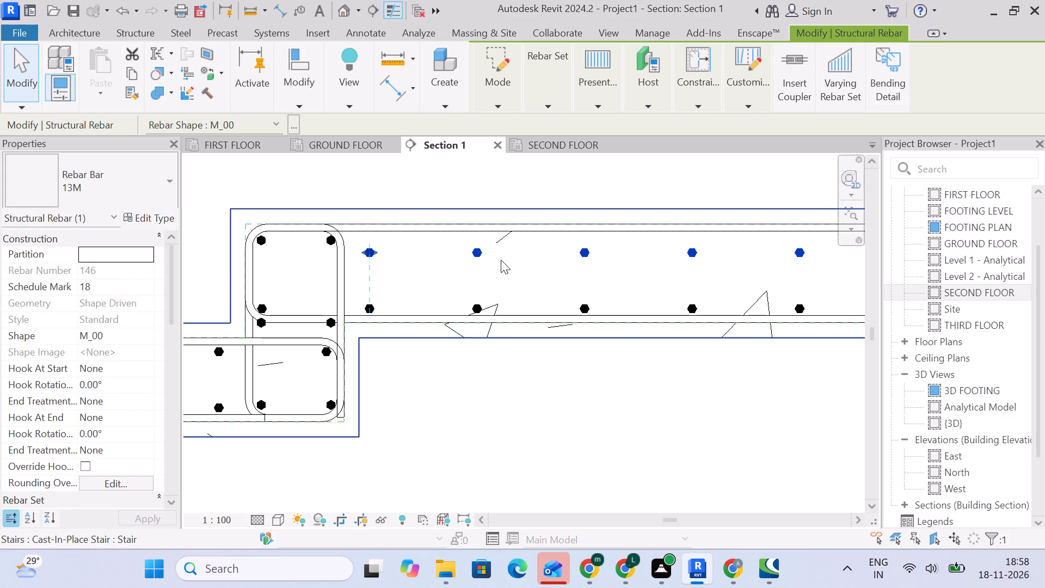
pyautogui.press('Up')
pyautogui.press('Up')
pyautogui.press('Up')
pyautogui.press('Up')
pyautogui.press('Up')
pyautogui.scroll(-2, 372, 230)
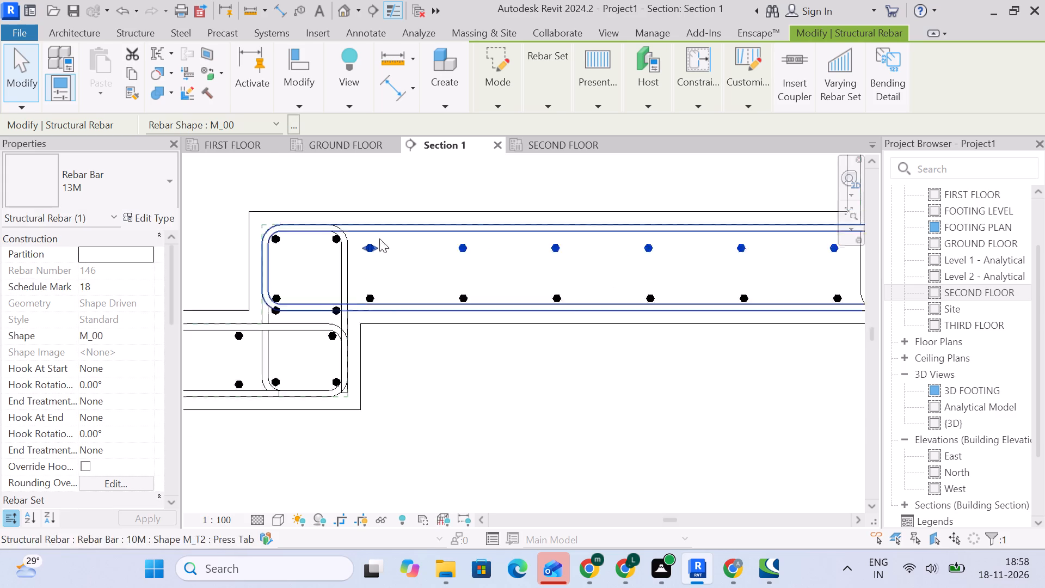
pyautogui.scroll(-2, 379, 238)
pyautogui.moveTo(489, 318); pyautogui.dragTo(330, 308, button='middle')
pyautogui.scroll(4, 478, 266)
pyautogui.scroll(3, 640, 246)
pyautogui.moveTo(642, 242); pyautogui.dragTo(540, 269, button='middle')
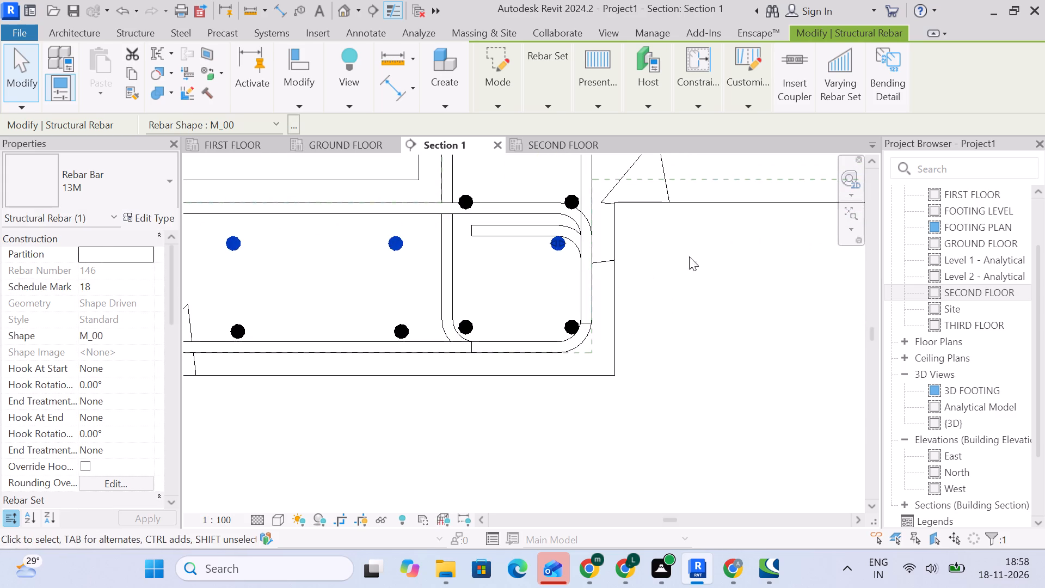
pyautogui.click(689, 256)
# Move the tread stirrup's end hook up in line with its raised top leg at the second step's far end.
pyautogui.click(478, 223)
pyautogui.moveTo(530, 224); pyautogui.dragTo(530, 214)
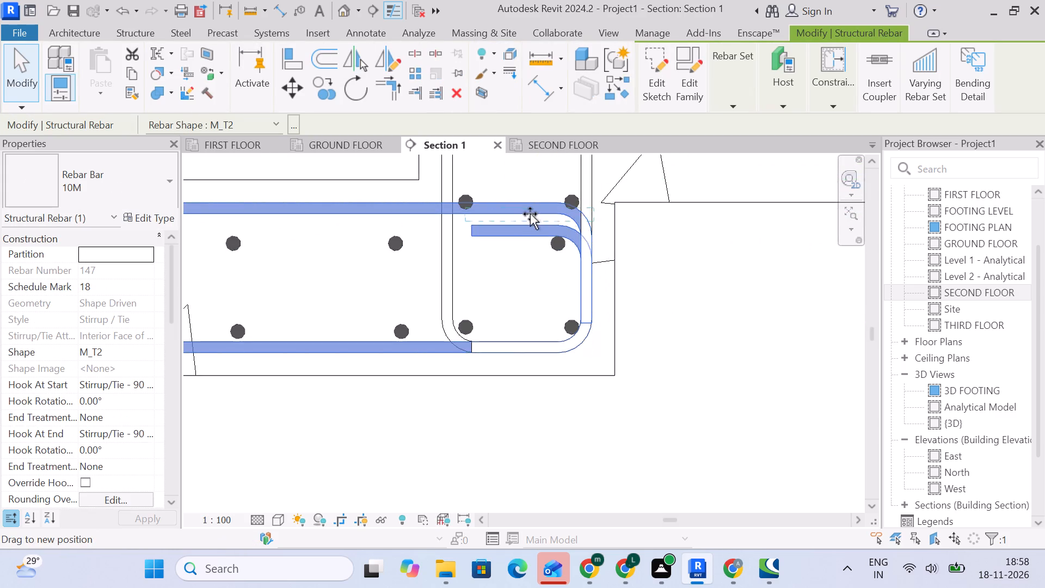
pyautogui.moveTo(530, 214); pyautogui.dragTo(530, 205)
pyautogui.click(741, 307)
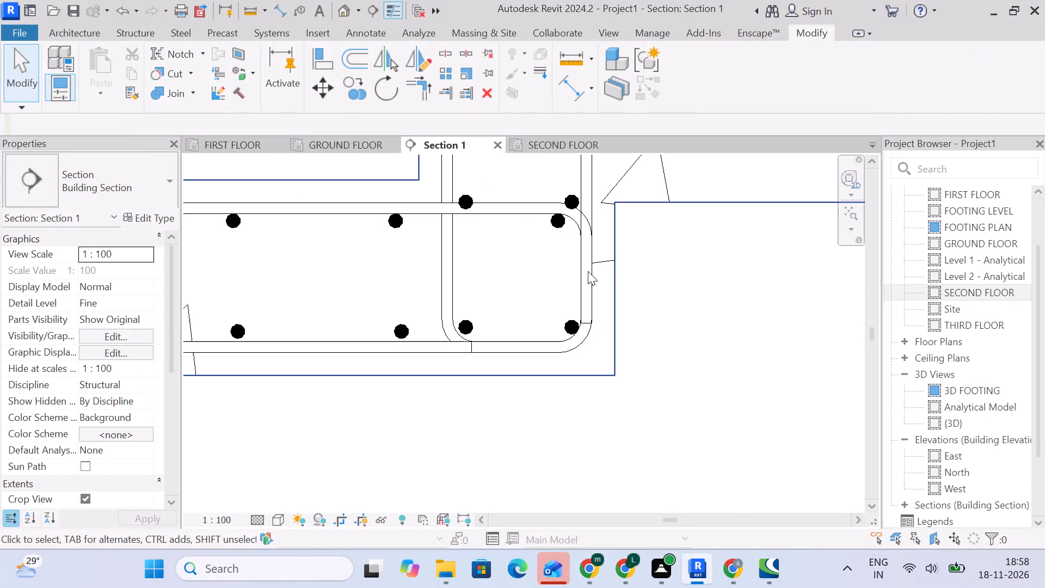
# Raise the top leg of the second step's 10M riser stirrup to the cover line.
pyautogui.scroll(-5, 448, 252)
pyautogui.scroll(-4, 487, 364)
pyautogui.moveTo(487, 365); pyautogui.dragTo(688, 320, button='middle')
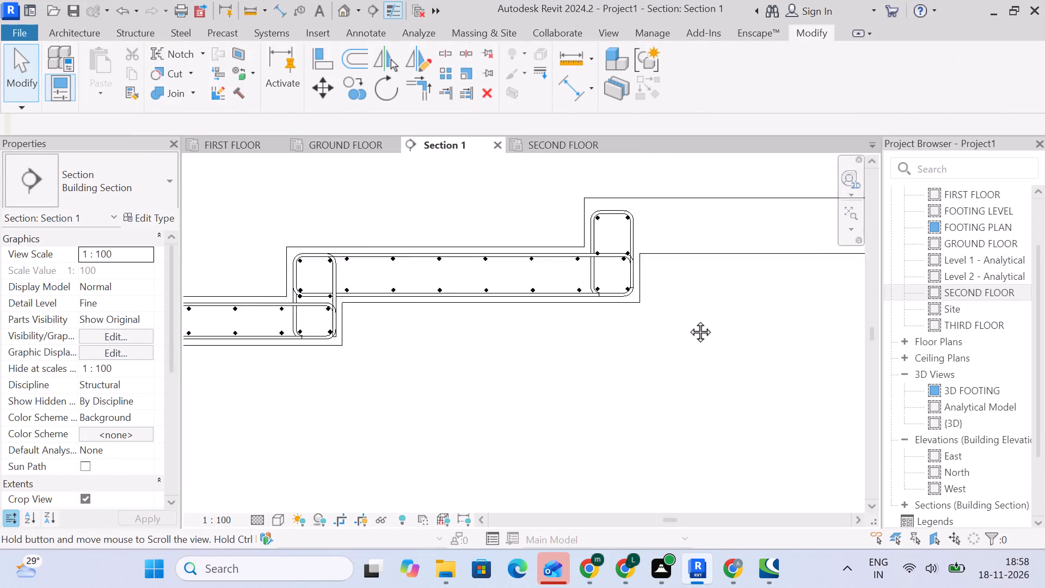
pyautogui.moveTo(688, 320); pyautogui.dragTo(697, 318, button='middle')
pyautogui.scroll(5, 411, 280)
pyautogui.scroll(-4, 526, 318)
pyautogui.moveTo(555, 330); pyautogui.dragTo(426, 327, button='middle')
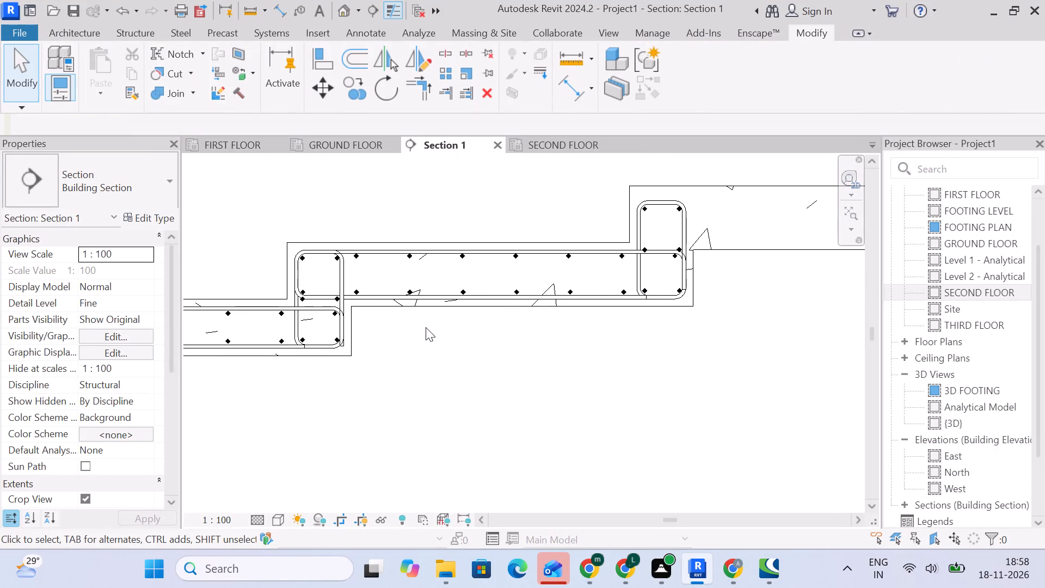
pyautogui.moveTo(672, 209); pyautogui.dragTo(517, 217, button='middle')
pyautogui.scroll(5, 517, 217)
pyautogui.click(511, 201)
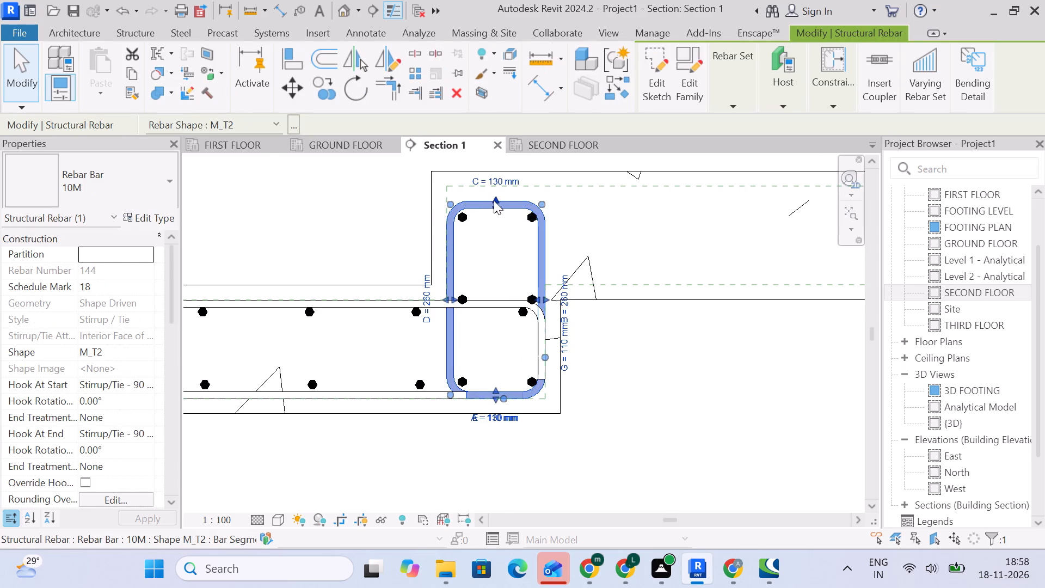
pyautogui.moveTo(495, 200); pyautogui.dragTo(493, 190)
pyautogui.click(650, 403)
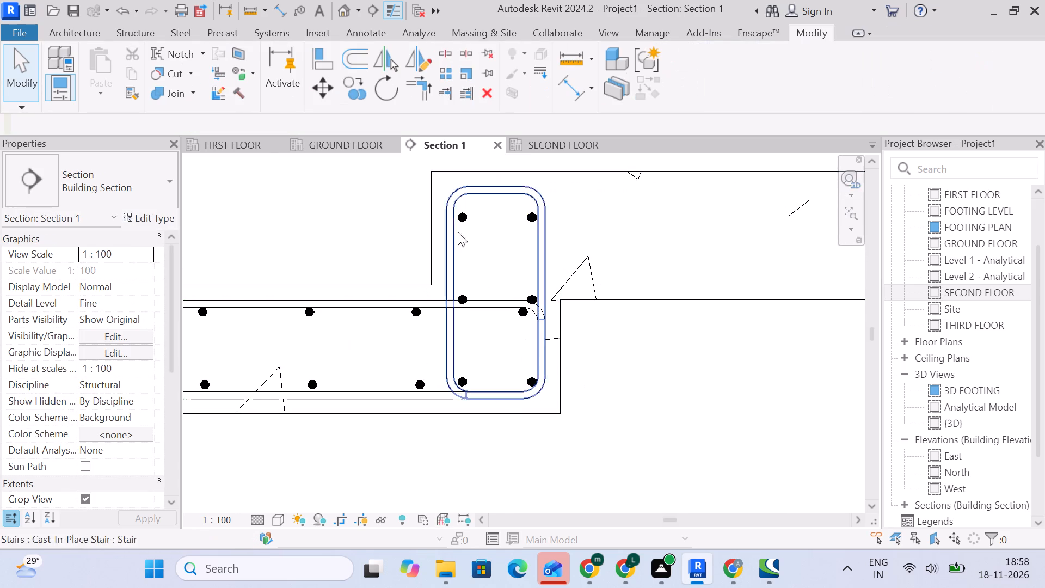
# Extend both vertical 13M bar columns in the second step's riser stirrup up to just below its raised top leg.
pyautogui.click(462, 222)
pyautogui.moveTo(462, 220); pyautogui.dragTo(462, 204)
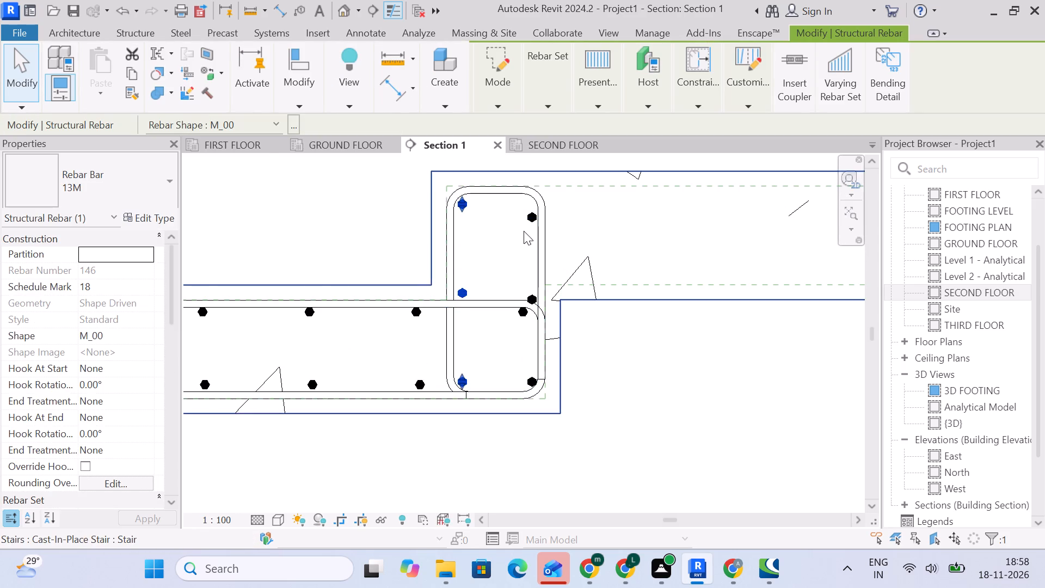
pyautogui.click(528, 219)
pyautogui.moveTo(531, 216); pyautogui.dragTo(530, 205)
pyautogui.click(658, 385)
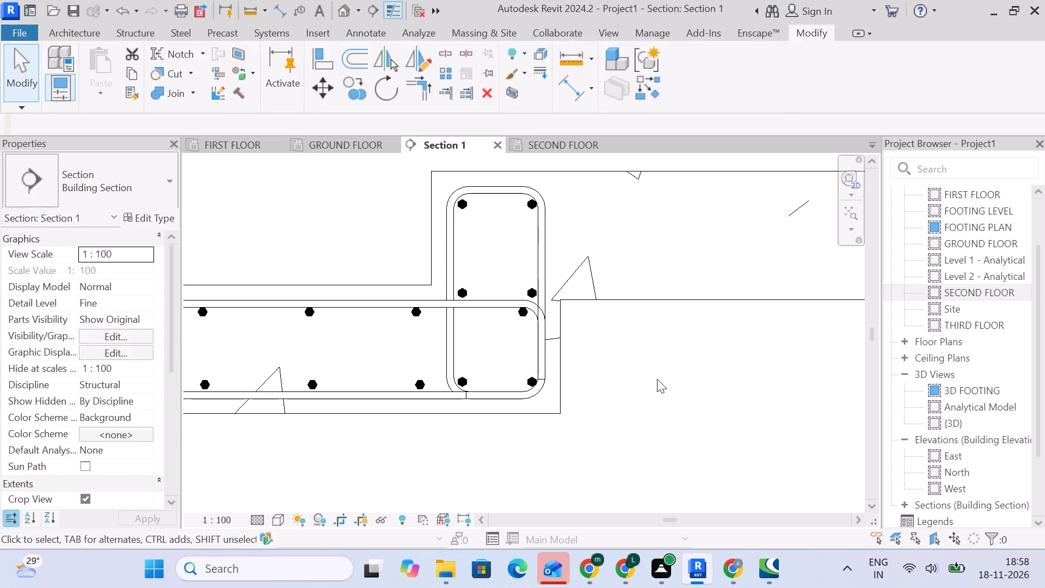
# Copy the second step's stirrups and 13M bars as a multiple copy, from its lower soffit corner to the third step's matching corner.
pyautogui.scroll(-4, 648, 372)
pyautogui.moveTo(646, 372); pyautogui.dragTo(545, 304, button='middle')
pyautogui.scroll(-5, 542, 304)
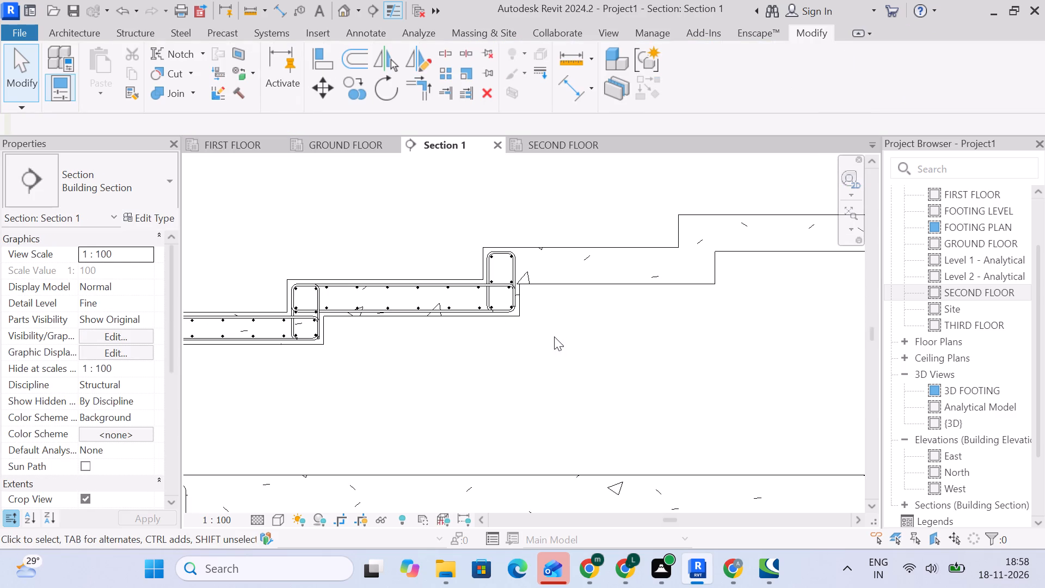
pyautogui.moveTo(272, 239); pyautogui.dragTo(278, 247)
pyautogui.moveTo(278, 247); pyautogui.dragTo(537, 323)
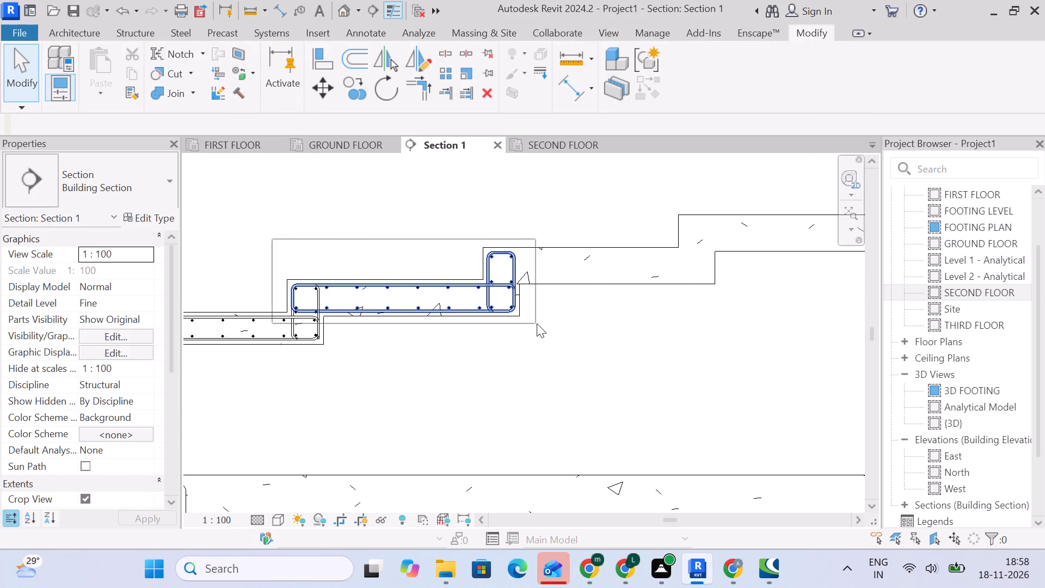
pyautogui.moveTo(537, 323); pyautogui.dragTo(537, 323)
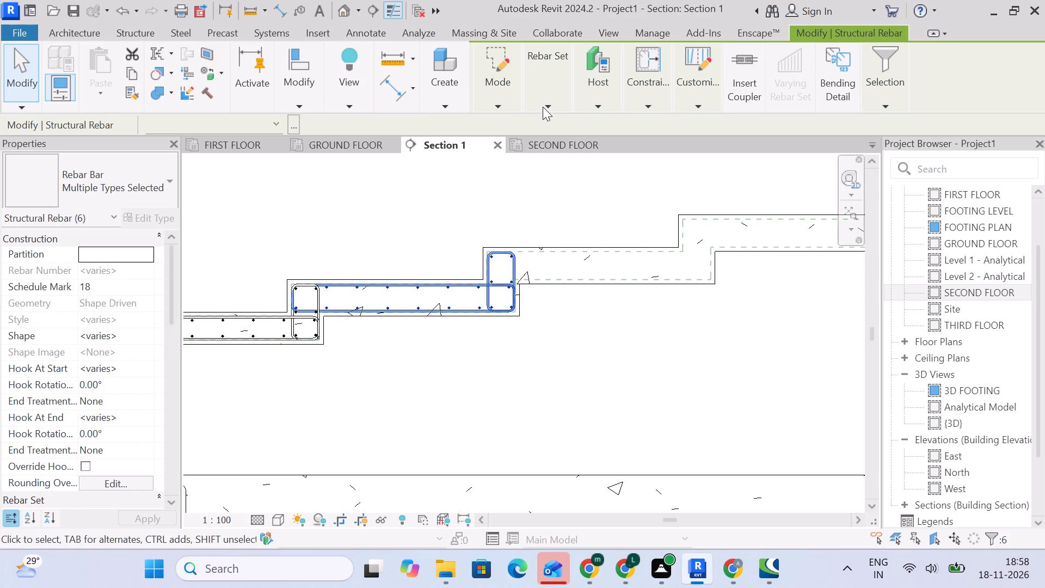
pyautogui.click(299, 106)
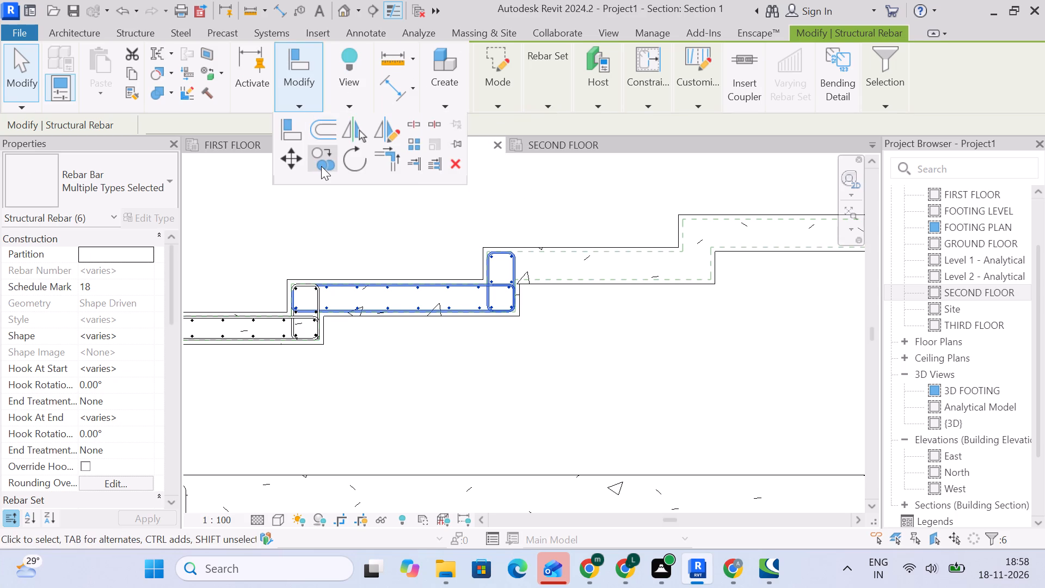
pyautogui.click(322, 167)
pyautogui.scroll(4, 516, 321)
pyautogui.moveTo(519, 312); pyautogui.dragTo(526, 310)
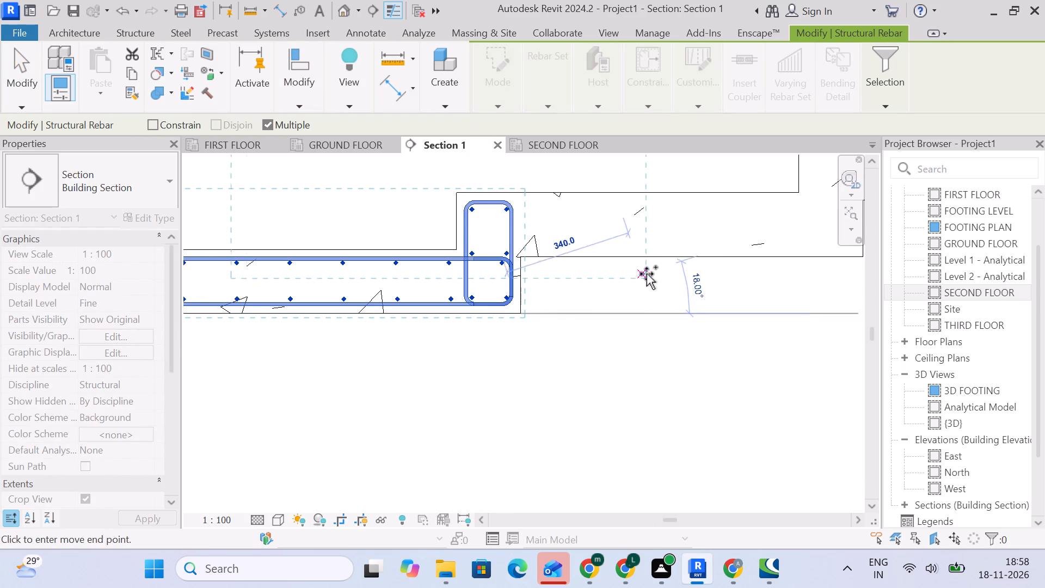
pyautogui.moveTo(655, 275); pyautogui.dragTo(239, 277, button='middle')
pyautogui.click(448, 261)
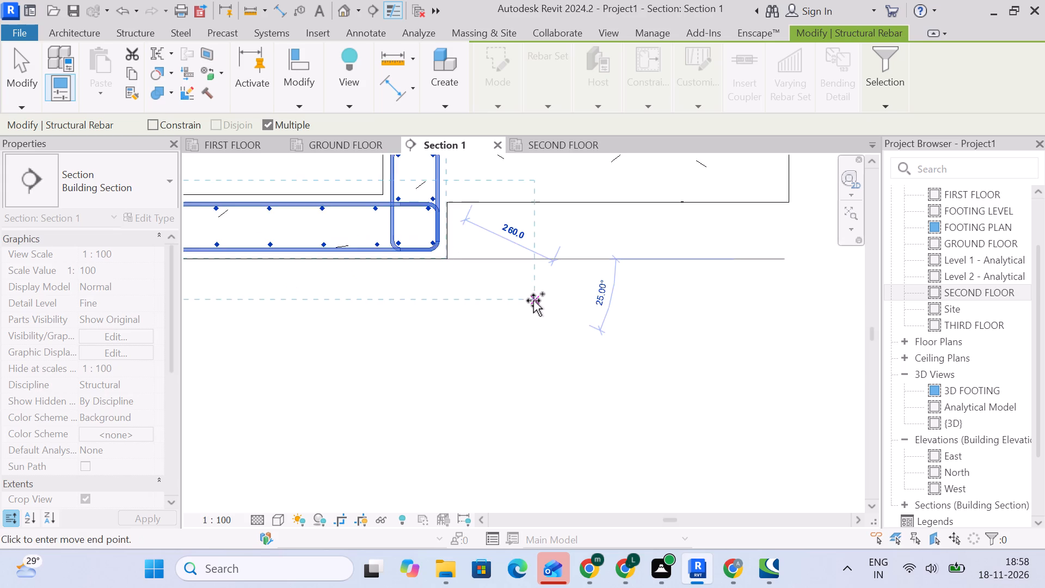
# Place copies of the step rebar at the soffit corners of the next six steps, up to the wide landing.
pyautogui.scroll(-5, 533, 301)
pyautogui.scroll(2, 533, 304)
pyautogui.moveTo(581, 311); pyautogui.dragTo(439, 370, button='middle')
pyautogui.scroll(1, 547, 342)
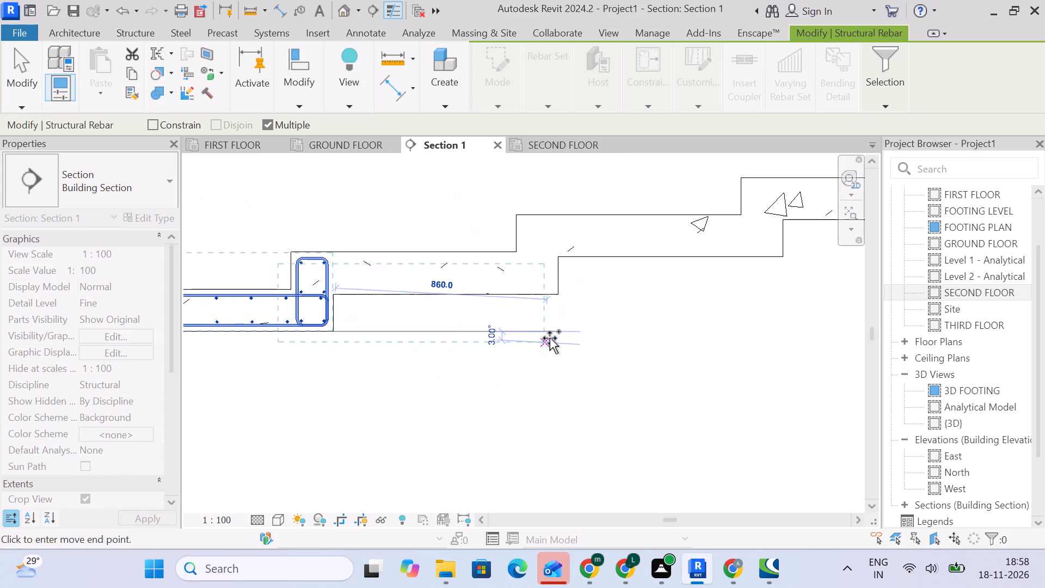
pyautogui.click(560, 283)
pyautogui.moveTo(694, 296); pyautogui.dragTo(513, 323, button='middle')
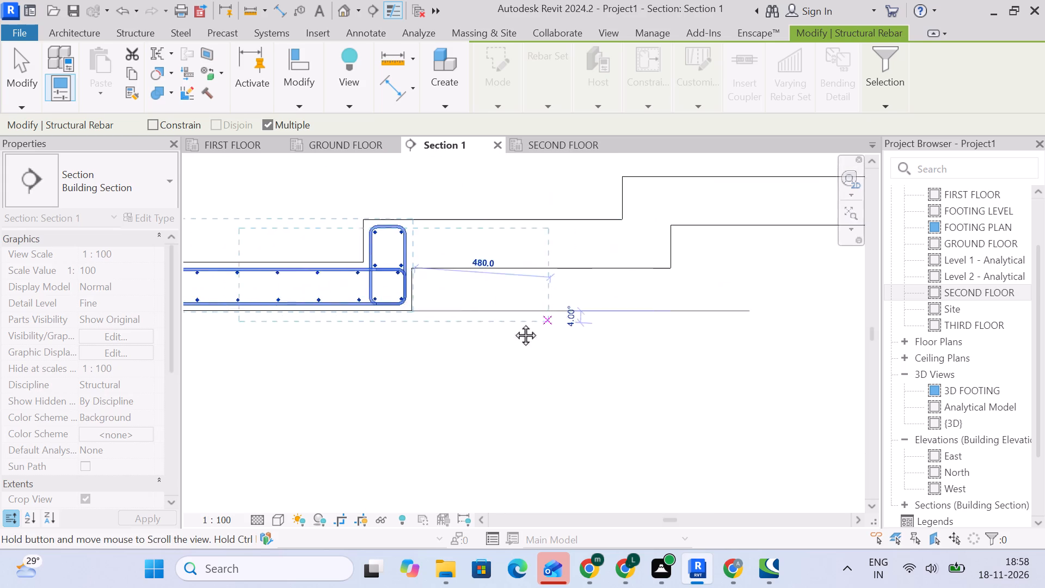
pyautogui.moveTo(513, 323); pyautogui.dragTo(417, 333, button='middle')
pyautogui.click(542, 279)
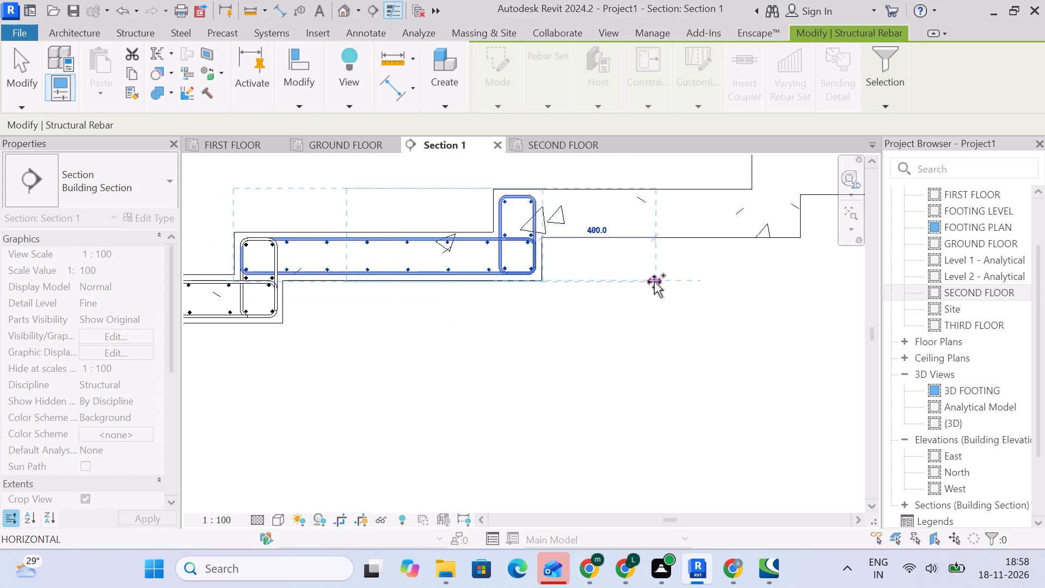
pyautogui.moveTo(668, 280); pyautogui.dragTo(394, 330, button='middle')
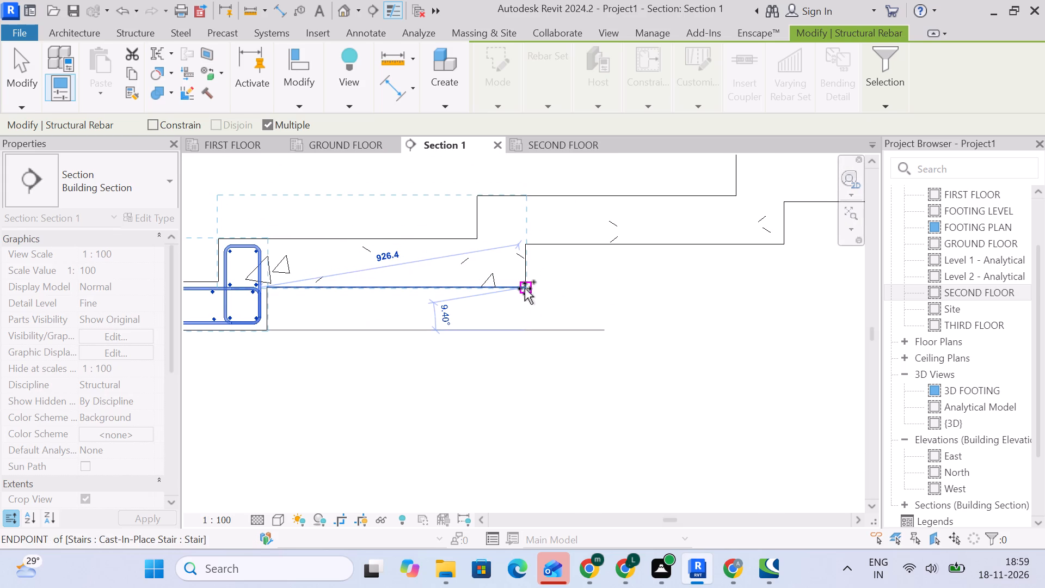
pyautogui.click(524, 289)
pyautogui.moveTo(657, 295); pyautogui.dragTo(378, 299, button='middle')
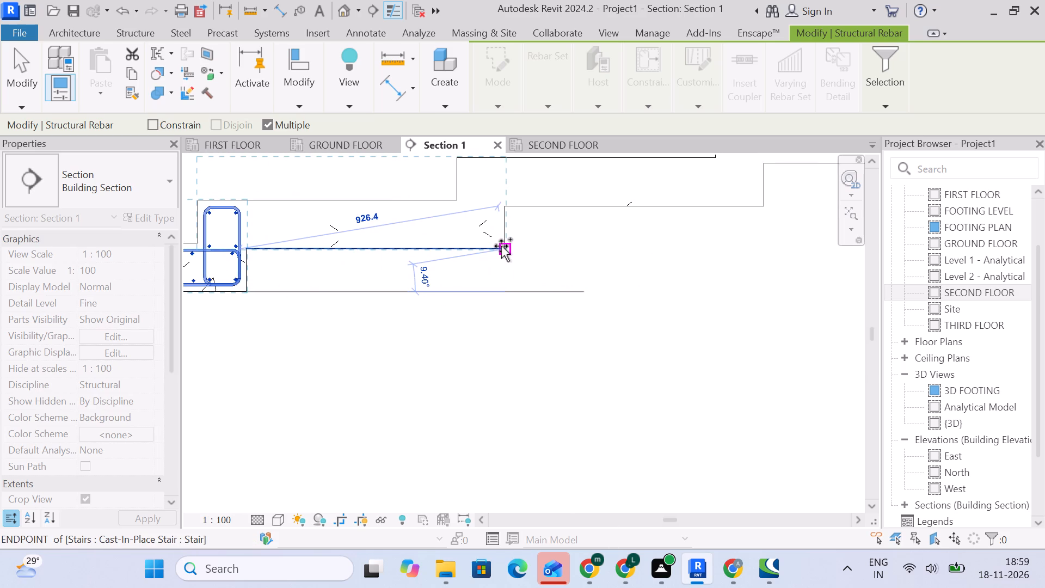
pyautogui.click(503, 247)
pyautogui.moveTo(606, 249); pyautogui.dragTo(322, 340, button='middle')
pyautogui.click(480, 296)
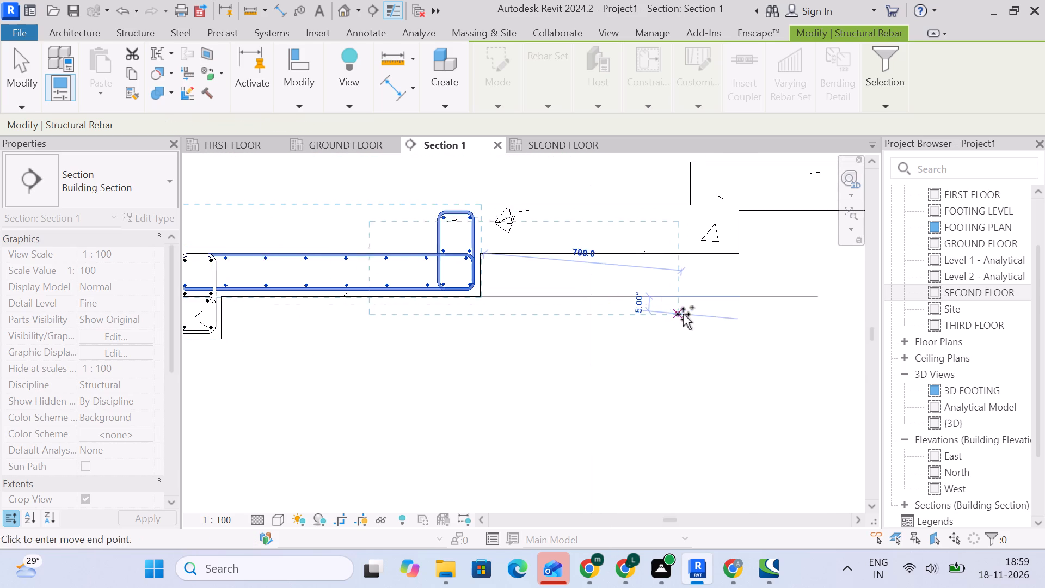
pyautogui.moveTo(683, 314); pyautogui.dragTo(450, 328, button='middle')
pyautogui.click(505, 270)
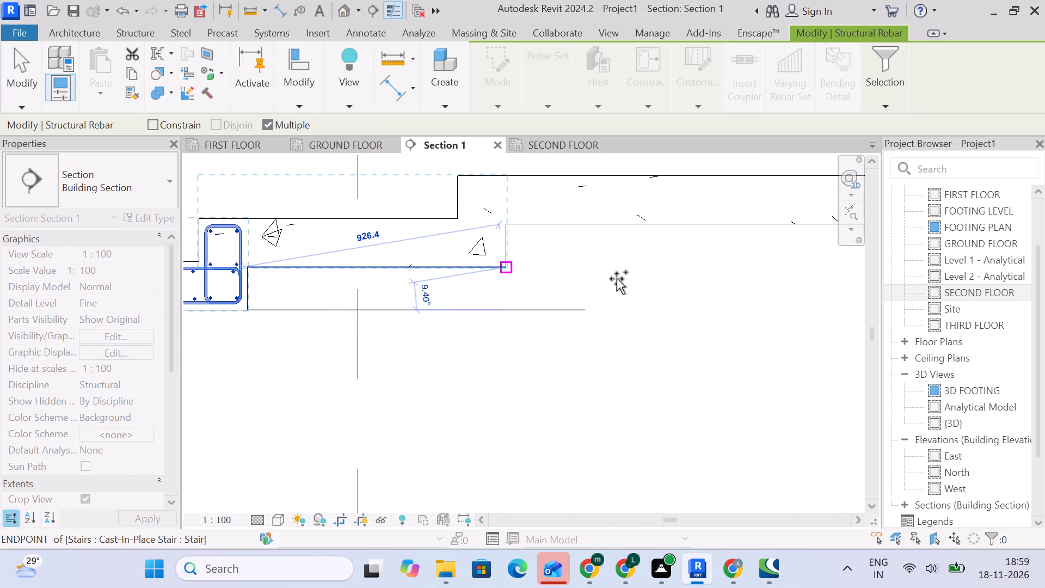
# Place rebar copies at the soffit corner of the wide landing's far end and at the six steps above it.
pyautogui.moveTo(663, 286); pyautogui.dragTo(363, 318, button='middle')
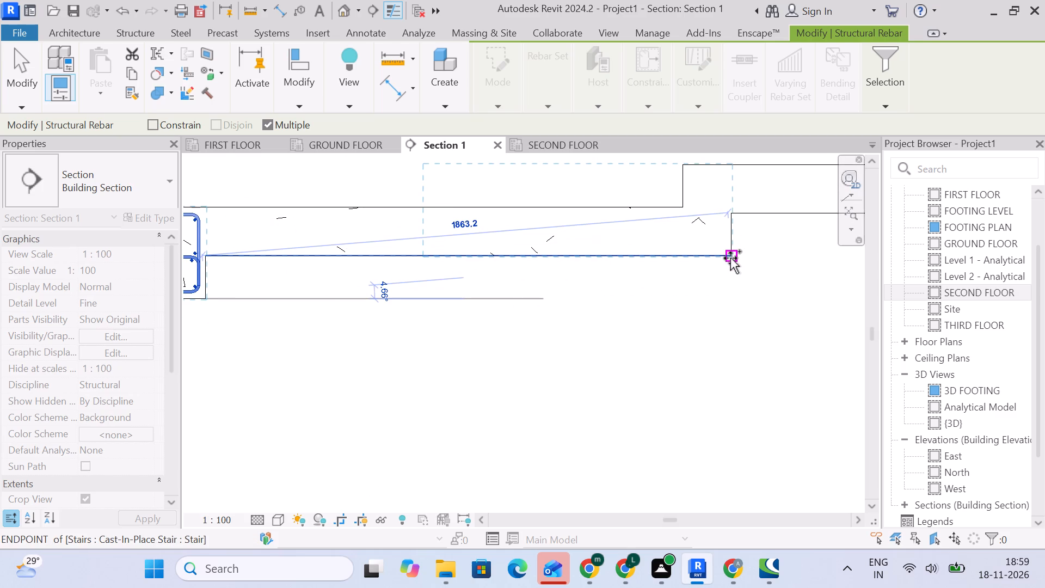
pyautogui.click(730, 258)
pyautogui.moveTo(739, 286); pyautogui.dragTo(278, 346, button='middle')
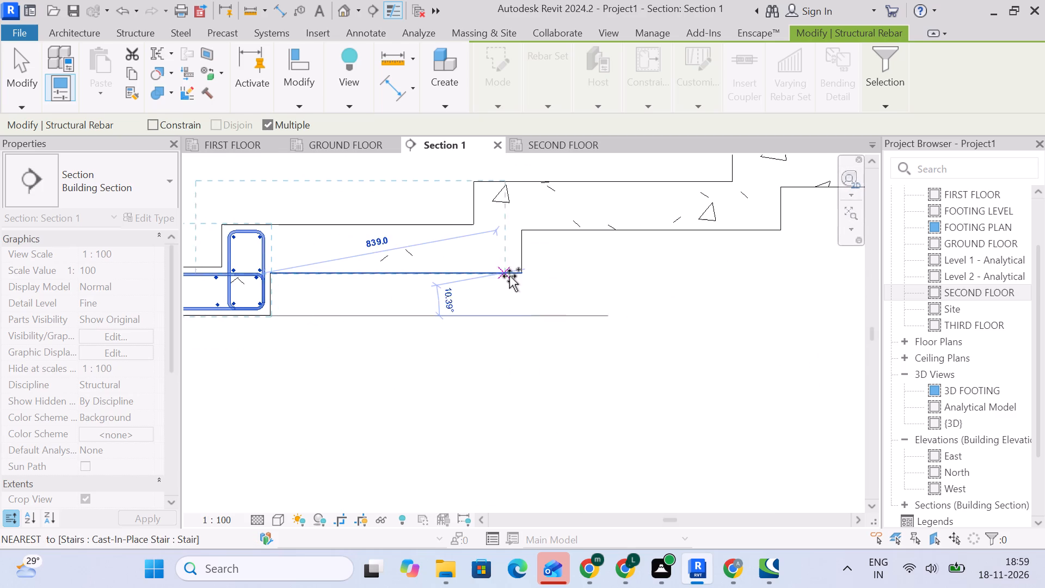
pyautogui.click(520, 273)
pyautogui.moveTo(616, 287); pyautogui.dragTo(400, 302, button='middle')
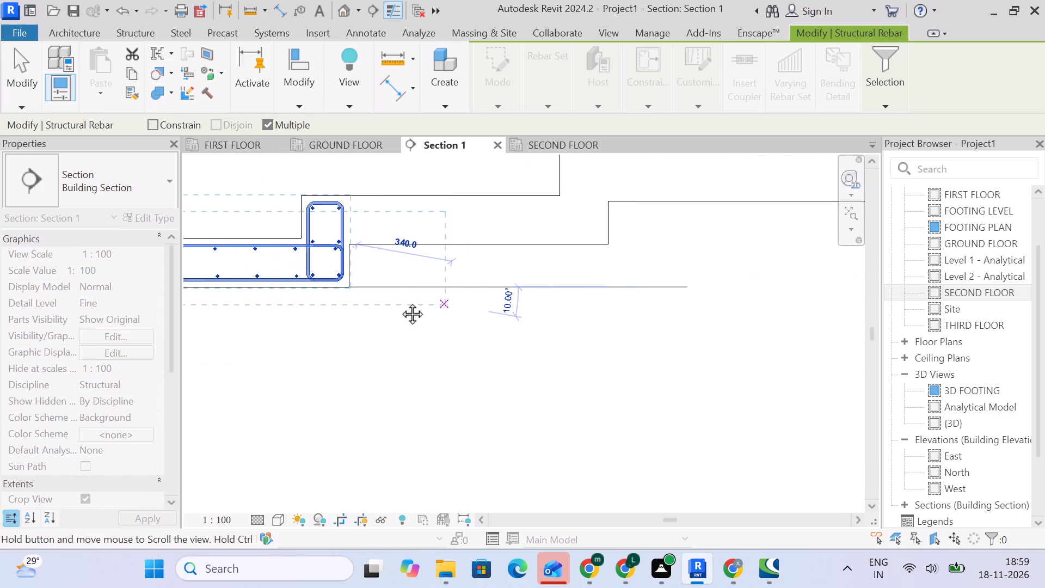
pyautogui.moveTo(400, 302); pyautogui.dragTo(345, 302, button='middle')
pyautogui.click(508, 246)
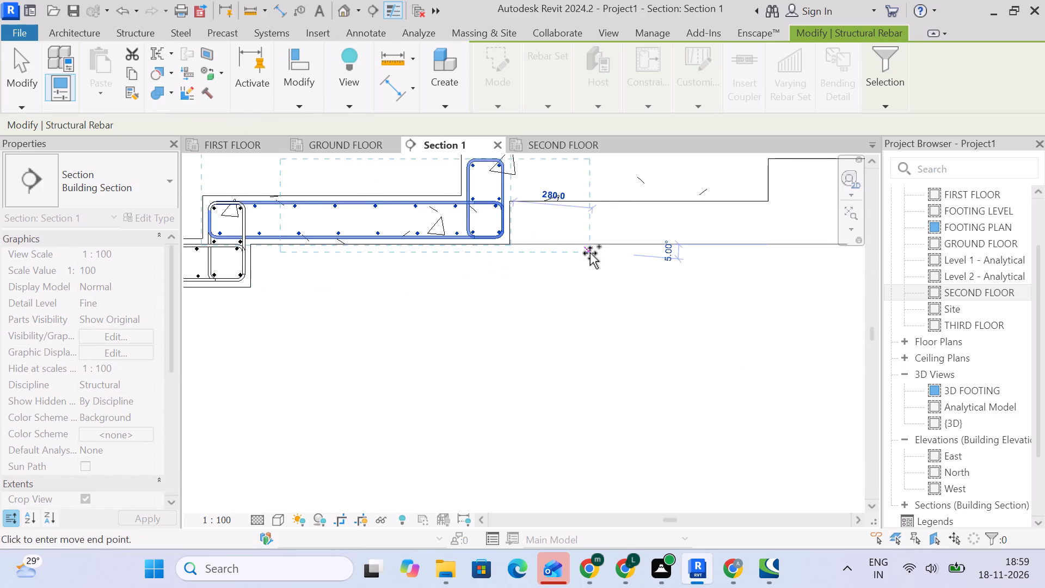
pyautogui.moveTo(590, 254); pyautogui.dragTo(343, 342, button='middle')
pyautogui.click(521, 289)
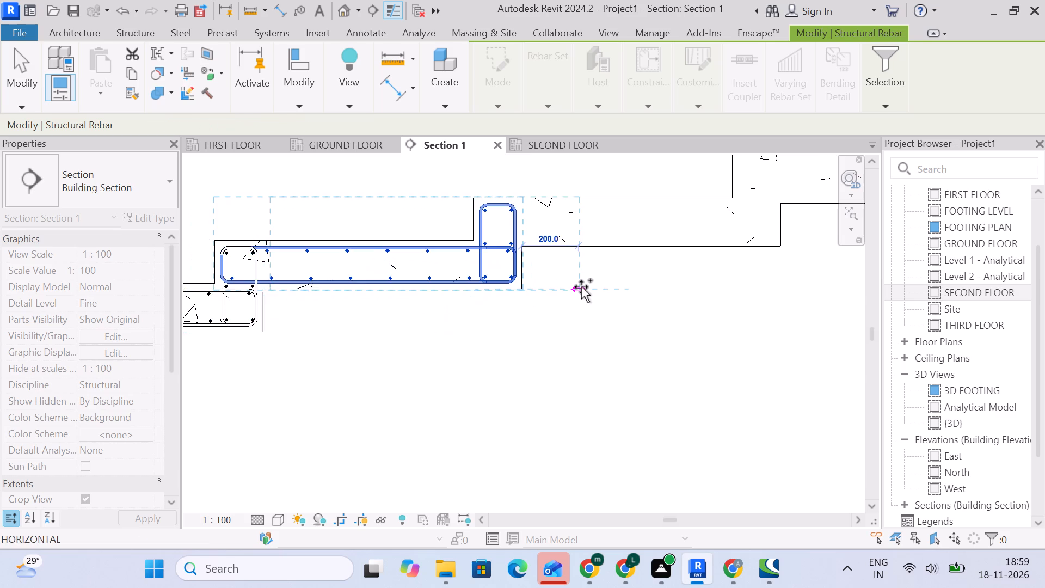
pyautogui.moveTo(580, 289); pyautogui.dragTo(327, 346, button='middle')
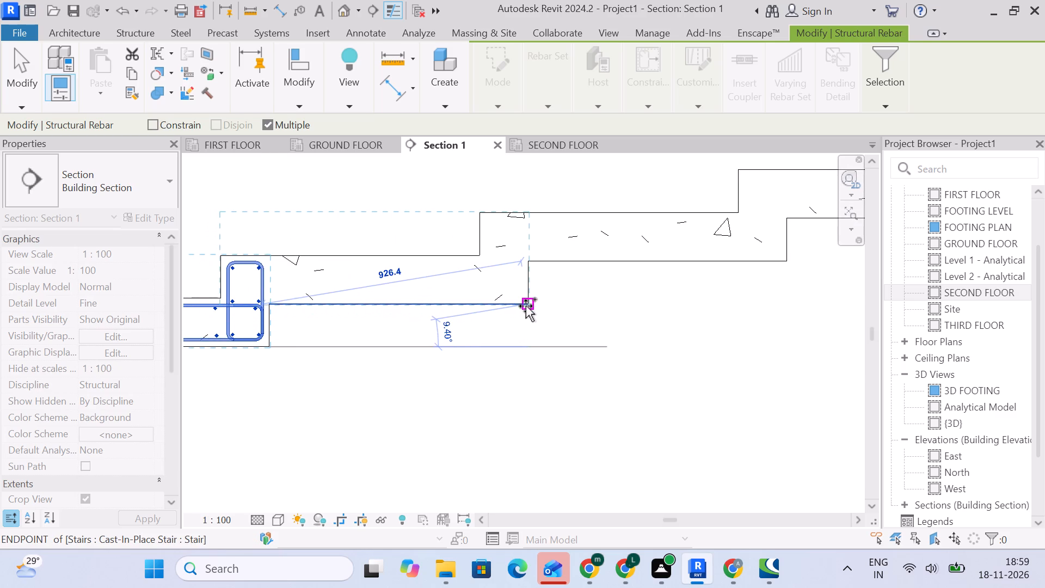
pyautogui.click(526, 306)
pyautogui.moveTo(591, 311); pyautogui.dragTo(306, 328, button='middle')
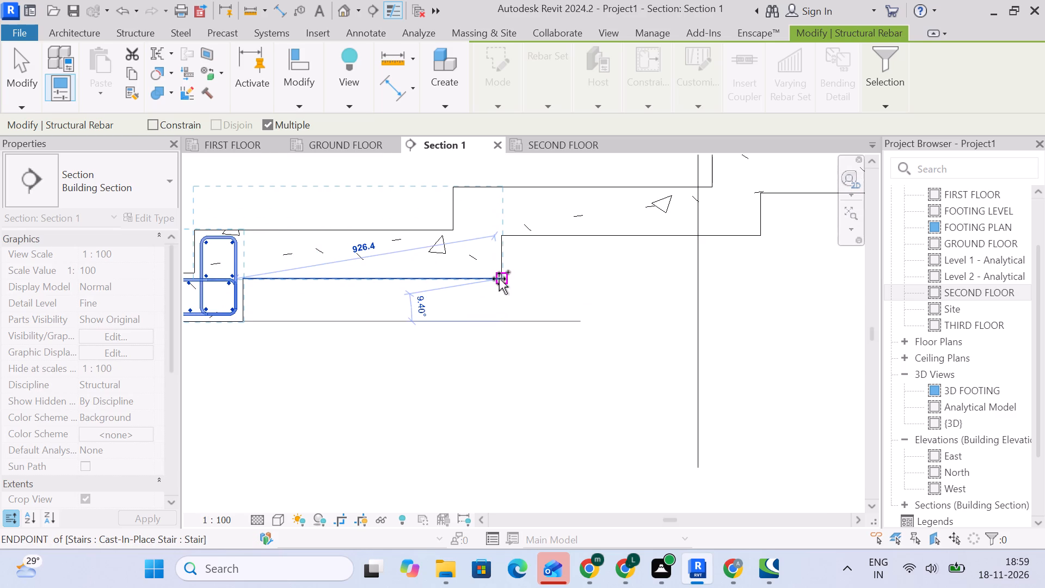
pyautogui.click(500, 279)
pyautogui.moveTo(541, 286); pyautogui.dragTo(260, 321, button='middle')
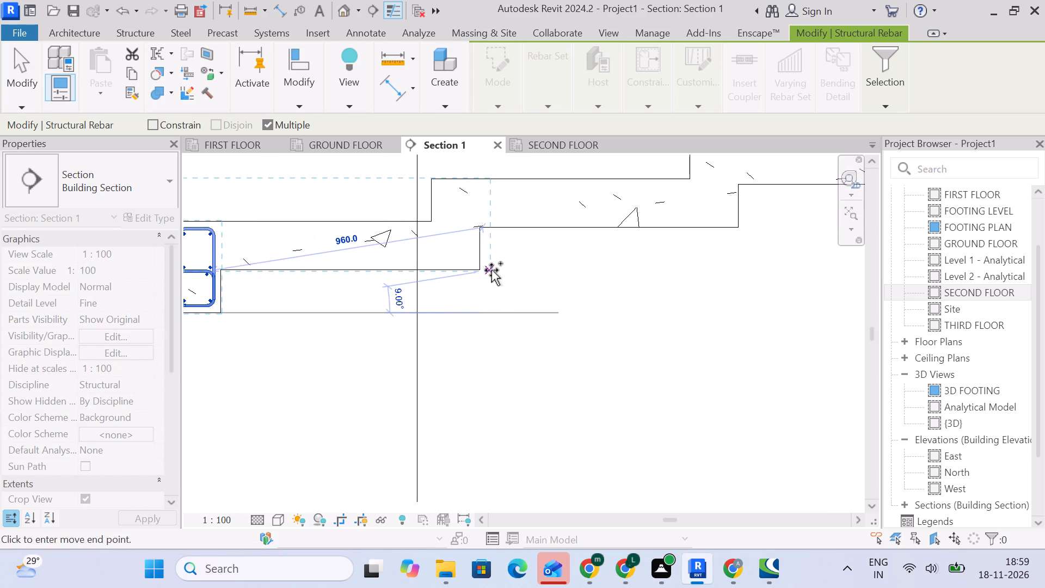
pyautogui.click(481, 269)
# Place rebar copies at the soffit corners of the last five steps, ending at the short top step, and finish copying.
pyautogui.moveTo(588, 302); pyautogui.dragTo(336, 338, button='middle')
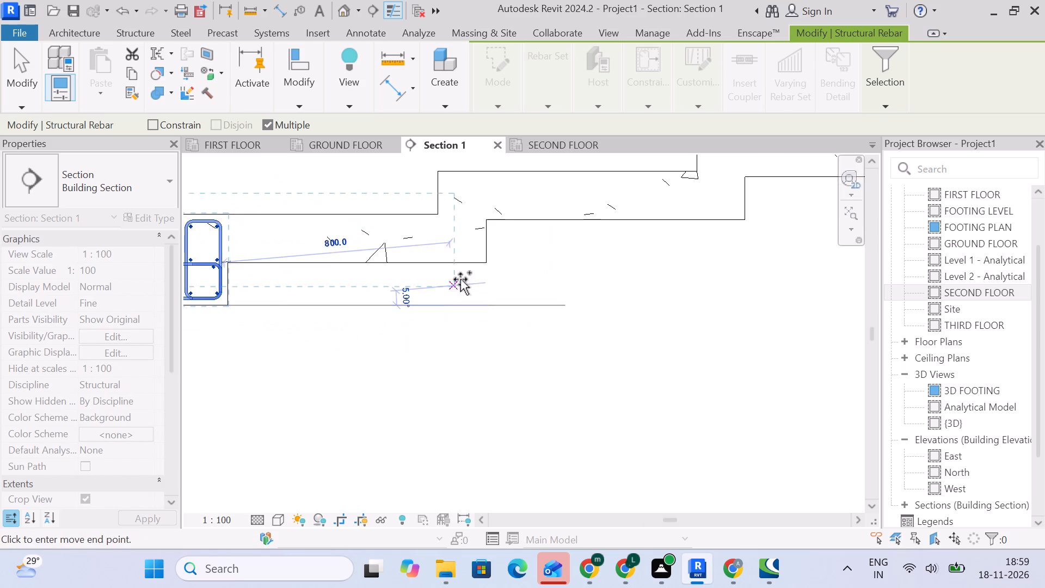
pyautogui.click(483, 262)
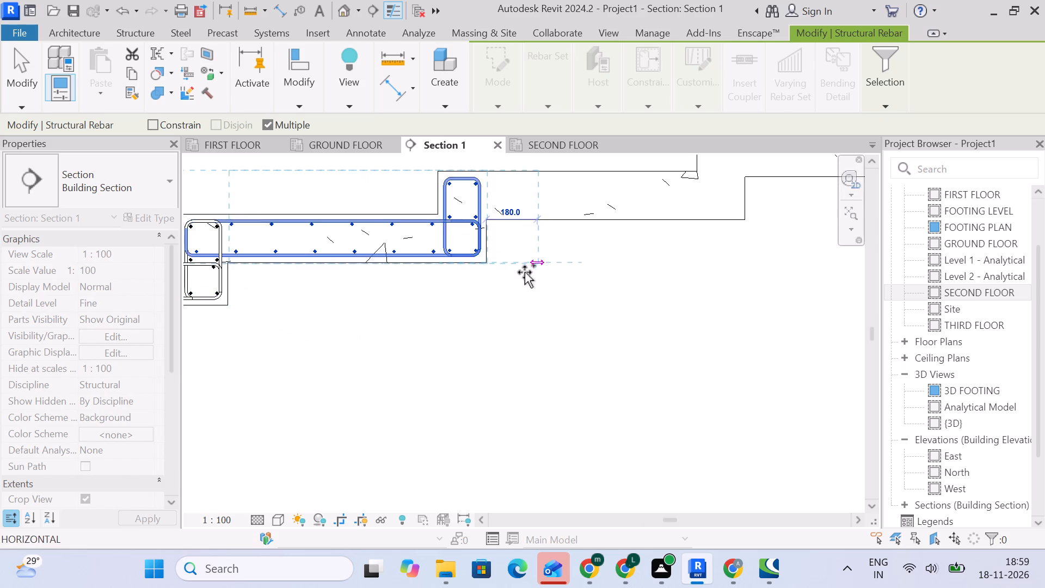
pyautogui.moveTo(531, 270); pyautogui.dragTo(266, 322, button='middle')
pyautogui.click(481, 273)
pyautogui.moveTo(529, 291); pyautogui.dragTo(519, 293, button='middle')
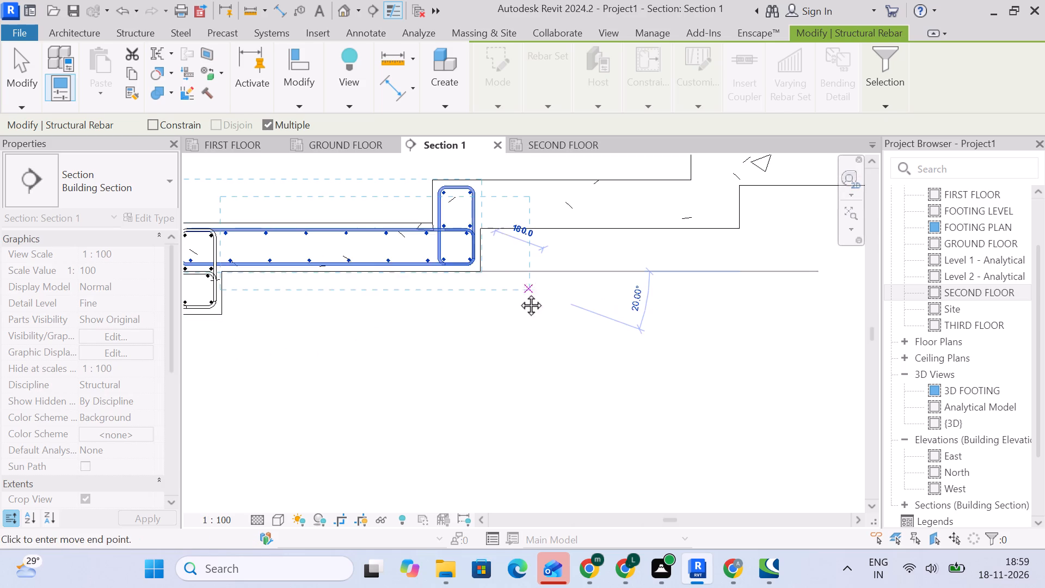
pyautogui.moveTo(519, 293); pyautogui.dragTo(301, 326, button='middle')
pyautogui.click(513, 261)
pyautogui.moveTo(556, 274); pyautogui.dragTo(372, 302, button='middle')
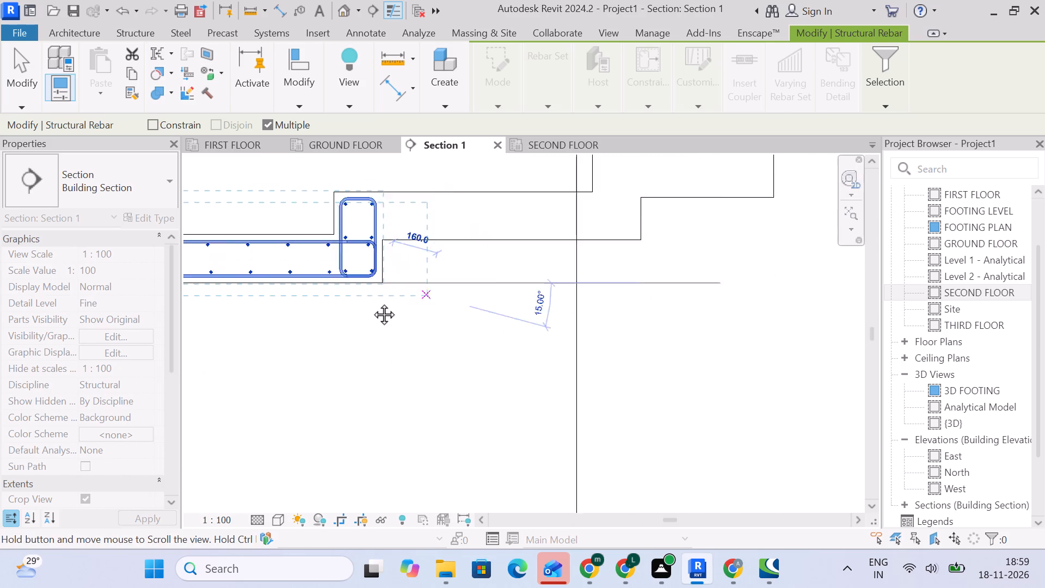
pyautogui.moveTo(372, 302); pyautogui.dragTo(355, 303, button='middle')
pyautogui.click(570, 248)
pyautogui.moveTo(620, 258); pyautogui.dragTo(451, 284, button='middle')
pyautogui.click(530, 235)
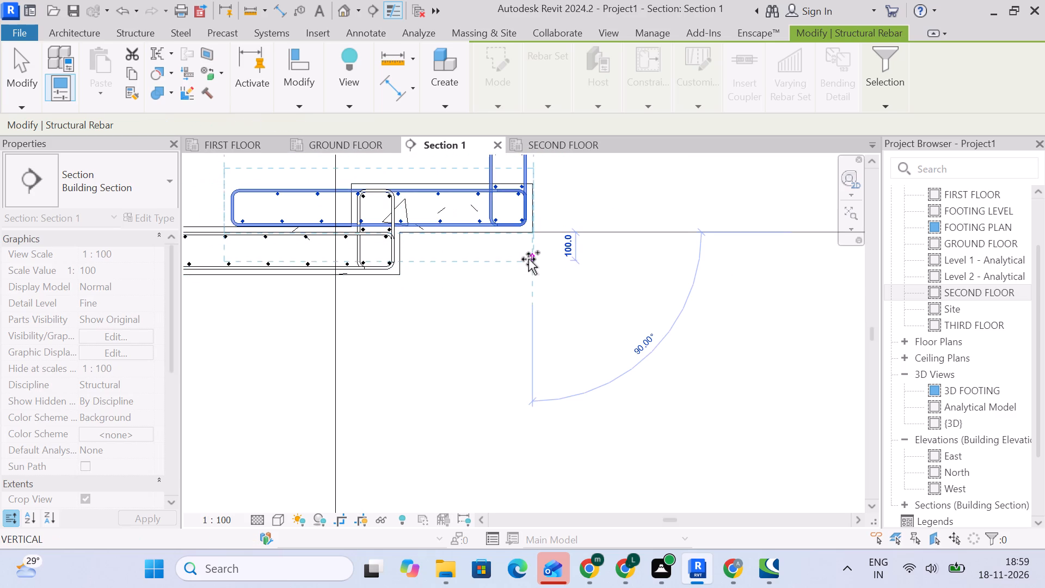
pyautogui.scroll(-5, 524, 266)
pyautogui.press('Escape')
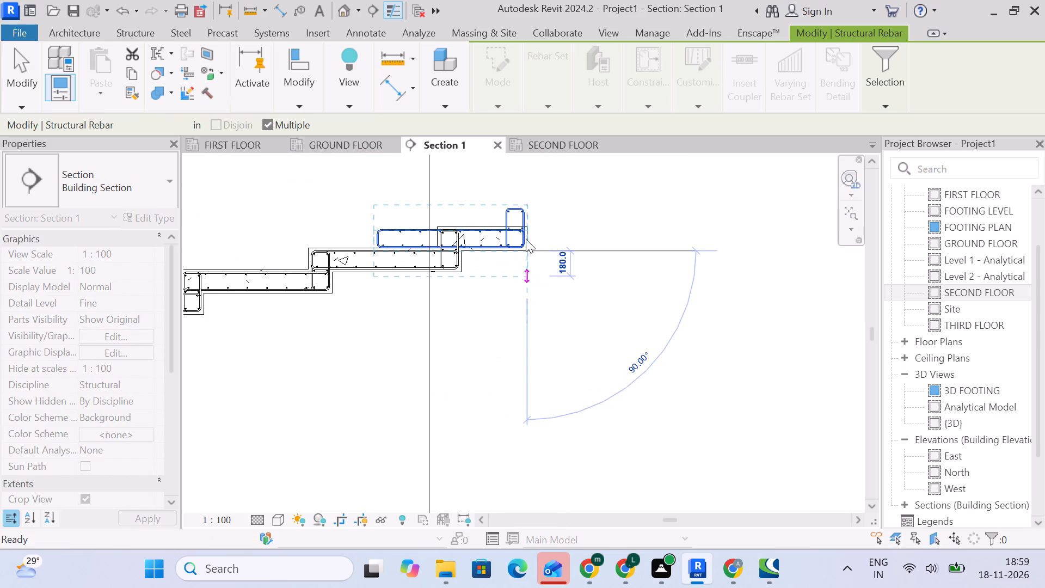
pyautogui.scroll(5, 523, 213)
pyautogui.press('Escape')
# Delete the copied riser stirrup that projects above the stair's top step.
pyautogui.click(512, 202)
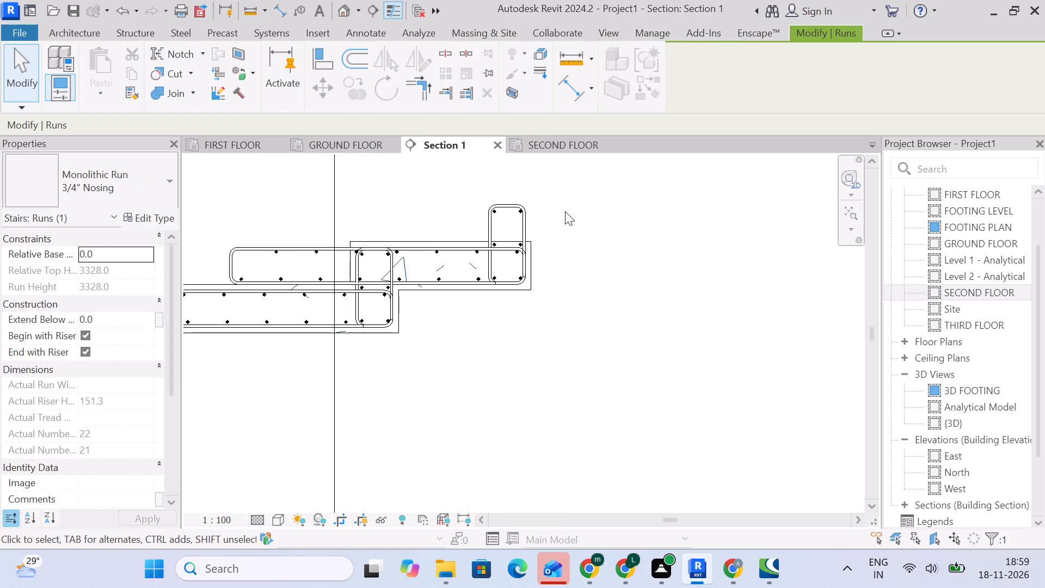
pyautogui.click(568, 216)
pyautogui.scroll(4, 490, 207)
pyautogui.click(510, 204)
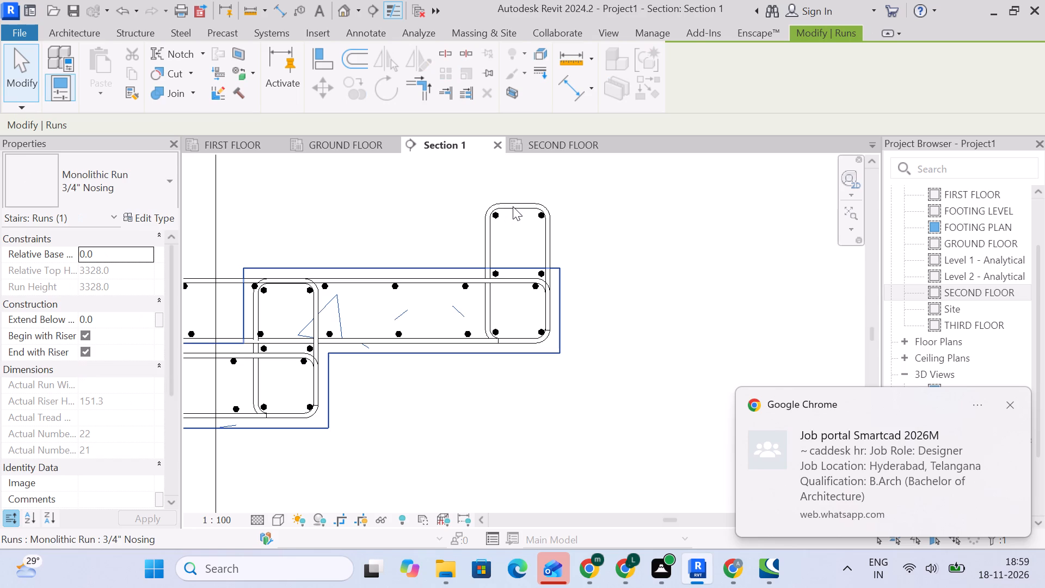
pyautogui.click(514, 205)
pyautogui.click(699, 216)
pyautogui.click(528, 206)
pyautogui.click(532, 220)
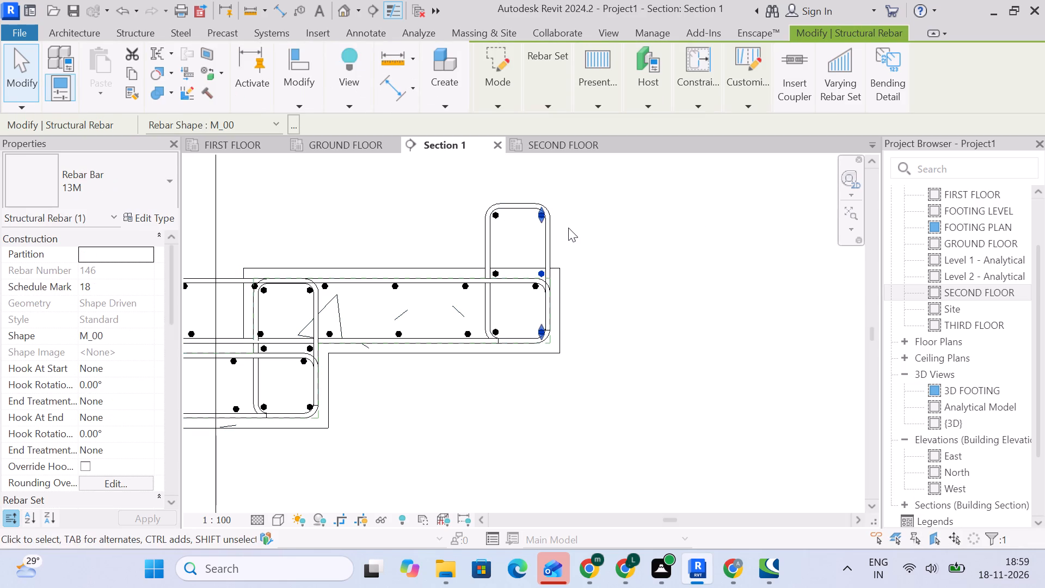
pyautogui.click(555, 225)
pyautogui.press('Delete')
# Delete the leftover 13M bars of the removed riser stirrup at the outer end of the stair's top step.
pyautogui.click(543, 220)
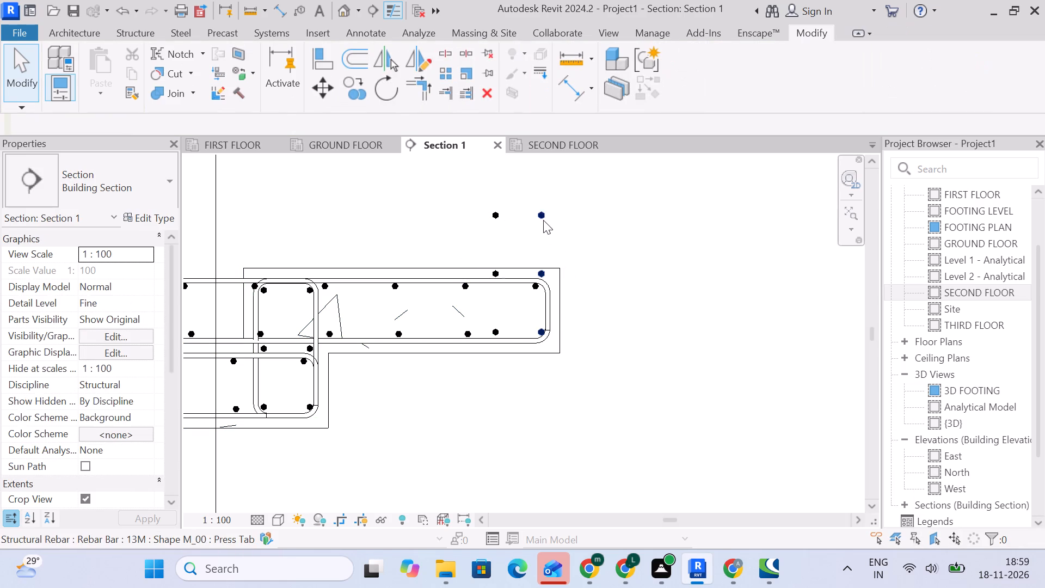
pyautogui.click(496, 215)
pyautogui.moveTo(570, 238); pyautogui.dragTo(460, 201)
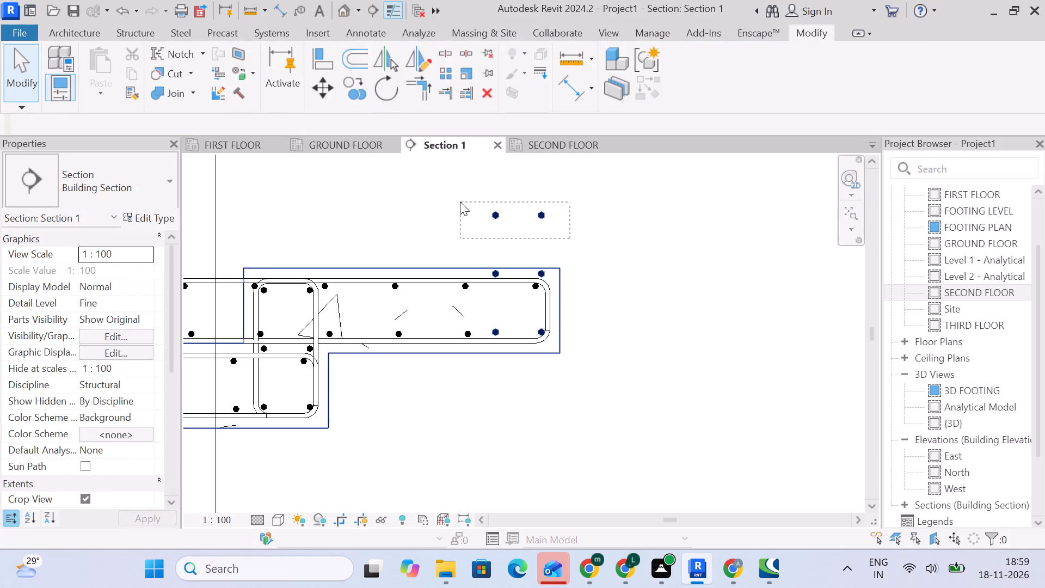
pyautogui.moveTo(460, 201); pyautogui.dragTo(458, 200)
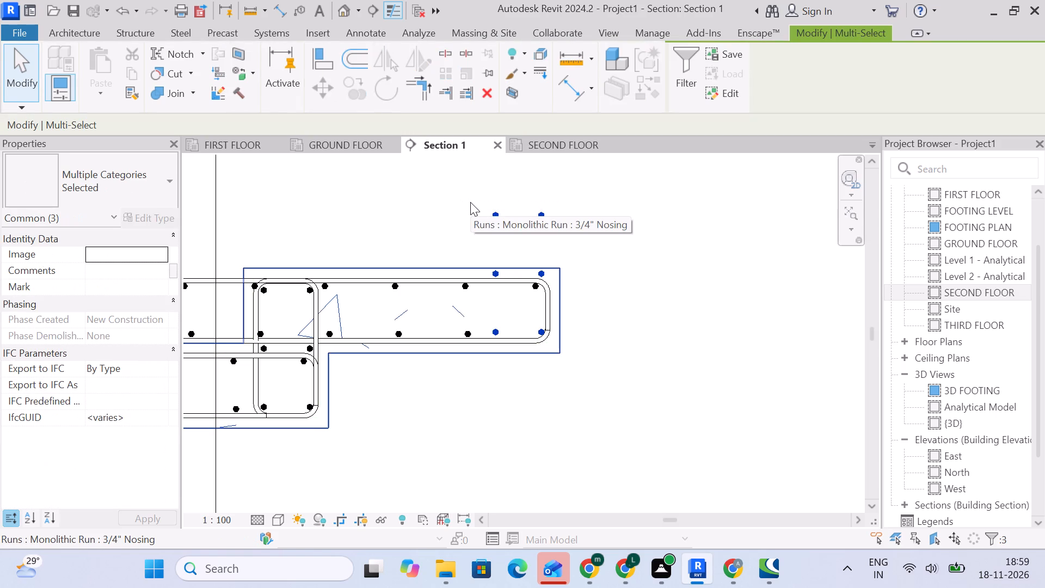
pyautogui.click(442, 191)
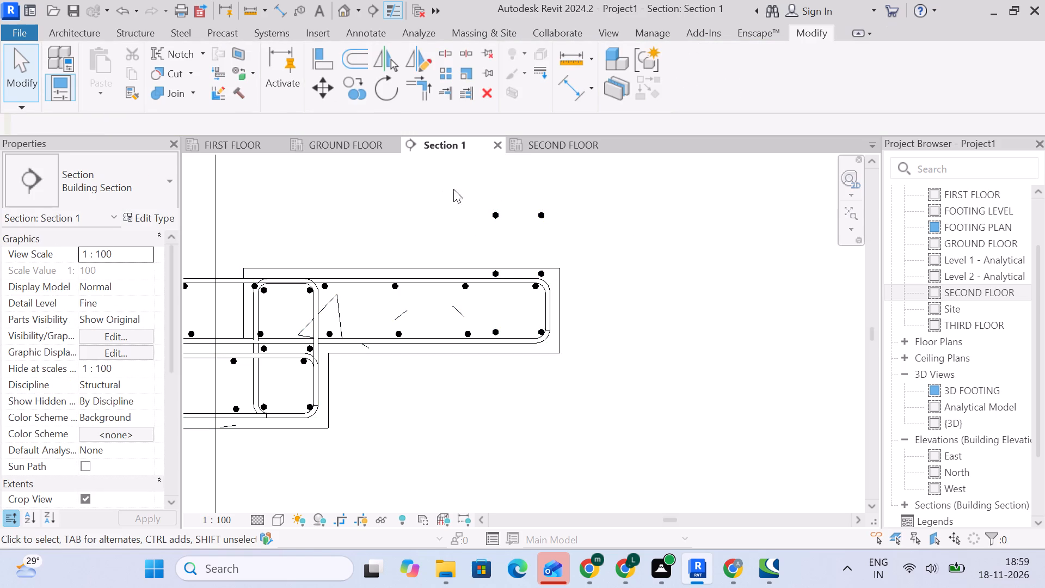
pyautogui.moveTo(629, 246); pyautogui.dragTo(403, 180)
pyautogui.press('Delete')
# Extend the top step's lower 13M bar set to the outer end of its stirrup.
pyautogui.scroll(-5, 508, 200)
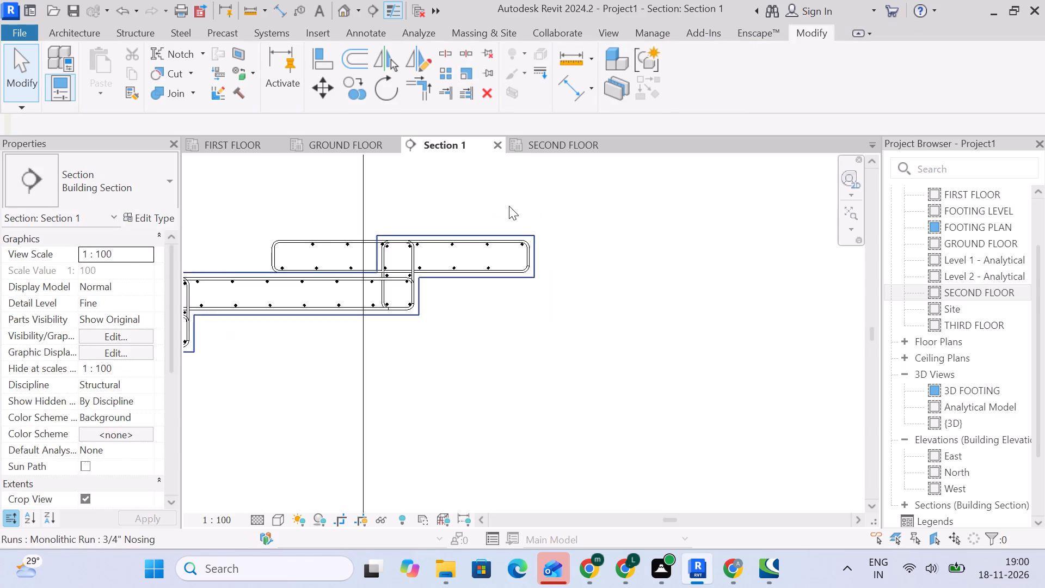
pyautogui.scroll(4, 509, 206)
pyautogui.scroll(7, 479, 315)
pyautogui.click(471, 316)
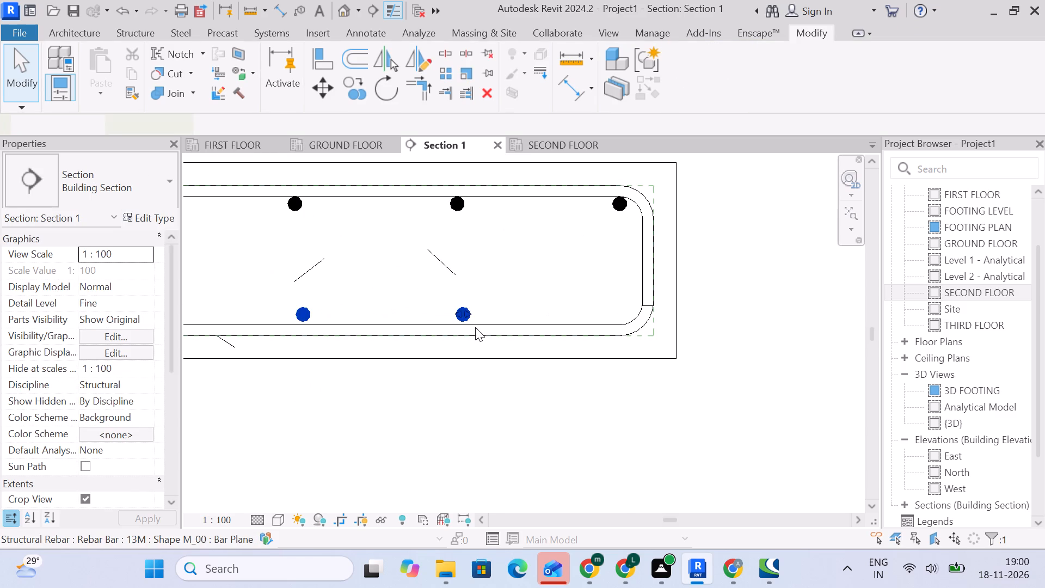
pyautogui.moveTo(465, 318); pyautogui.dragTo(626, 312)
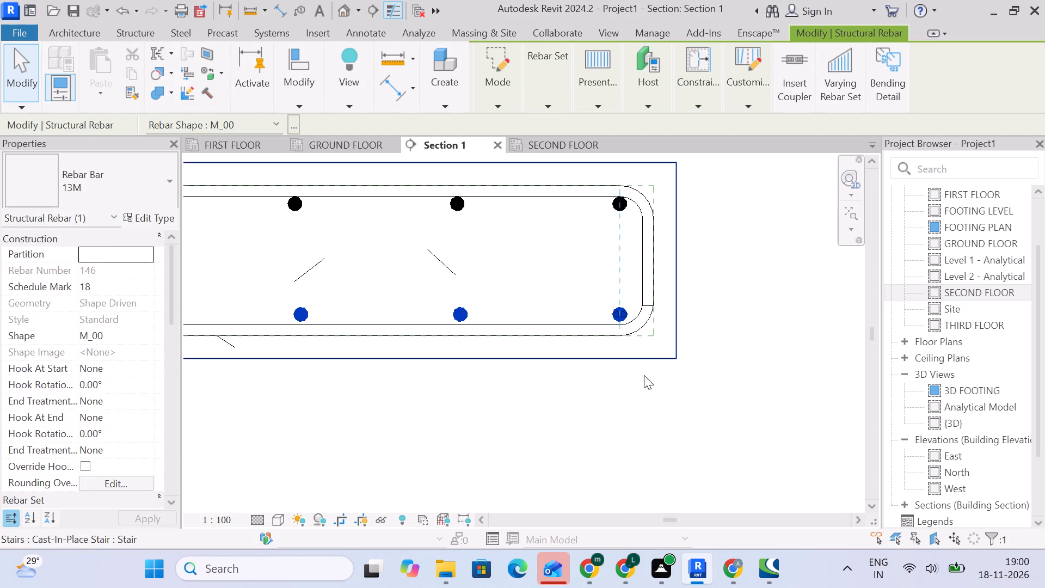
pyautogui.click(651, 395)
# Shorten the top step's overlong 10M stirrup to the riser end of the step, with B and D at 590 mm.
pyautogui.scroll(-6, 445, 381)
pyautogui.moveTo(442, 381); pyautogui.dragTo(577, 345, button='middle')
pyautogui.scroll(4, 504, 313)
pyautogui.moveTo(438, 283); pyautogui.dragTo(494, 278, button='middle')
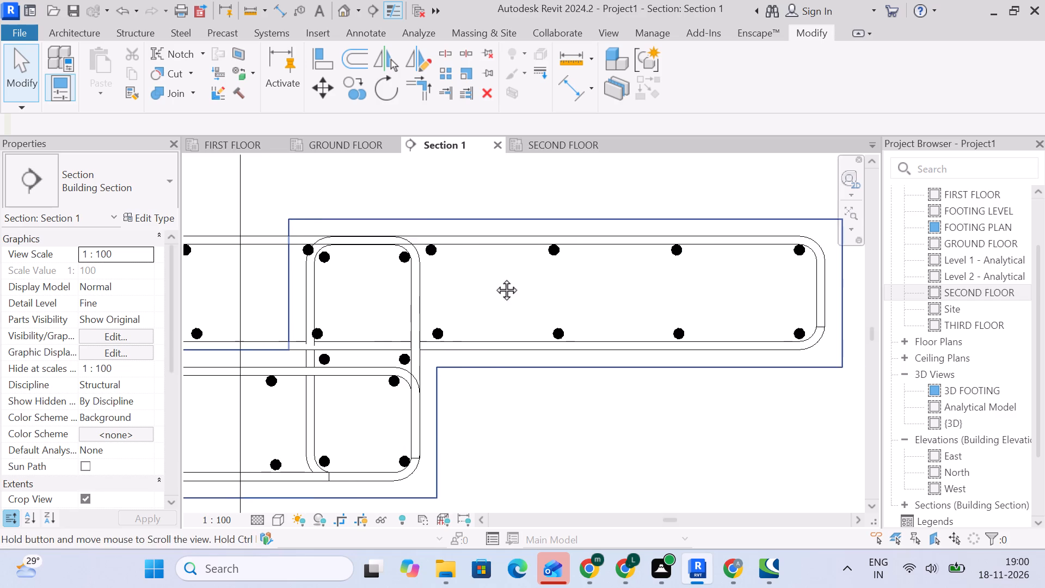
pyautogui.moveTo(494, 278); pyautogui.dragTo(657, 272, button='middle')
pyautogui.click(435, 235)
pyautogui.scroll(-5, 433, 235)
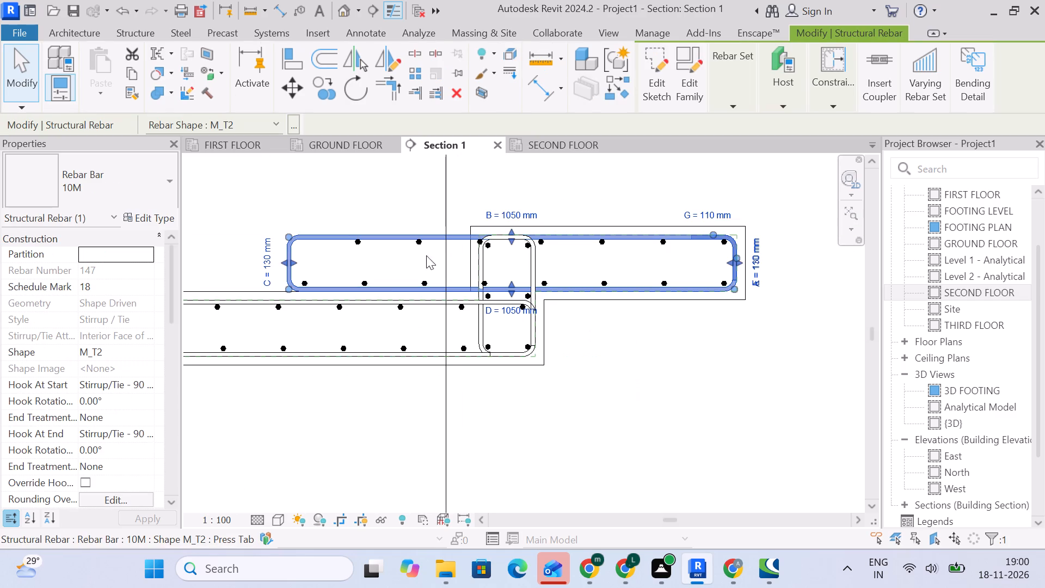
pyautogui.moveTo(290, 262); pyautogui.dragTo(488, 264)
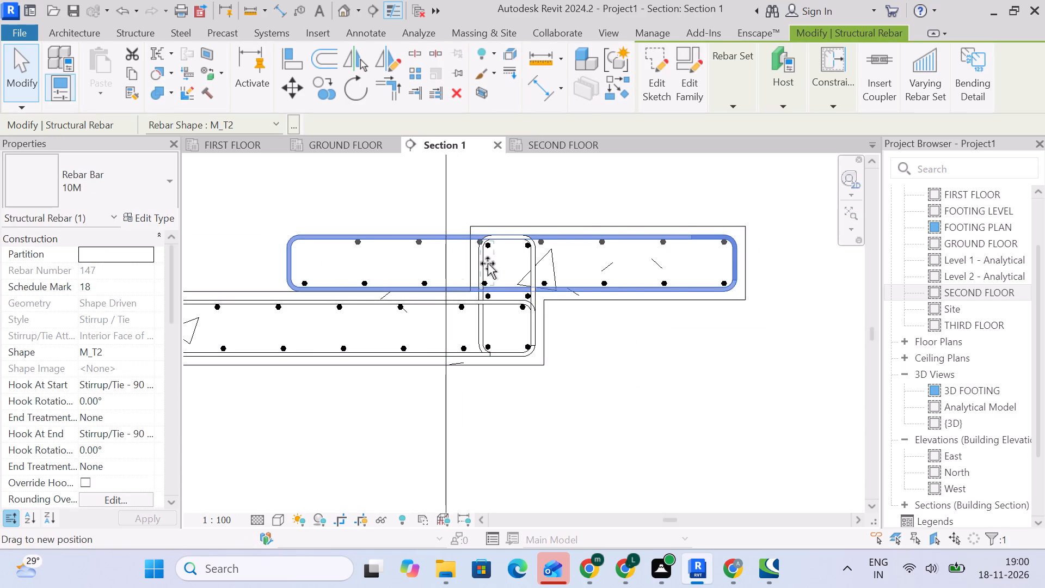
pyautogui.moveTo(488, 264); pyautogui.dragTo(483, 266)
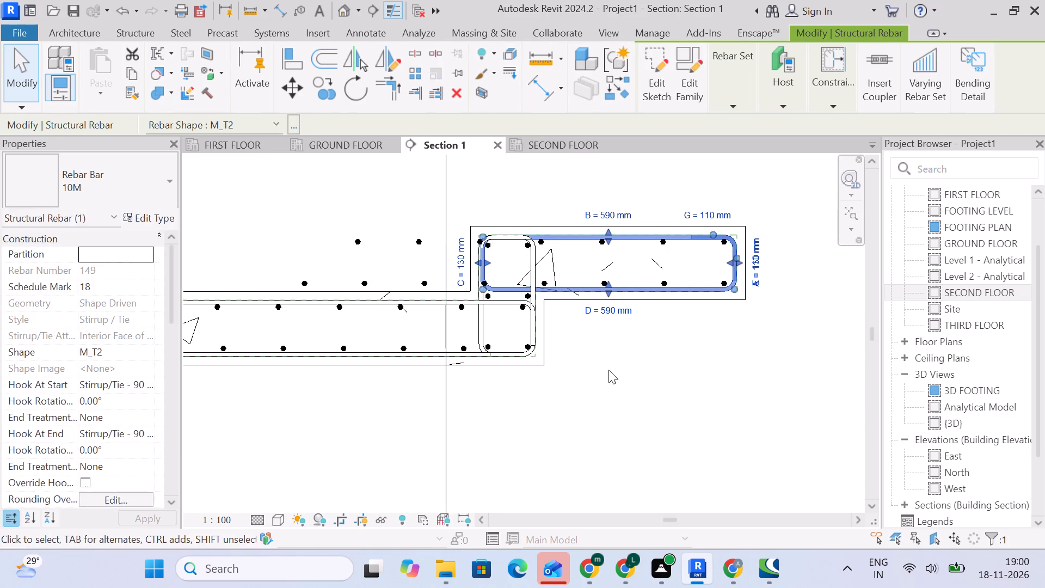
pyautogui.click(611, 369)
# Shorten the top step's upper and lower 13M bar sets so no bars project beyond the riser end of the step.
pyautogui.click(418, 244)
pyautogui.moveTo(352, 241); pyautogui.dragTo(453, 243)
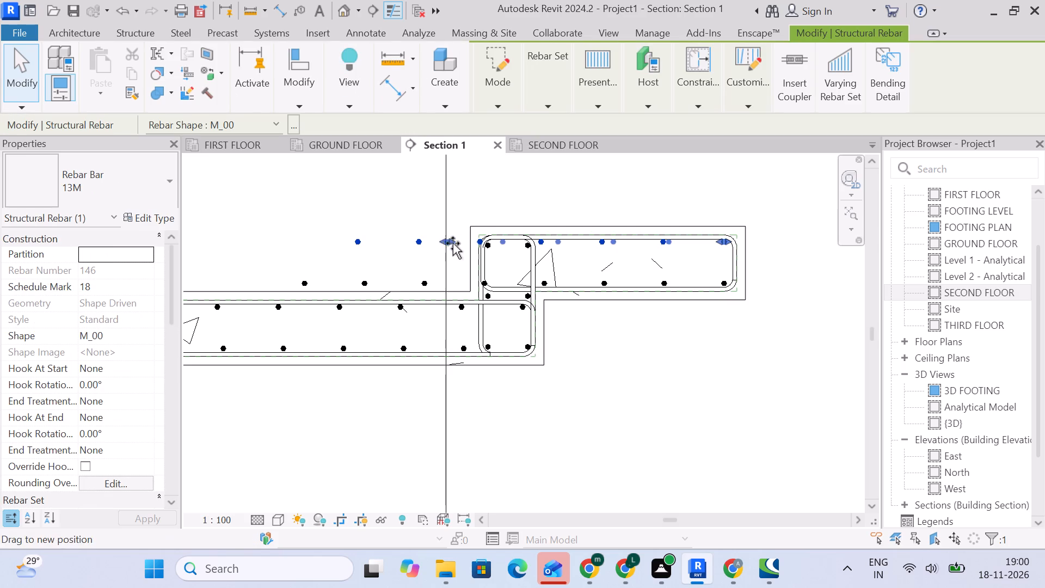
pyautogui.moveTo(453, 243); pyautogui.dragTo(544, 252)
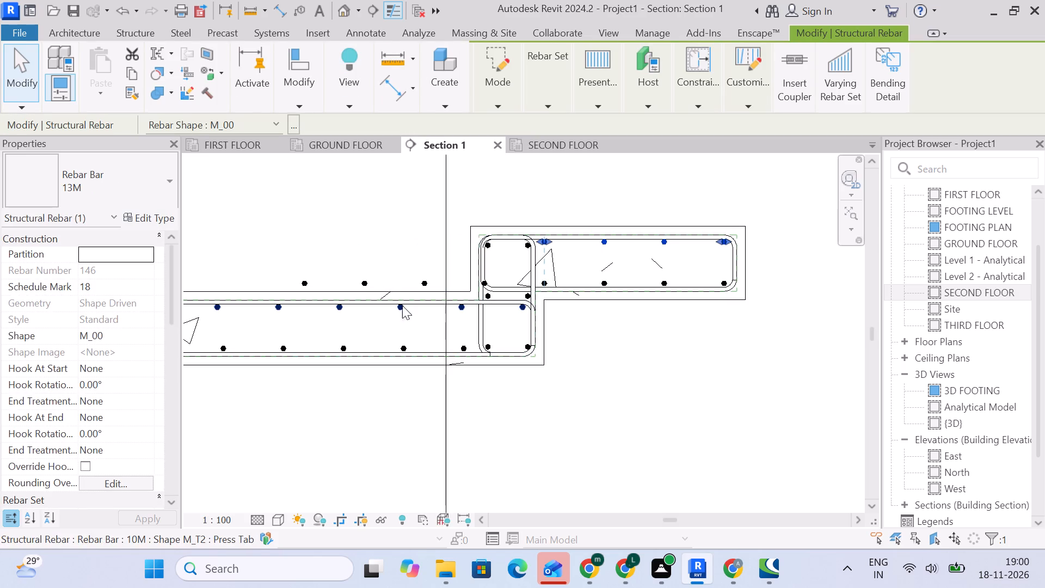
pyautogui.click(308, 280)
pyautogui.moveTo(301, 281); pyautogui.dragTo(475, 283)
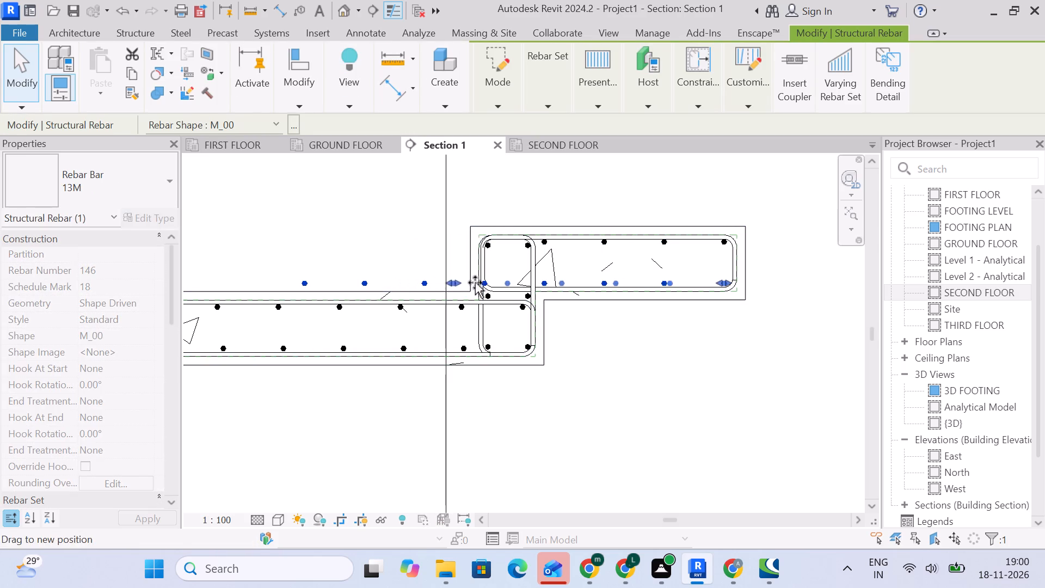
pyautogui.moveTo(475, 283); pyautogui.dragTo(491, 284)
pyautogui.click(641, 372)
# Stretch the wide landing's 10M stirrup to the landing's lower end, meeting the outer face of the riser stirrup.
pyautogui.scroll(-5, 639, 366)
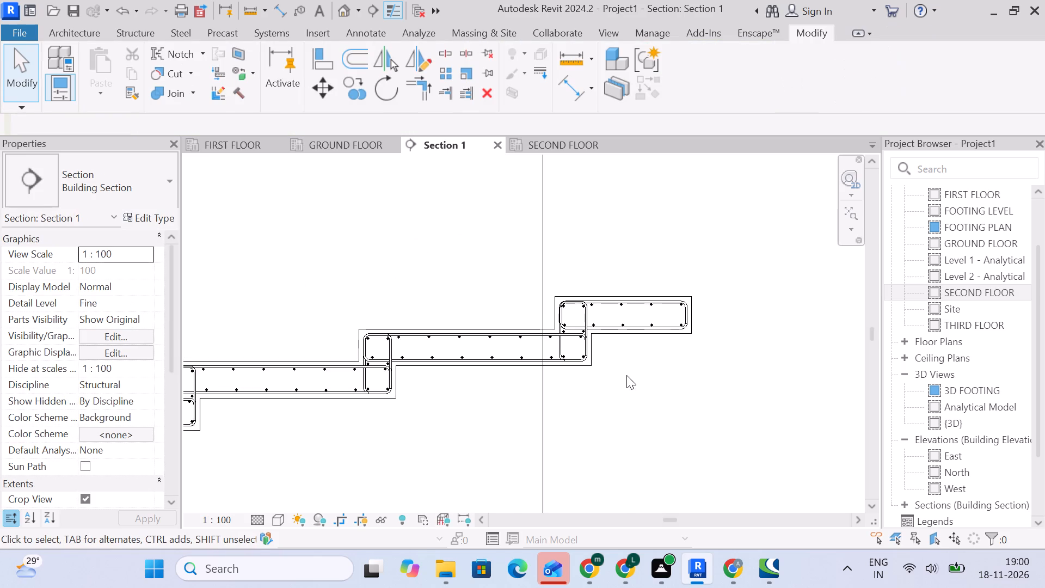
pyautogui.moveTo(622, 379); pyautogui.dragTo(678, 290, button='middle')
pyautogui.scroll(-7, 546, 264)
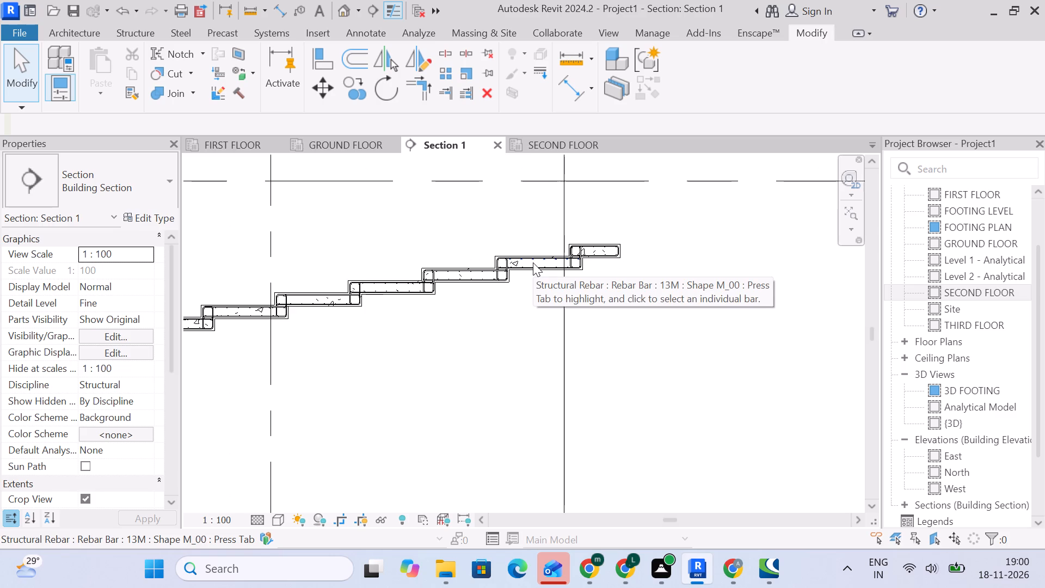
pyautogui.scroll(-5, 497, 283)
pyautogui.scroll(-3, 410, 283)
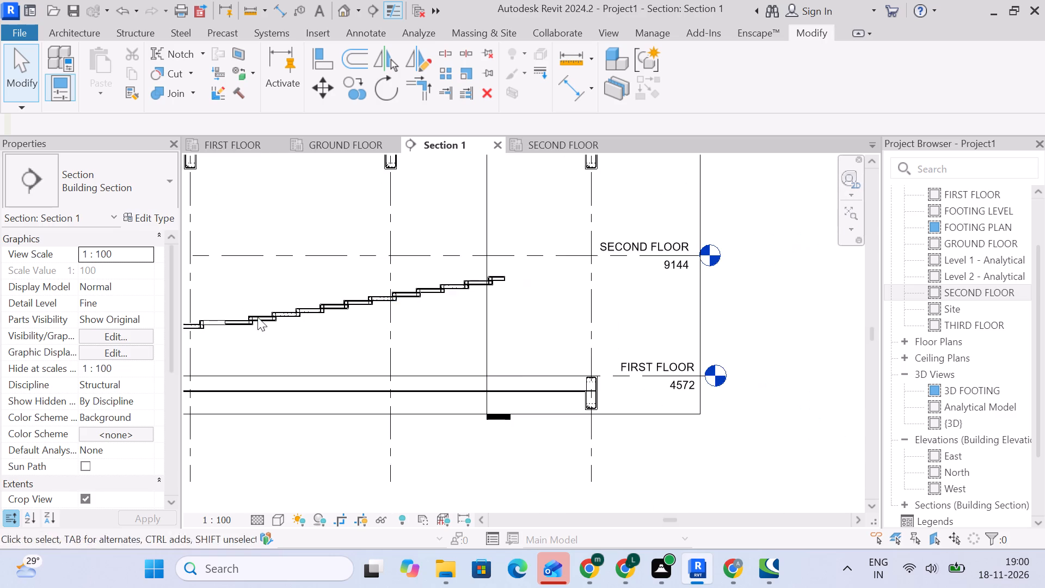
pyautogui.moveTo(240, 321); pyautogui.dragTo(517, 252, button='middle')
pyautogui.scroll(17, 466, 250)
pyautogui.moveTo(649, 258); pyautogui.dragTo(531, 278, button='middle')
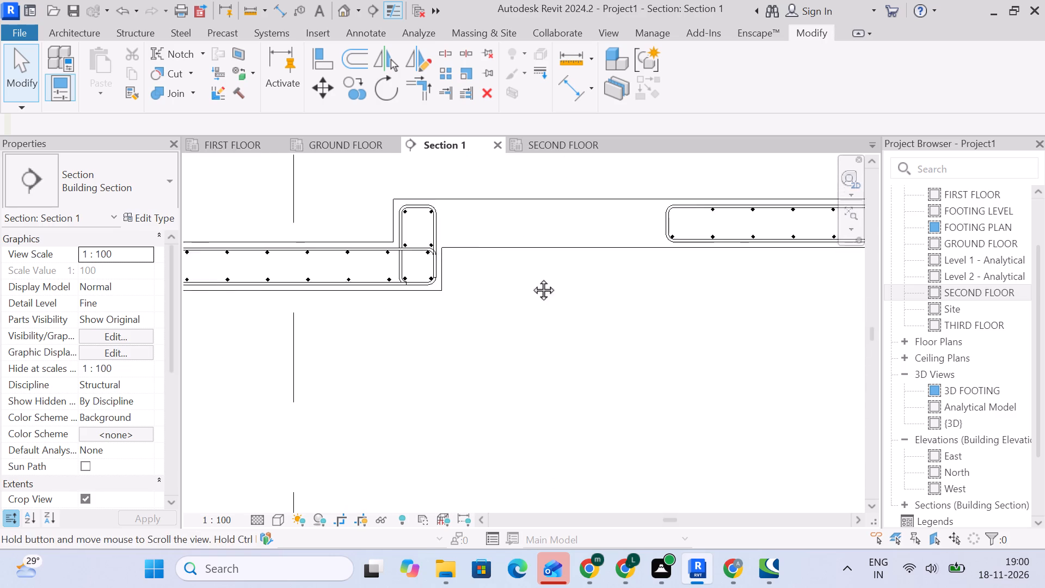
pyautogui.moveTo(531, 278); pyautogui.dragTo(474, 285, button='middle')
pyautogui.scroll(4, 539, 260)
pyautogui.click(547, 240)
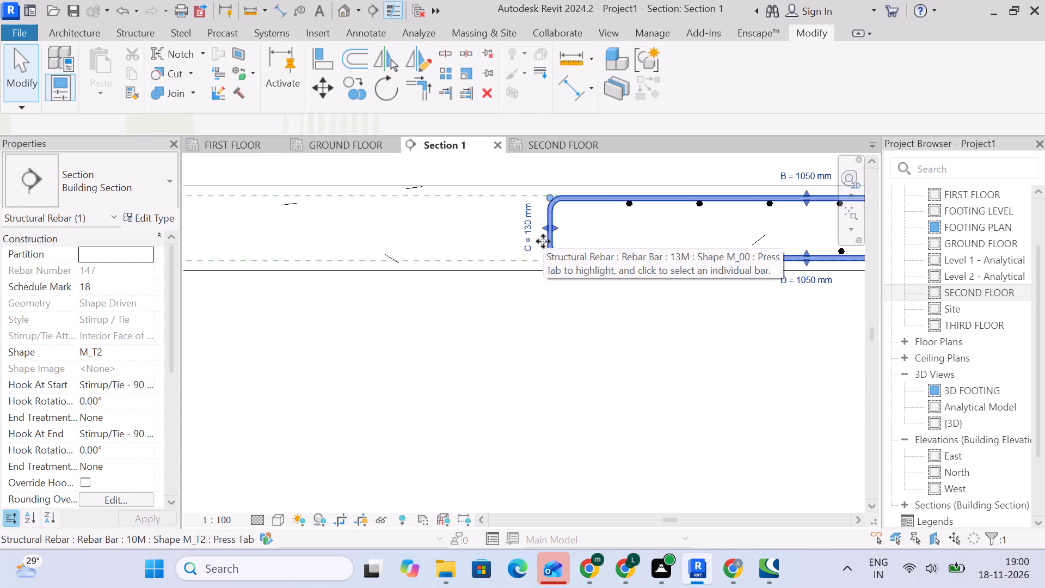
pyautogui.scroll(-4, 542, 241)
pyautogui.moveTo(539, 243); pyautogui.dragTo(635, 262, button='middle')
pyautogui.moveTo(643, 252); pyautogui.dragTo(383, 258)
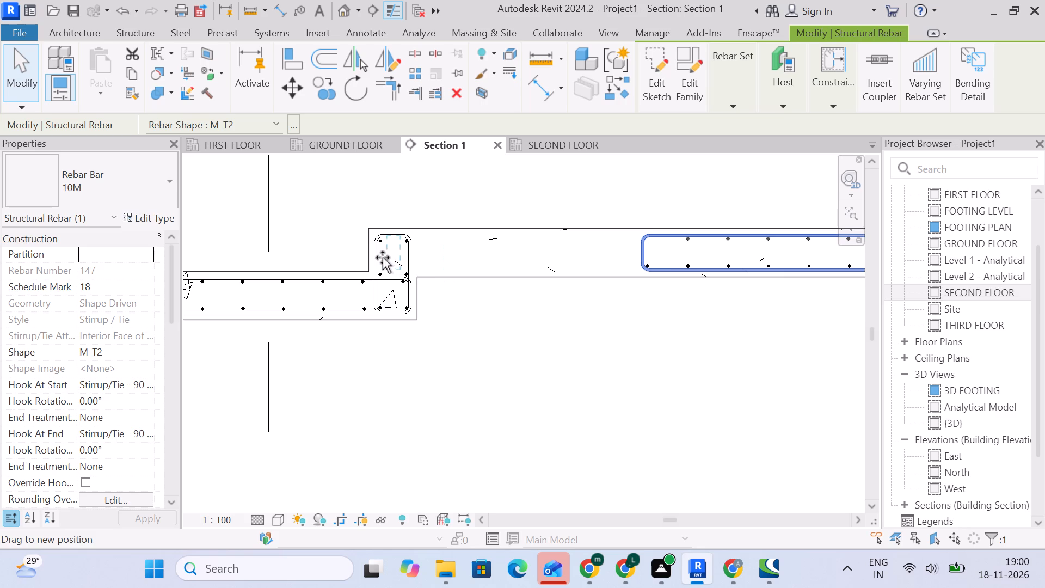
pyautogui.moveTo(383, 258); pyautogui.dragTo(376, 258)
pyautogui.moveTo(518, 321); pyautogui.dragTo(534, 330)
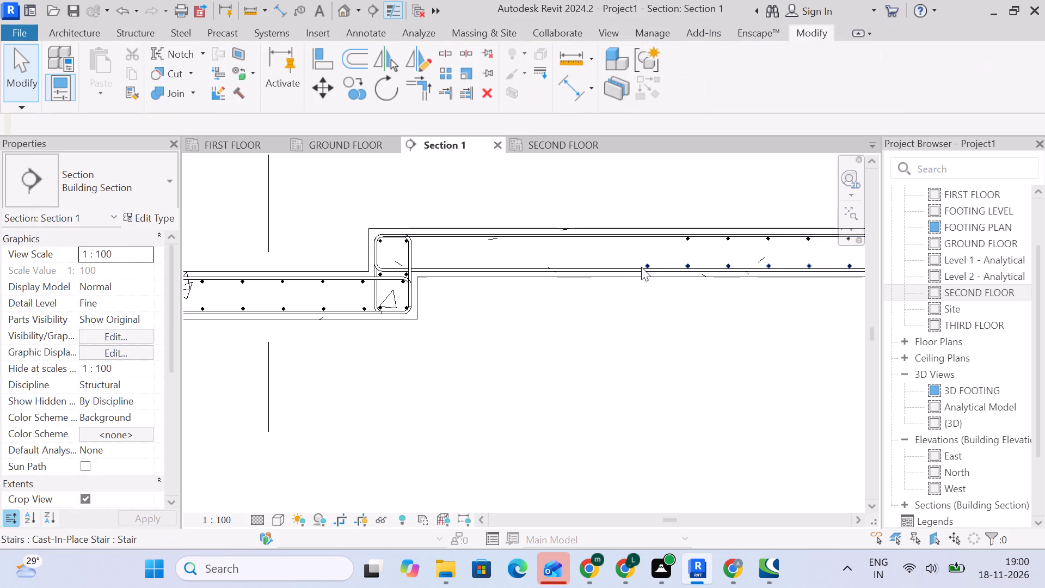
# Extend the wide landing's lower and upper 13M bar sets across the lengthened stirrup to the riser stirrup.
pyautogui.click(642, 264)
pyautogui.moveTo(638, 264); pyautogui.dragTo(431, 285)
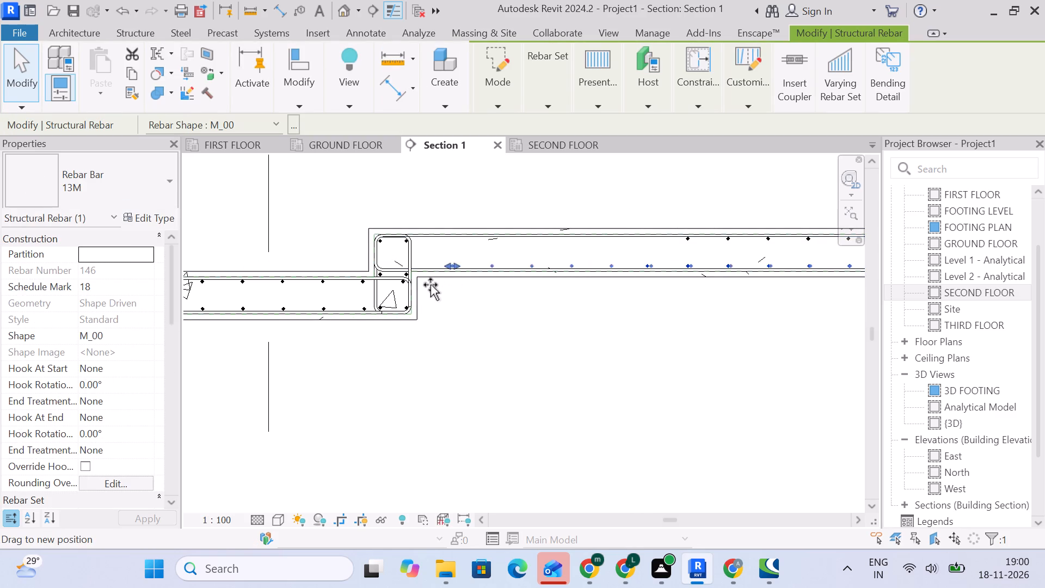
pyautogui.moveTo(431, 285); pyautogui.dragTo(378, 285)
pyautogui.click(594, 321)
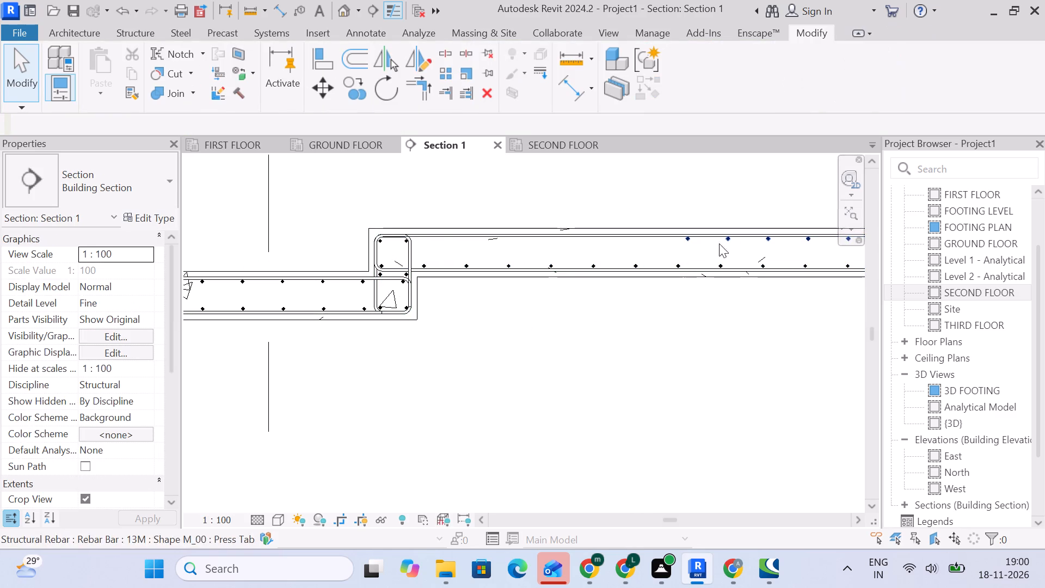
pyautogui.click(690, 242)
pyautogui.moveTo(683, 239); pyautogui.dragTo(506, 249)
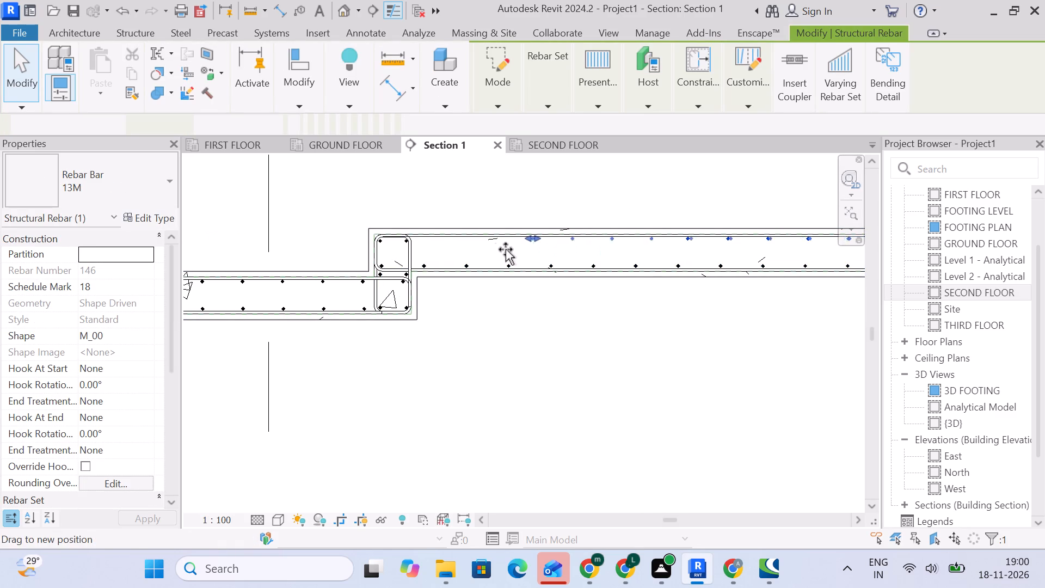
pyautogui.moveTo(506, 249); pyautogui.dragTo(428, 253)
pyautogui.scroll(6, 421, 243)
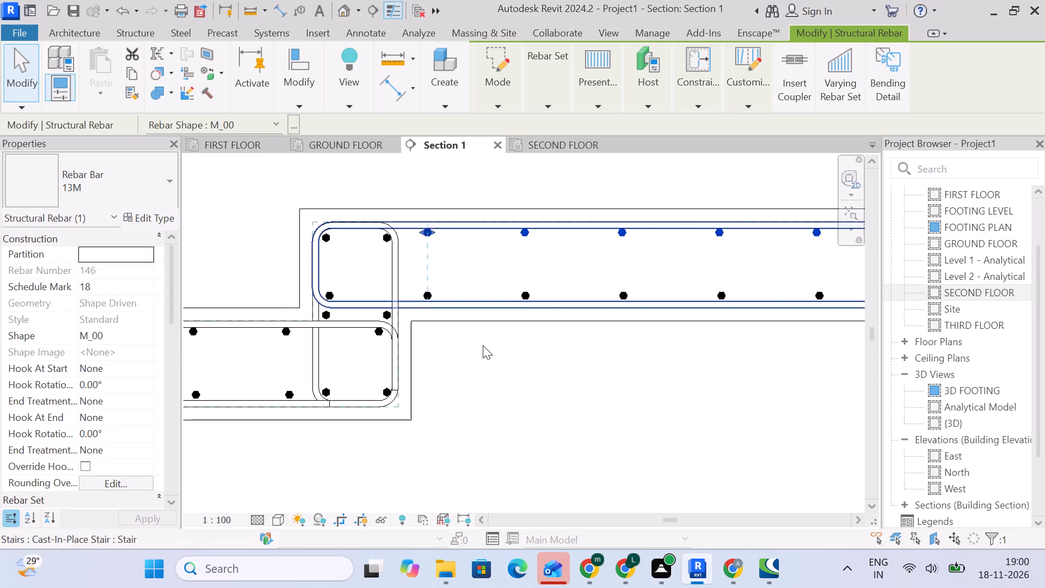
pyautogui.click(502, 387)
# Inspect the rebar along the whole stair flight, from the lowest step through the landing to the top step.
pyautogui.scroll(-6, 505, 371)
pyautogui.moveTo(505, 367); pyautogui.dragTo(488, 258, button='middle')
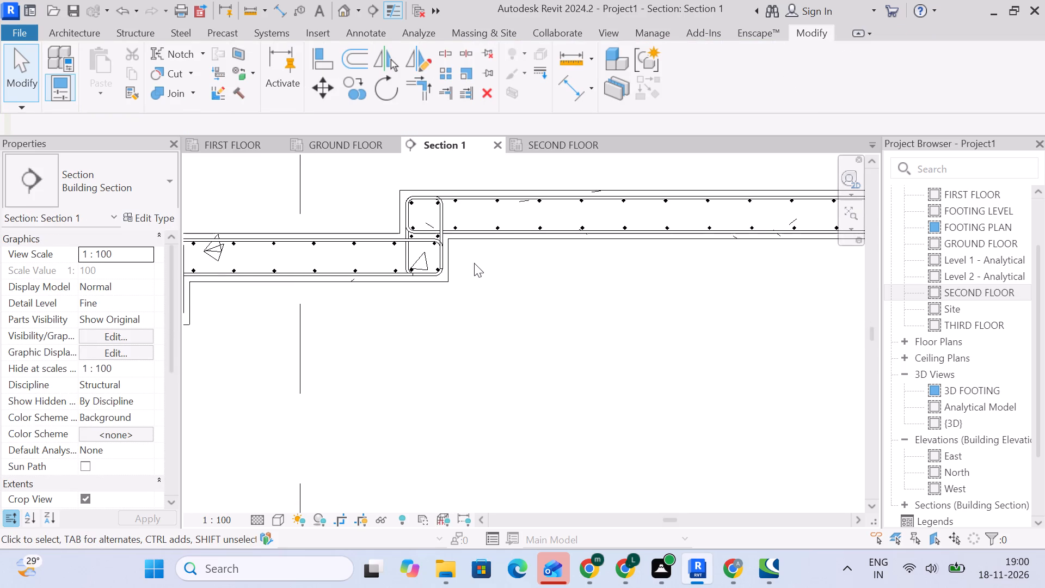
pyautogui.scroll(-16, 480, 266)
pyautogui.moveTo(498, 282); pyautogui.dragTo(611, 246, button='middle')
pyautogui.scroll(5, 380, 242)
pyautogui.scroll(11, 326, 303)
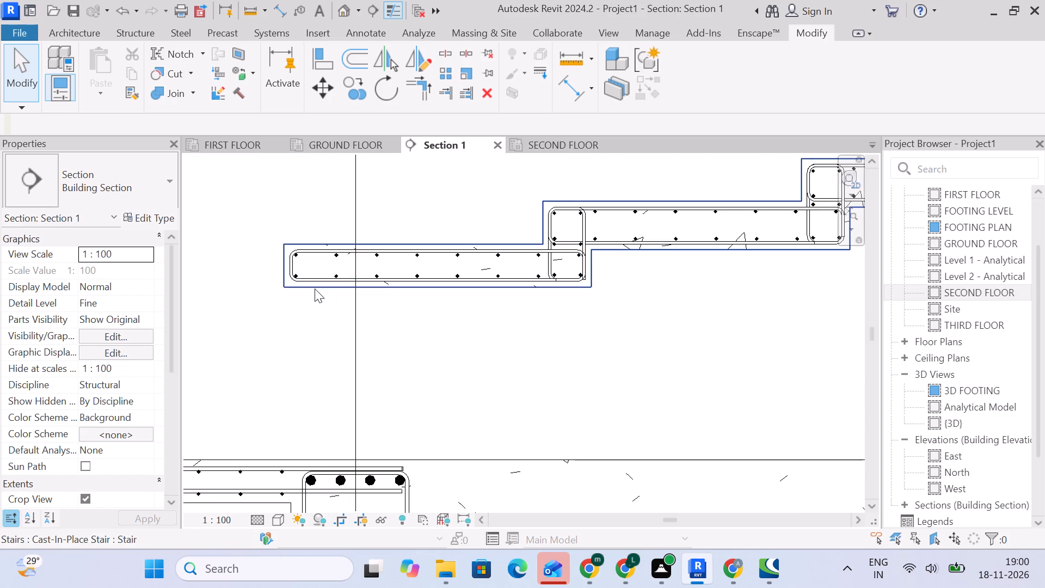
pyautogui.scroll(-5, 321, 290)
pyautogui.scroll(-11, 388, 291)
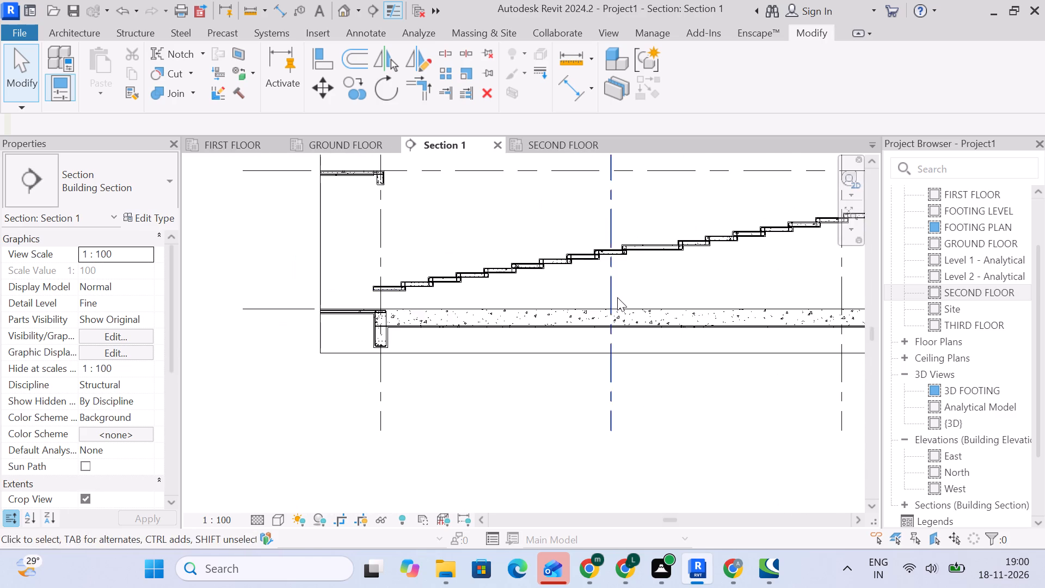
pyautogui.moveTo(617, 297); pyautogui.dragTo(432, 299, button='middle')
pyautogui.moveTo(736, 252); pyautogui.dragTo(683, 265, button='middle')
pyautogui.scroll(4, 687, 238)
pyautogui.scroll(6, 736, 196)
pyautogui.scroll(2, 795, 195)
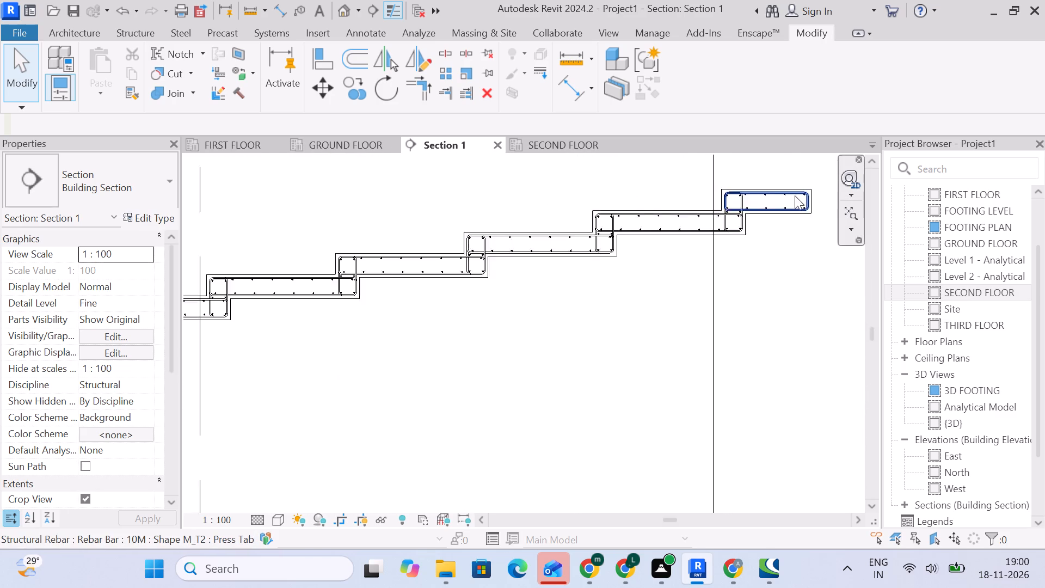
pyautogui.scroll(6, 795, 195)
pyautogui.moveTo(792, 209); pyautogui.dragTo(610, 247, button='middle')
pyautogui.scroll(1, 786, 212)
pyautogui.scroll(-7, 609, 247)
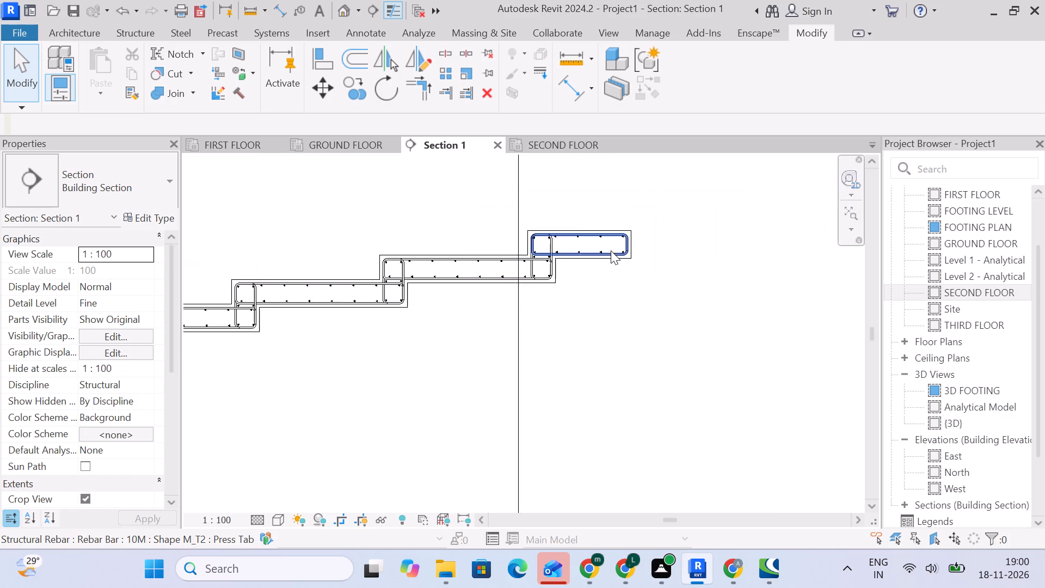
pyautogui.scroll(-17, 611, 250)
pyautogui.moveTo(552, 262); pyautogui.dragTo(620, 262, button='middle')
pyautogui.middleClick(564, 262)
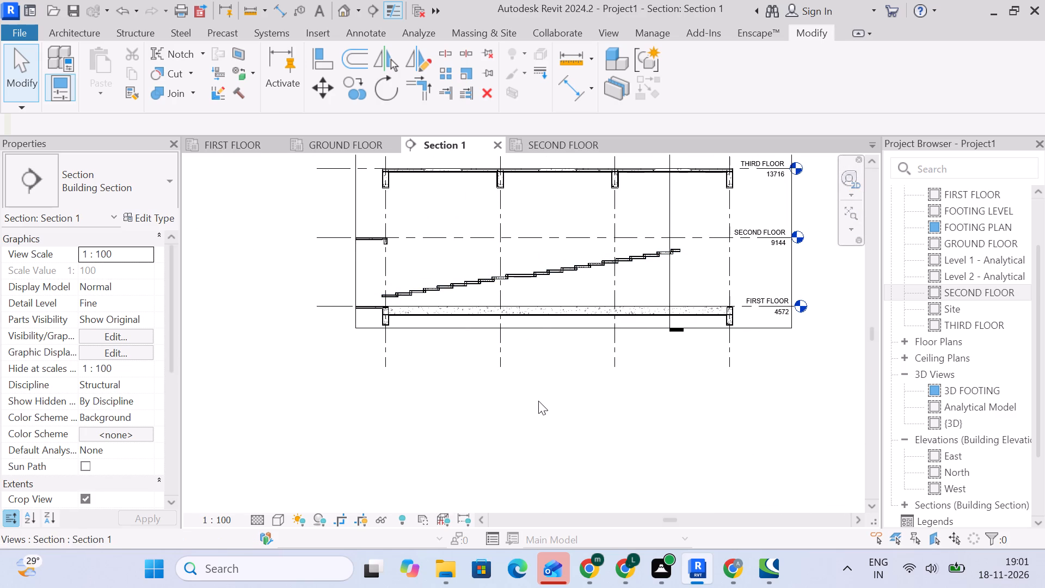
# Save the project.
pyautogui.click(546, 392)
pyautogui.hotkey('ctrl', 's')
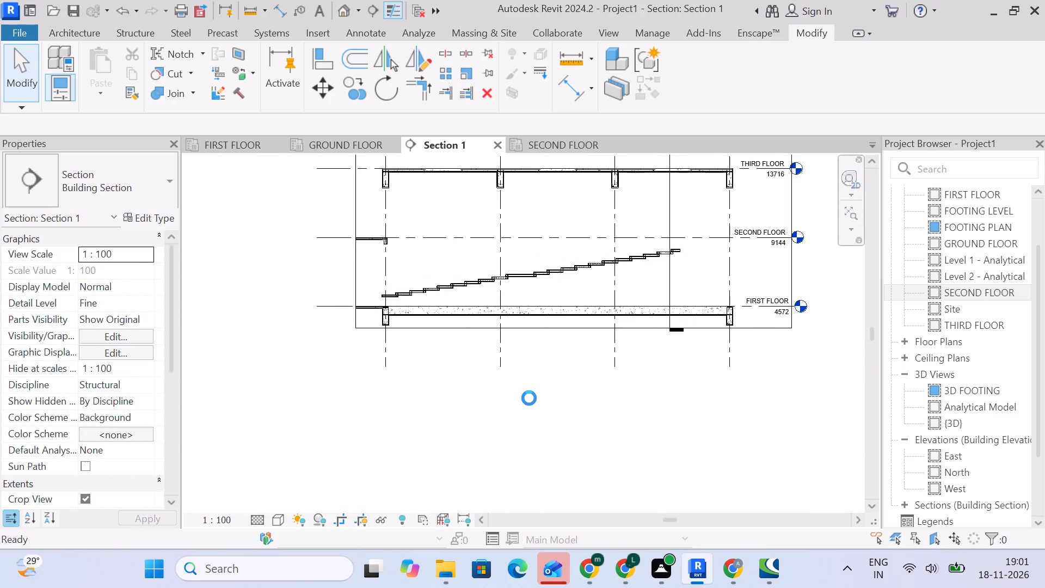
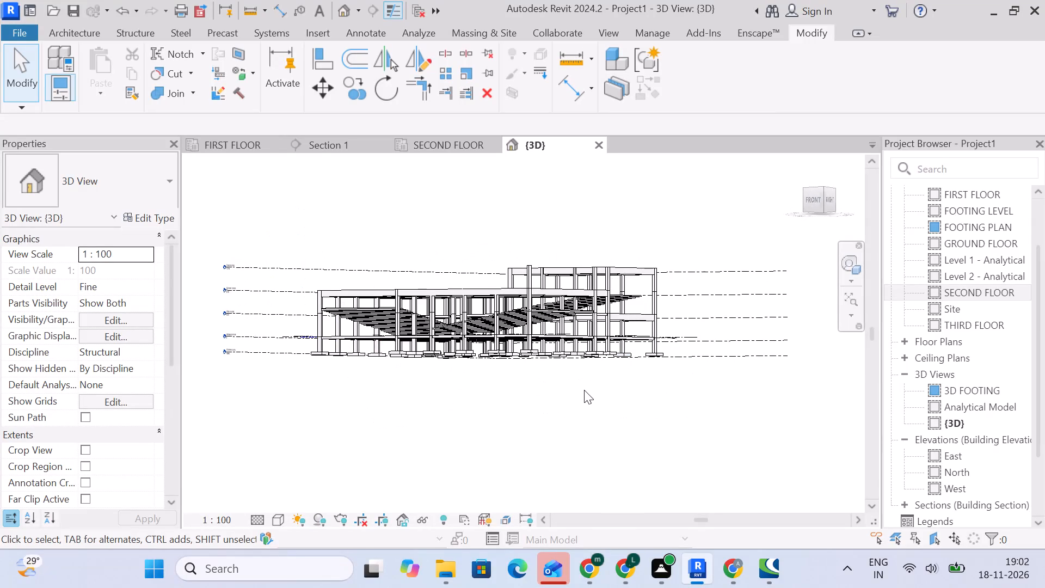
# Reset the temporary hide/isolate in the SECOND FLOOR structural plan.
pyautogui.click(431, 147)
pyautogui.click(356, 145)
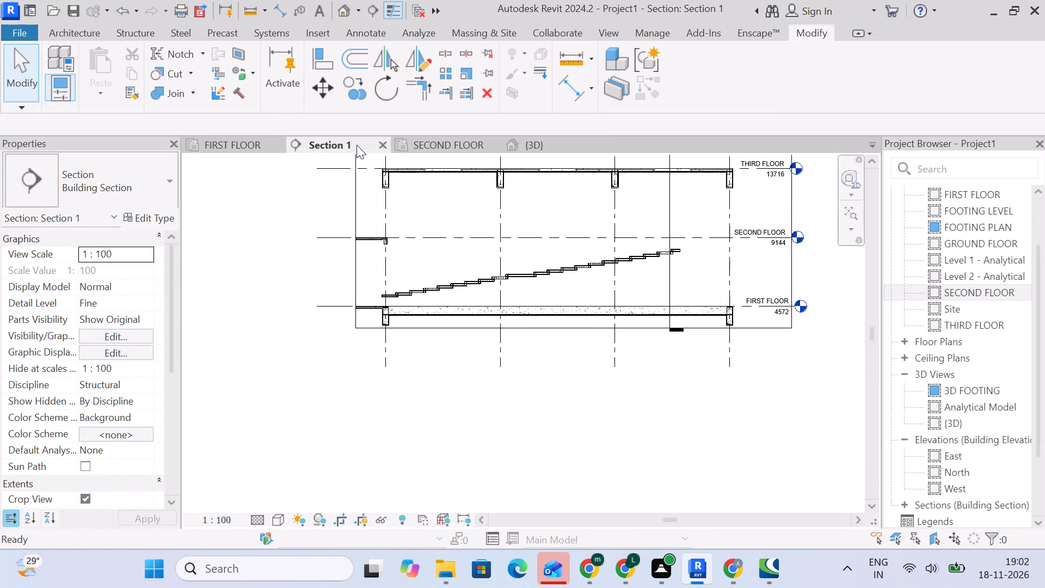
pyautogui.click(414, 148)
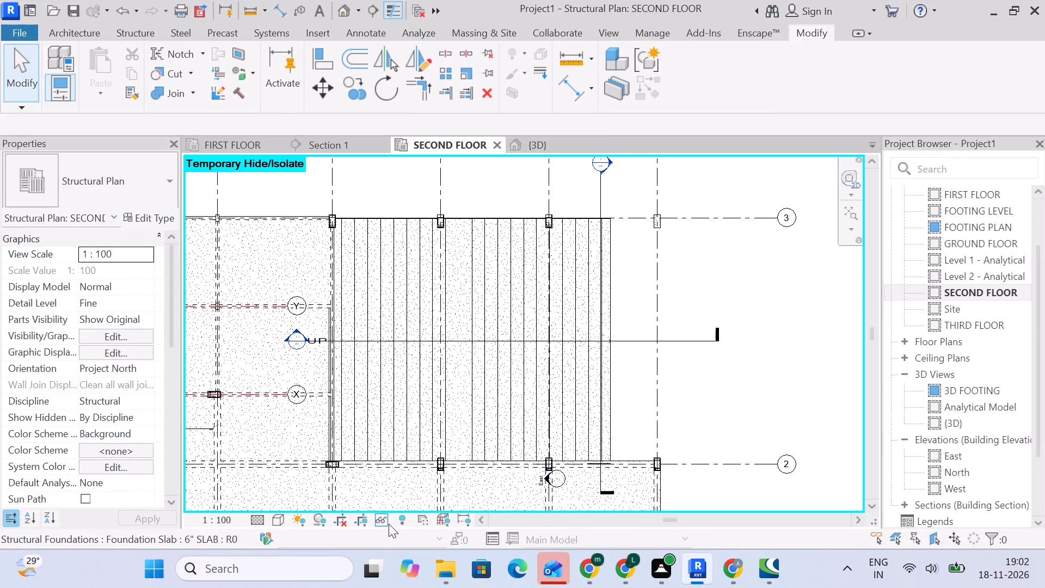
pyautogui.click(379, 523)
pyautogui.click(407, 498)
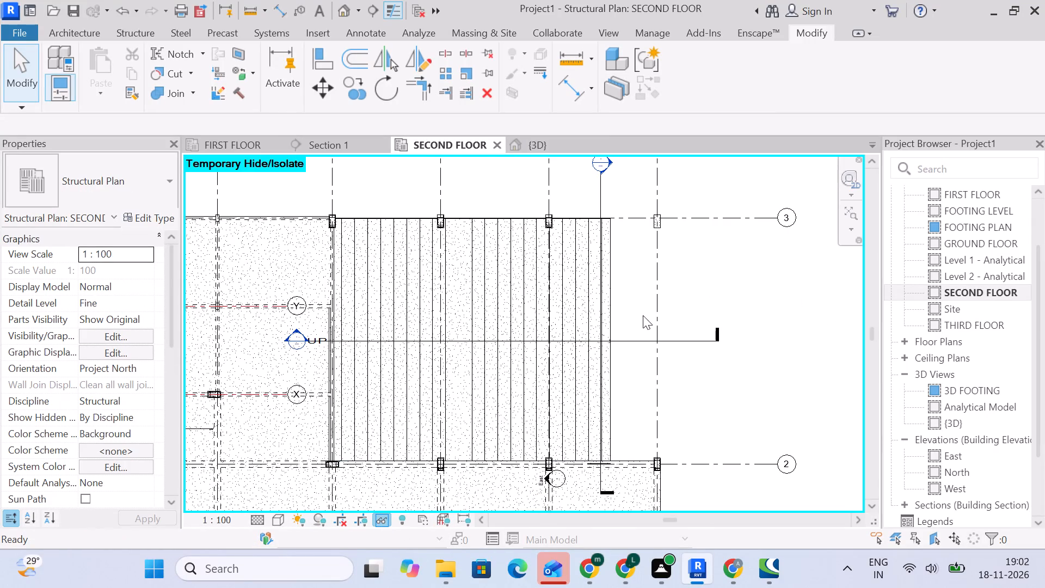
# Filter the elements around the stair between grids C–F and 2–3 to Structural Rebar and show them unobscured in SECOND FLOOR, Analytical Model and {3D}.
pyautogui.scroll(-5, 716, 289)
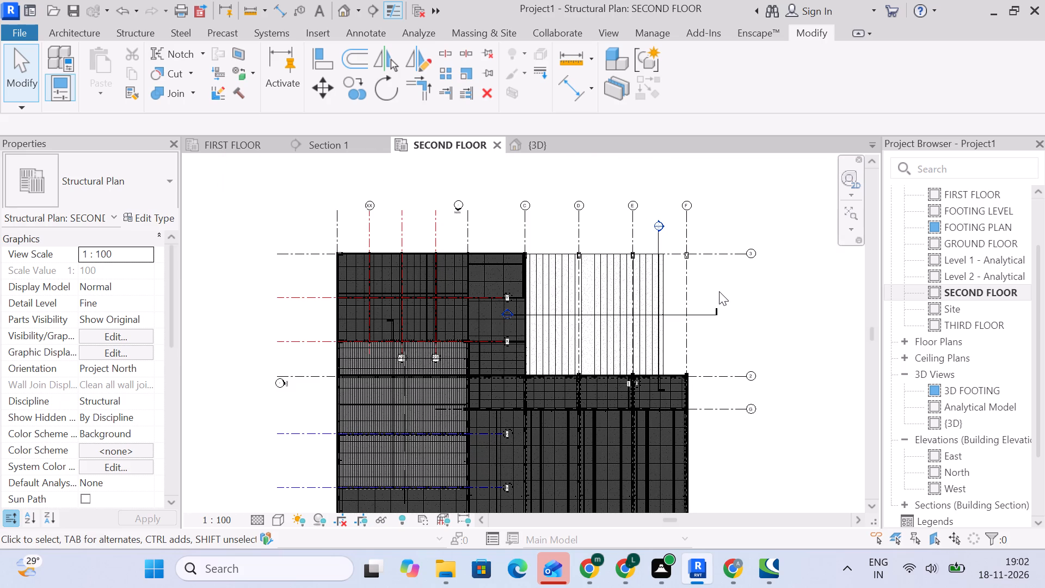
pyautogui.keyDown('shift'); pyautogui.moveTo(757, 353); pyautogui.dragTo(750, 346, button='middle'); pyautogui.keyUp('shift')
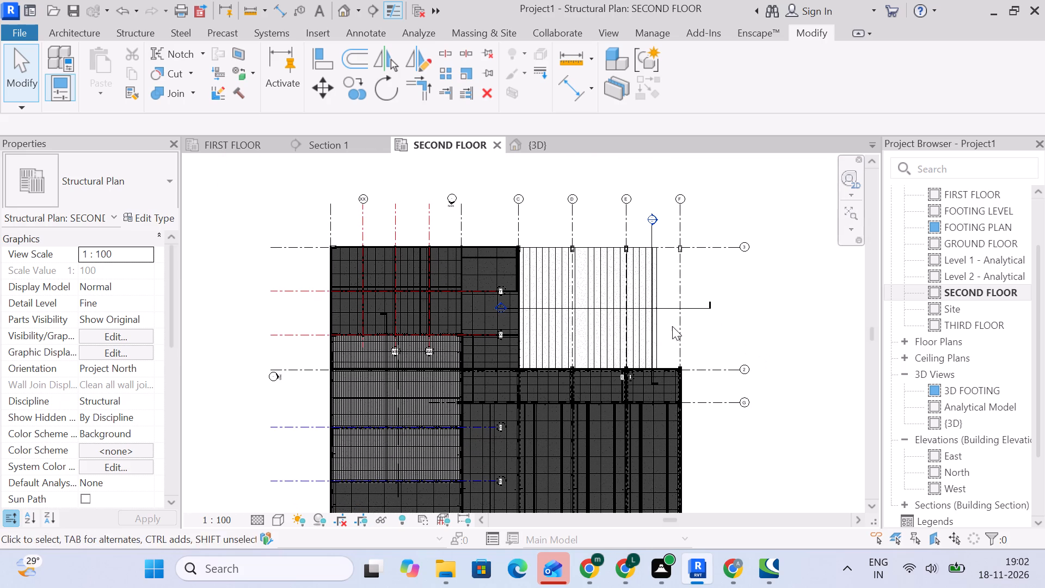
pyautogui.scroll(-4, 476, 252)
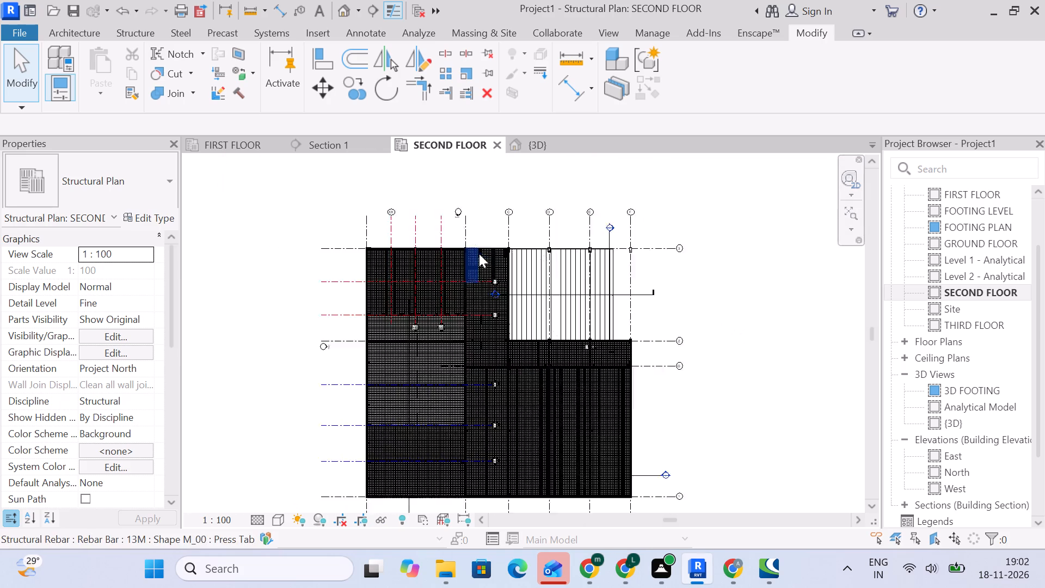
pyautogui.moveTo(474, 187); pyautogui.dragTo(613, 334)
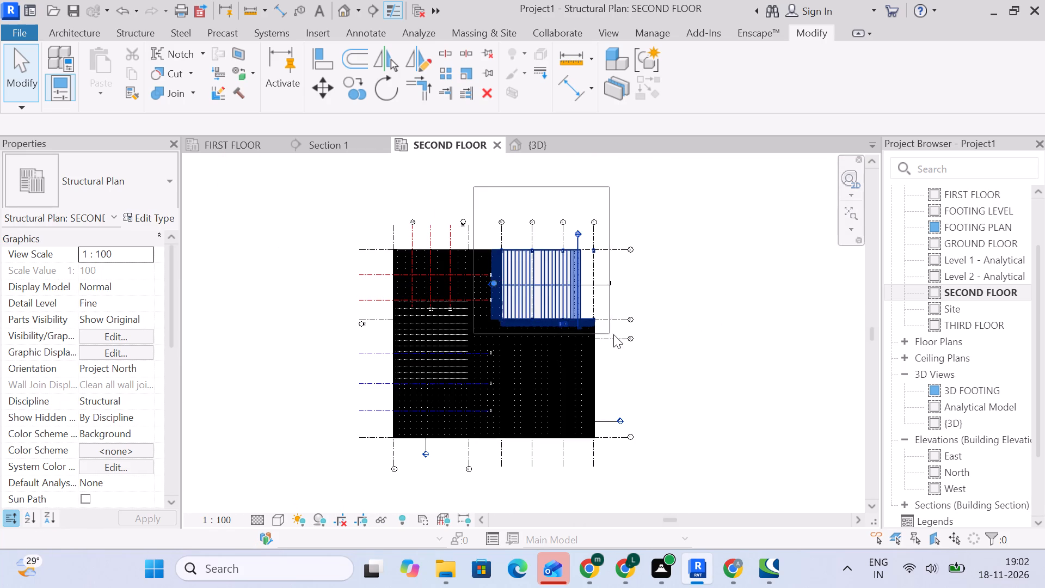
pyautogui.moveTo(613, 334); pyautogui.dragTo(625, 336)
pyautogui.click(683, 77)
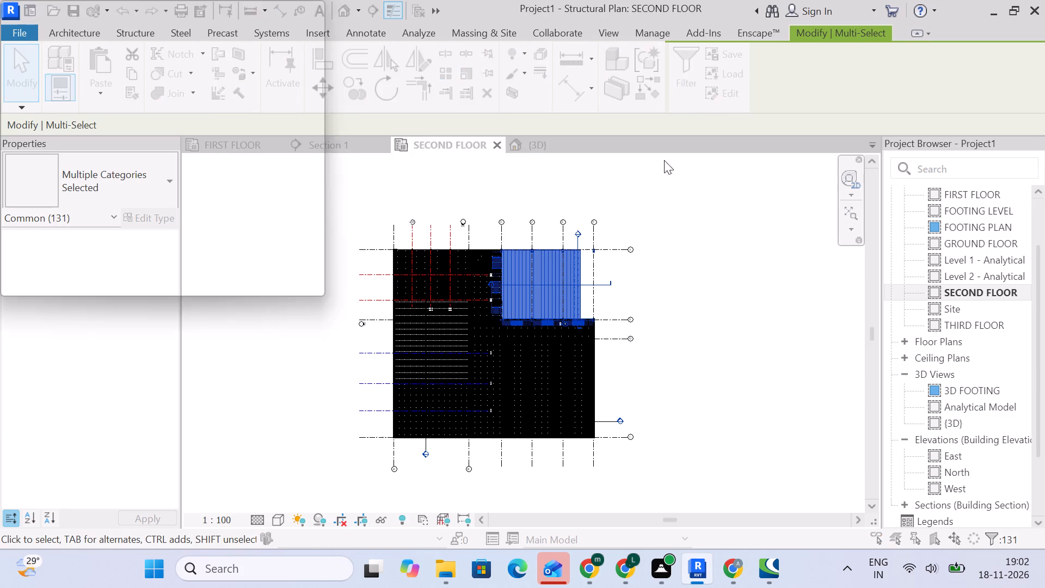
pyautogui.click(605, 197)
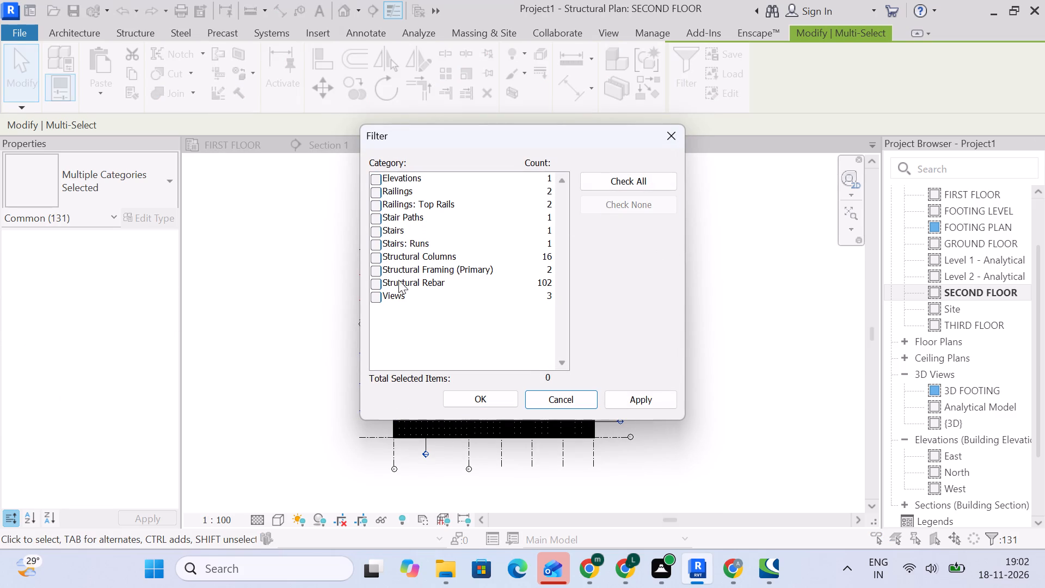
pyautogui.click(377, 285)
pyautogui.click(478, 397)
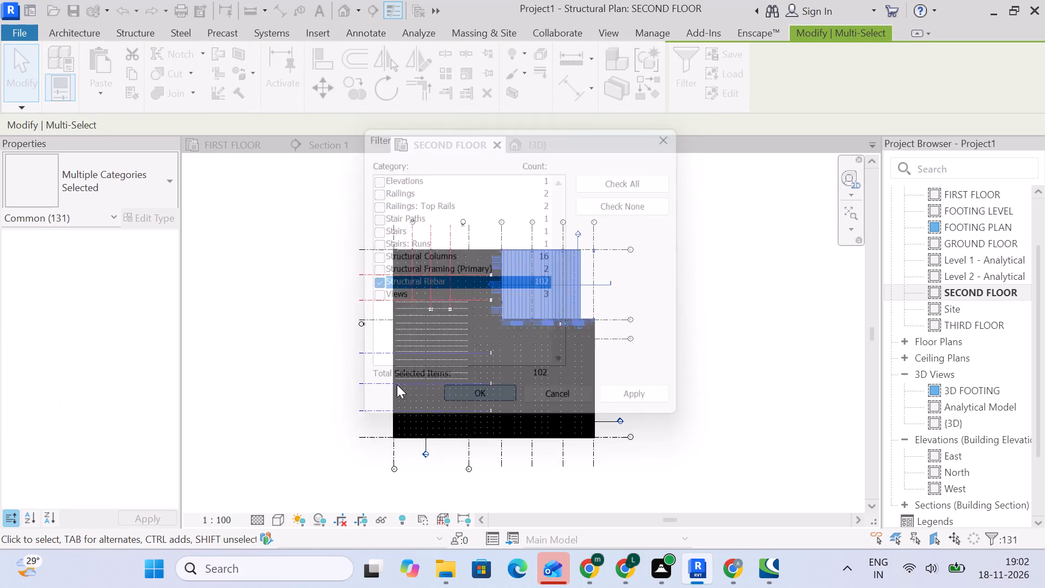
pyautogui.scroll(-6, 121, 316)
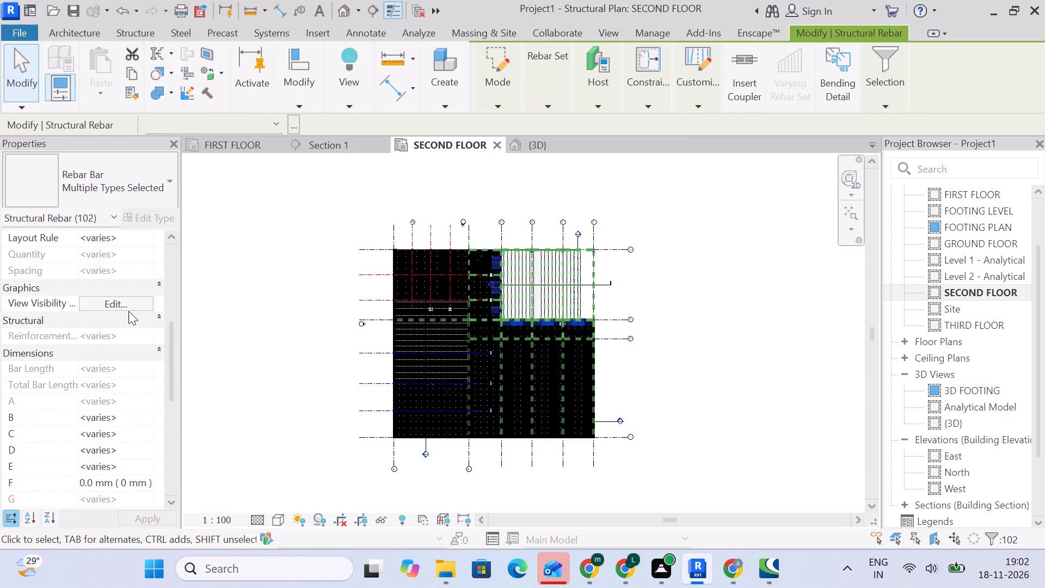
pyautogui.click(128, 308)
pyautogui.click(650, 218)
pyautogui.click(651, 226)
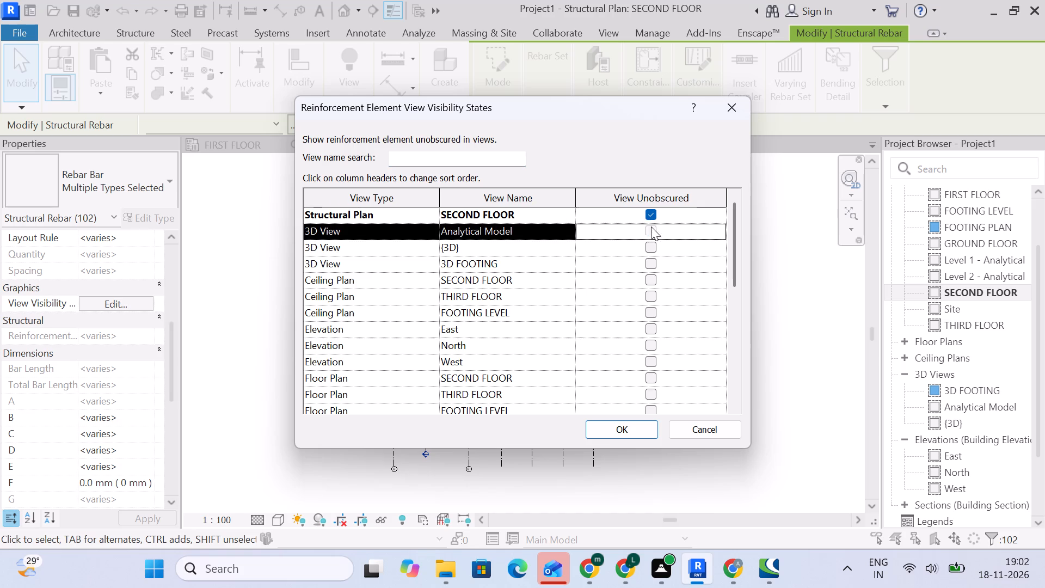
pyautogui.click(651, 242)
pyautogui.click(623, 430)
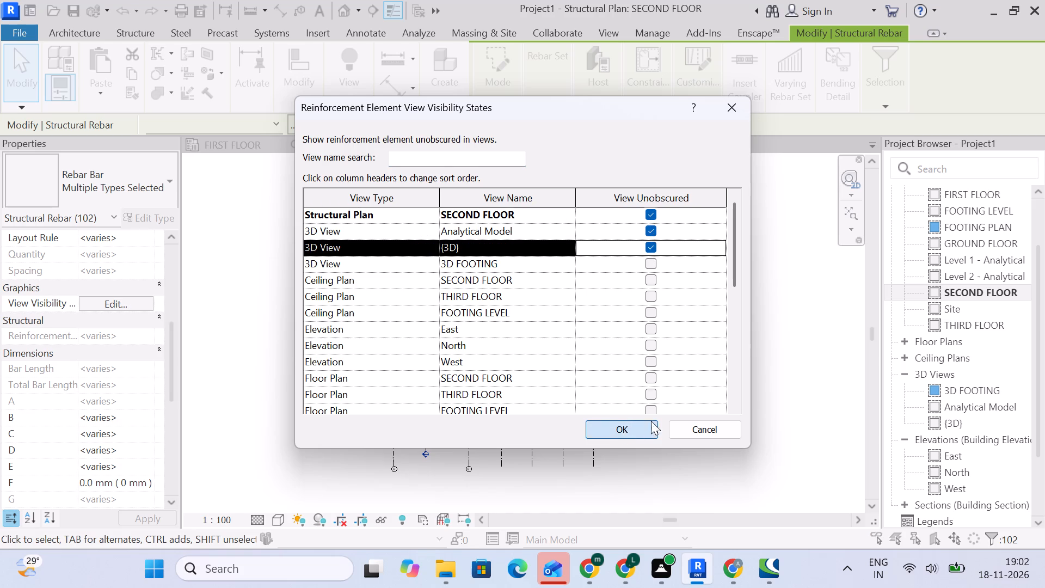
pyautogui.click(733, 311)
pyautogui.scroll(6, 596, 289)
pyautogui.scroll(4, 521, 270)
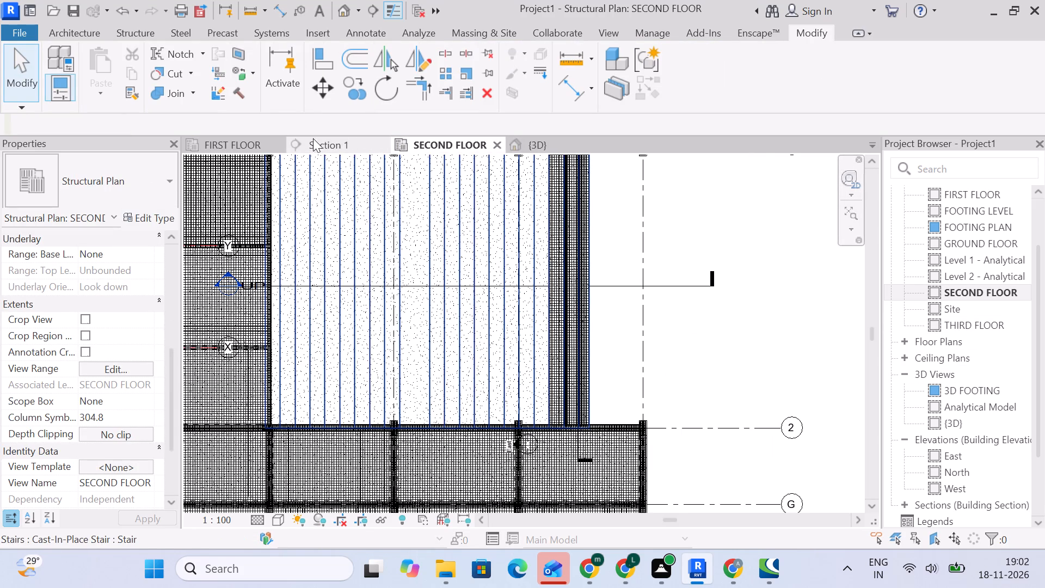
# Check the THIRD FLOOR structural plan and close it.
pyautogui.doubleClick(982, 328)
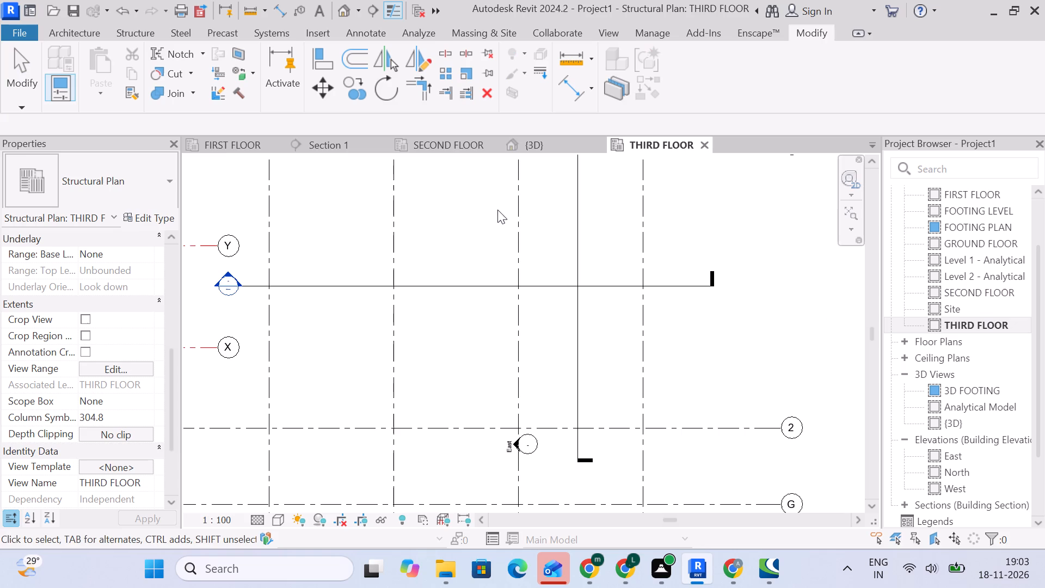
pyautogui.scroll(-4, 570, 296)
pyautogui.scroll(-5, 506, 327)
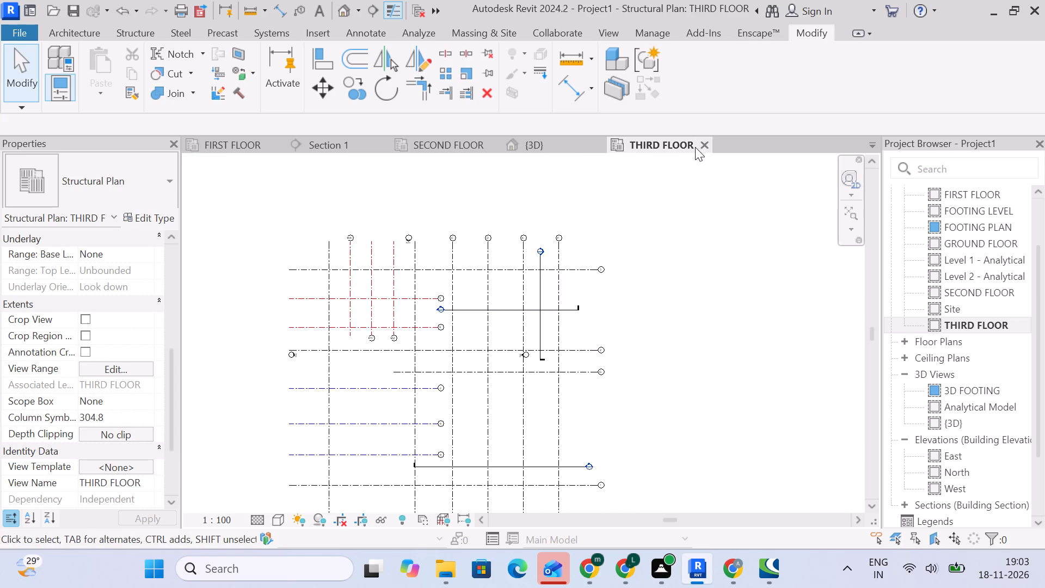
pyautogui.click(706, 143)
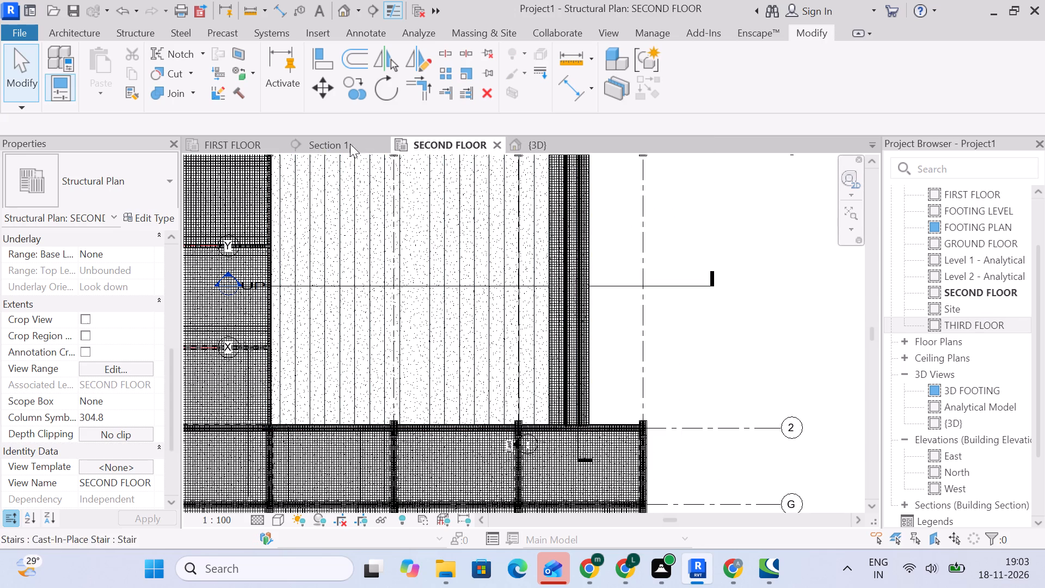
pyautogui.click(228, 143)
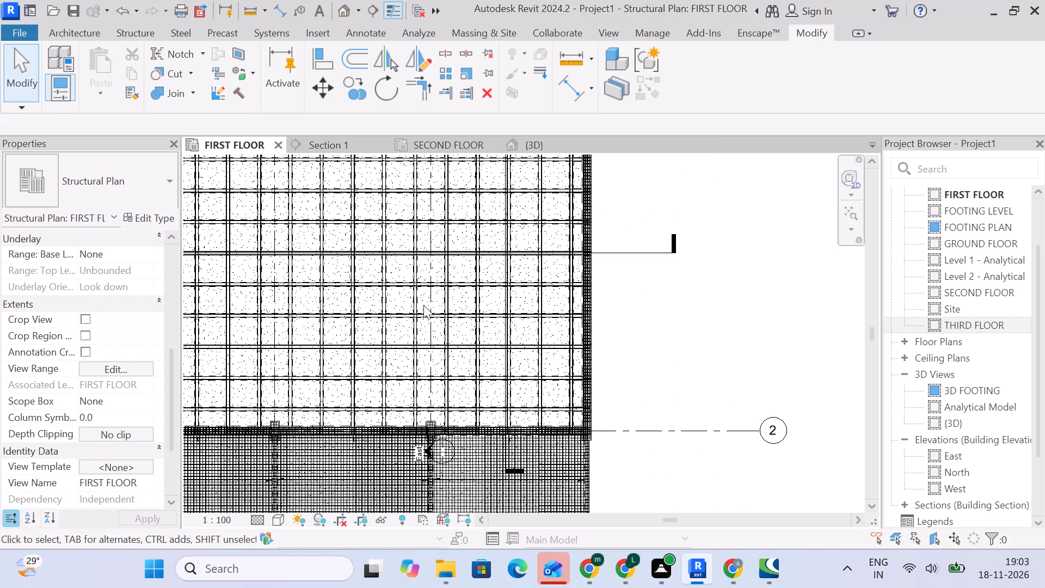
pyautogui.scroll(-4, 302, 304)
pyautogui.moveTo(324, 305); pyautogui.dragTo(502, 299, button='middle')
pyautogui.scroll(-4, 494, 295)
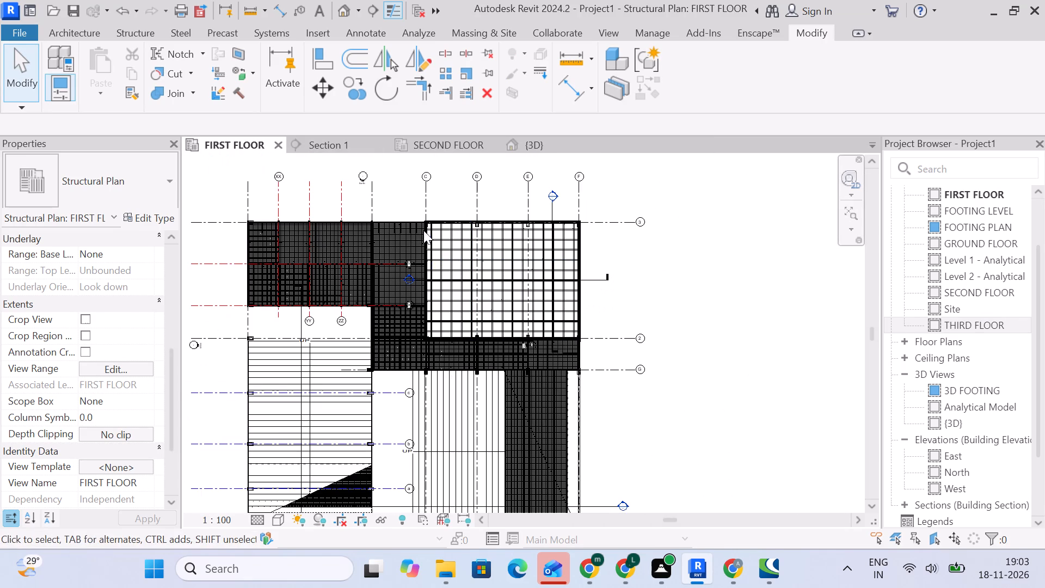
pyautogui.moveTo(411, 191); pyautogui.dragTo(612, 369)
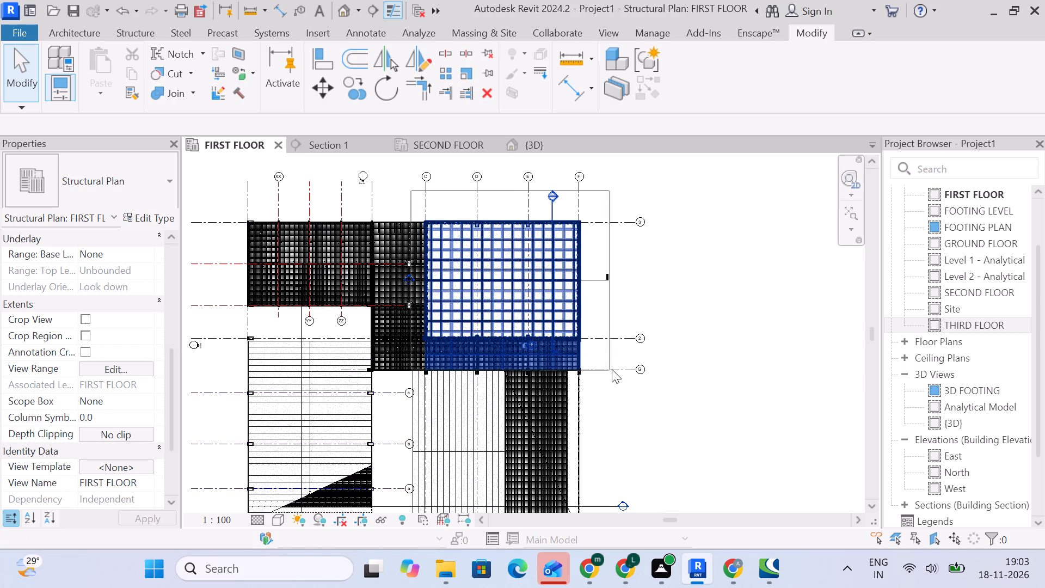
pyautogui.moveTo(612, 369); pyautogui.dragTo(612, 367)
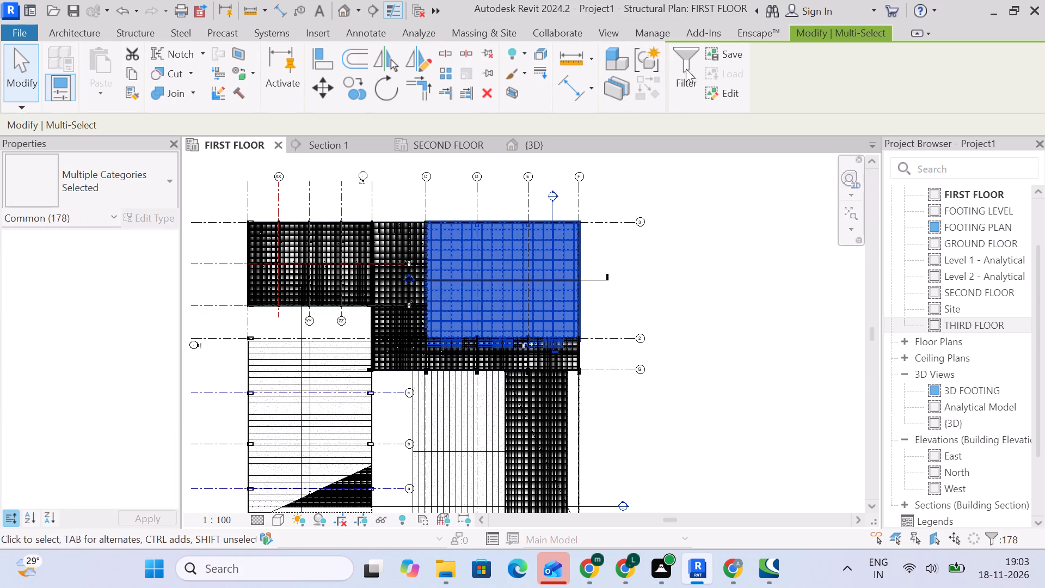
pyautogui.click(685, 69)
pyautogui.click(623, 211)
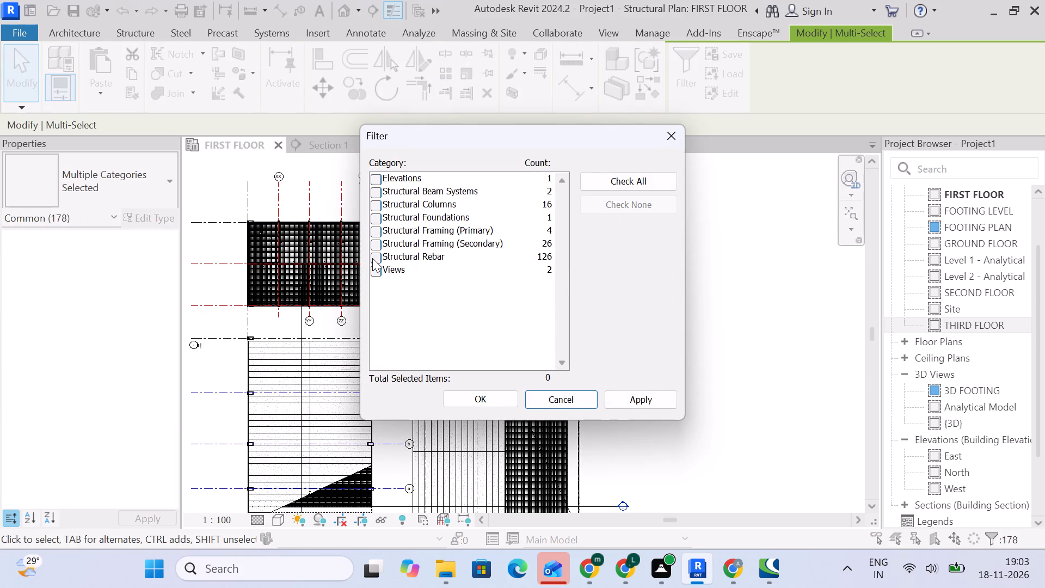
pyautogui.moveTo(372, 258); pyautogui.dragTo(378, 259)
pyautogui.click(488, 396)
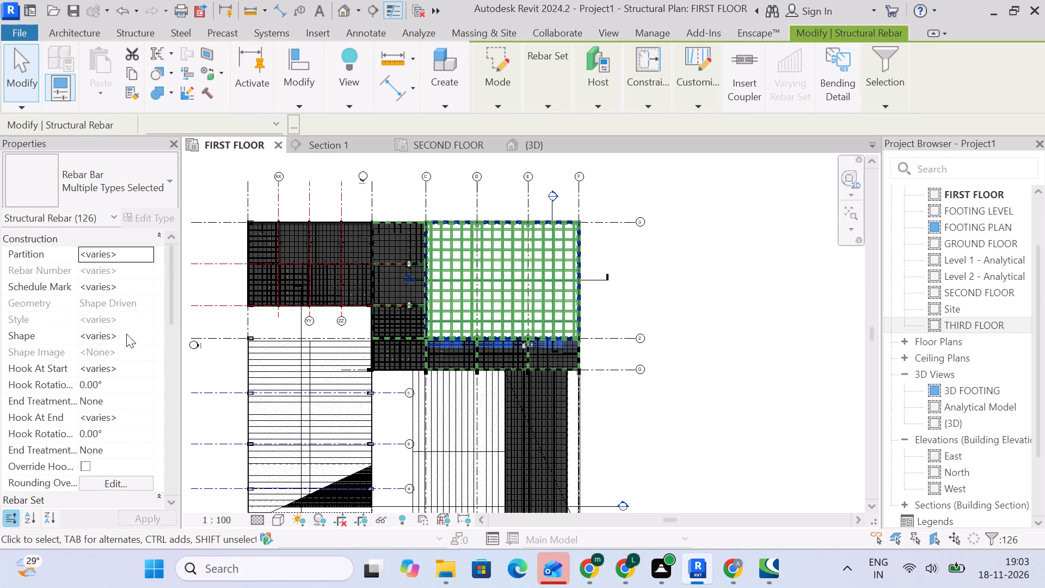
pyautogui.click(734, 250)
# Inspect the foundation slab and its rebar grid between grids C–F and 2–3 in the FIRST FLOOR plan.
pyautogui.scroll(5, 513, 262)
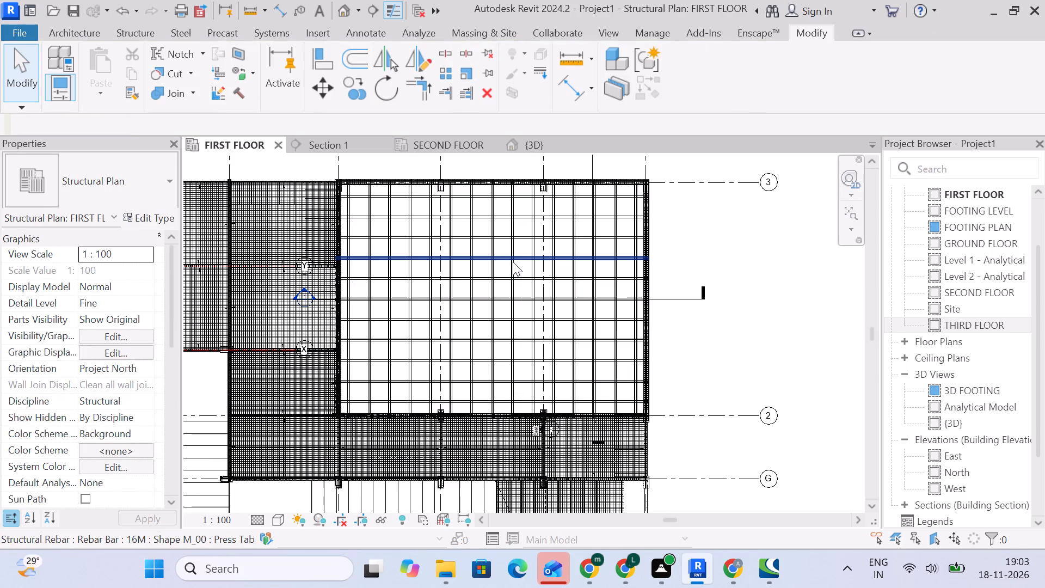
pyautogui.scroll(8, 392, 269)
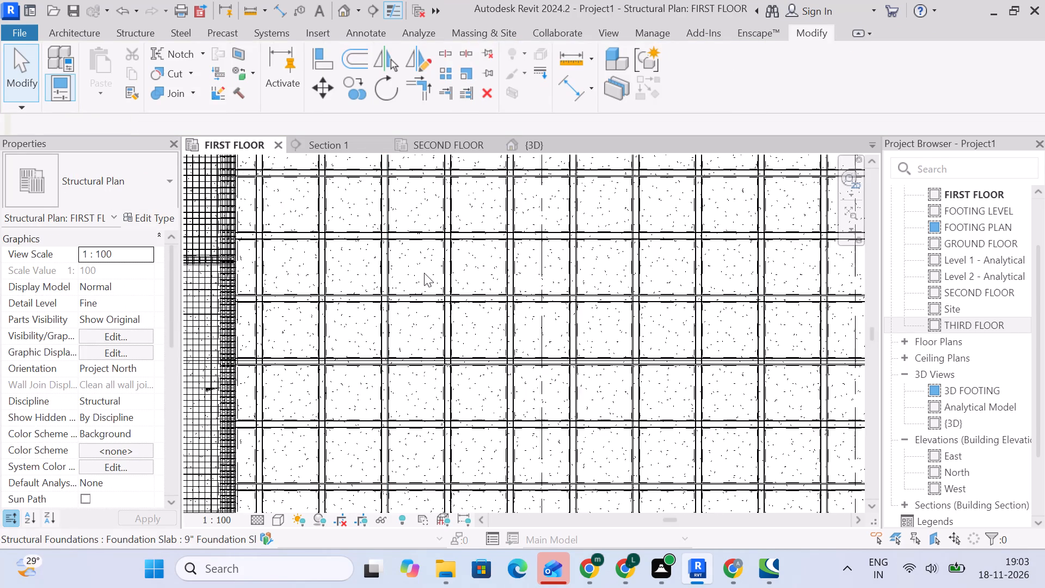
pyautogui.click(422, 271)
pyautogui.scroll(-9, 432, 267)
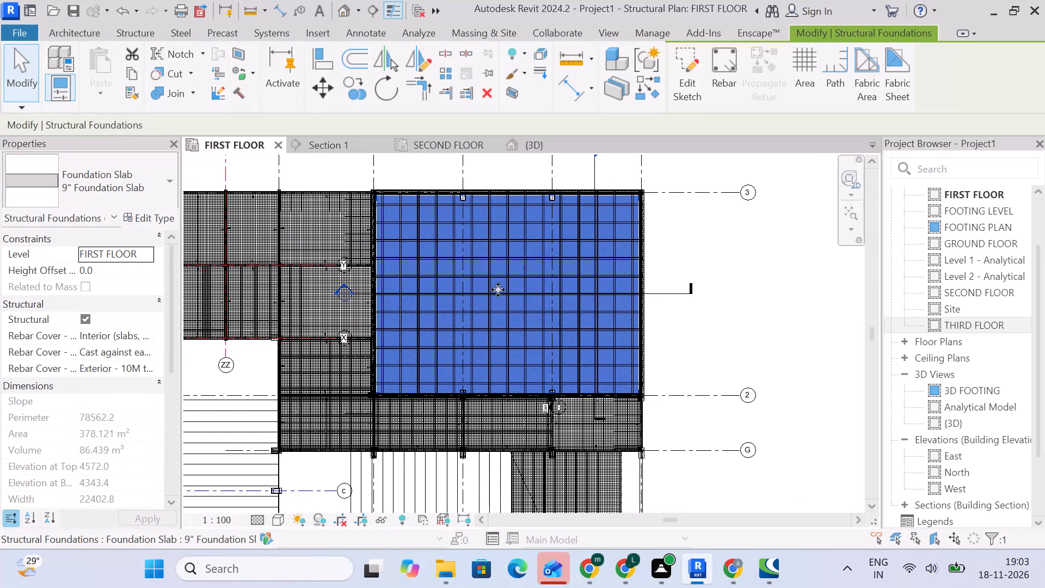
pyautogui.click(754, 244)
pyautogui.scroll(-4, 641, 248)
pyautogui.moveTo(716, 264); pyautogui.dragTo(683, 257, button='middle')
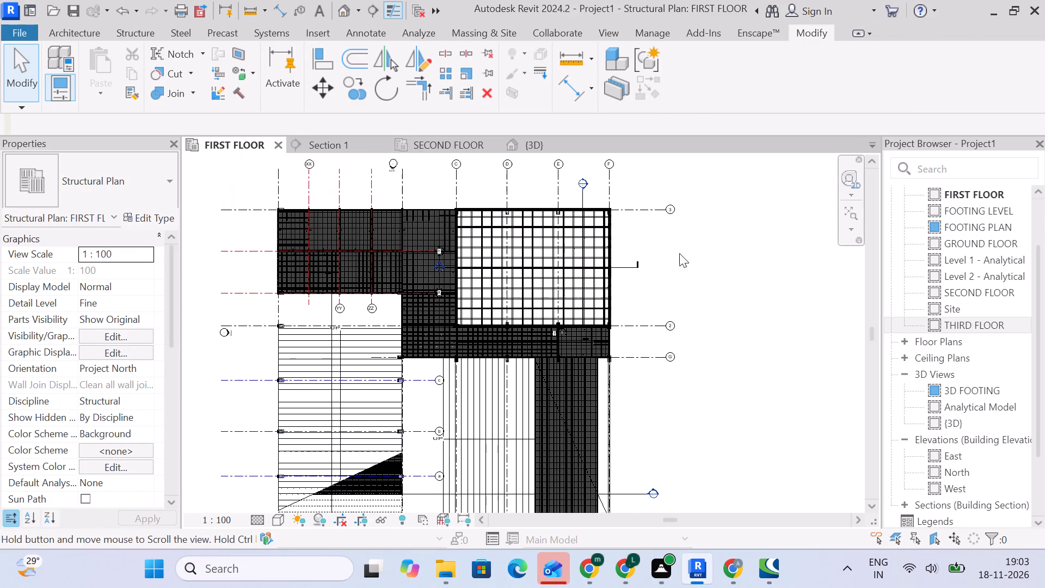
# Close the {3D} view.
pyautogui.click(600, 143)
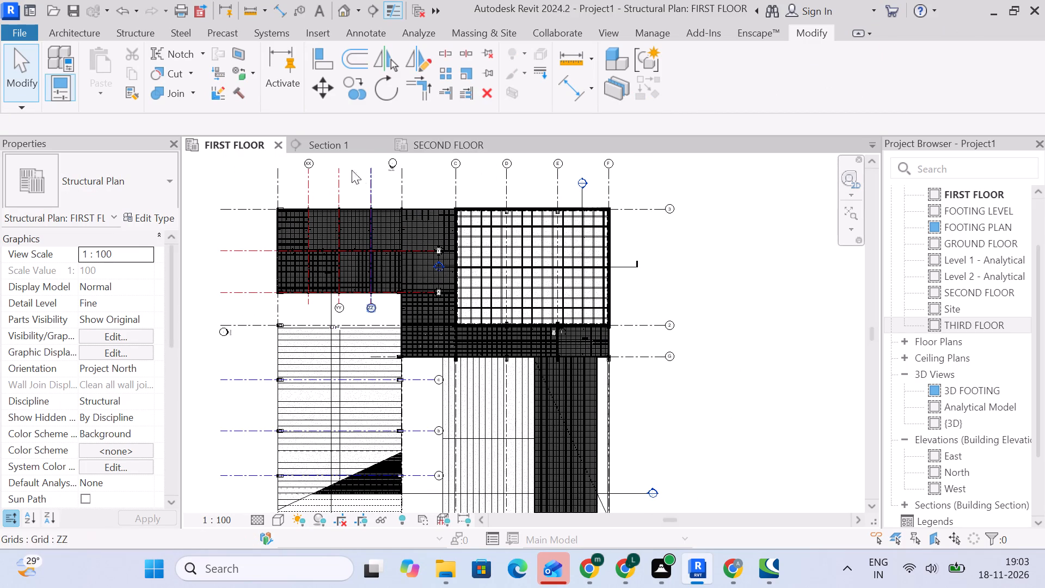
# Examine the stair and slab reinforcement areas in the FIRST FLOOR plan, comparing them with the Section 1 view.
pyautogui.scroll(-4, 398, 245)
pyautogui.moveTo(465, 362); pyautogui.dragTo(490, 310, button='middle')
pyautogui.scroll(-1, 490, 310)
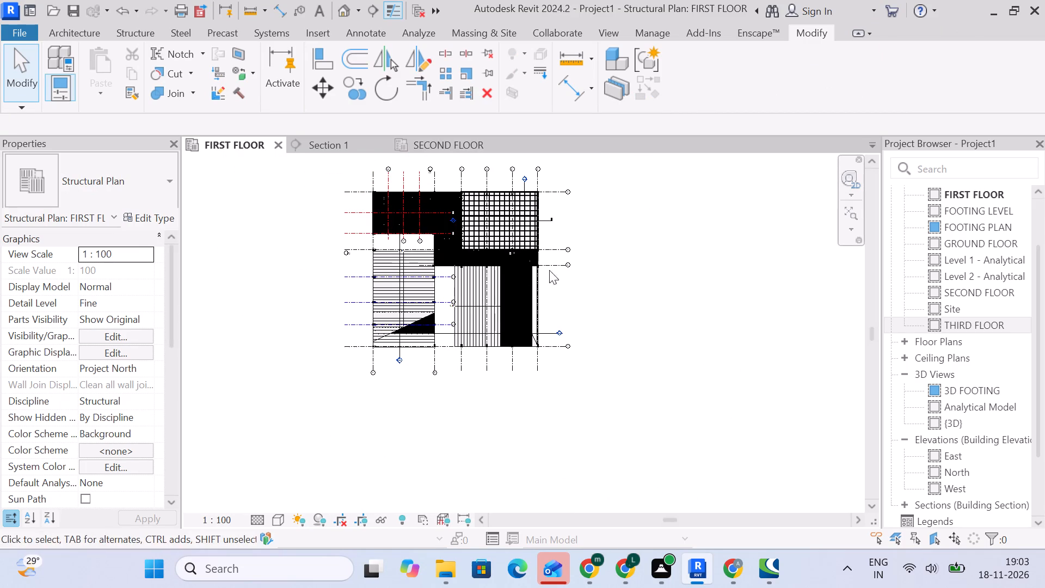
pyautogui.scroll(5, 519, 266)
pyautogui.moveTo(447, 293); pyautogui.dragTo(508, 320, button='middle')
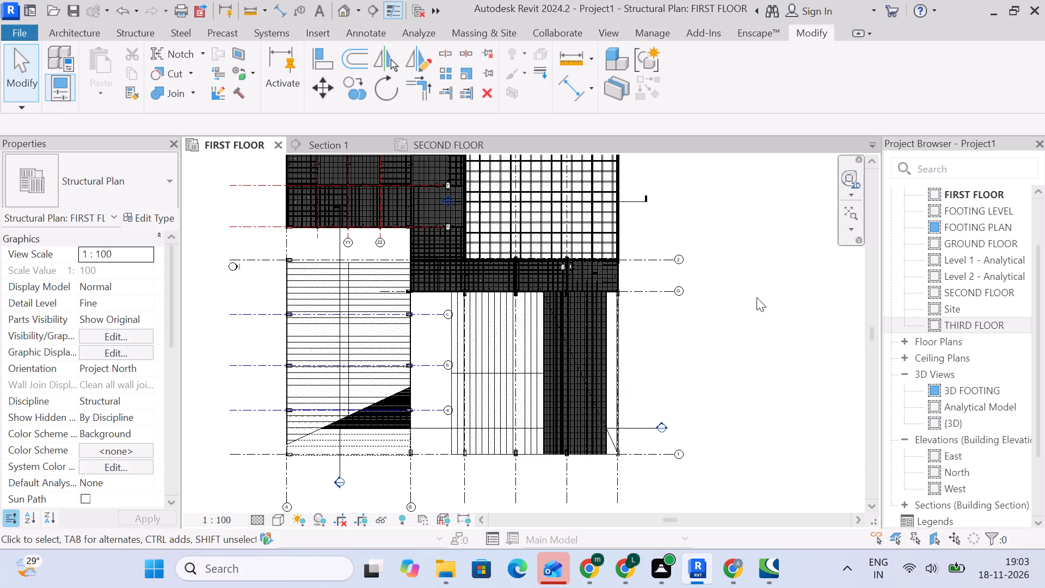
pyautogui.click(757, 290)
pyautogui.moveTo(737, 293); pyautogui.dragTo(724, 324, button='middle')
pyautogui.click(339, 146)
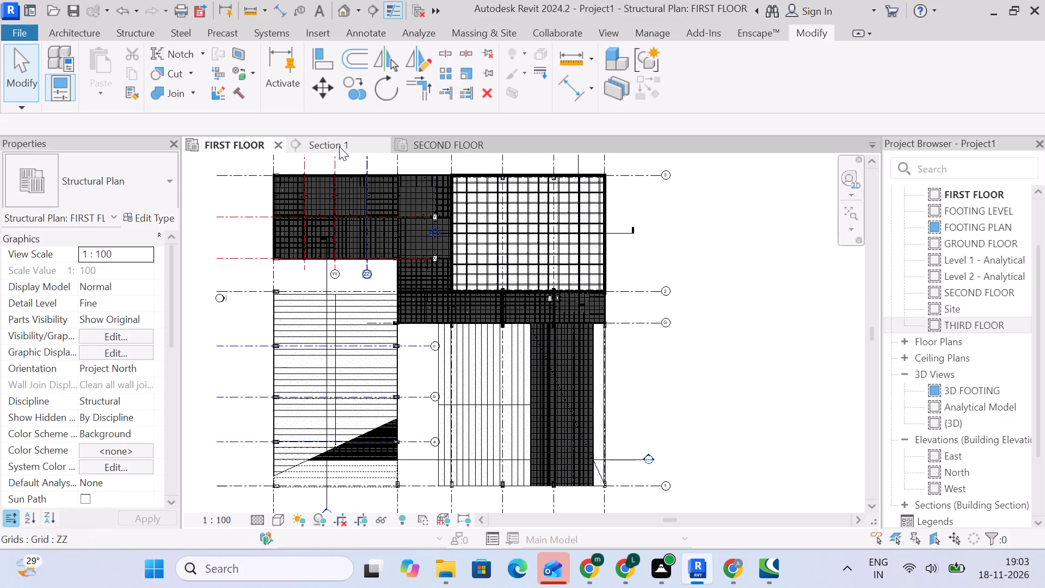
pyautogui.moveTo(514, 297); pyautogui.dragTo(502, 298, button='middle')
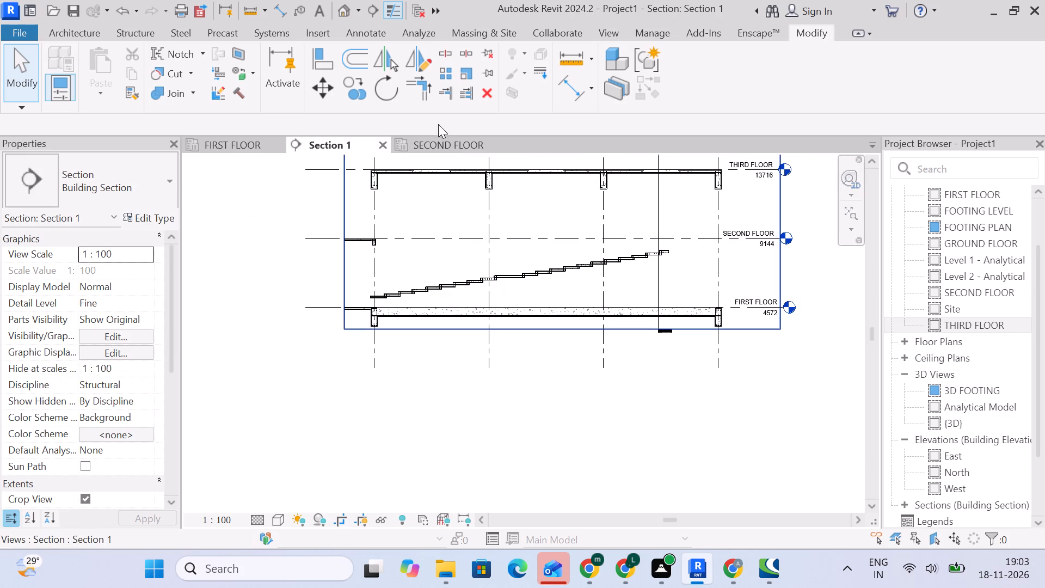
pyautogui.click(203, 129)
pyautogui.click(214, 143)
pyautogui.scroll(5, 608, 326)
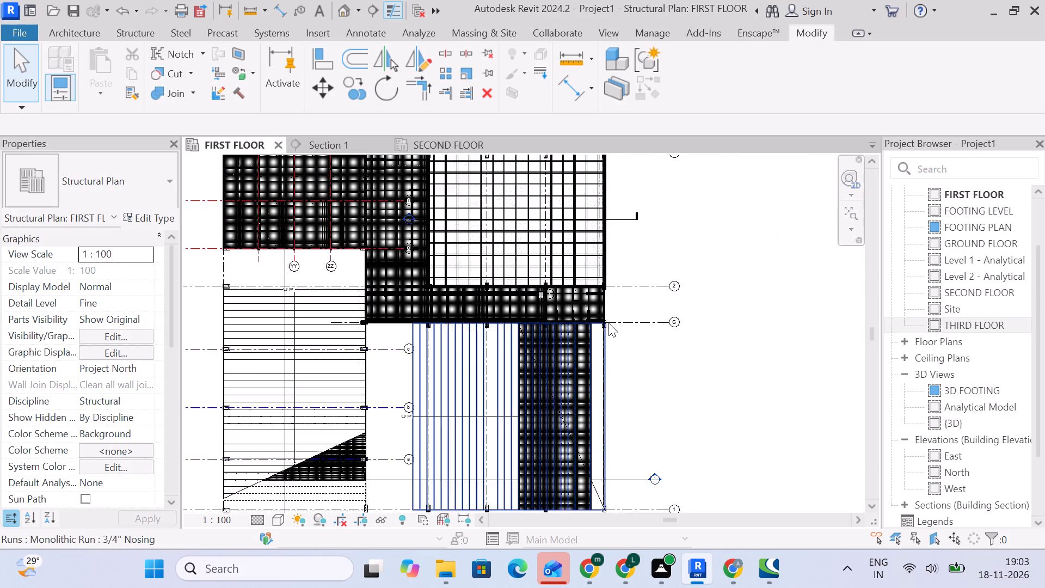
pyautogui.scroll(6, 556, 304)
pyautogui.moveTo(709, 301); pyautogui.dragTo(655, 283, button='middle')
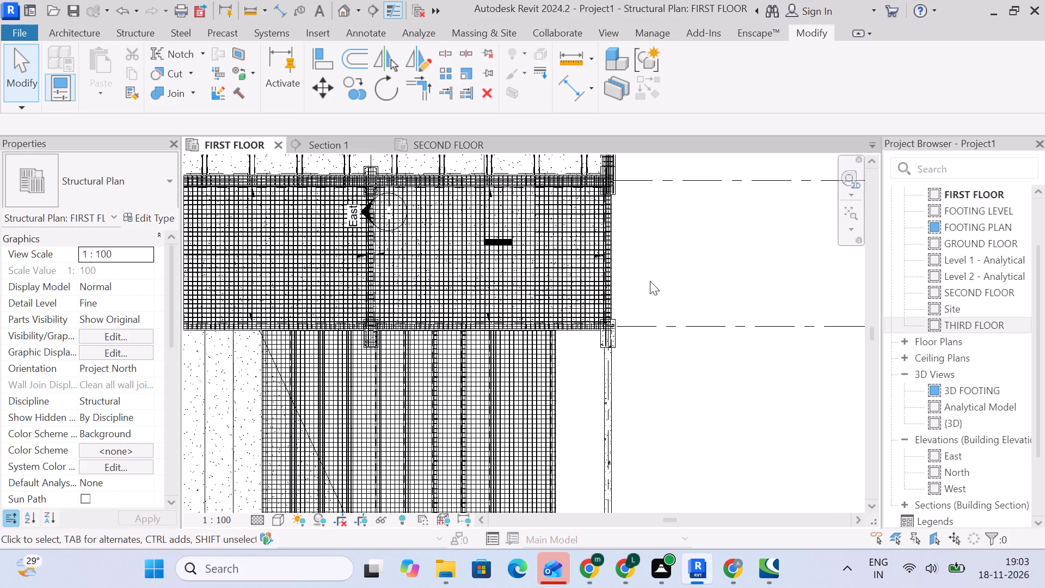
pyautogui.scroll(-4, 649, 281)
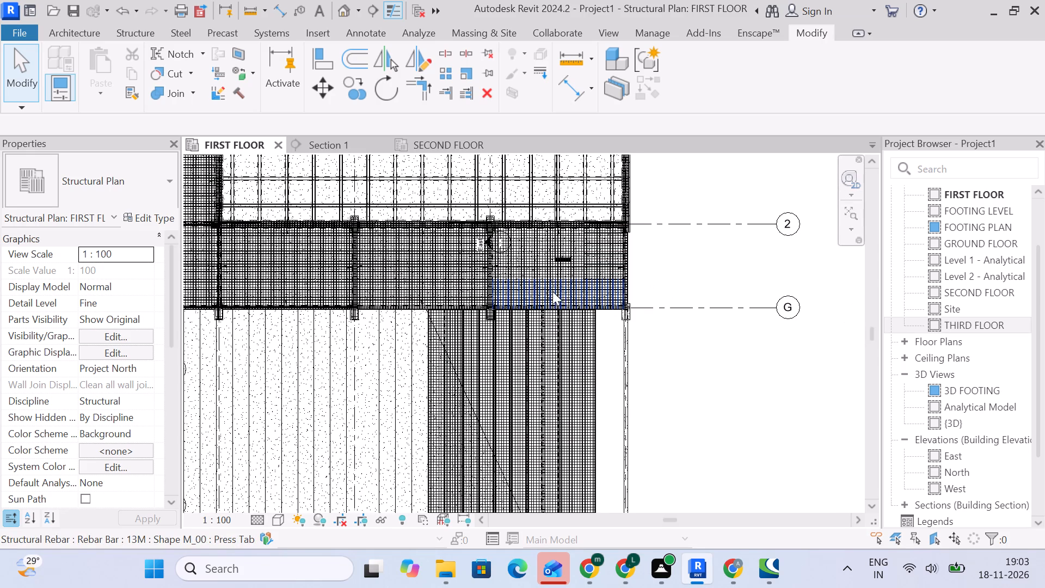
# Filter a selection of the whole FIRST FLOOR plan to Structural Rebar and review its view visibility states without changing them.
pyautogui.scroll(5, 552, 291)
pyautogui.scroll(-11, 583, 286)
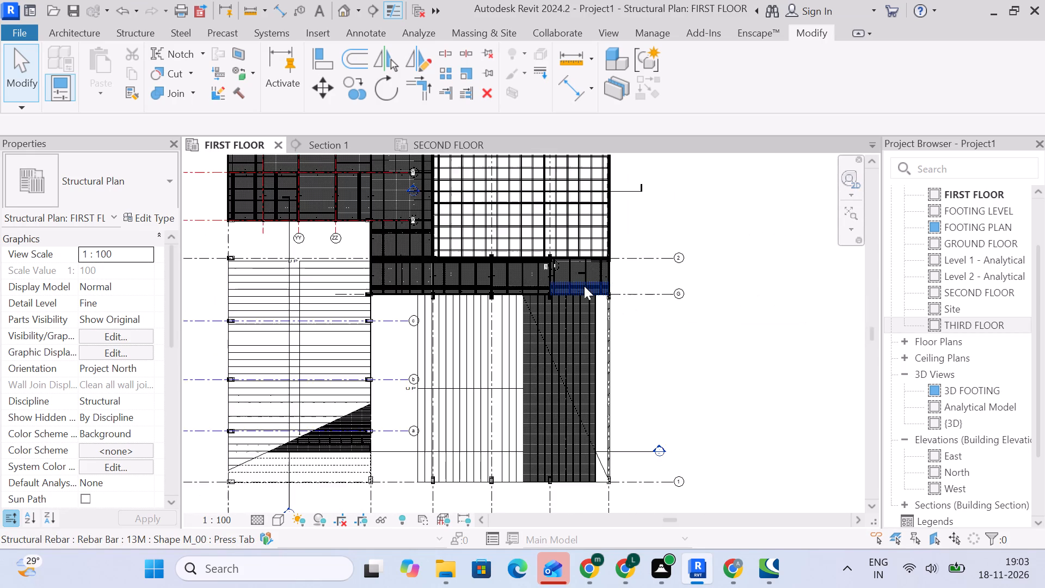
pyautogui.scroll(-4, 584, 286)
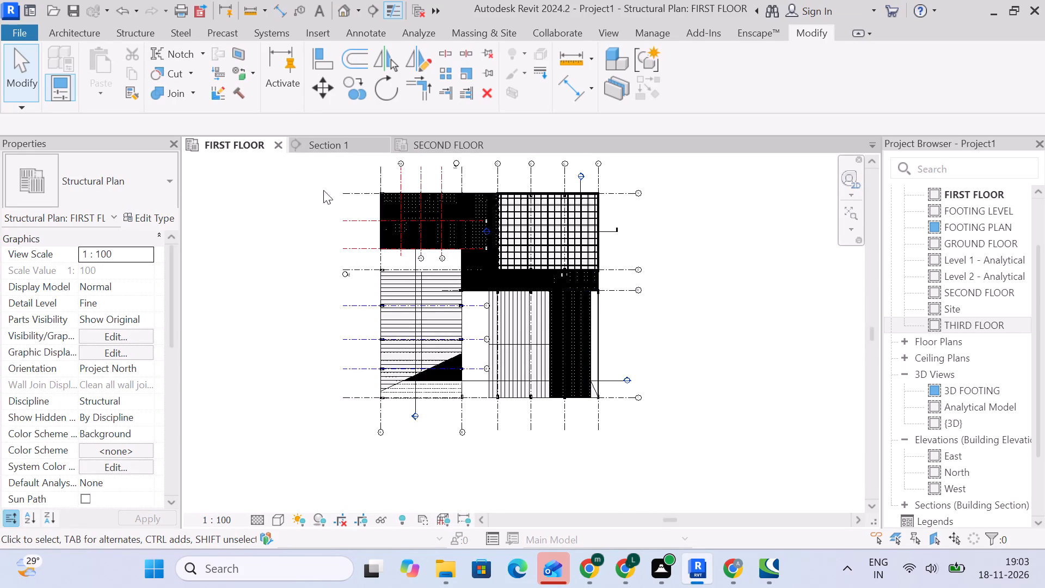
pyautogui.moveTo(316, 172); pyautogui.dragTo(656, 446)
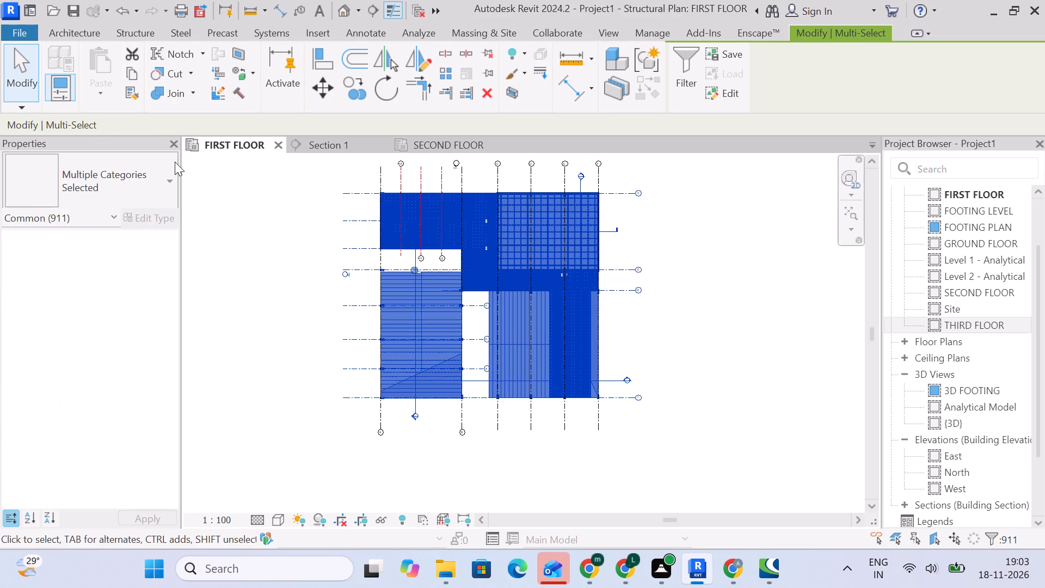
pyautogui.click(688, 68)
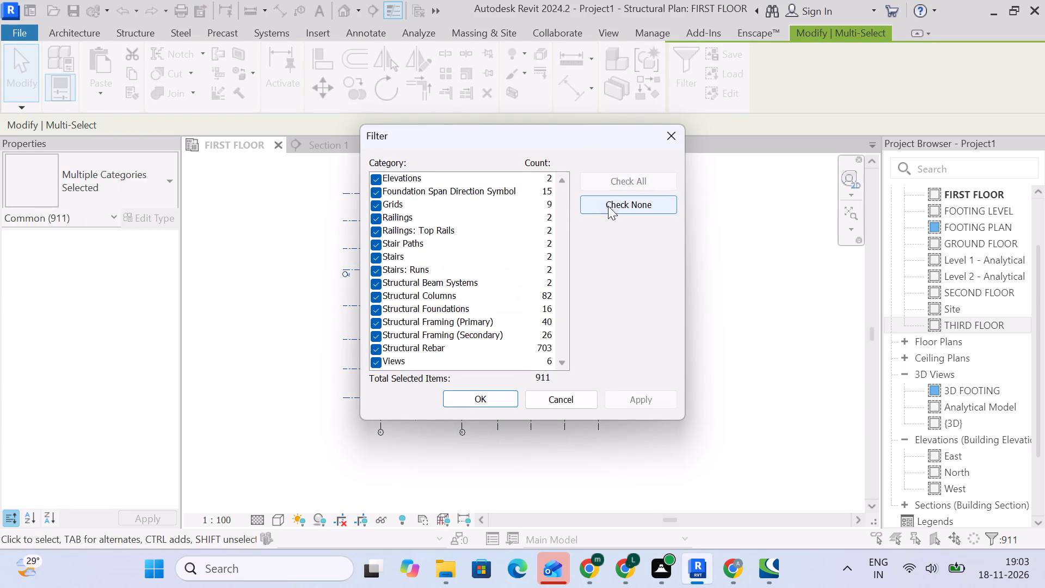
pyautogui.click(608, 206)
pyautogui.click(367, 346)
pyautogui.click(377, 347)
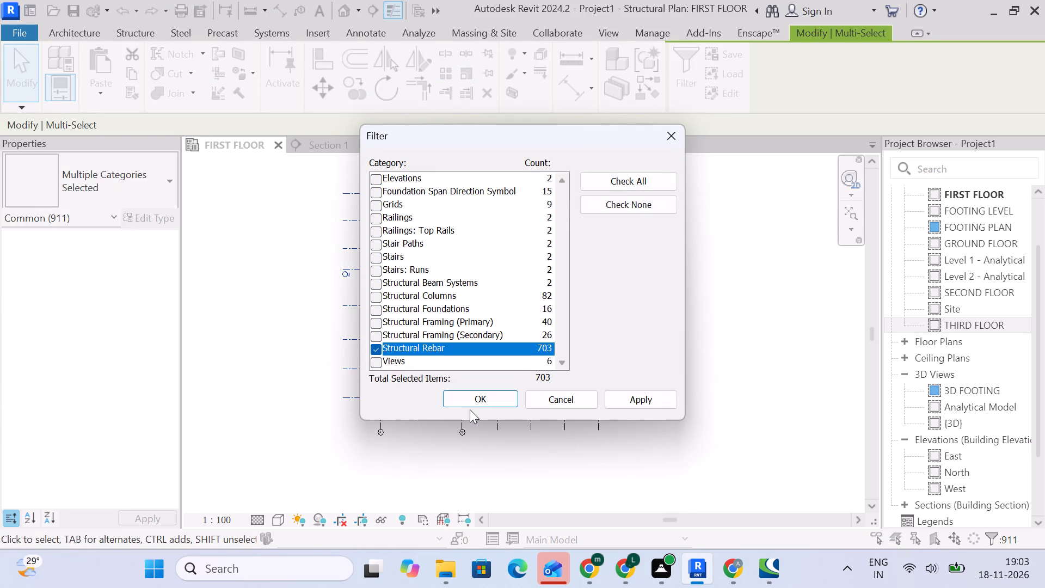
pyautogui.click(471, 403)
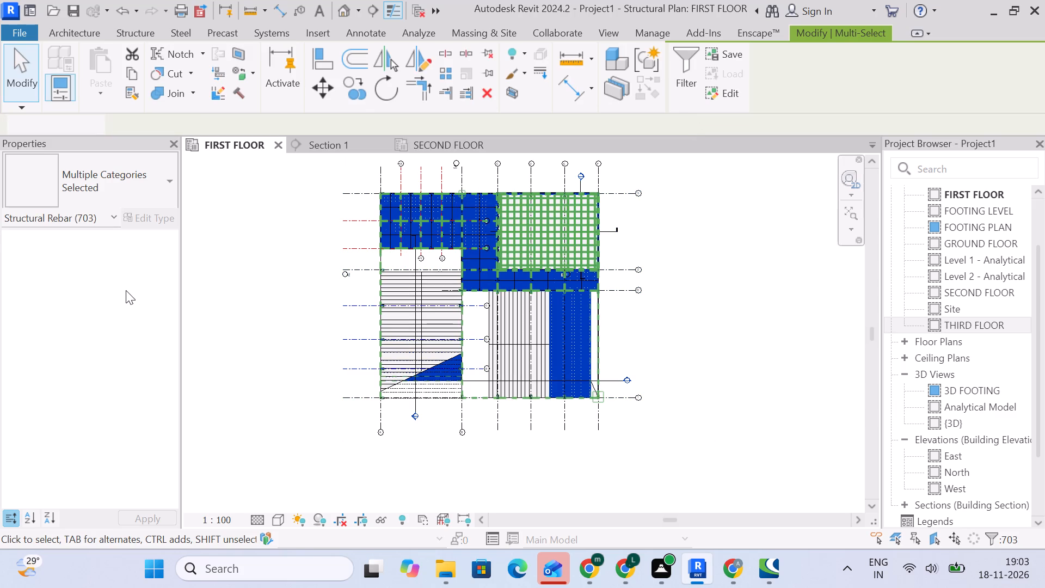
pyautogui.scroll(-6, 126, 290)
pyautogui.click(138, 302)
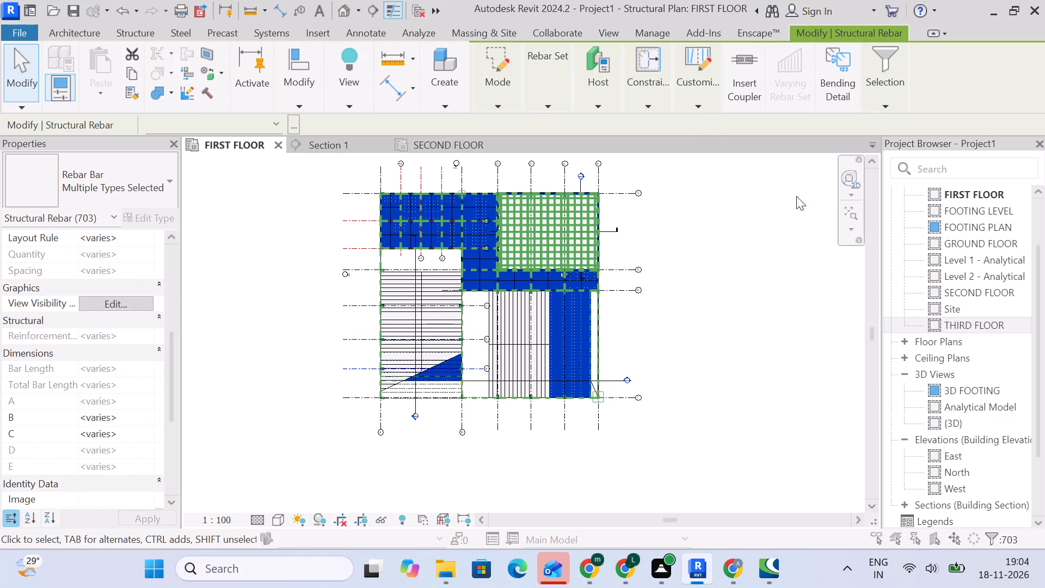
pyautogui.scroll(-4, 616, 249)
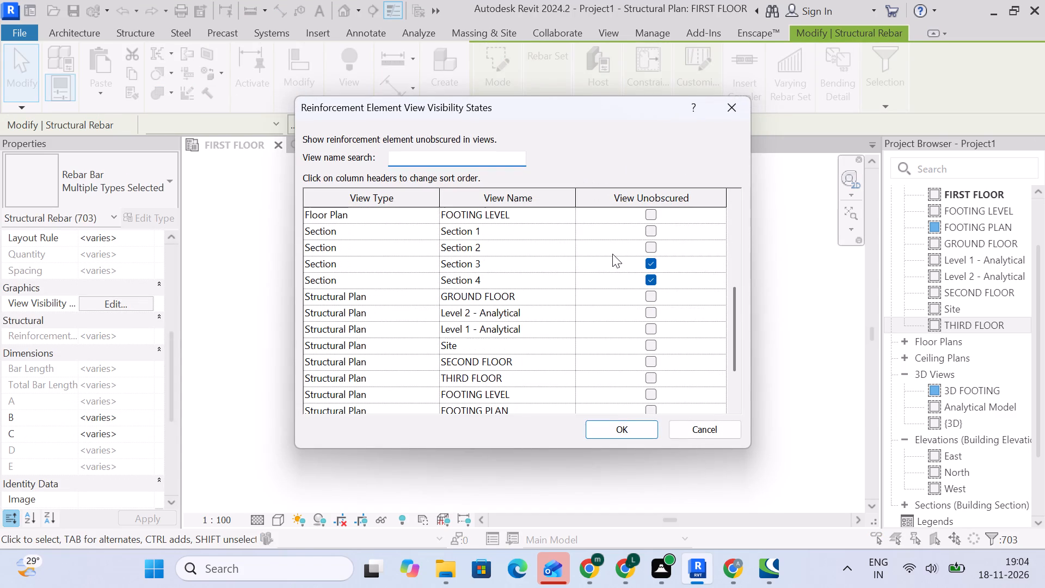
pyautogui.click(730, 114)
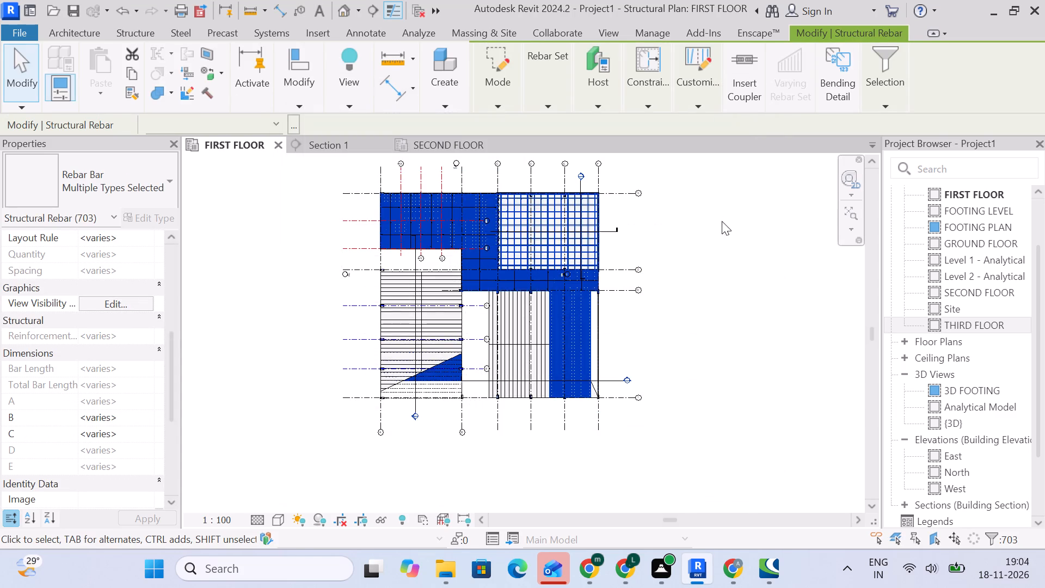
pyautogui.click(751, 226)
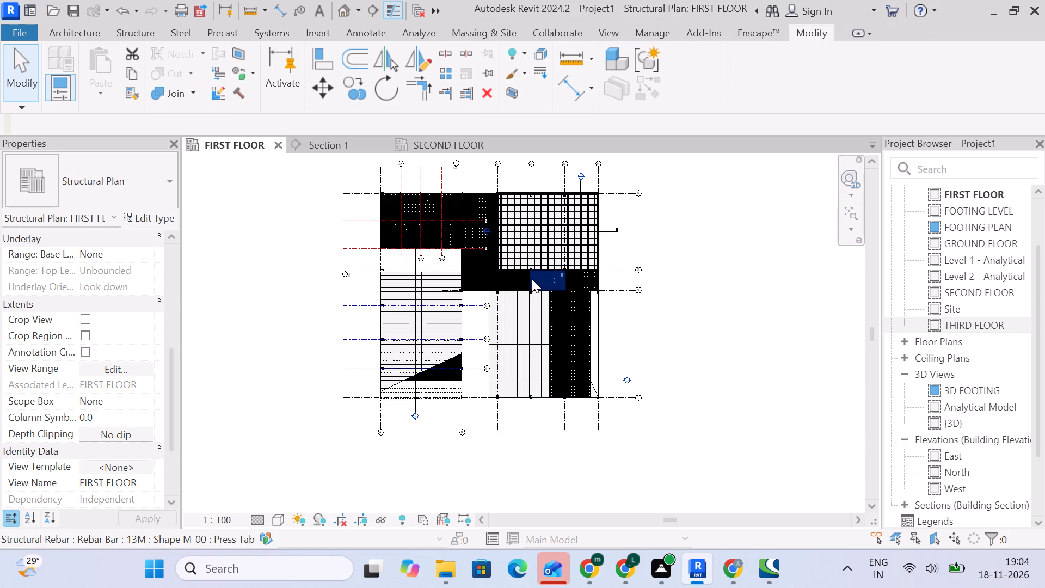
# Check the view visibility states of the single rebar set in the slab strip between grids 2 and G.
pyautogui.click(532, 279)
pyautogui.scroll(-5, 165, 324)
pyautogui.scroll(-5, 134, 371)
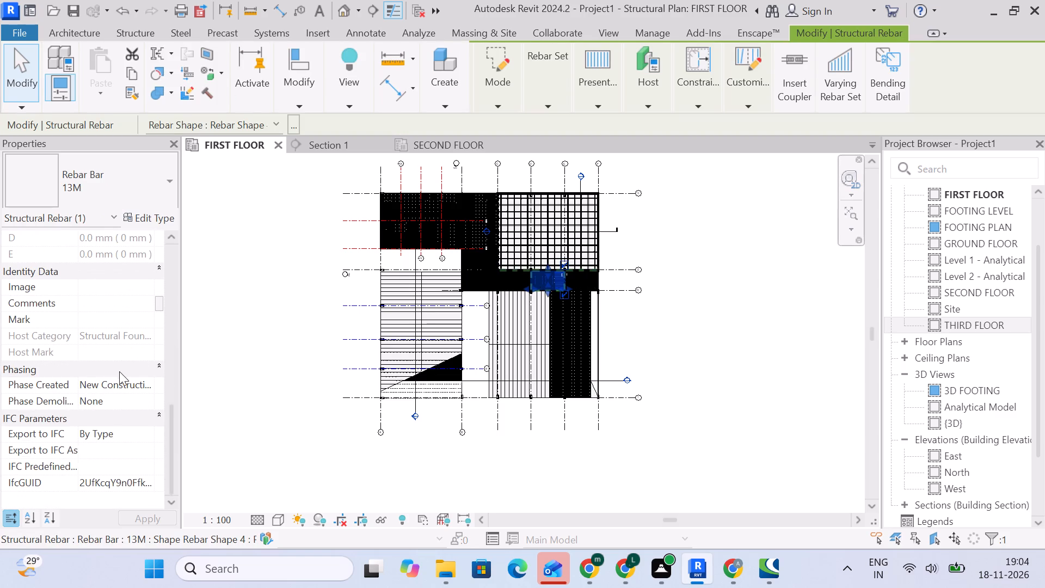
pyautogui.scroll(7, 118, 369)
pyautogui.click(123, 388)
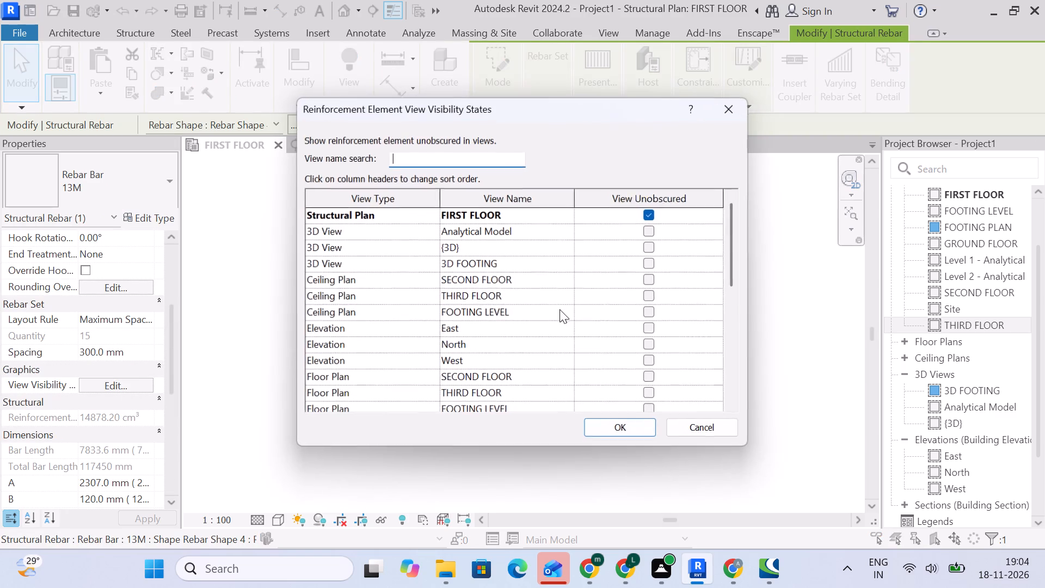
pyautogui.click(721, 108)
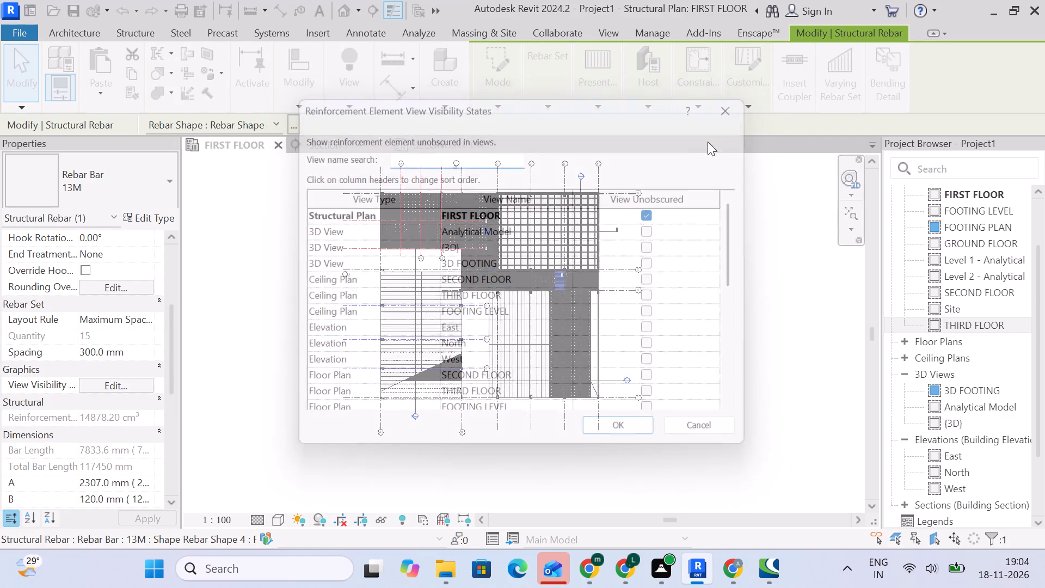
pyautogui.click(748, 278)
# Select only the Structural Rebar across the FIRST FLOOR plan and show it unobscured in FIRST FLOOR, Analytical Model and {3D}.
pyautogui.moveTo(342, 170); pyautogui.dragTo(367, 228)
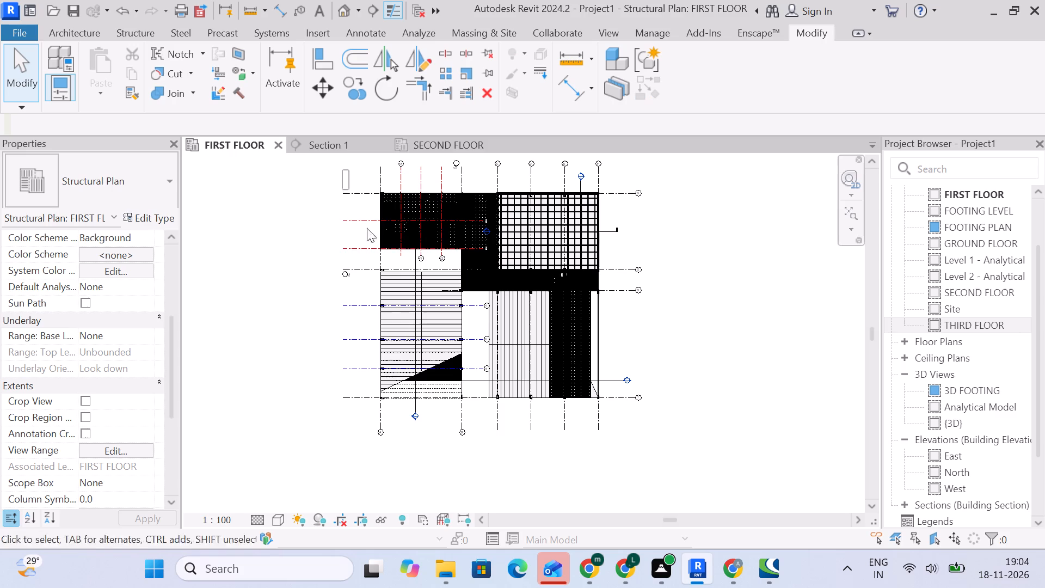
pyautogui.moveTo(367, 228); pyautogui.dragTo(632, 456)
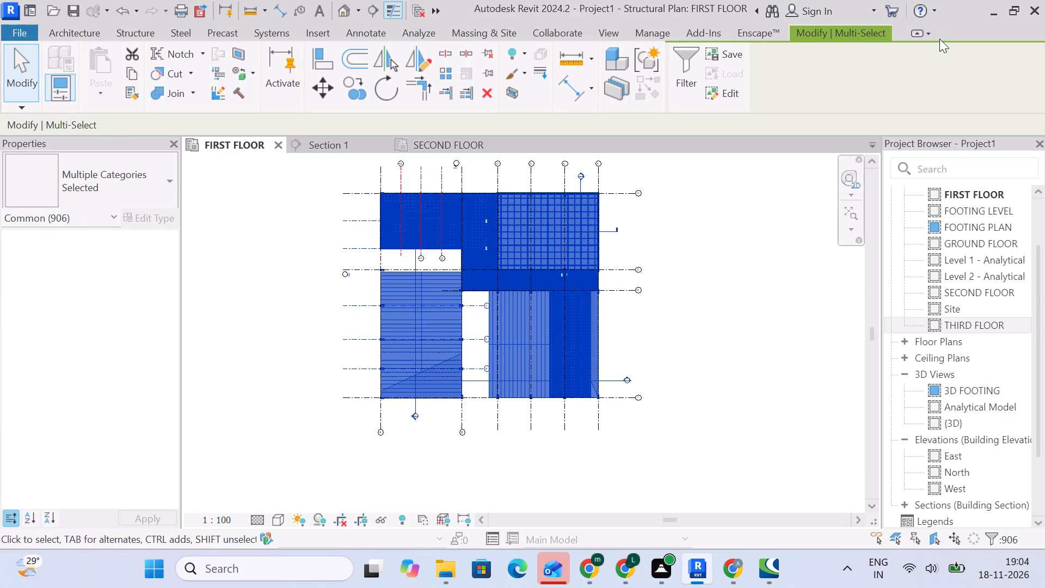
pyautogui.click(689, 70)
pyautogui.click(653, 206)
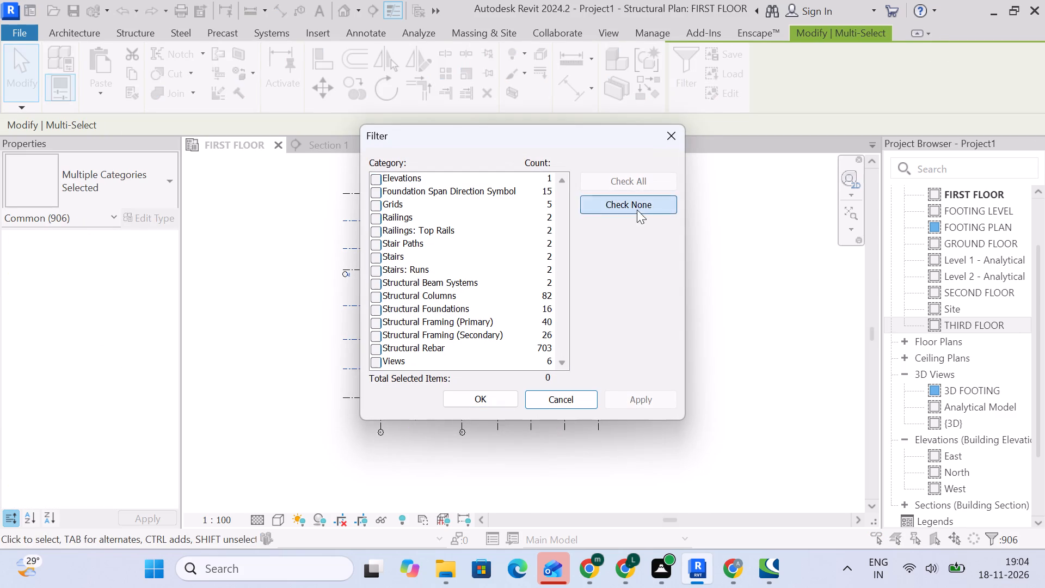
pyautogui.scroll(-6, 479, 261)
pyautogui.click(371, 348)
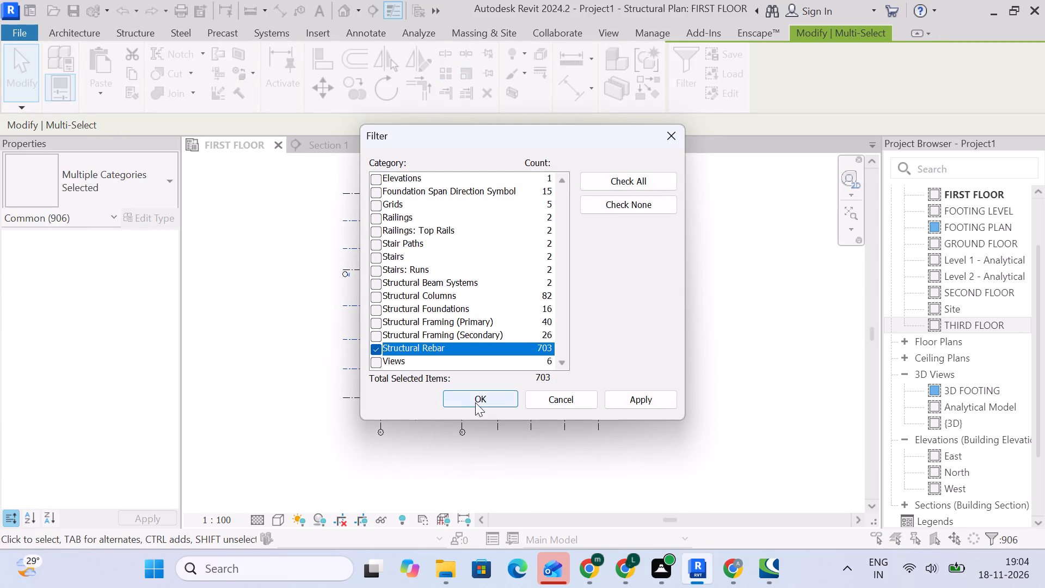
pyautogui.click(477, 401)
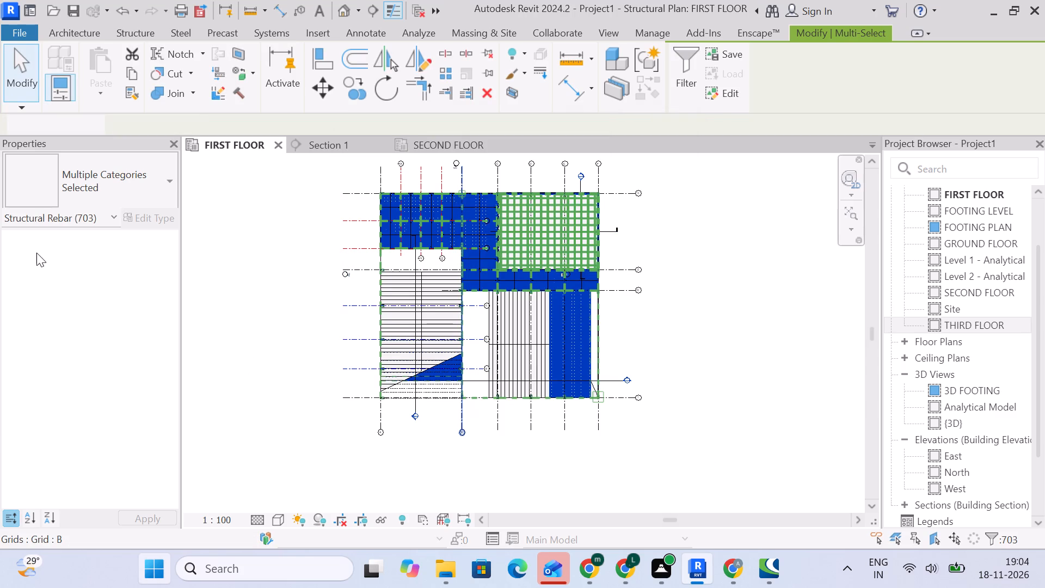
pyautogui.scroll(-5, 112, 362)
pyautogui.moveTo(97, 353); pyautogui.dragTo(104, 360)
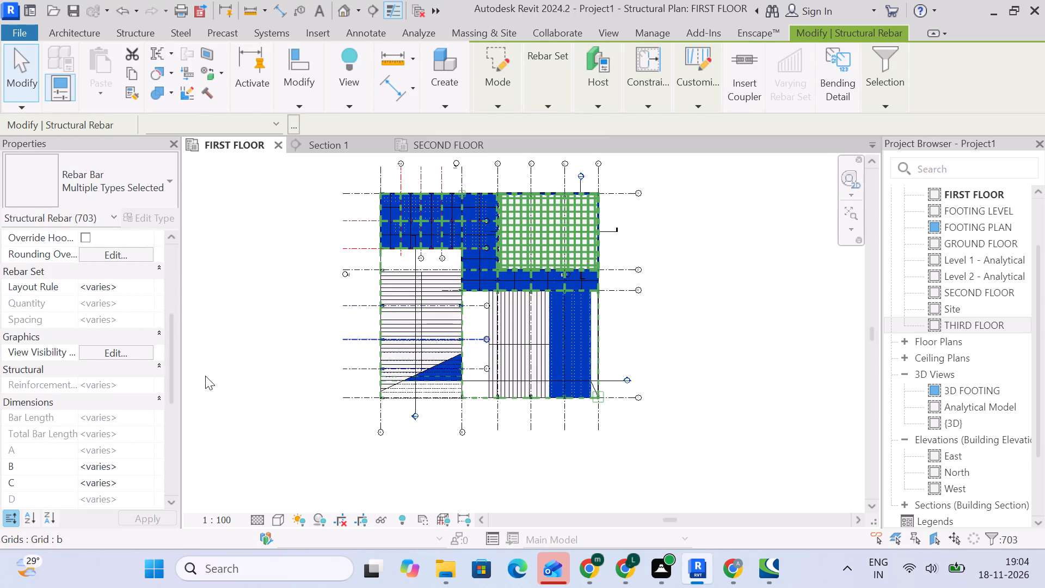
pyautogui.click(120, 346)
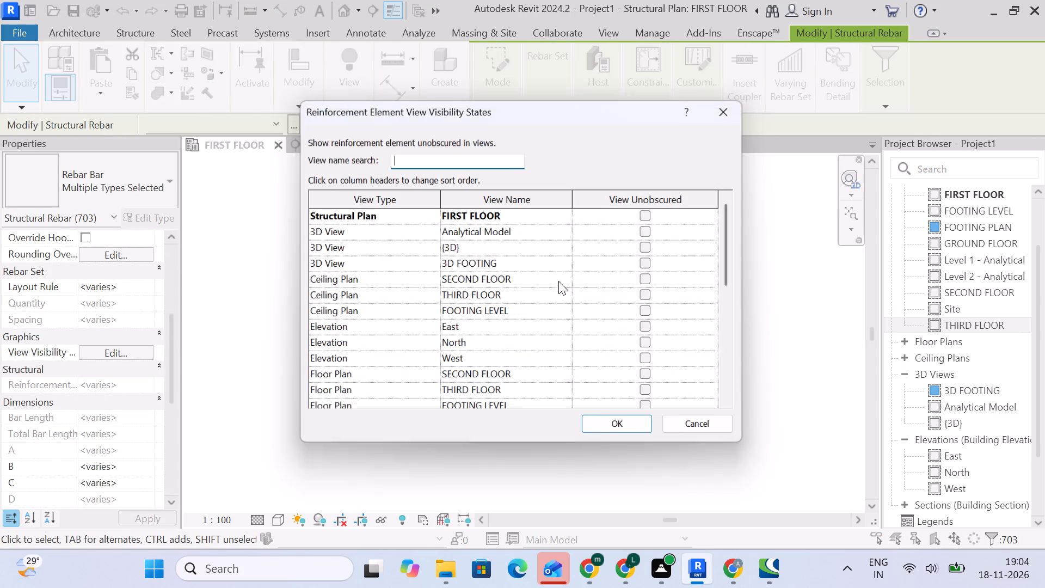
pyautogui.click(646, 216)
pyautogui.click(650, 235)
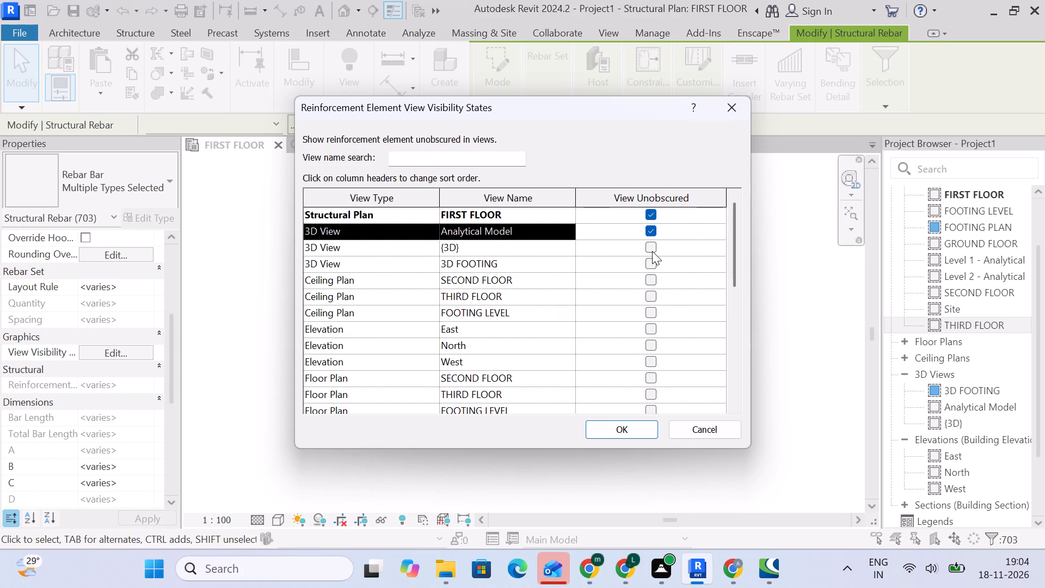
pyautogui.click(652, 251)
pyautogui.click(609, 430)
pyautogui.click(794, 348)
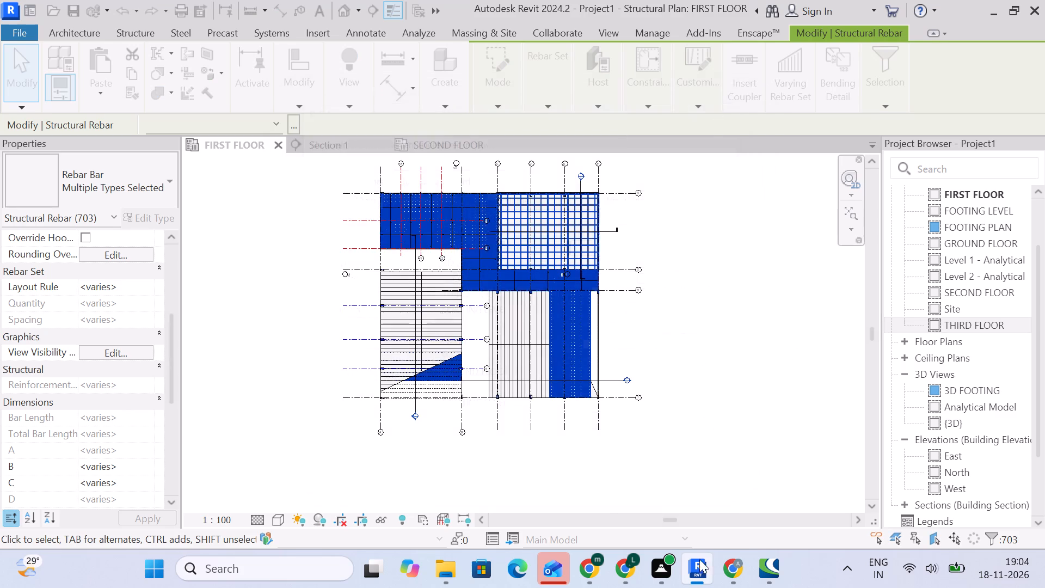
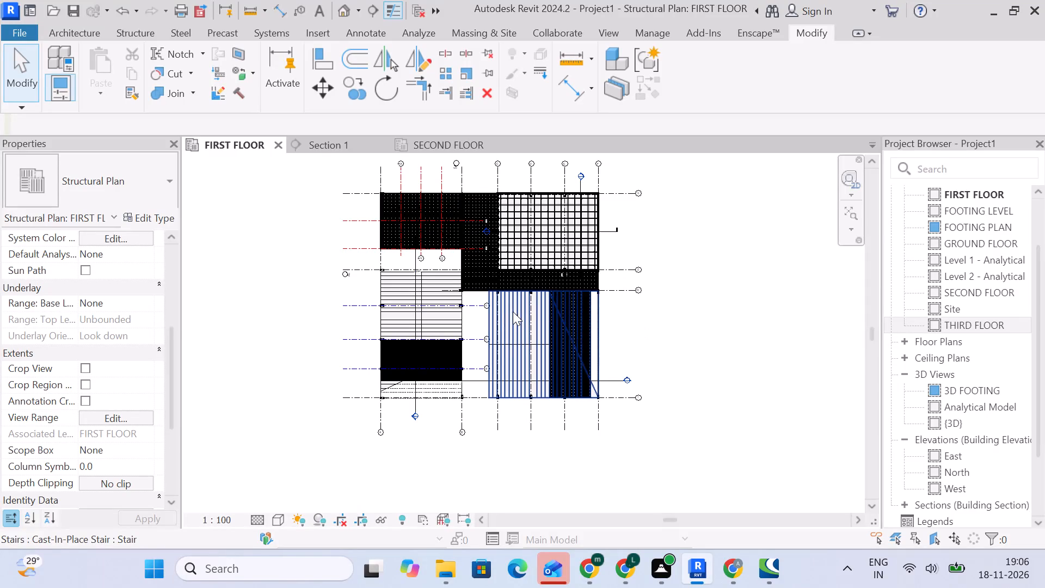
# Select only the Structural Rebar across the FIRST FLOOR plan and turn off its unobscured display in FIRST FLOOR, Analytical Model and {3D}.
pyautogui.click(752, 278)
pyautogui.moveTo(347, 173); pyautogui.dragTo(617, 454)
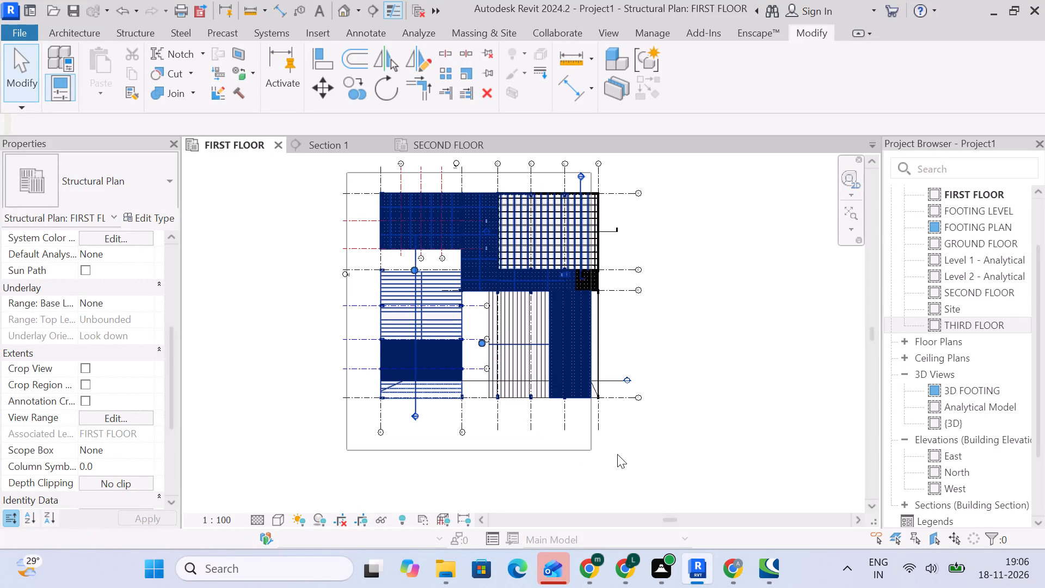
pyautogui.moveTo(617, 454); pyautogui.dragTo(619, 455)
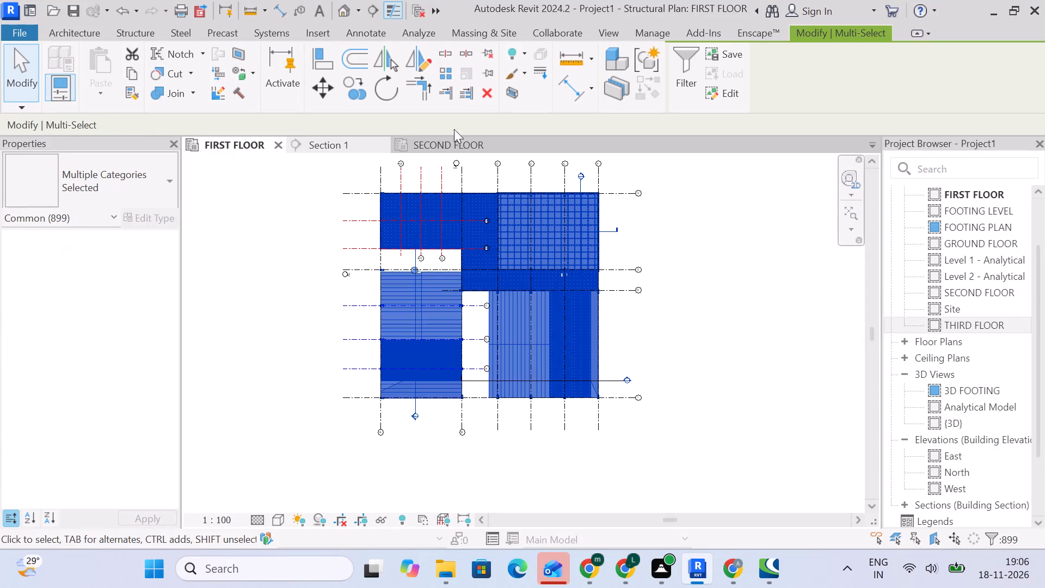
pyautogui.click(683, 77)
pyautogui.click(637, 202)
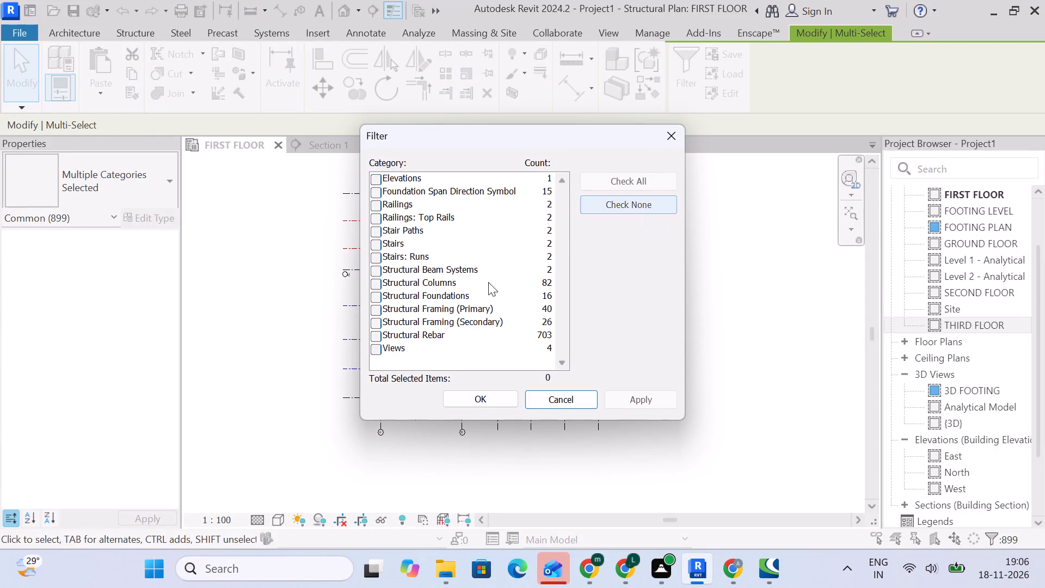
pyautogui.click(377, 341)
pyautogui.click(453, 395)
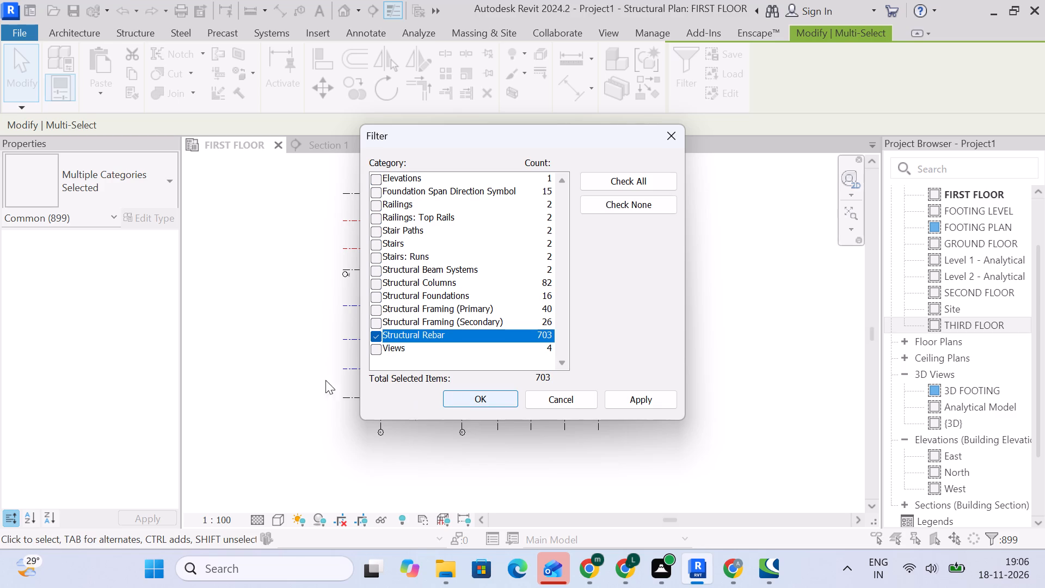
pyautogui.scroll(-3, 95, 316)
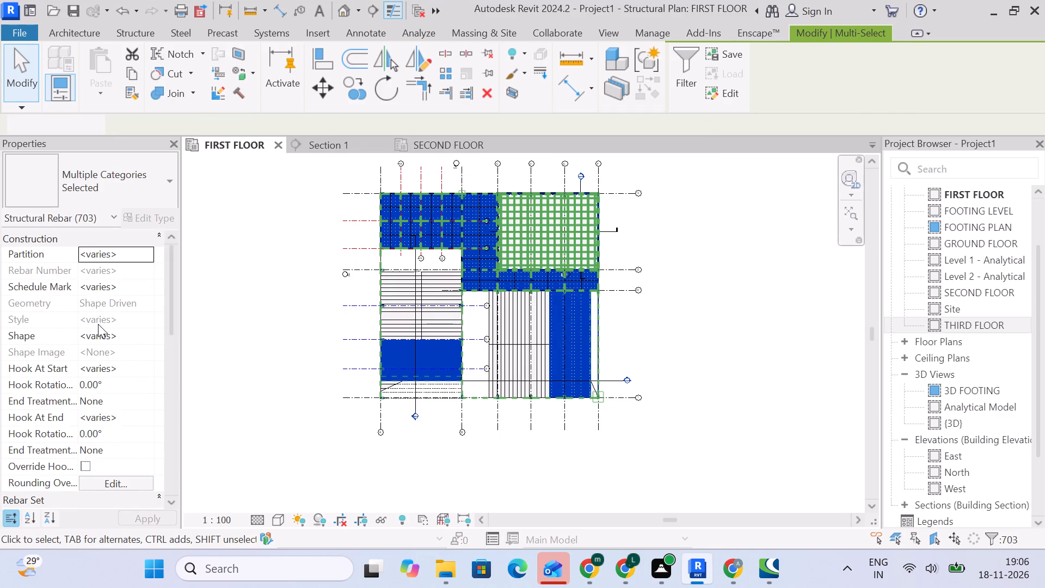
pyautogui.scroll(-1, 98, 324)
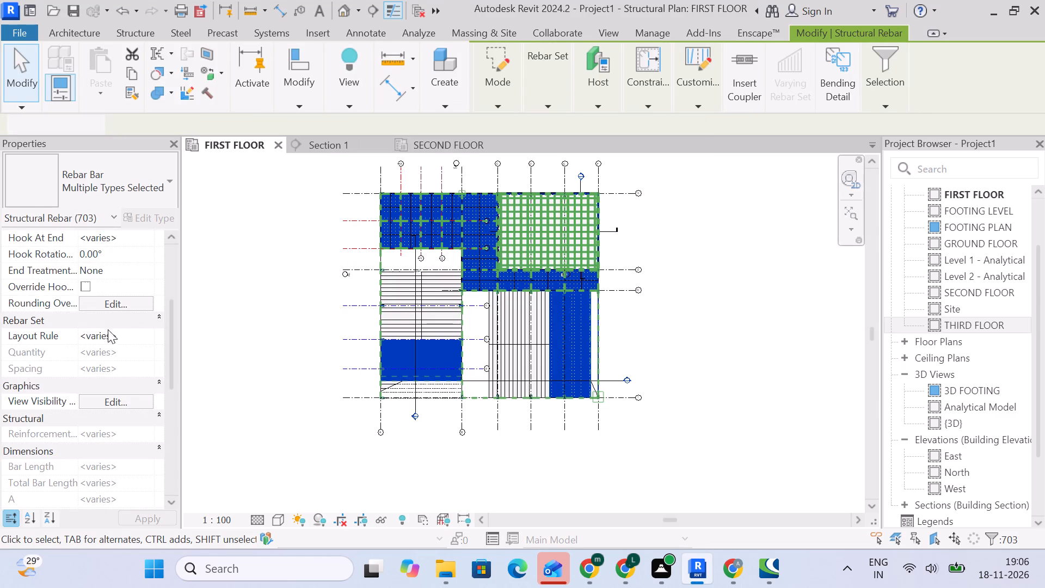
pyautogui.click(133, 396)
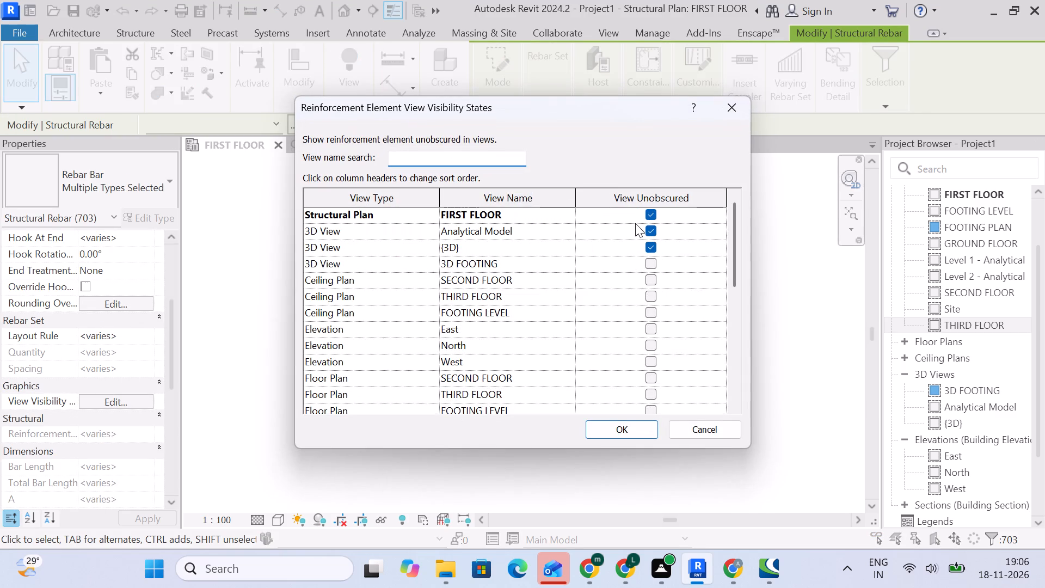
pyautogui.click(651, 217)
pyautogui.click(647, 240)
pyautogui.click(648, 229)
pyautogui.click(651, 243)
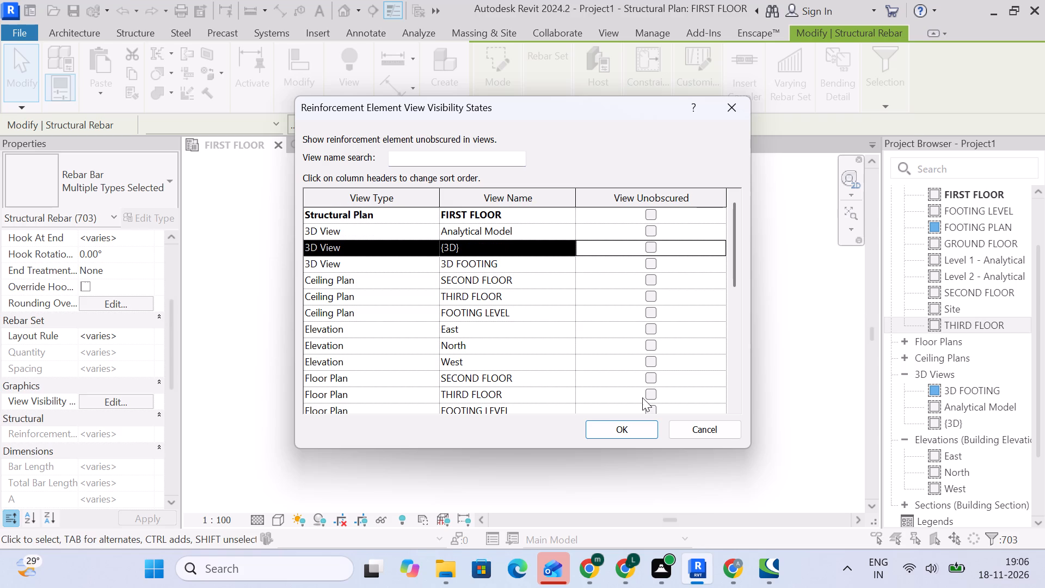
pyautogui.click(628, 433)
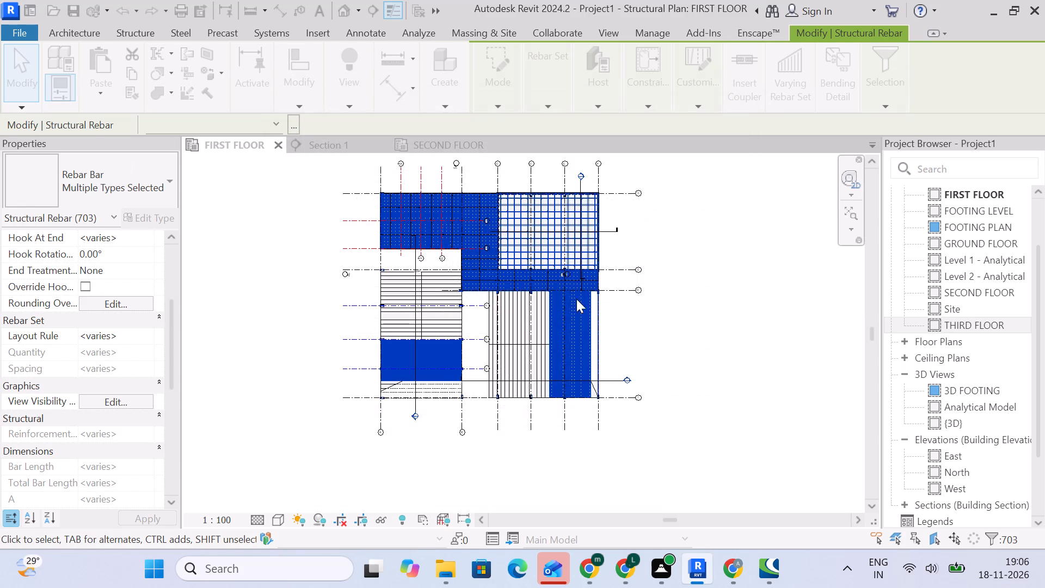
pyautogui.click(705, 298)
# Reload the linked Revit model s2 theater.rvt into the project.
pyautogui.scroll(5, 593, 310)
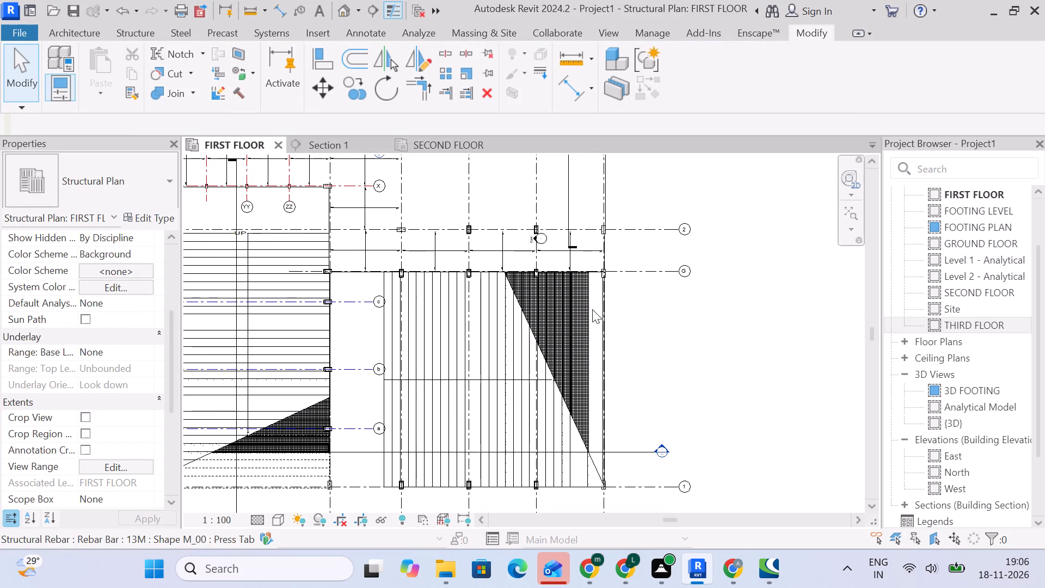
pyautogui.scroll(-3, 730, 342)
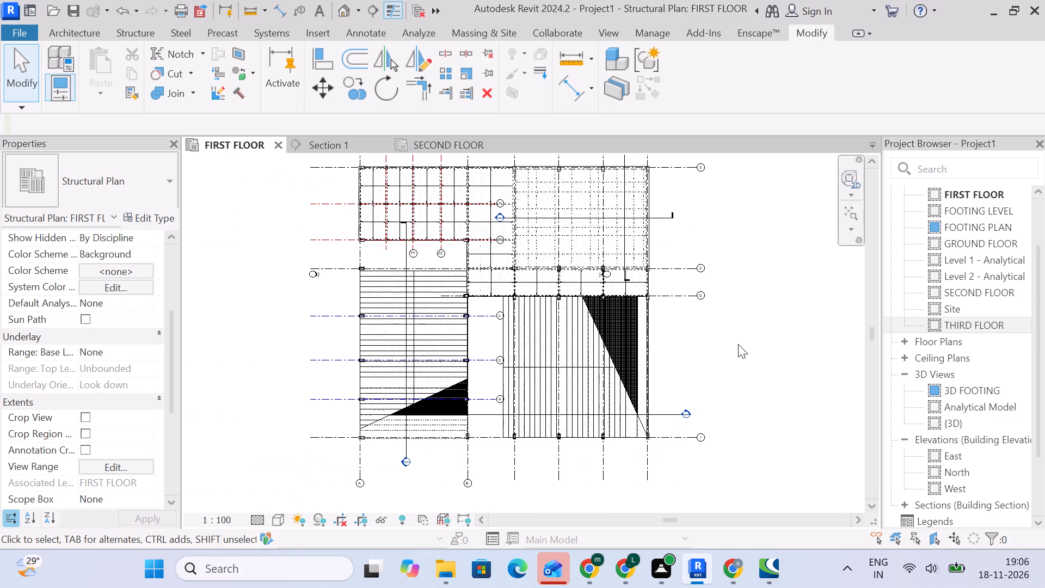
pyautogui.scroll(-1, 751, 346)
pyautogui.scroll(12, 649, 289)
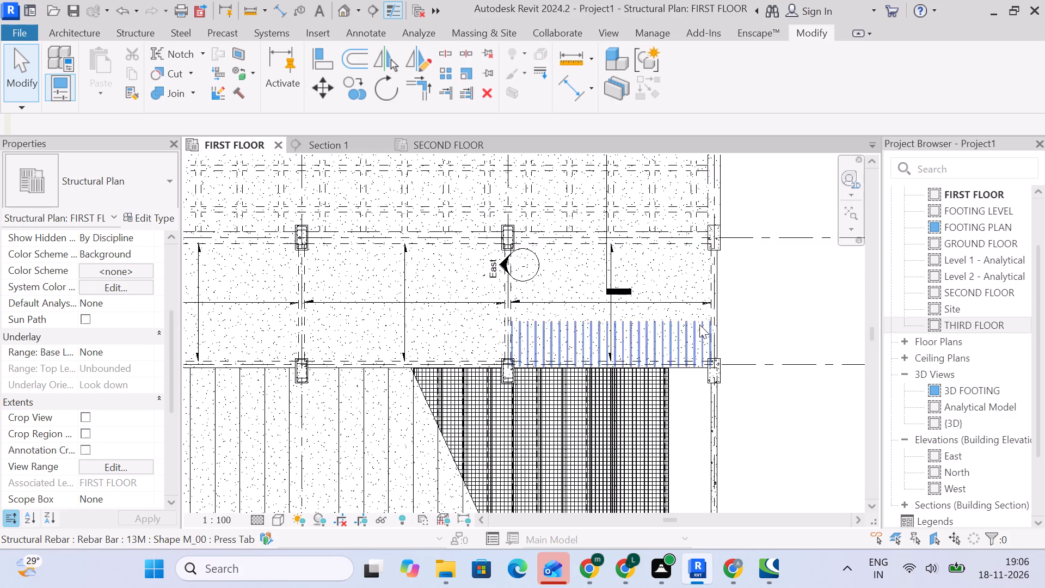
pyautogui.click(779, 303)
pyautogui.moveTo(776, 303); pyautogui.dragTo(740, 303, button='middle')
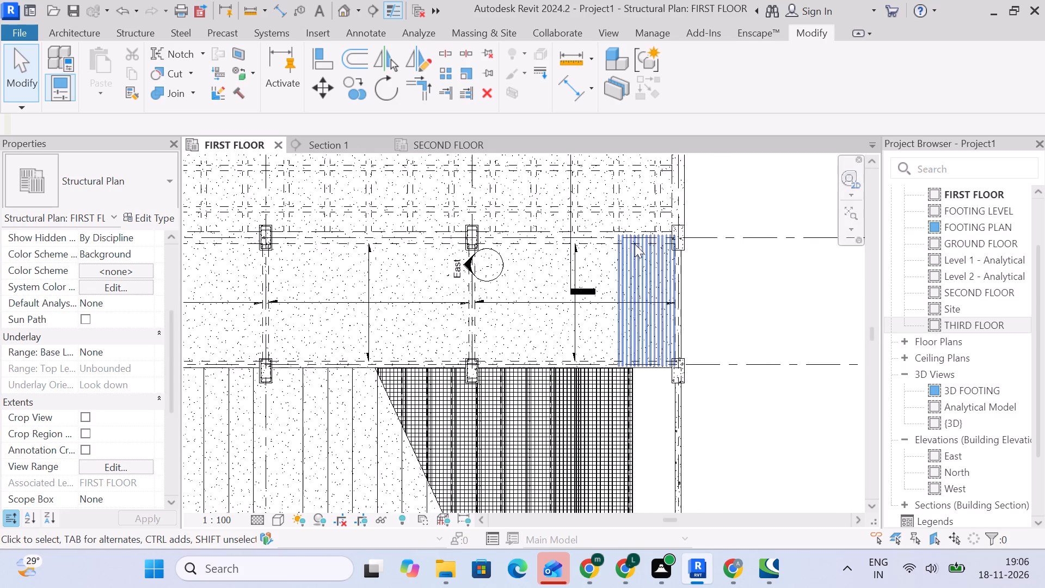
pyautogui.click(662, 30)
pyautogui.click(717, 102)
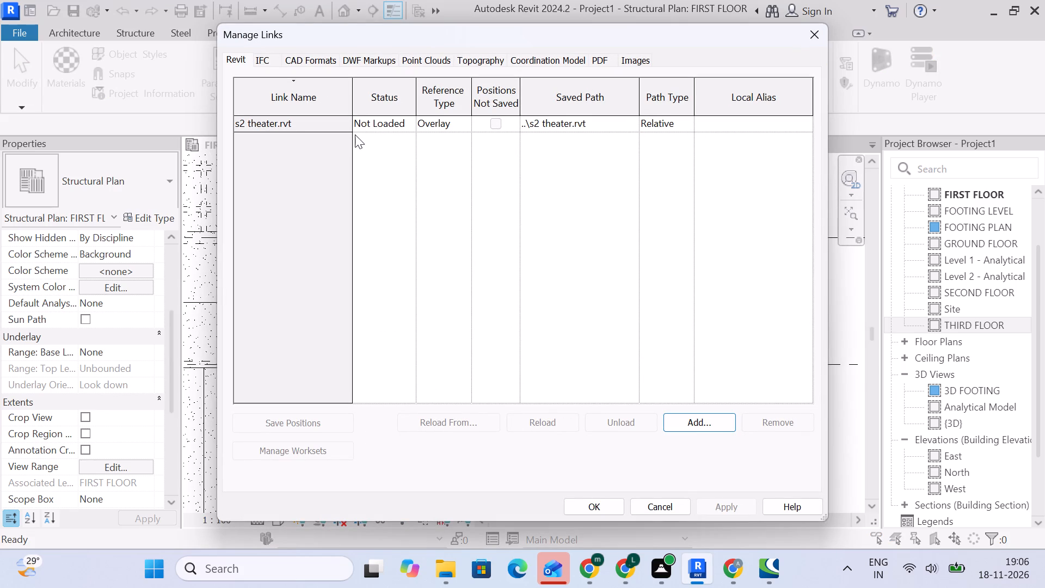
pyautogui.click(332, 122)
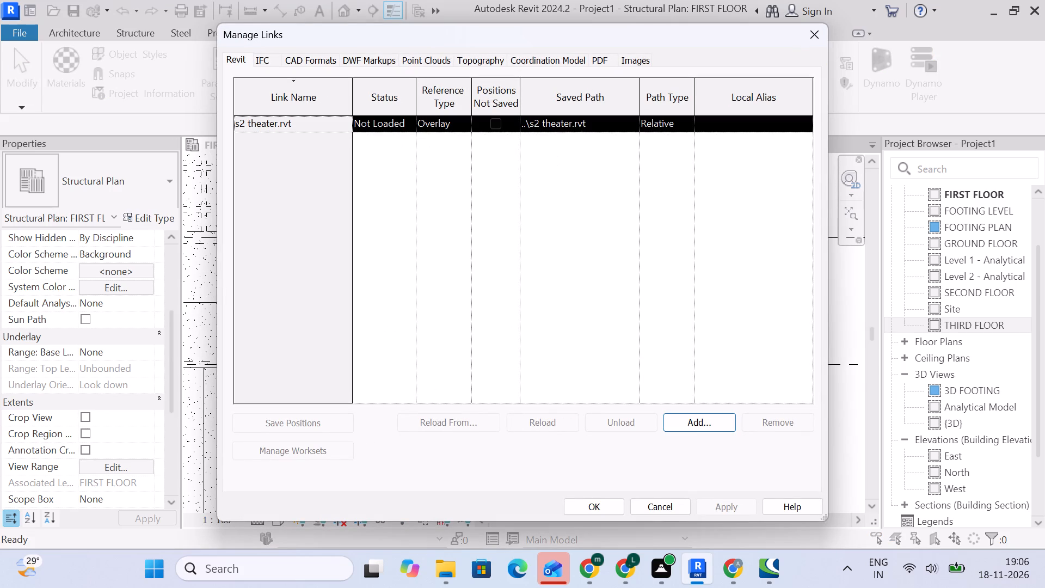
pyautogui.click(546, 421)
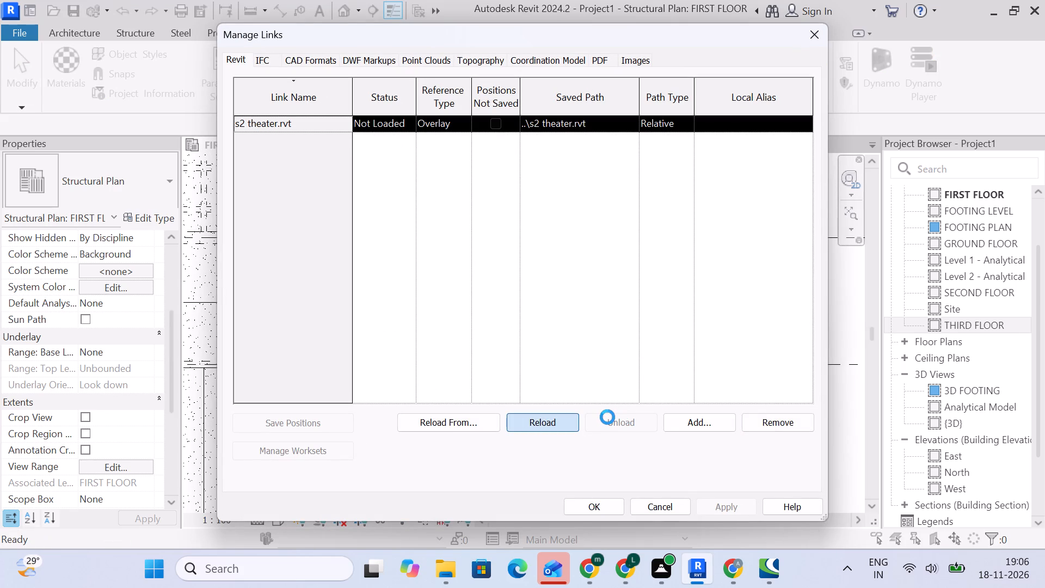
pyautogui.click(614, 507)
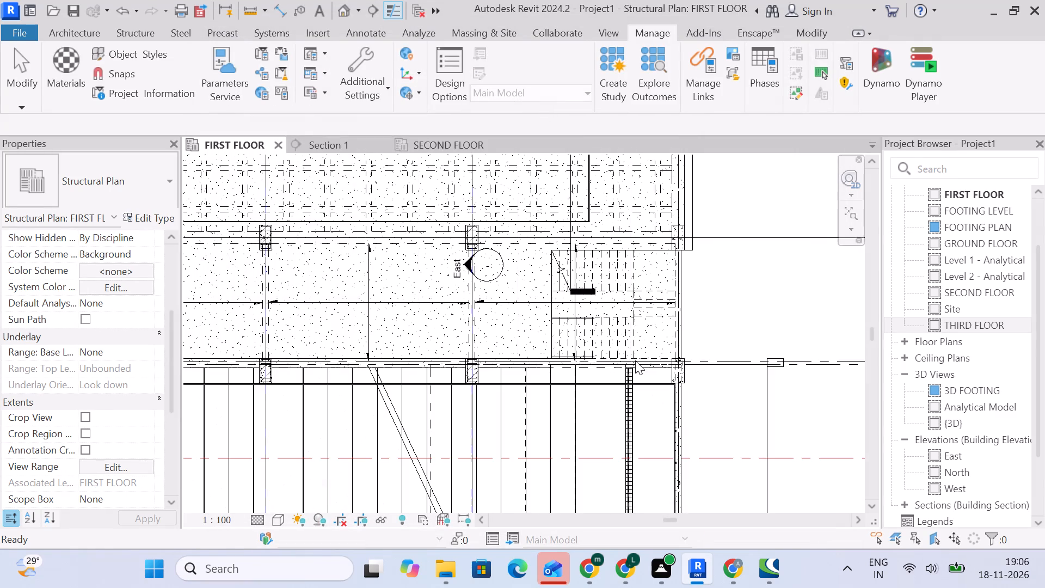
# Draw a building section lengthwise through the stair flight nearest grid G in the FIRST FLOOR plan, looking toward grid G.
pyautogui.moveTo(754, 313); pyautogui.dragTo(717, 301, button='middle')
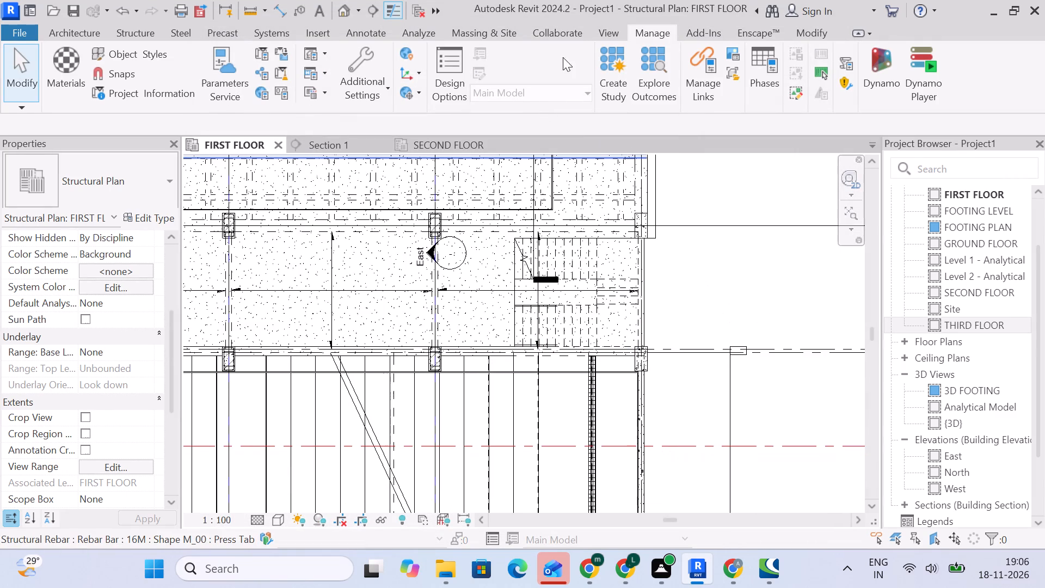
pyautogui.click(380, 10)
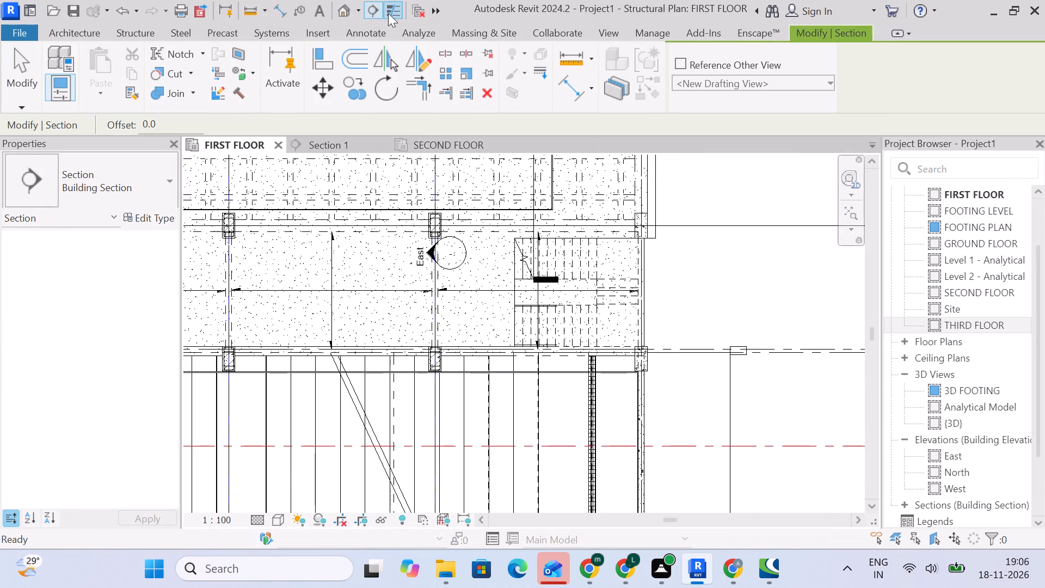
pyautogui.click(390, 10)
pyautogui.click(373, 9)
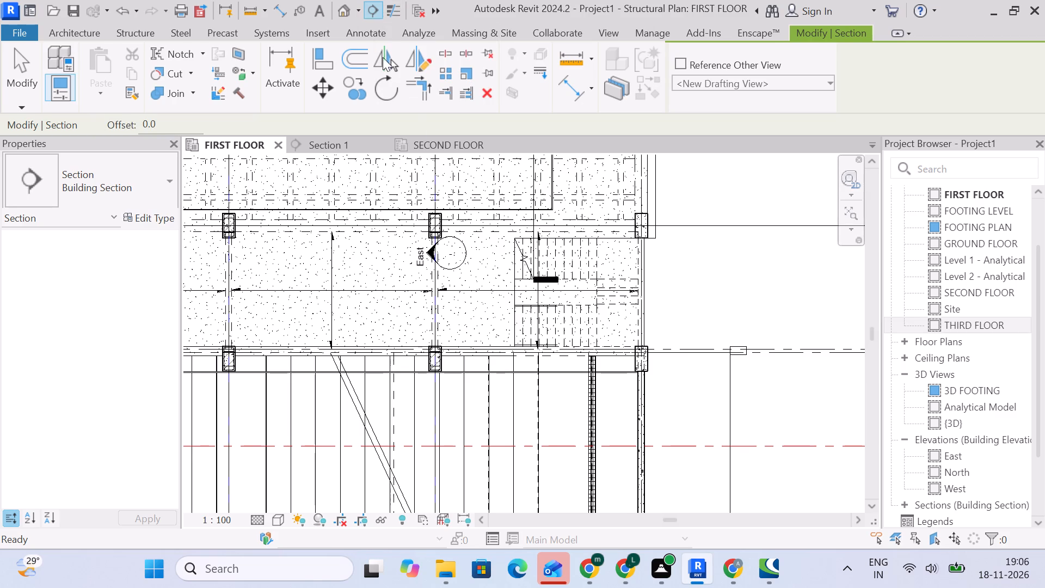
pyautogui.scroll(4, 664, 305)
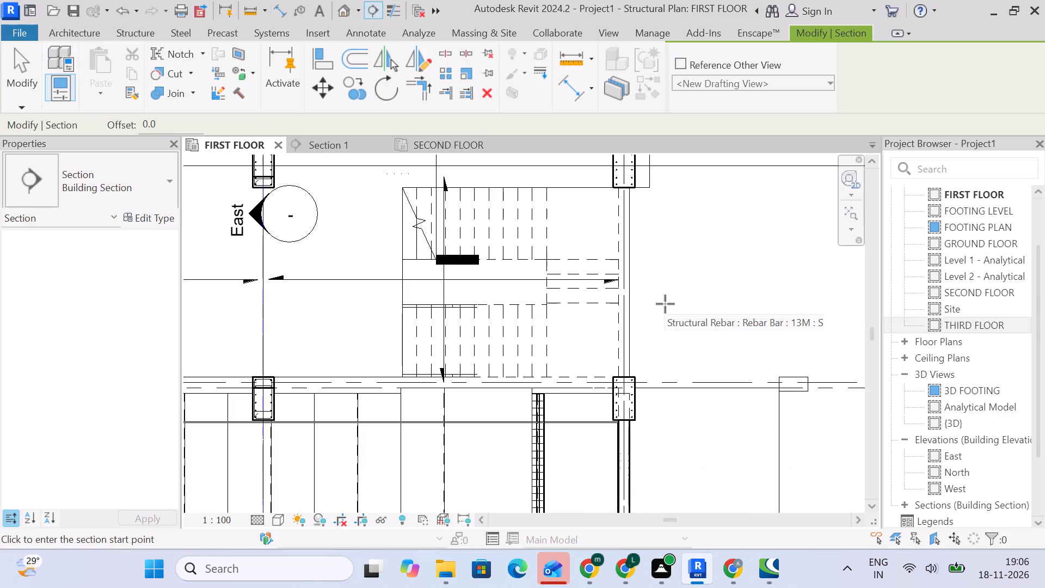
pyautogui.click(694, 345)
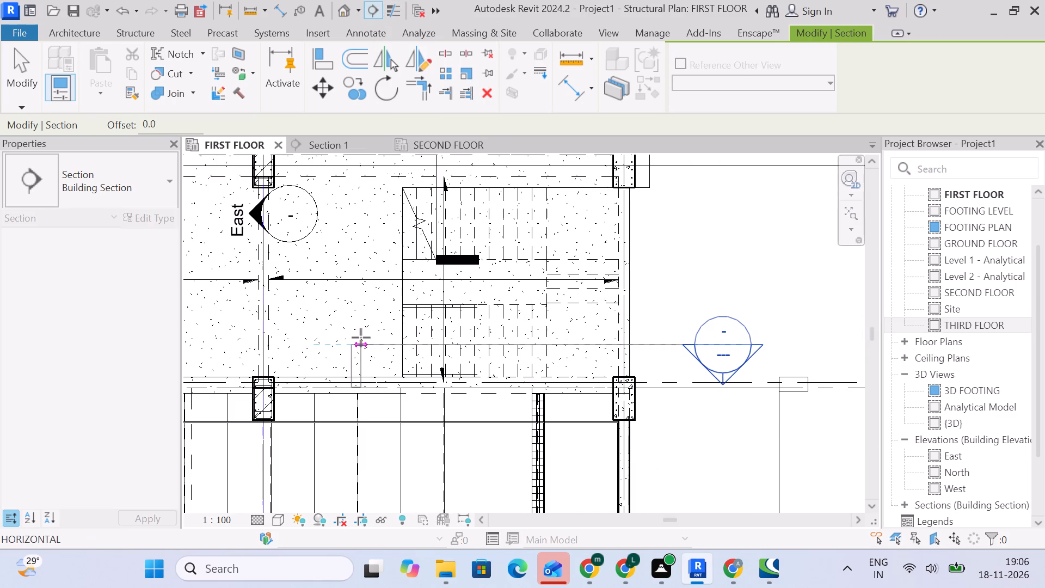
pyautogui.click(361, 338)
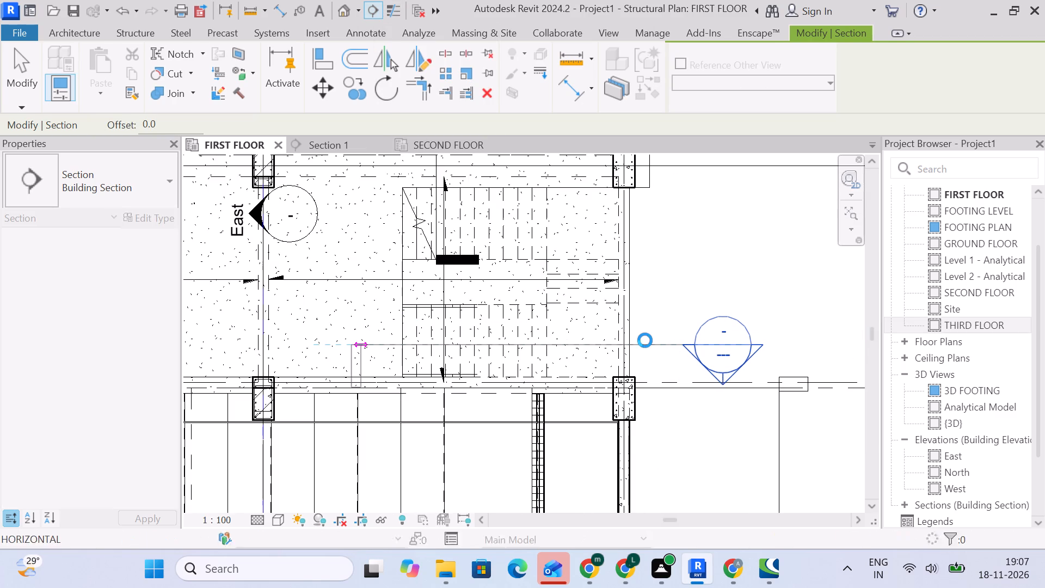
# Go to the new section's view and examine the linked stair flights and landing against the FIRST FLOOR and SECOND FLOOR beams and slabs.
pyautogui.rightClick(648, 344)
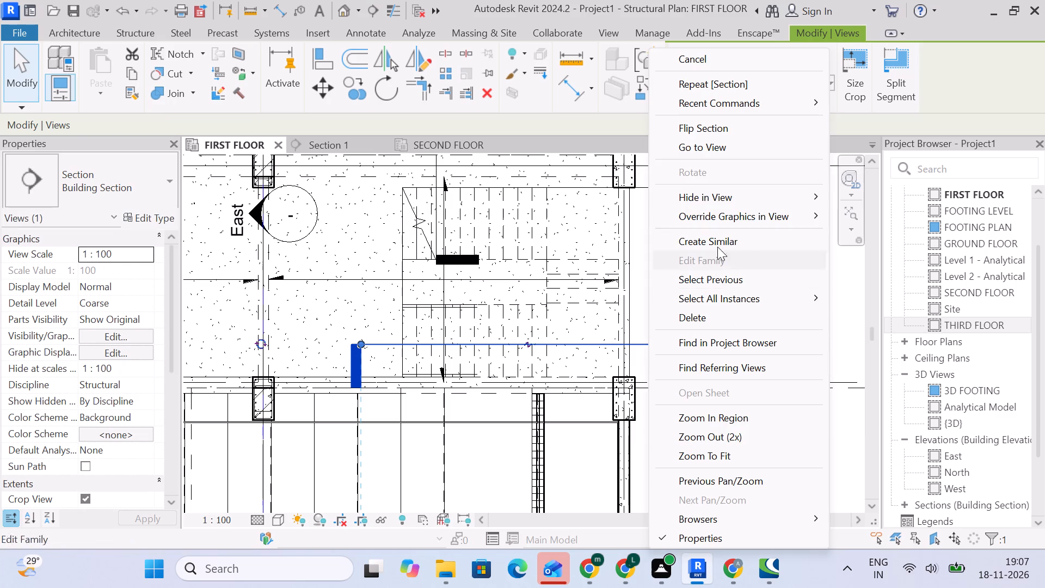
pyautogui.click(707, 148)
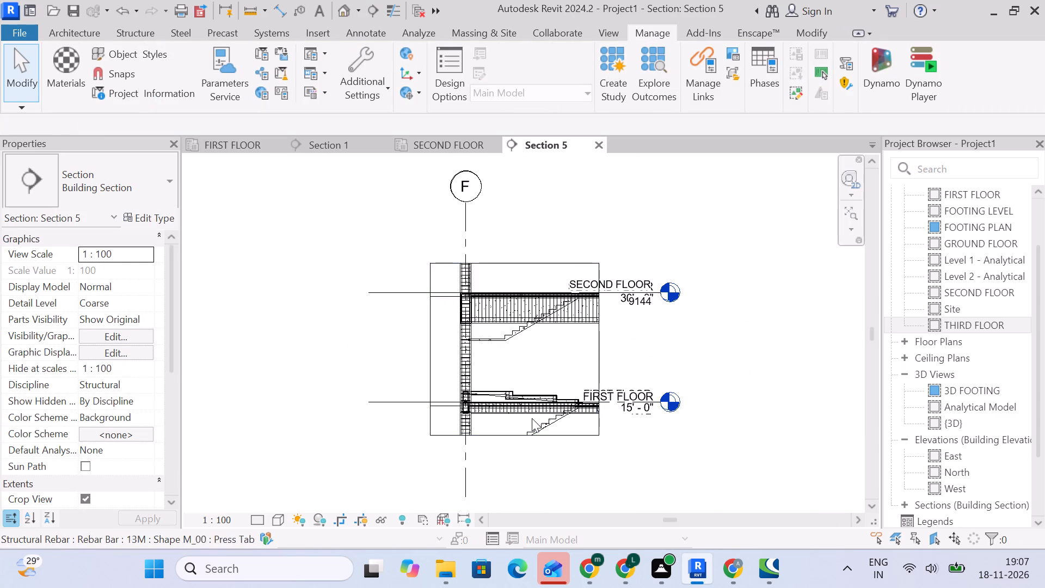
pyautogui.scroll(8, 531, 426)
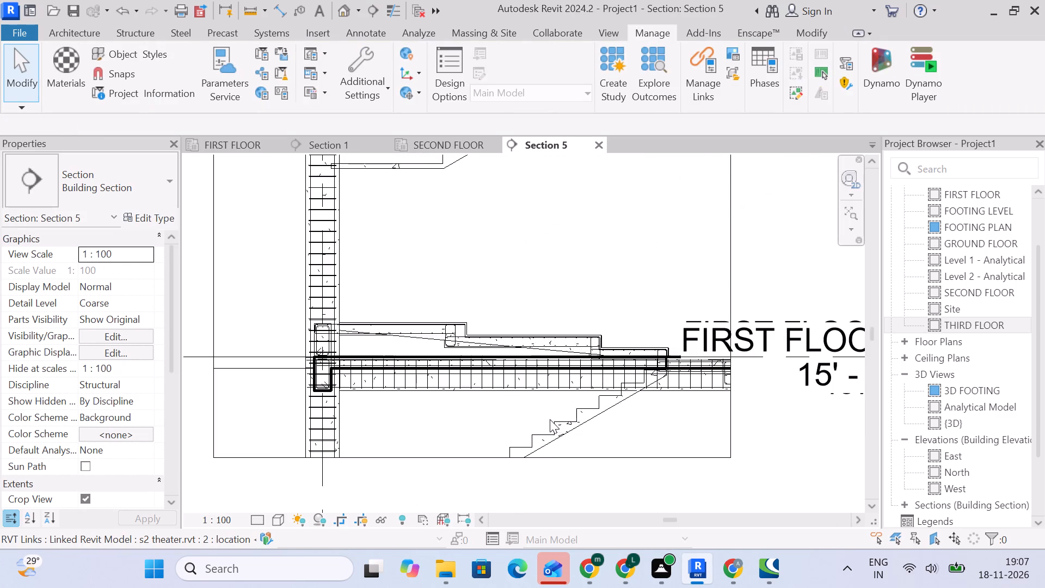
pyautogui.scroll(6, 548, 421)
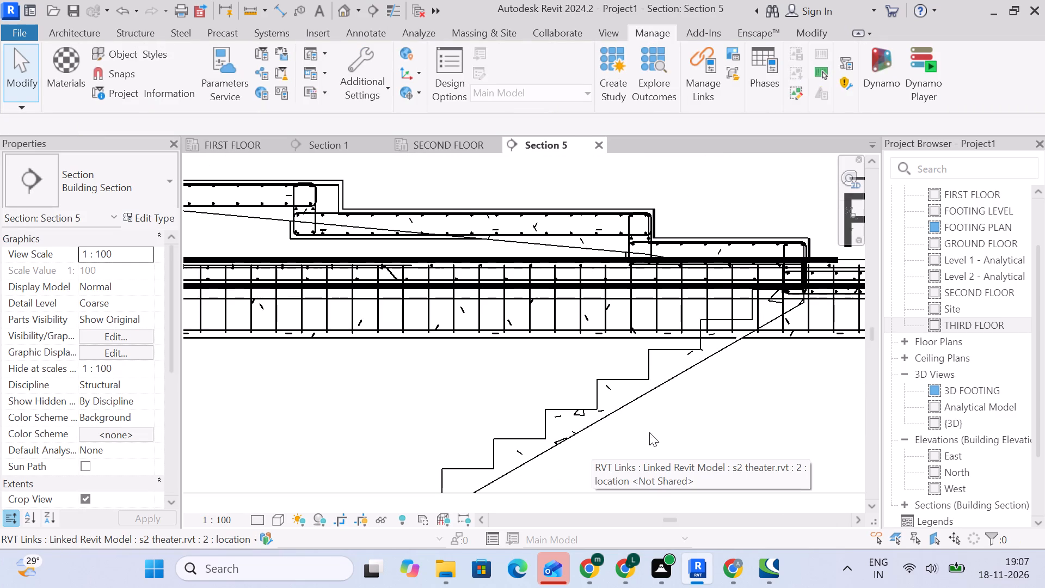
pyautogui.moveTo(658, 428); pyautogui.dragTo(546, 430, button='middle')
pyautogui.scroll(-10, 538, 424)
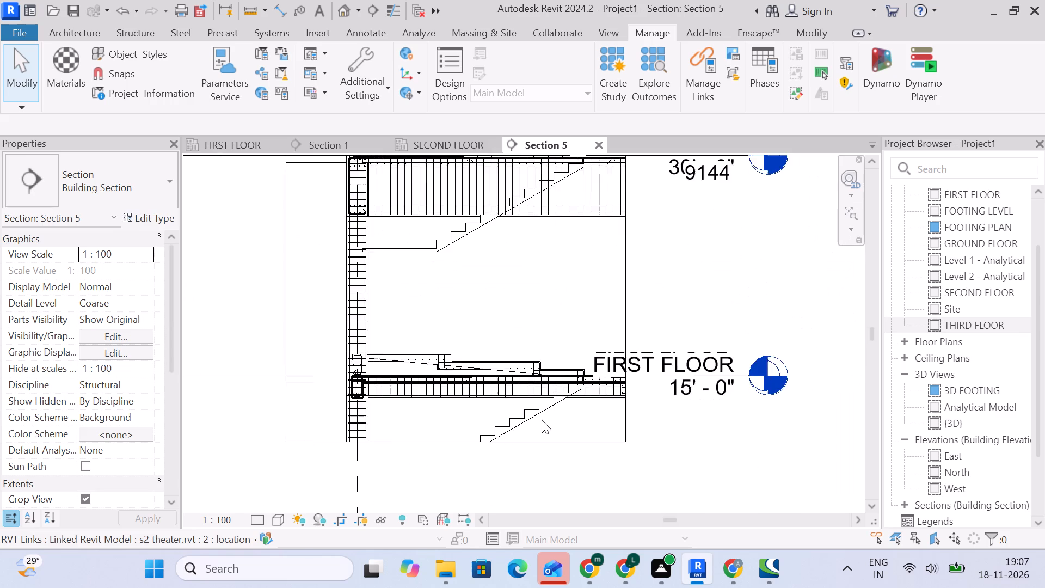
pyautogui.scroll(6, 520, 242)
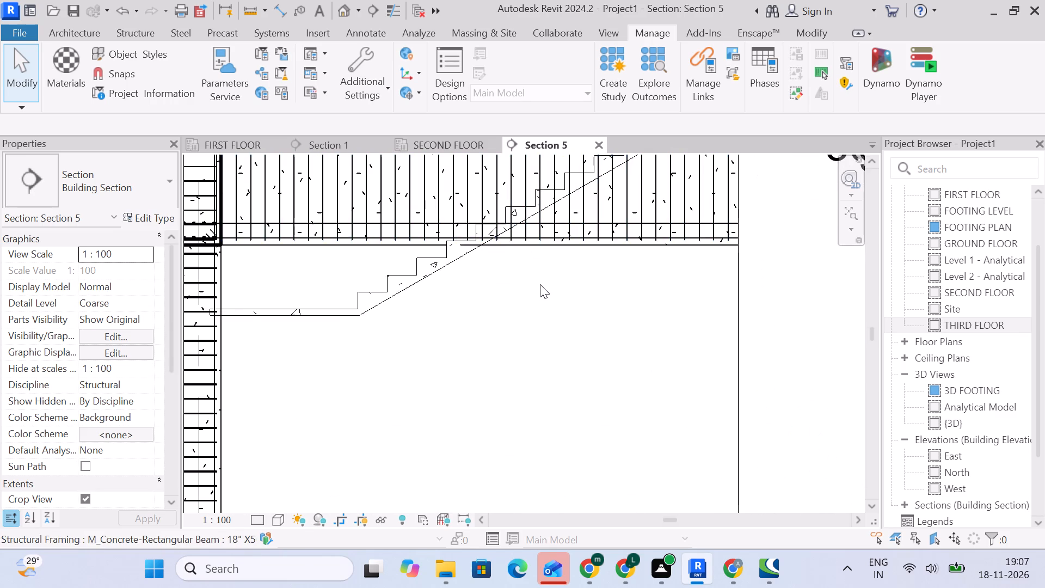
pyautogui.scroll(-4, 541, 284)
# In the FIRST FLOOR plan, pull the stair section's far clip in from beyond grid 1 to just past its section line, short of grid G.
pyautogui.click(229, 144)
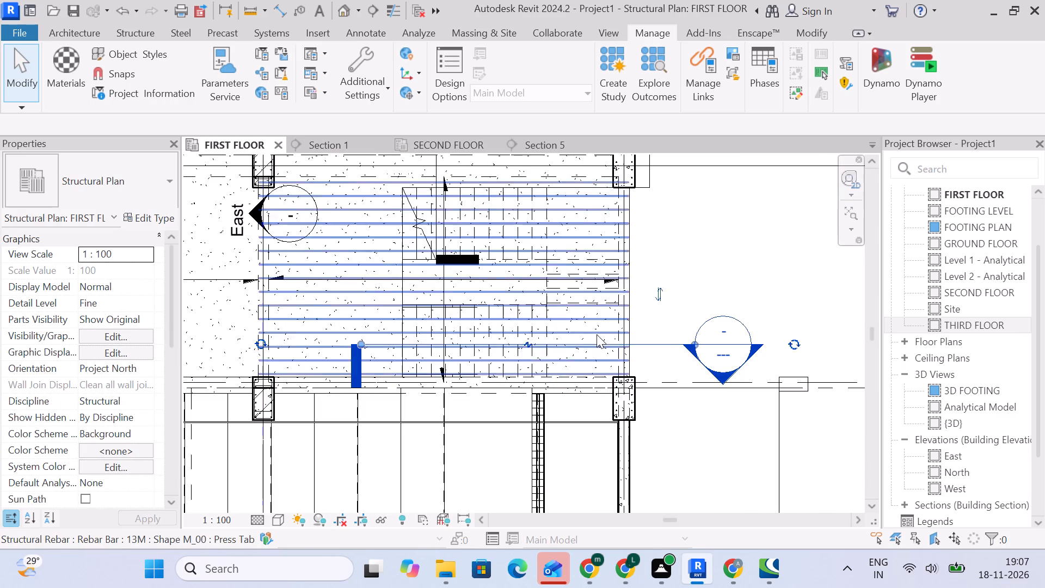
pyautogui.click(661, 345)
pyautogui.scroll(-5, 665, 386)
pyautogui.moveTo(663, 396); pyautogui.dragTo(664, 383, button='middle')
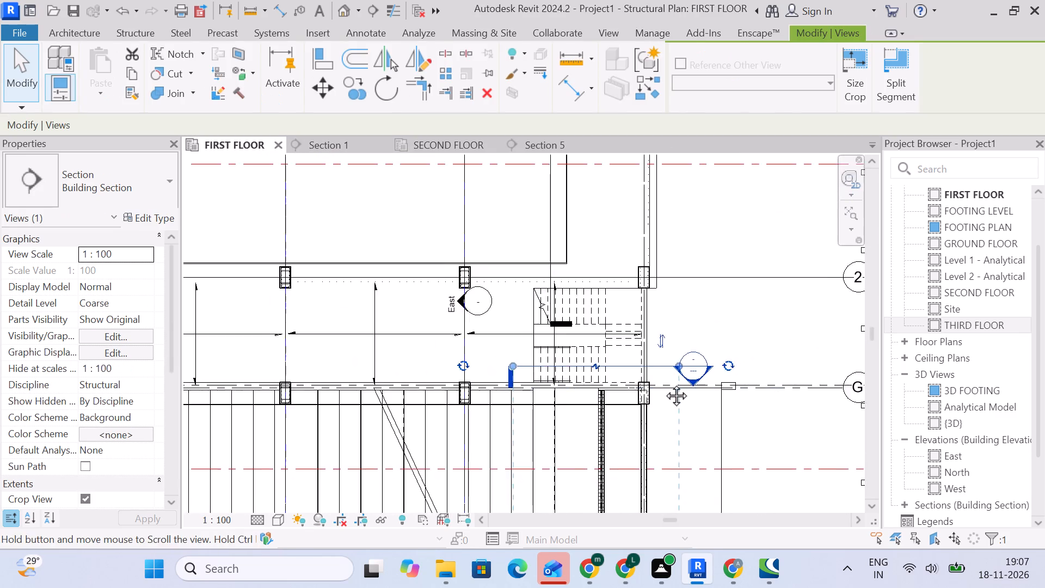
pyautogui.moveTo(664, 383); pyautogui.dragTo(614, 261, button='middle')
pyautogui.scroll(-5, 636, 334)
pyautogui.moveTo(672, 439); pyautogui.dragTo(625, 234, button='middle')
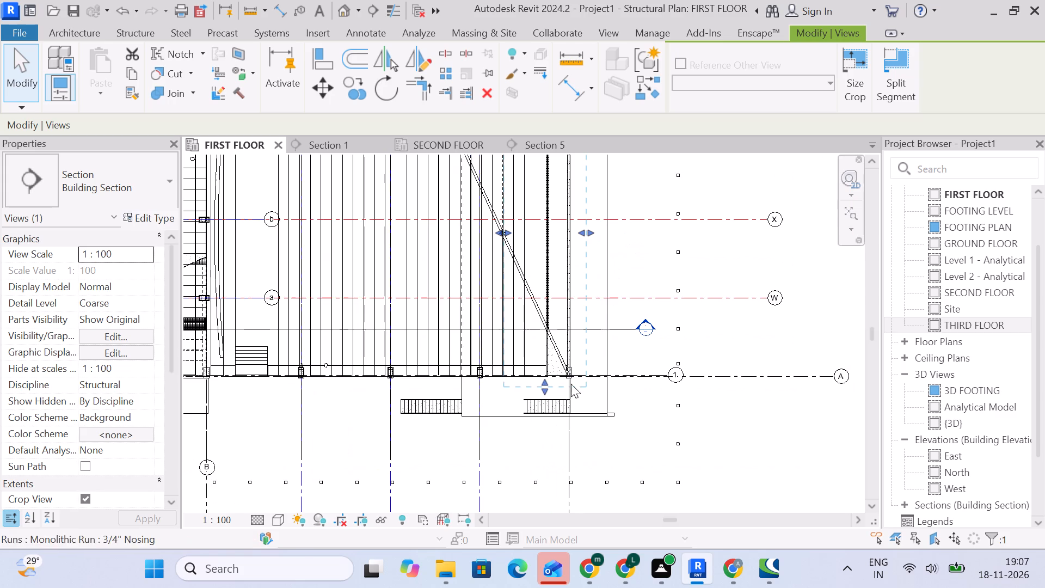
pyautogui.scroll(2, 570, 384)
pyautogui.moveTo(536, 387); pyautogui.dragTo(548, 195)
pyautogui.moveTo(548, 195); pyautogui.dragTo(555, 347, button='middle')
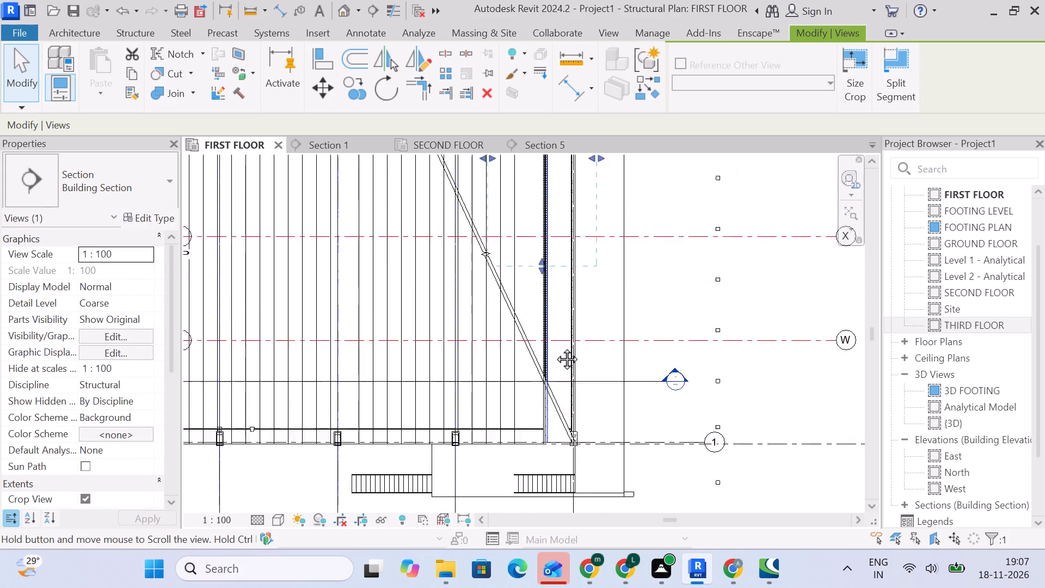
pyautogui.moveTo(555, 347); pyautogui.dragTo(549, 436, button='middle')
pyautogui.moveTo(538, 435); pyautogui.dragTo(543, 266)
pyautogui.scroll(6, 554, 221)
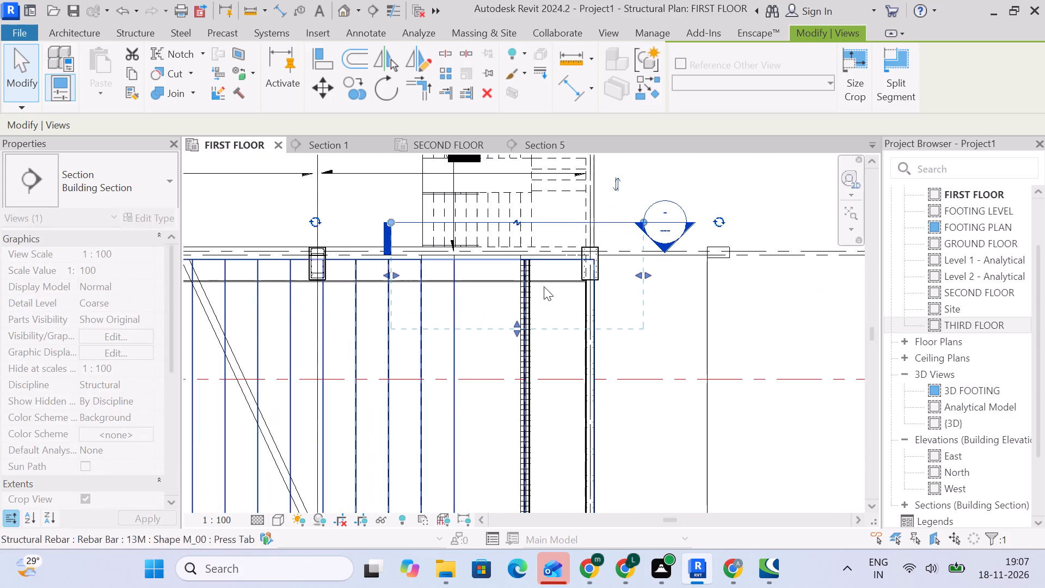
pyautogui.scroll(3, 533, 309)
pyautogui.moveTo(509, 339); pyautogui.dragTo(505, 201)
pyautogui.scroll(-3, 666, 169)
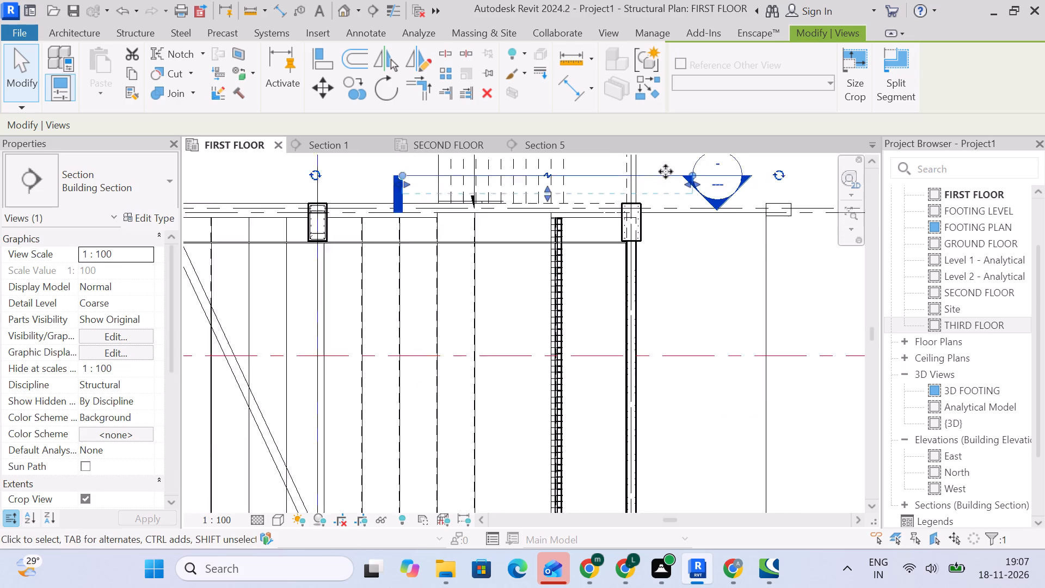
# Go to the stair section's view and examine the linked stair flights beneath the FIRST FLOOR and SECOND FLOOR slabs with the shallower view depth.
pyautogui.moveTo(666, 171); pyautogui.dragTo(652, 310, button='middle')
pyautogui.rightClick(684, 267)
pyautogui.click(738, 150)
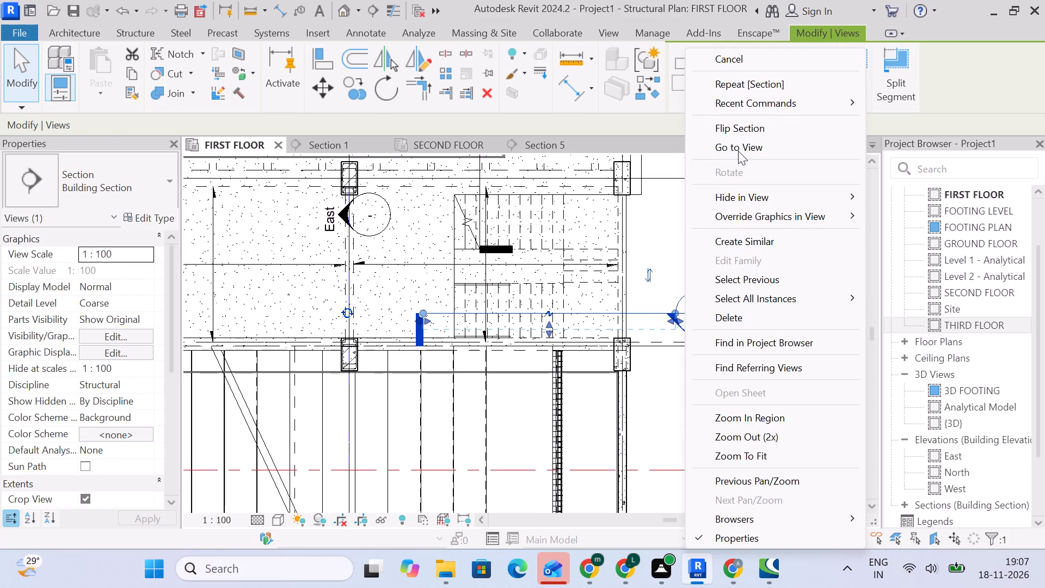
pyautogui.moveTo(599, 360); pyautogui.dragTo(599, 214, button='middle')
pyautogui.scroll(4, 539, 345)
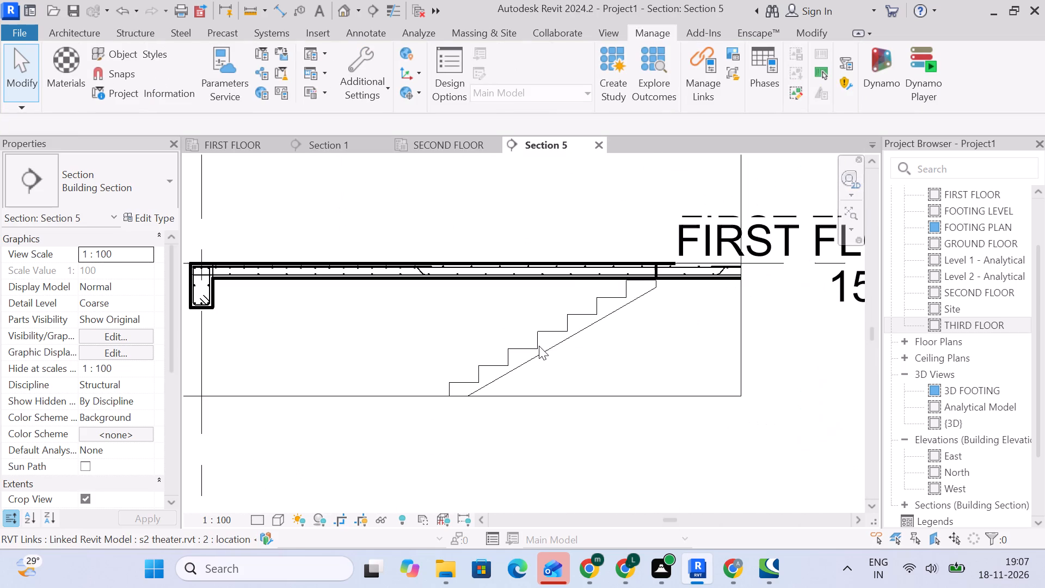
pyautogui.scroll(1, 642, 332)
pyautogui.scroll(2, 450, 389)
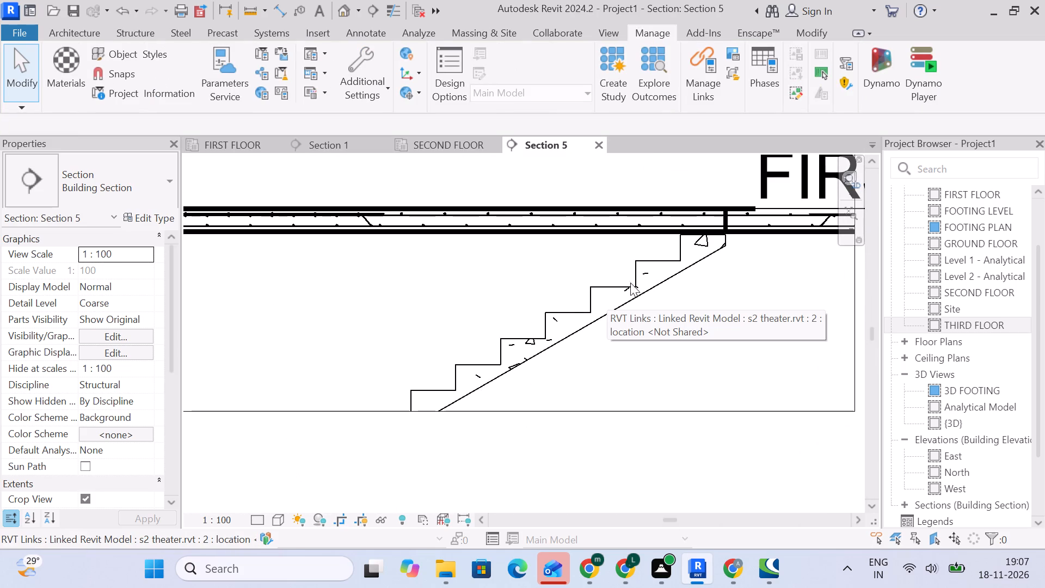
pyautogui.moveTo(704, 238); pyautogui.dragTo(590, 321, button='middle')
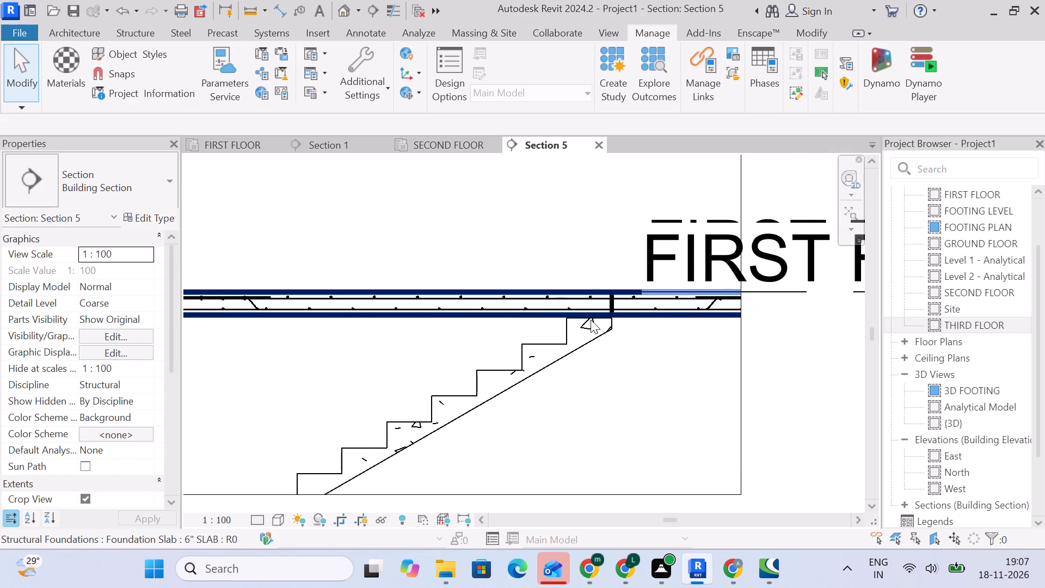
pyautogui.scroll(-4, 630, 298)
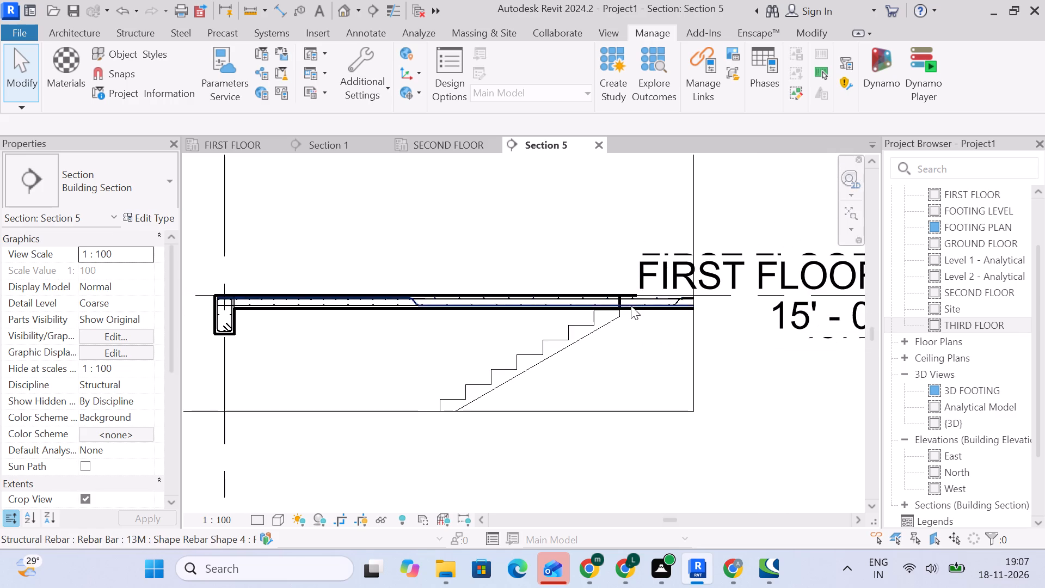
pyautogui.scroll(-4, 631, 306)
pyautogui.moveTo(513, 212); pyautogui.dragTo(505, 403, button='middle')
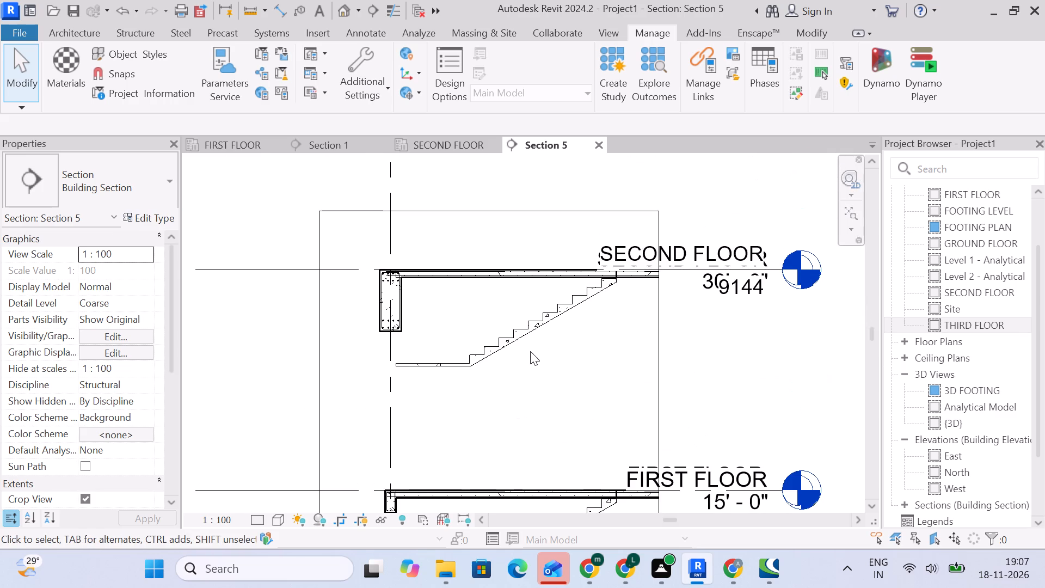
pyautogui.scroll(-4, 522, 393)
pyautogui.moveTo(523, 397); pyautogui.dragTo(518, 268, button='middle')
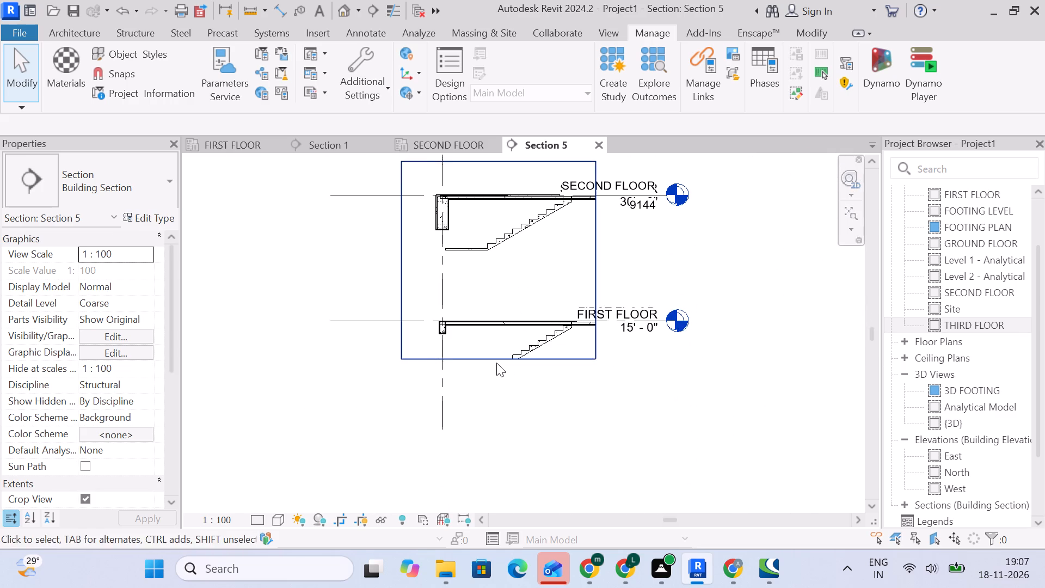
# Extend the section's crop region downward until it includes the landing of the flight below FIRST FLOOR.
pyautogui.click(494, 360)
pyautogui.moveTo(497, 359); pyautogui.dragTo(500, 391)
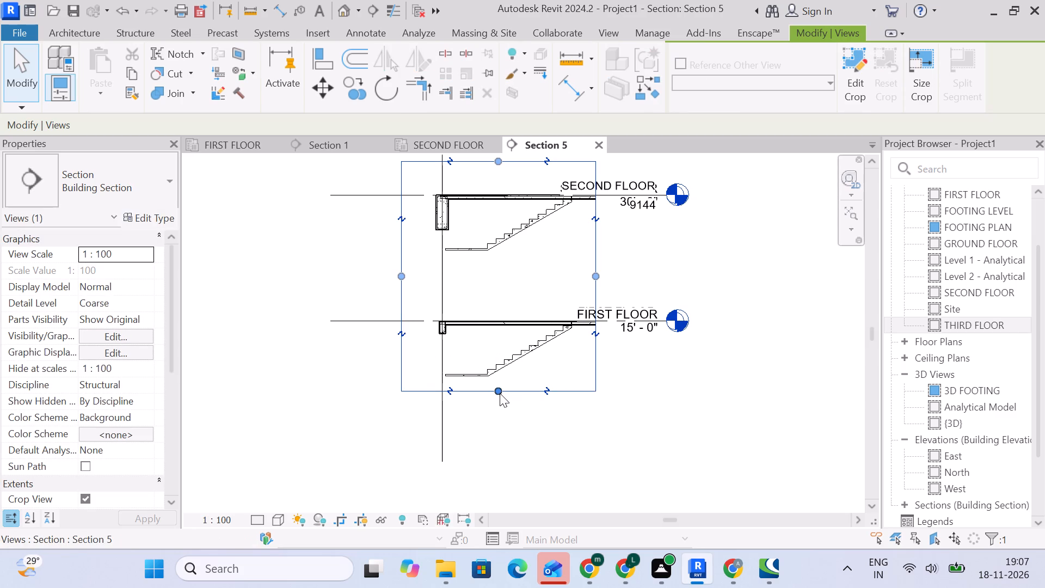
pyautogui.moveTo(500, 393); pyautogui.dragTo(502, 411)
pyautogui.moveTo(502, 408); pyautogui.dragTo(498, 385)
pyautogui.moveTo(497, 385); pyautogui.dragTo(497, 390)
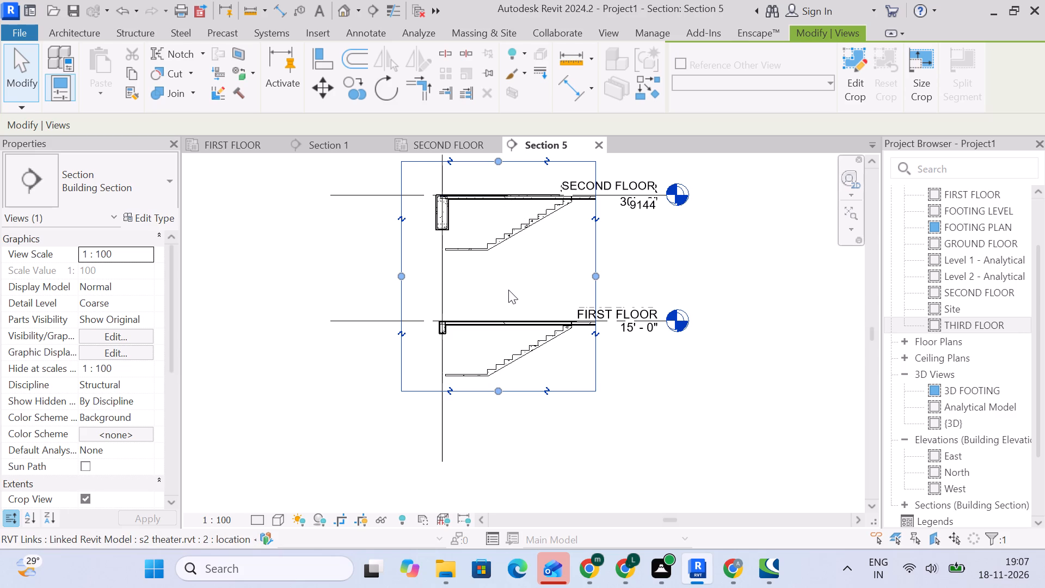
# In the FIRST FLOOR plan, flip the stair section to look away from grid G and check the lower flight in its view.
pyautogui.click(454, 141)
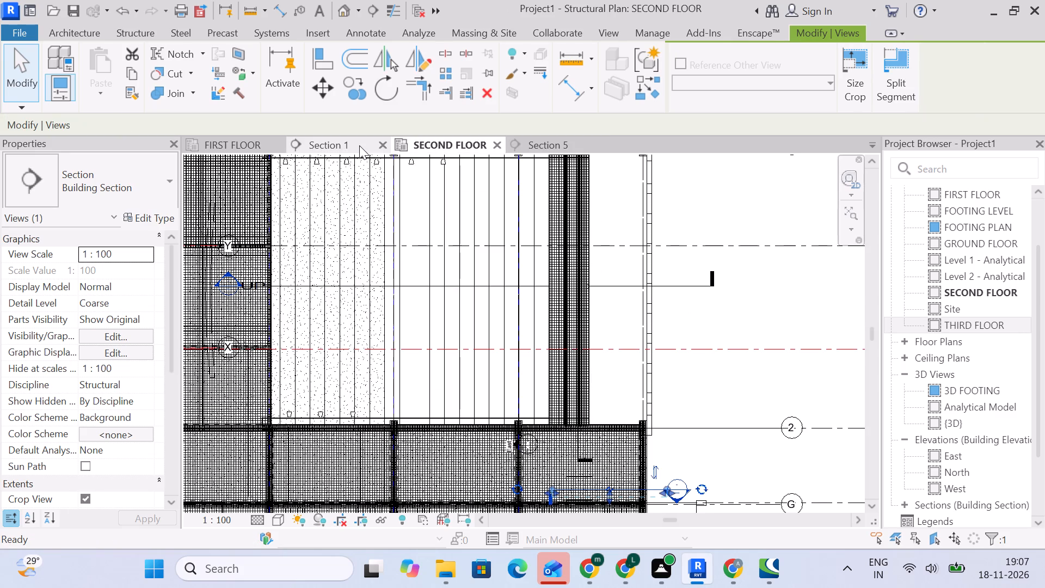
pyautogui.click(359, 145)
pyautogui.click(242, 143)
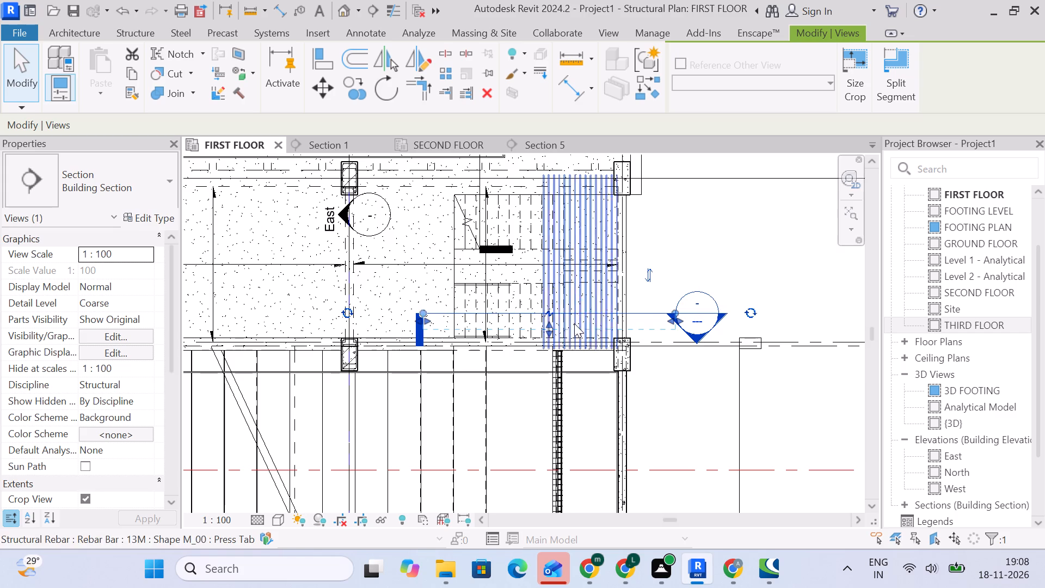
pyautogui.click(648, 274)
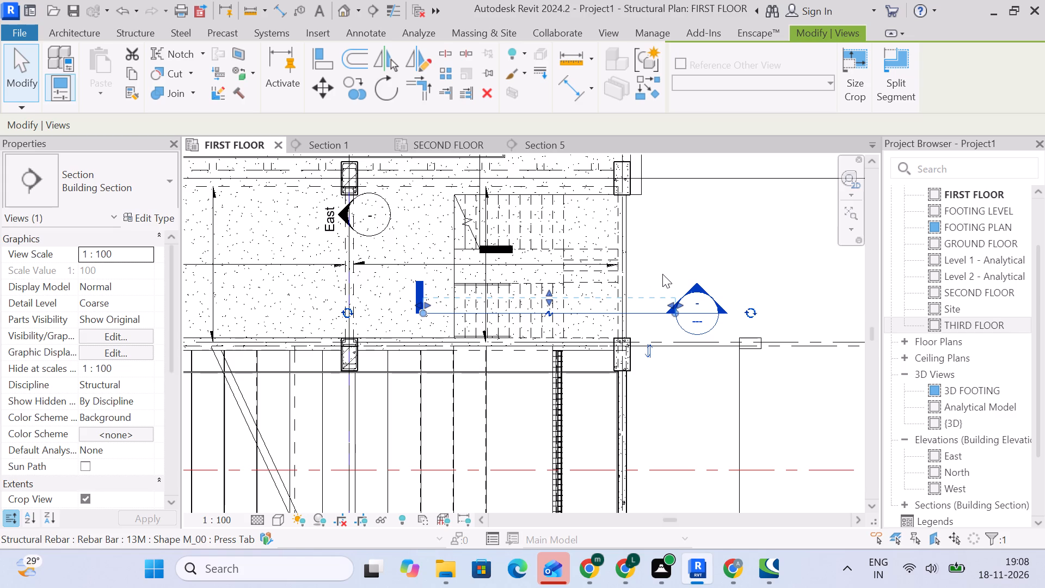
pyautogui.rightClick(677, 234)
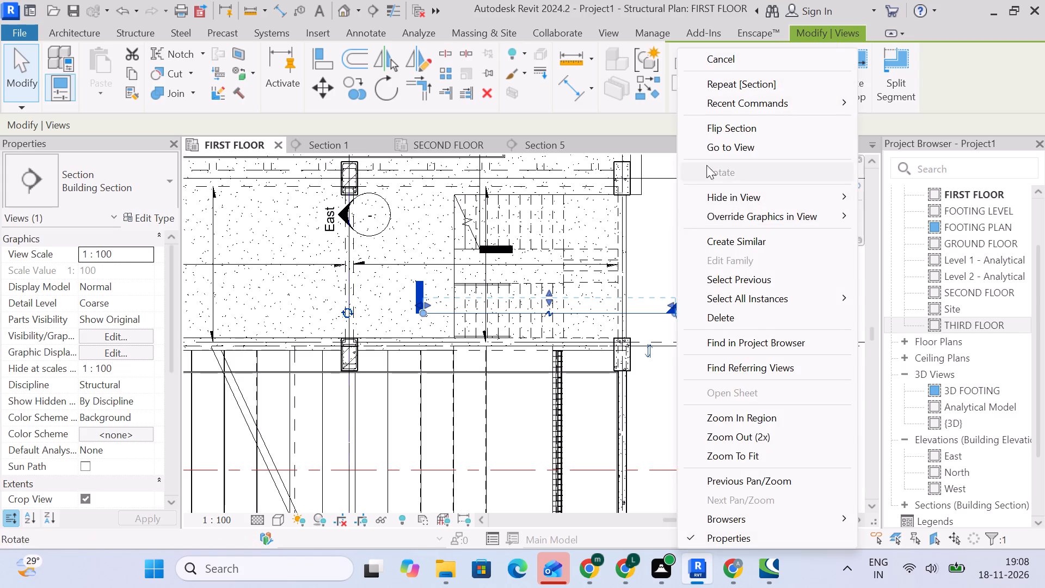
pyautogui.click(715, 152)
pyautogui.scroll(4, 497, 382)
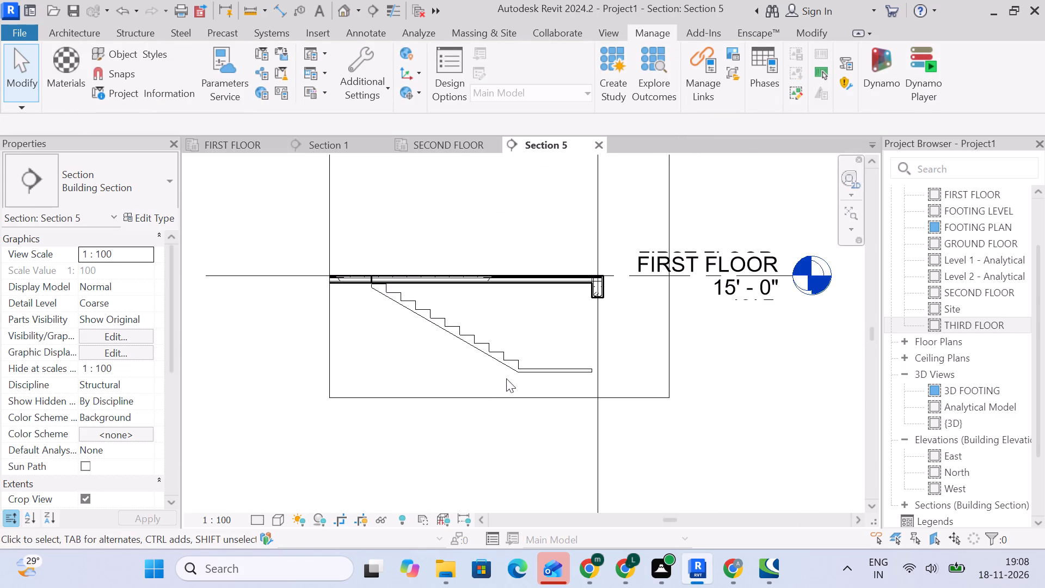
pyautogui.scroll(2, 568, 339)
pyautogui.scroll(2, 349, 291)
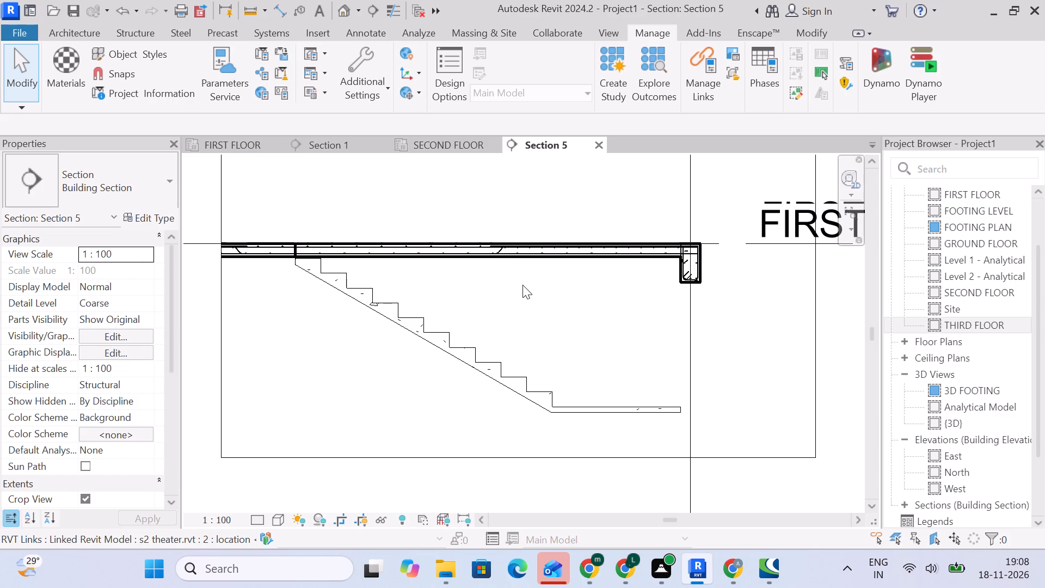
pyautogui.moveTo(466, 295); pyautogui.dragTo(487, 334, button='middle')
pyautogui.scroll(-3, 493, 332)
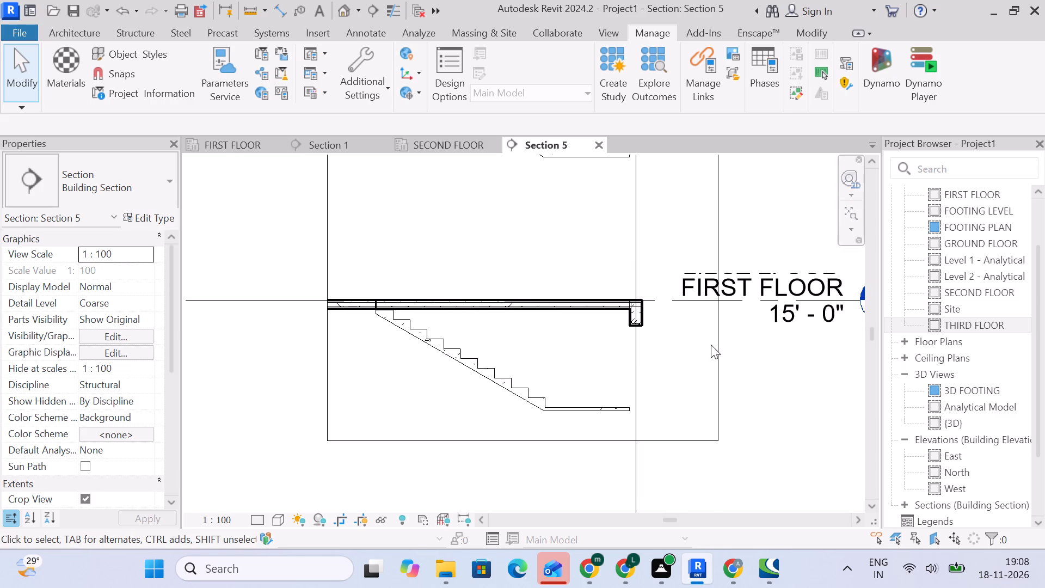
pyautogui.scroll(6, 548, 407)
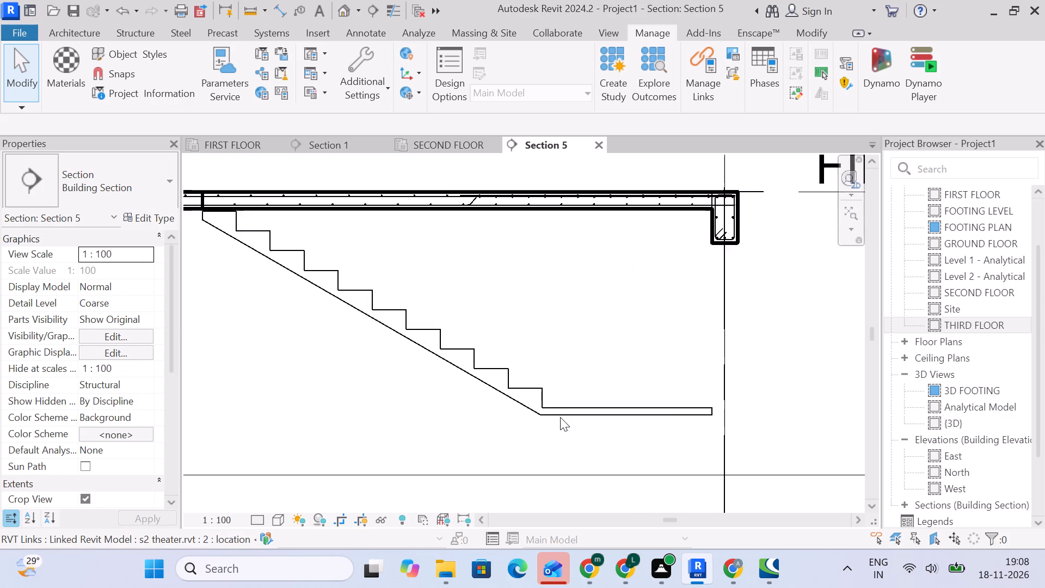
# Extend the stair section's crop region downward to just below the GROUND FLOOR level.
pyautogui.click(562, 419)
pyautogui.scroll(-4, 563, 419)
pyautogui.scroll(-2, 745, 392)
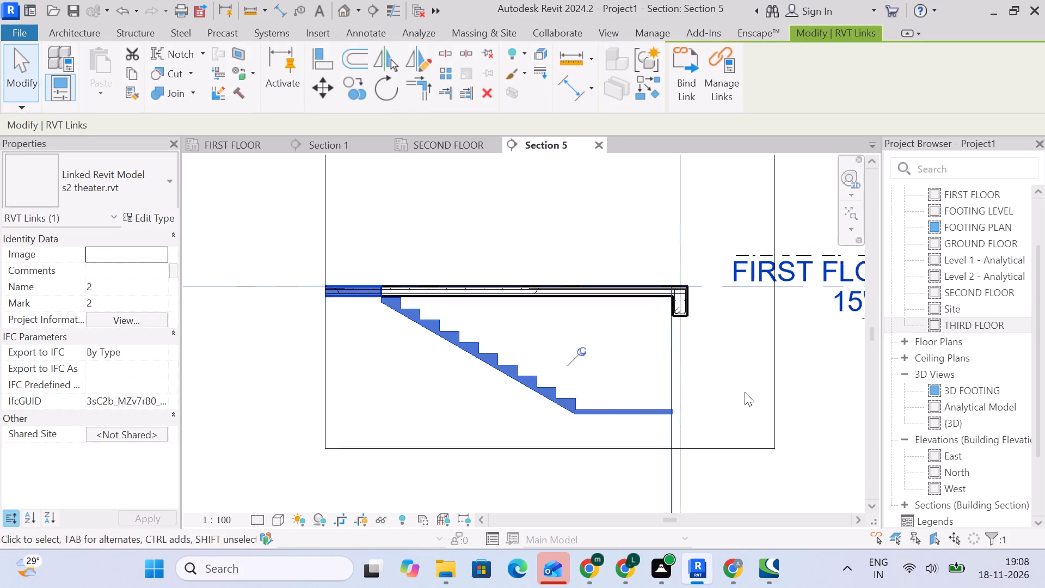
pyautogui.scroll(-2, 745, 392)
pyautogui.moveTo(745, 392); pyautogui.dragTo(660, 366, button='middle')
pyautogui.moveTo(800, 358); pyautogui.dragTo(791, 359)
pyautogui.click(565, 408)
pyautogui.scroll(-3, 564, 408)
pyautogui.moveTo(564, 411); pyautogui.dragTo(564, 385, button='middle')
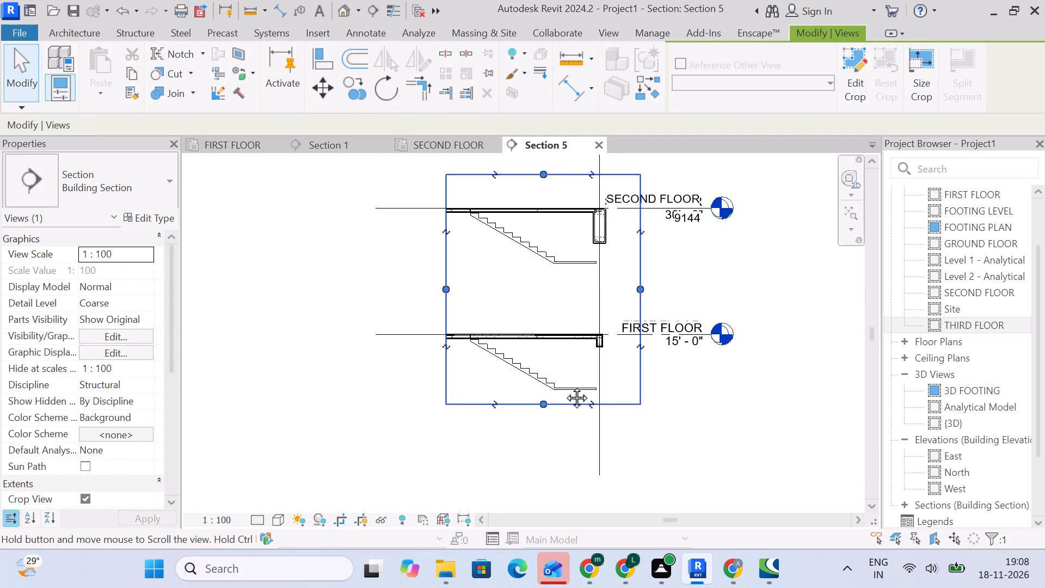
pyautogui.moveTo(564, 385); pyautogui.dragTo(551, 334, button='middle')
pyautogui.moveTo(529, 328); pyautogui.dragTo(536, 471)
pyautogui.moveTo(705, 437); pyautogui.dragTo(702, 296, button='middle')
pyautogui.moveTo(524, 327); pyautogui.dragTo(524, 299)
pyautogui.moveTo(716, 293); pyautogui.dragTo(714, 489, button='middle')
pyautogui.scroll(-4, 696, 431)
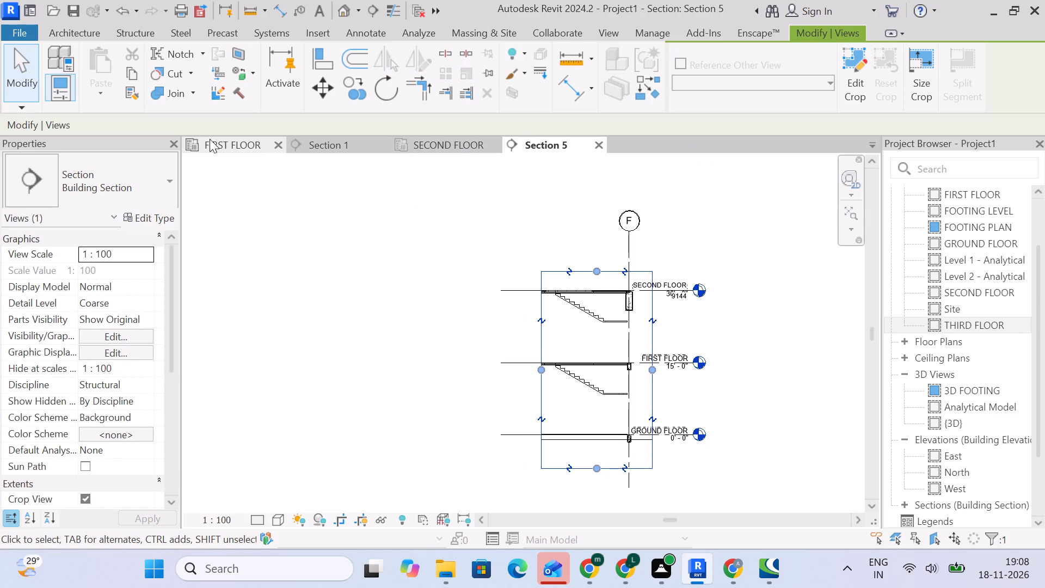
# In the FIRST FLOOR plan, move the stair section line from the flight near grid G to the parallel flight near grid 2.
pyautogui.moveTo(220, 141); pyautogui.dragTo(226, 144)
pyautogui.moveTo(646, 312); pyautogui.dragTo(640, 229)
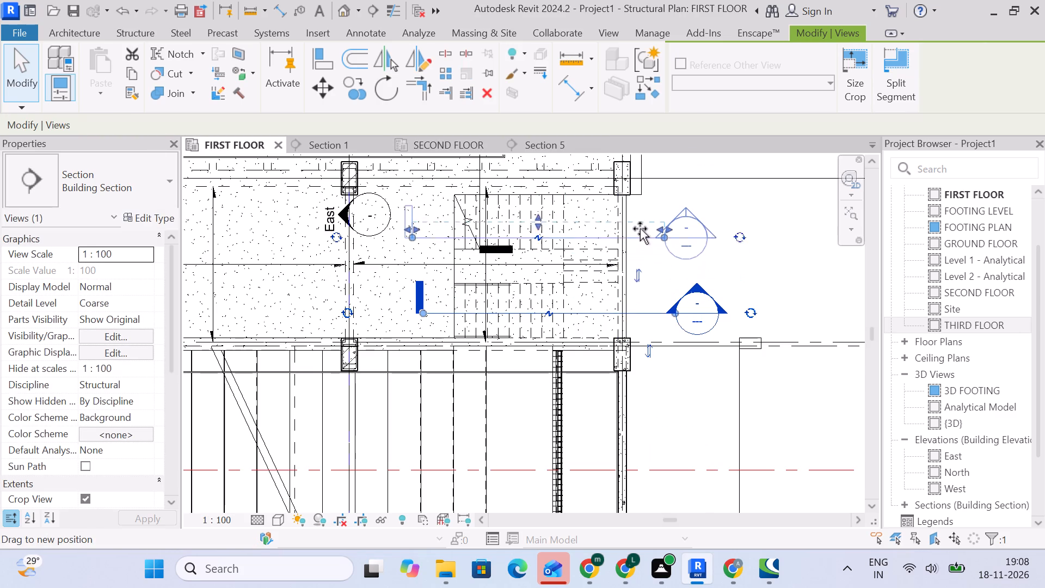
pyautogui.moveTo(640, 229); pyautogui.dragTo(646, 225)
# In the stair section's view, examine the flight rising from GROUND FLOOR to the landing below FIRST FLOOR.
pyautogui.click(555, 144)
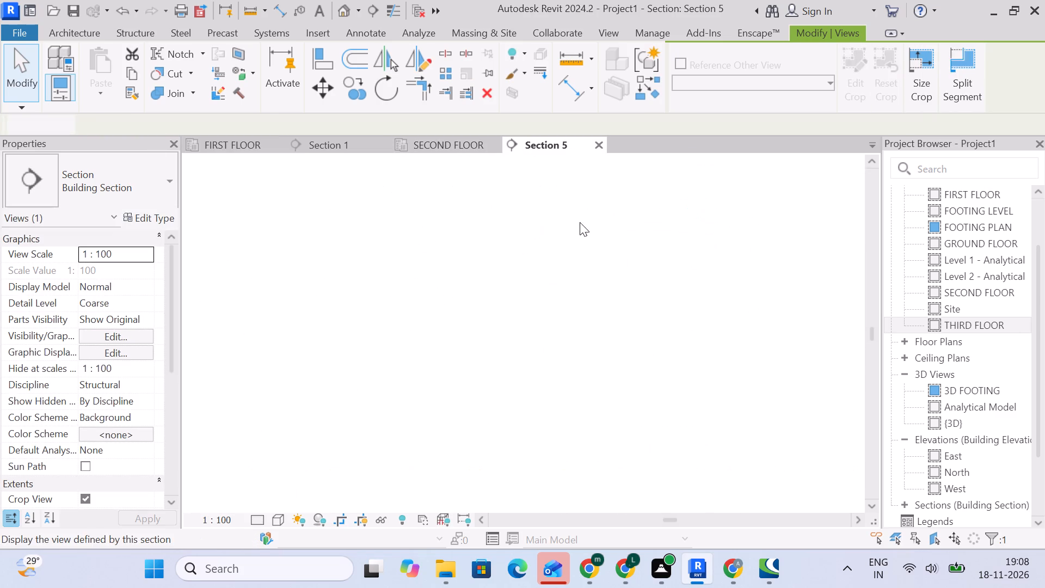
pyautogui.scroll(5, 577, 409)
pyautogui.moveTo(614, 451); pyautogui.dragTo(607, 366, button='middle')
pyautogui.scroll(5, 583, 363)
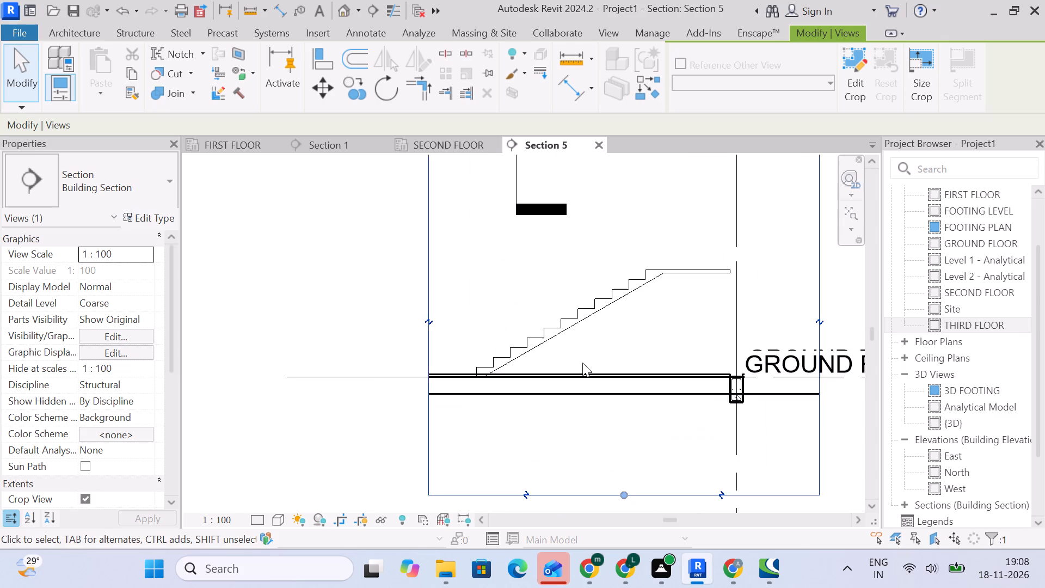
pyautogui.moveTo(575, 415); pyautogui.dragTo(446, 486, button='middle')
pyautogui.scroll(-1, 503, 387)
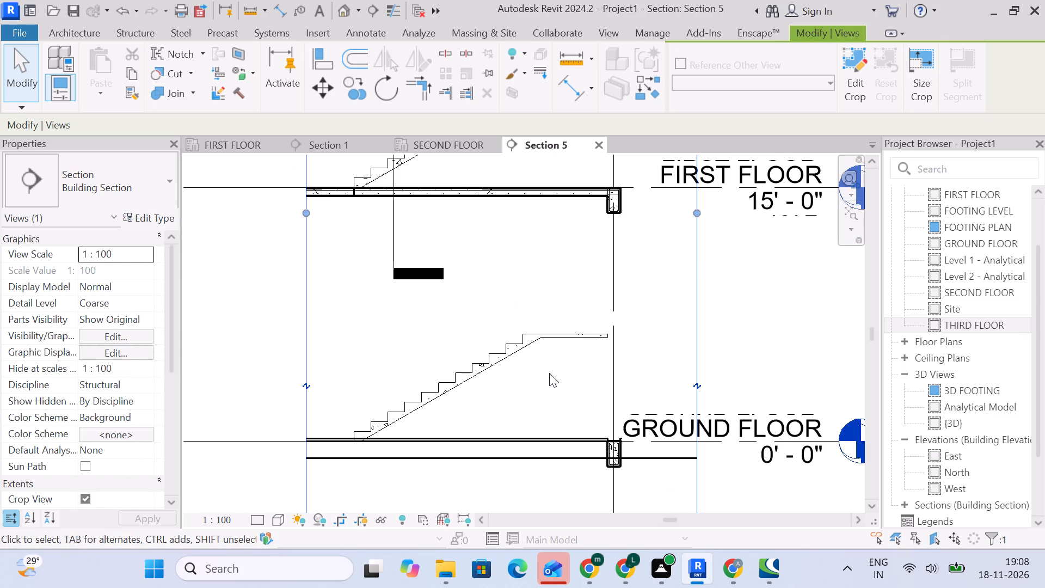
pyautogui.scroll(4, 371, 428)
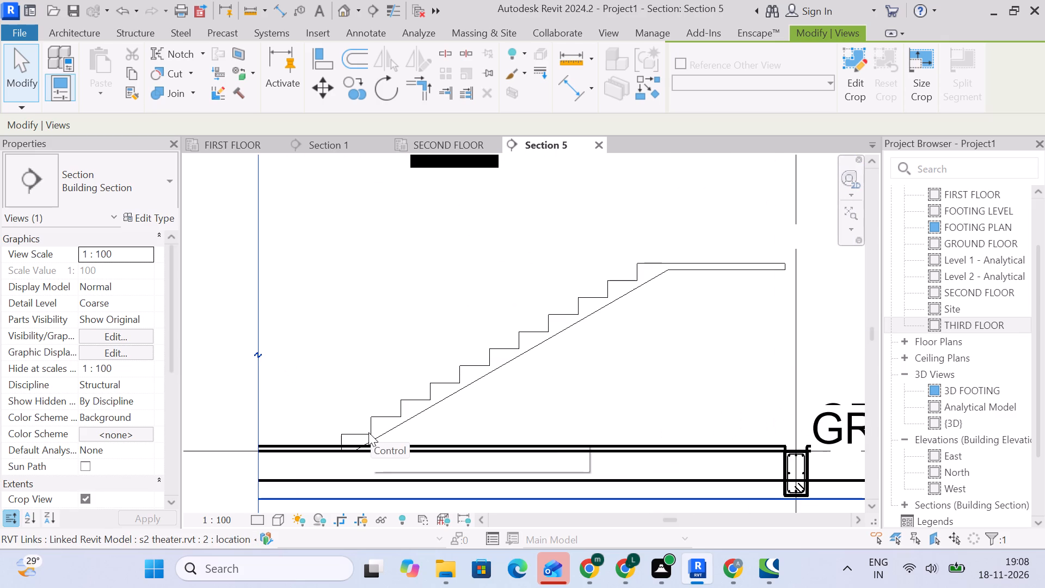
pyautogui.scroll(-4, 385, 421)
# In the FIRST FLOOR plan, flip the stair section to look toward grid G, with its far clip extended into the flight near that grid.
pyautogui.click(330, 140)
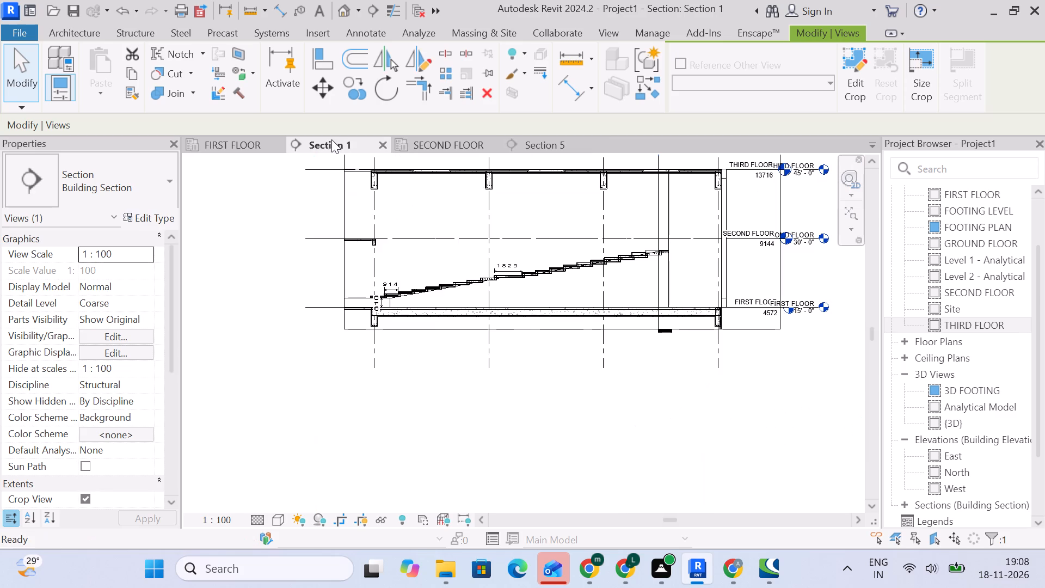
pyautogui.click(236, 149)
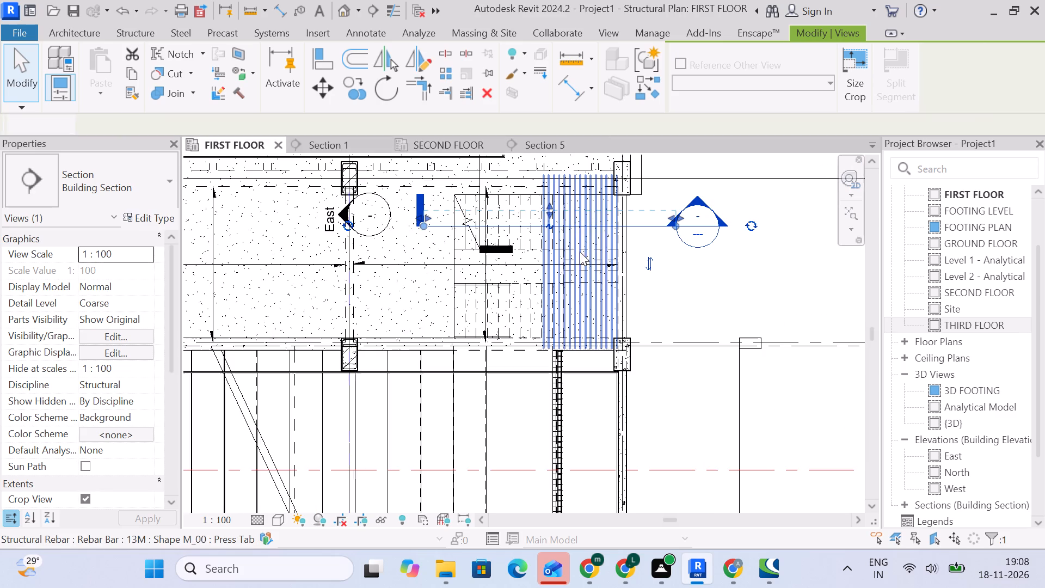
pyautogui.click(649, 265)
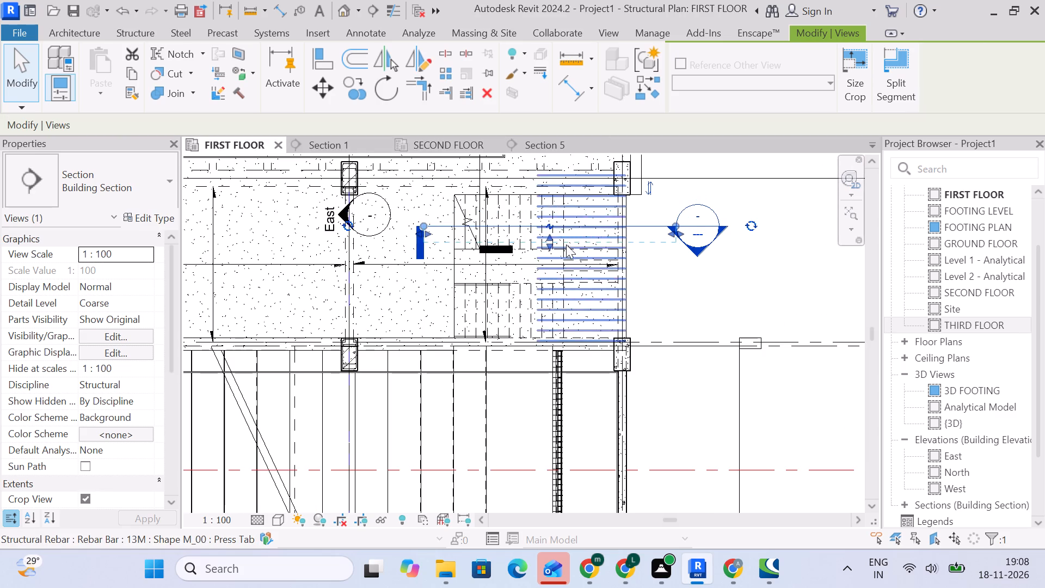
pyautogui.moveTo(551, 241); pyautogui.dragTo(557, 301)
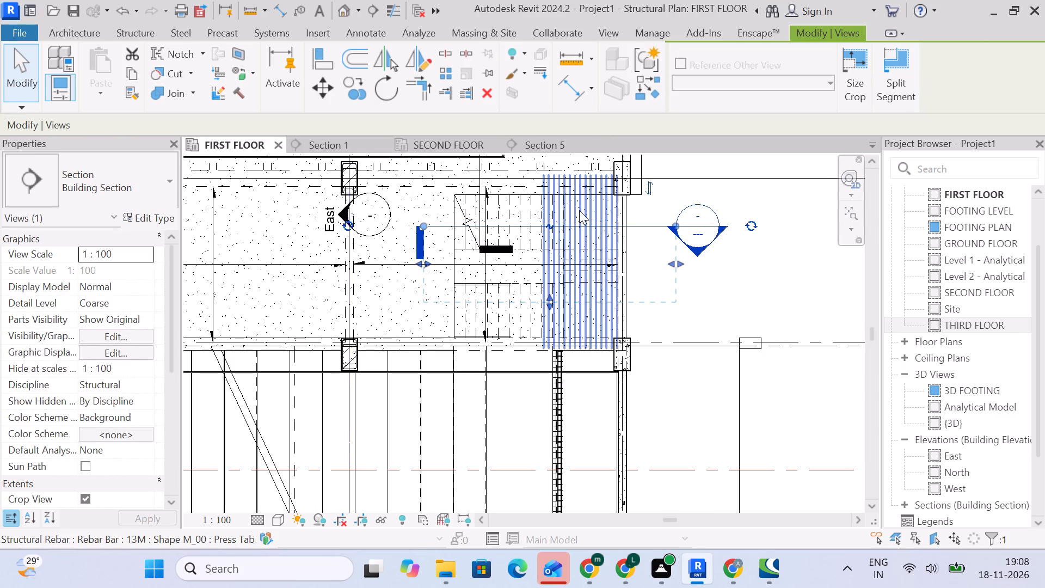
# In the stair section's view, examine the landing and the flight rising from GROUND FLOOR.
pyautogui.click(545, 145)
pyautogui.scroll(5, 456, 347)
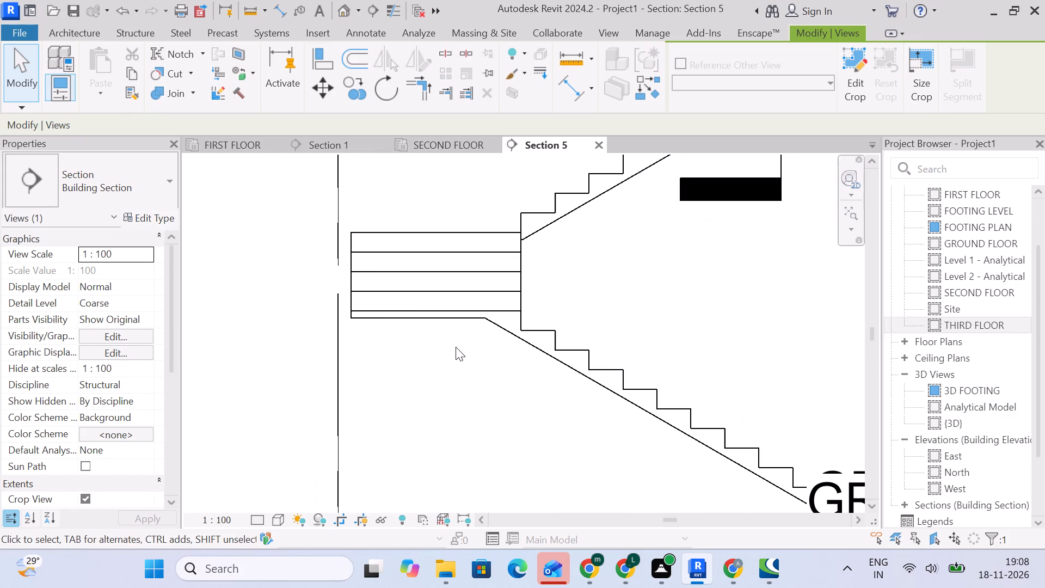
pyautogui.moveTo(614, 388); pyautogui.dragTo(525, 364, button='middle')
pyautogui.scroll(-2, 516, 357)
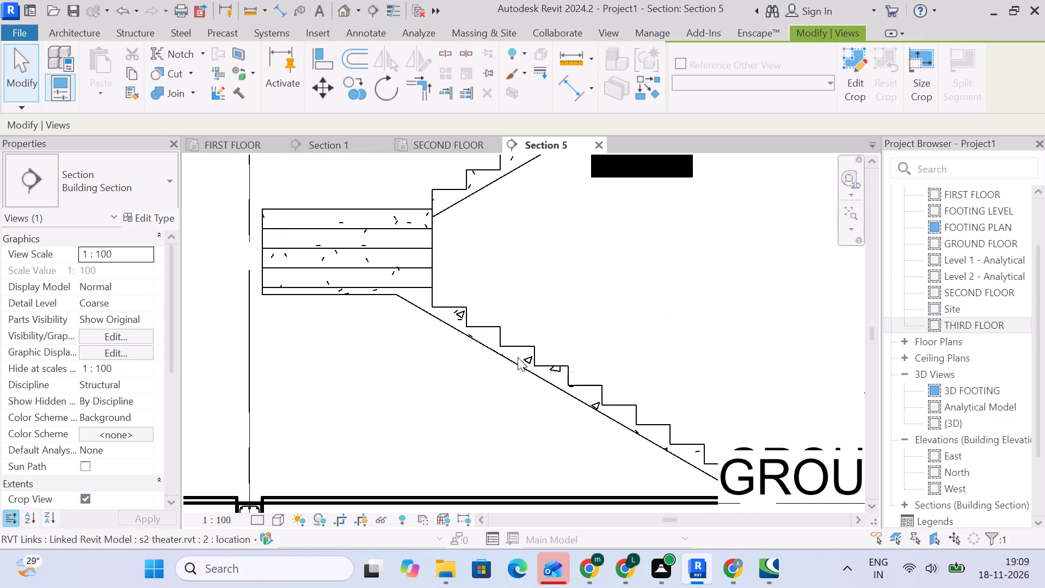
pyautogui.scroll(-2, 518, 357)
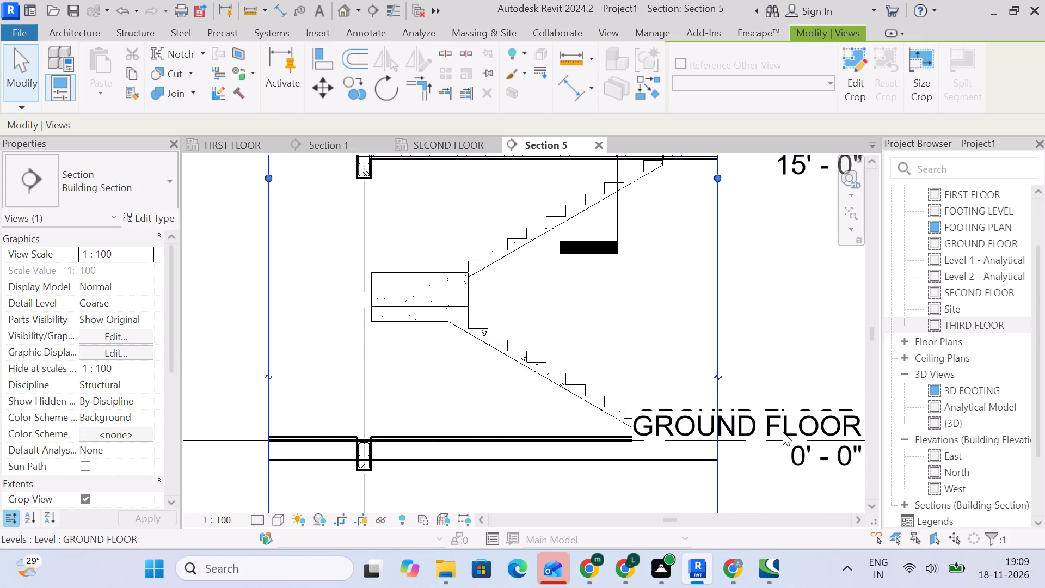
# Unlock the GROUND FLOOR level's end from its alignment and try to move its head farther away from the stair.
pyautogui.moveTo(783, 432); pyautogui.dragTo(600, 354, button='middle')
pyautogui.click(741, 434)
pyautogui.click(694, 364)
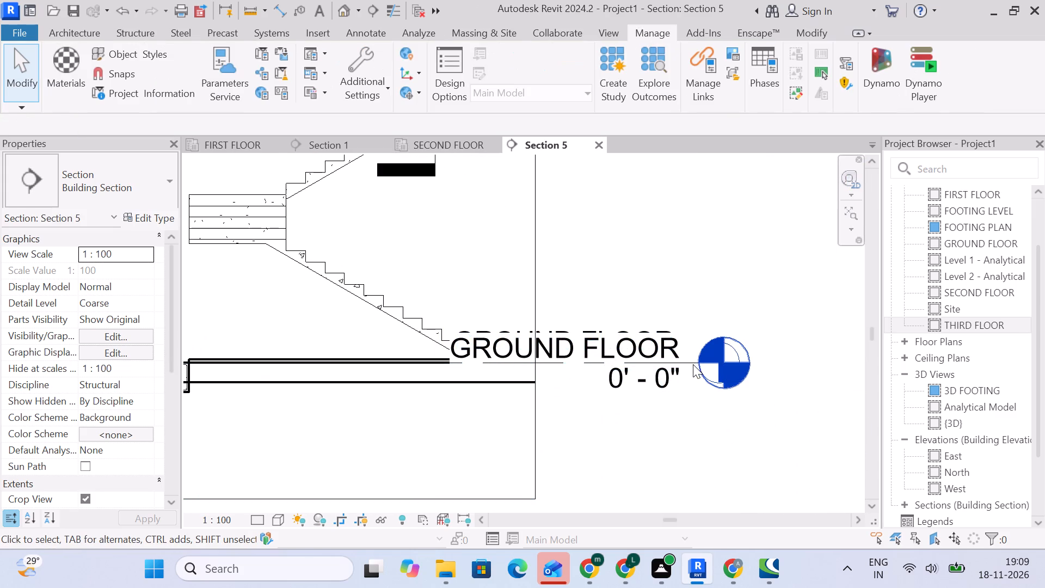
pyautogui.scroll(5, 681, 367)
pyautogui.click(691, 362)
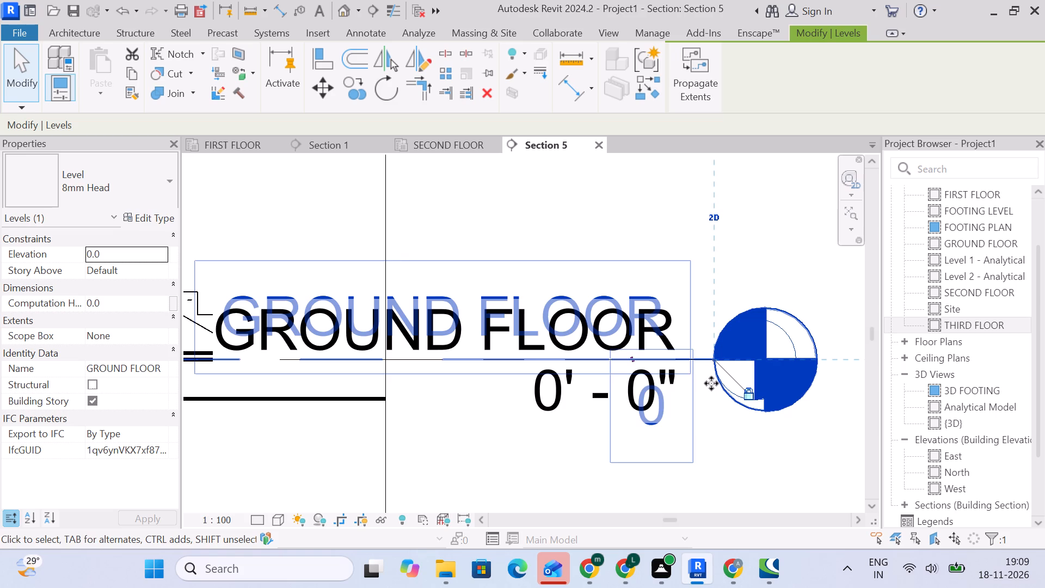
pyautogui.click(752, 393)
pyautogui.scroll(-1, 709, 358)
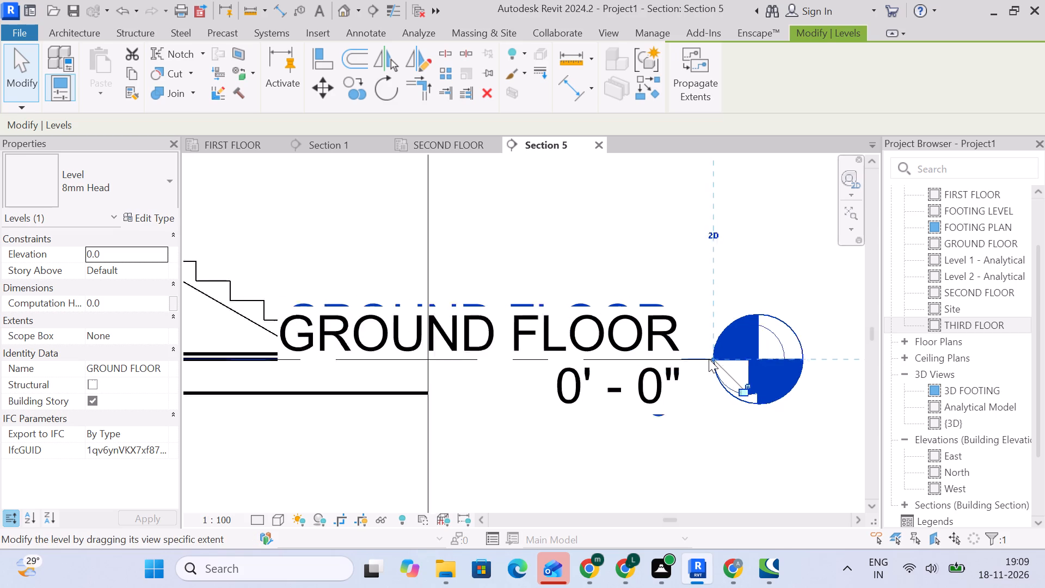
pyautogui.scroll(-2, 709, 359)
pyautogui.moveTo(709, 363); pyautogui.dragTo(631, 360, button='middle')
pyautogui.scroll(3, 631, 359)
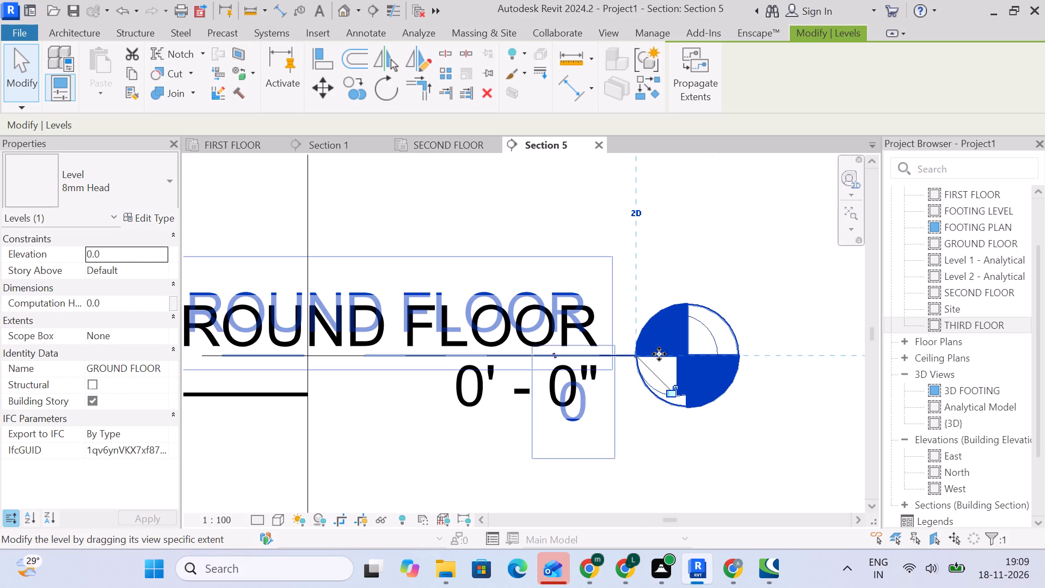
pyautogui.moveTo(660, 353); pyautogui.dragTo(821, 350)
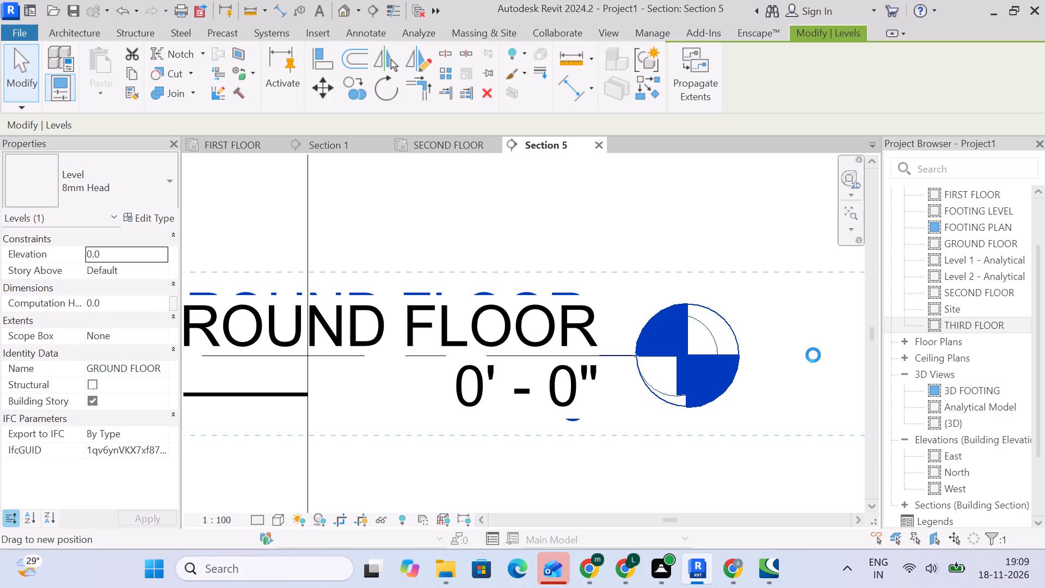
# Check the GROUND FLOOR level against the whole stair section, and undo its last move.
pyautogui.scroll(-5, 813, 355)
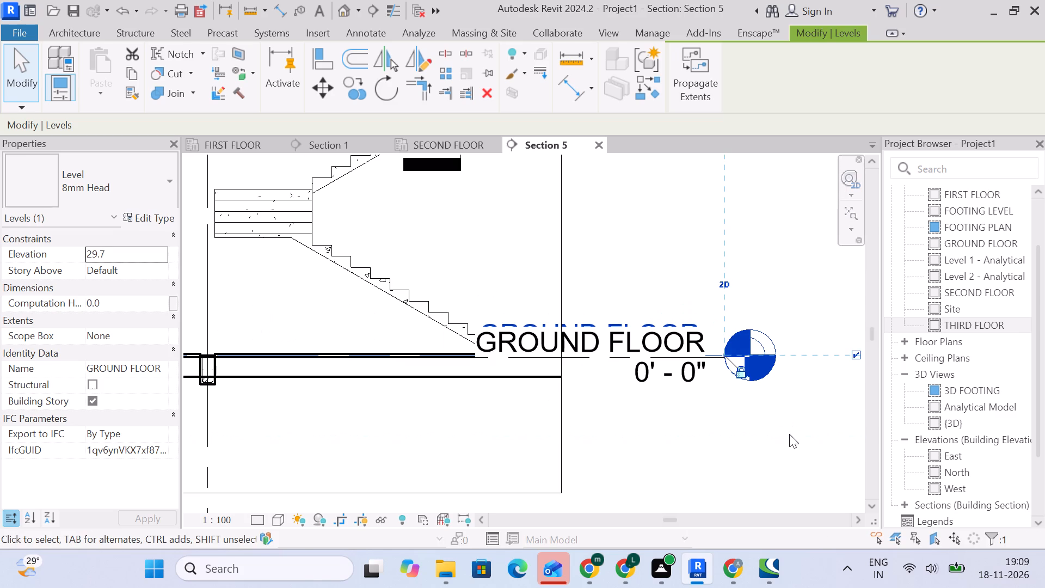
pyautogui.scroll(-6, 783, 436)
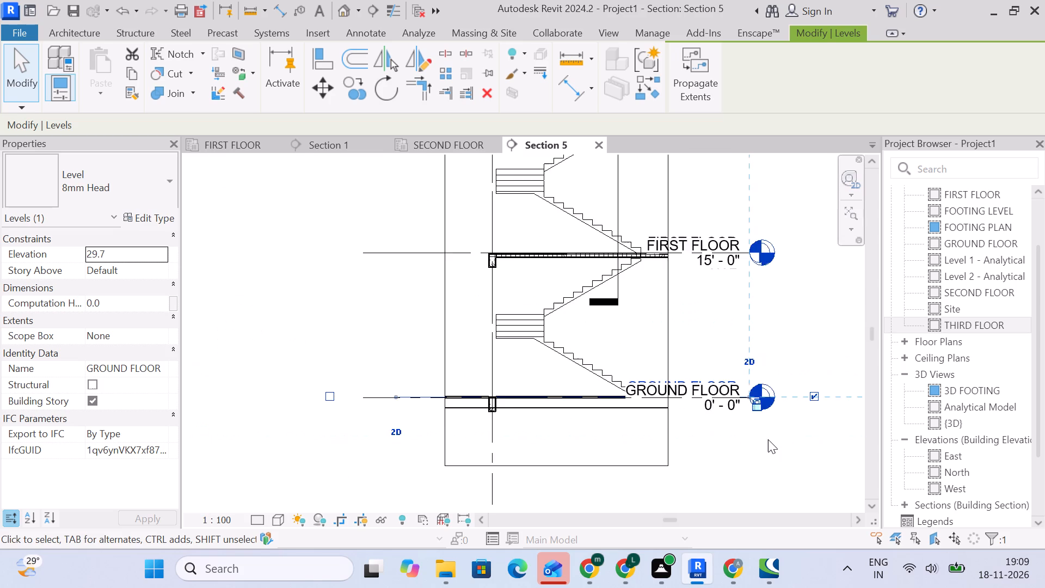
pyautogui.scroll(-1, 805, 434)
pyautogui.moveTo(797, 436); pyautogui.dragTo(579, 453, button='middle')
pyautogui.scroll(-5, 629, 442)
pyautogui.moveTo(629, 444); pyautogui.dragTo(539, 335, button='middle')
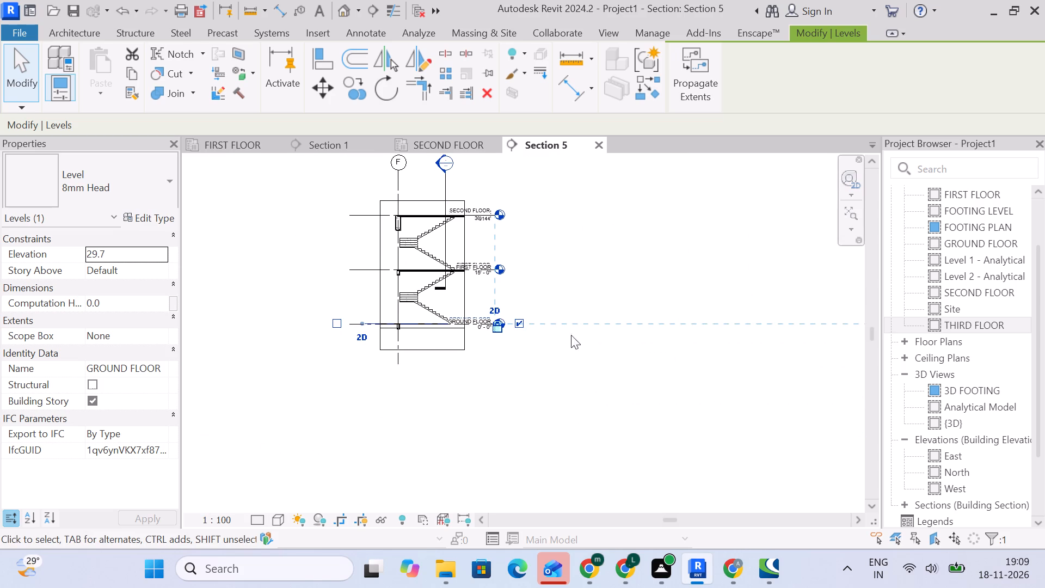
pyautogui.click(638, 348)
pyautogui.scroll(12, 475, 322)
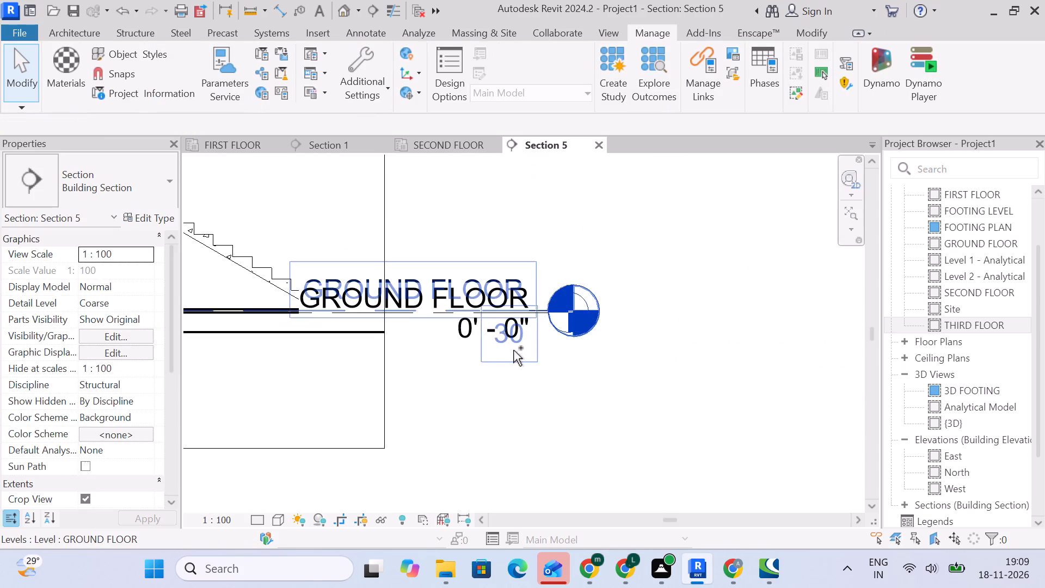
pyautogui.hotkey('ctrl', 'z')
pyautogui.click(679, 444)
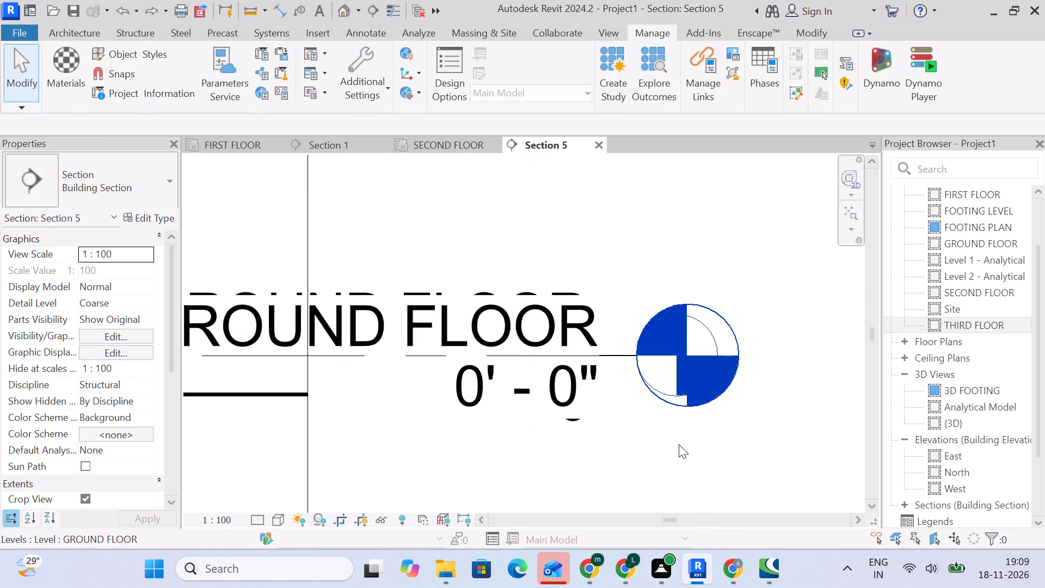
# Examine the stair flights, landings and slab edges from GROUND FLOOR up to the SECOND FLOOR slab.
pyautogui.scroll(-5, 668, 444)
pyautogui.moveTo(662, 454); pyautogui.dragTo(869, 428, button='middle')
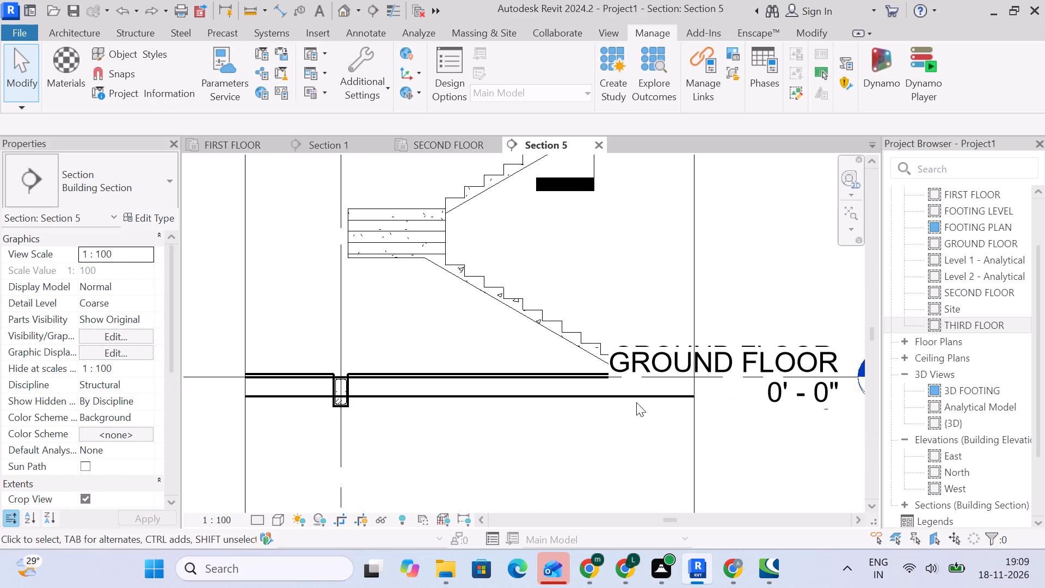
pyautogui.scroll(4, 646, 379)
pyautogui.scroll(-5, 645, 381)
pyautogui.moveTo(662, 290); pyautogui.dragTo(661, 587, button='middle')
pyautogui.scroll(-1, 661, 587)
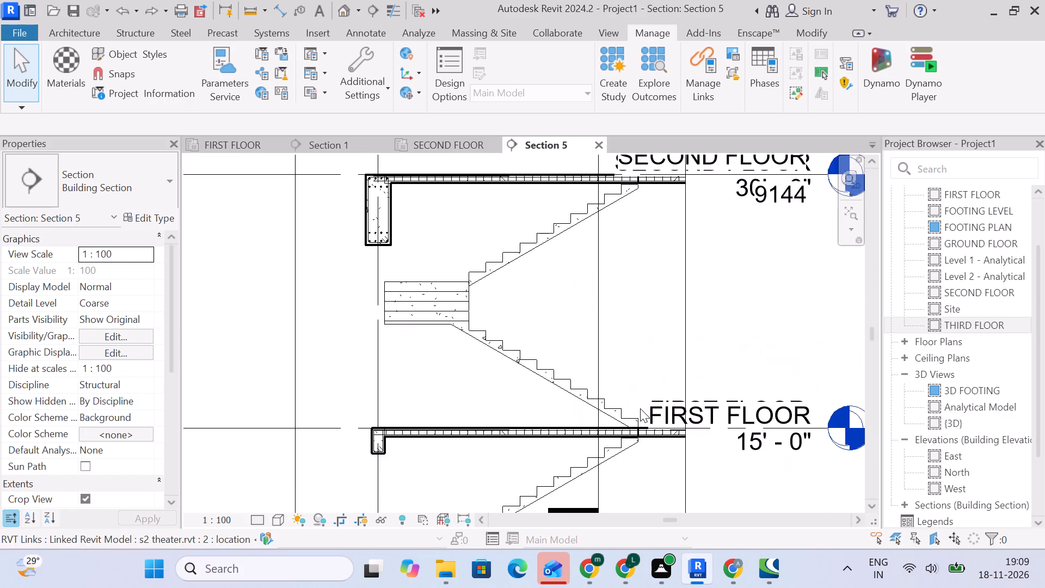
pyautogui.scroll(4, 628, 441)
pyautogui.scroll(1, 673, 449)
pyautogui.moveTo(673, 449); pyautogui.dragTo(687, 477, button='middle')
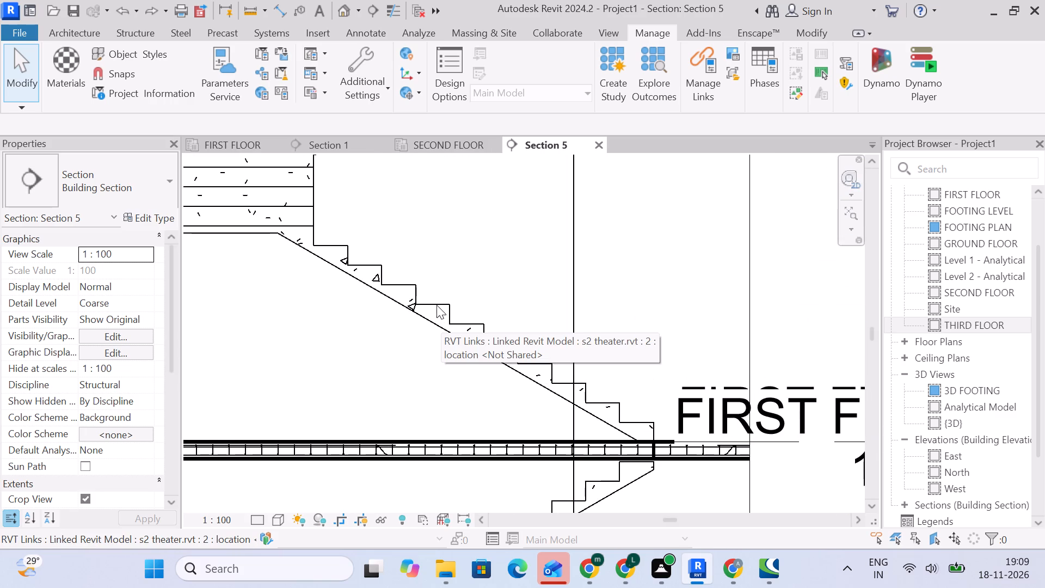
pyautogui.moveTo(335, 243); pyautogui.dragTo(485, 387, button='middle')
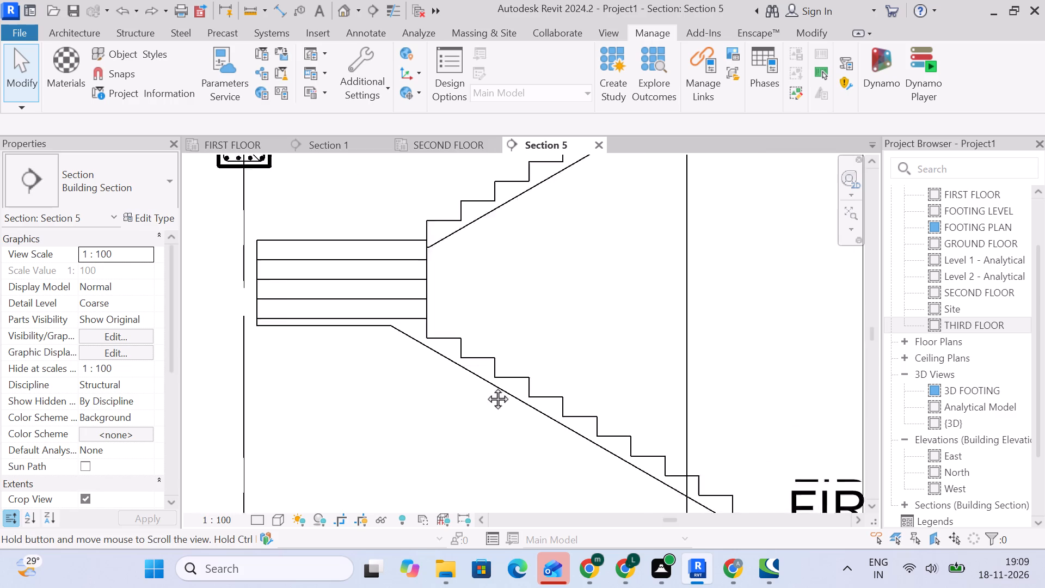
pyautogui.moveTo(485, 387); pyautogui.dragTo(512, 424, button='middle')
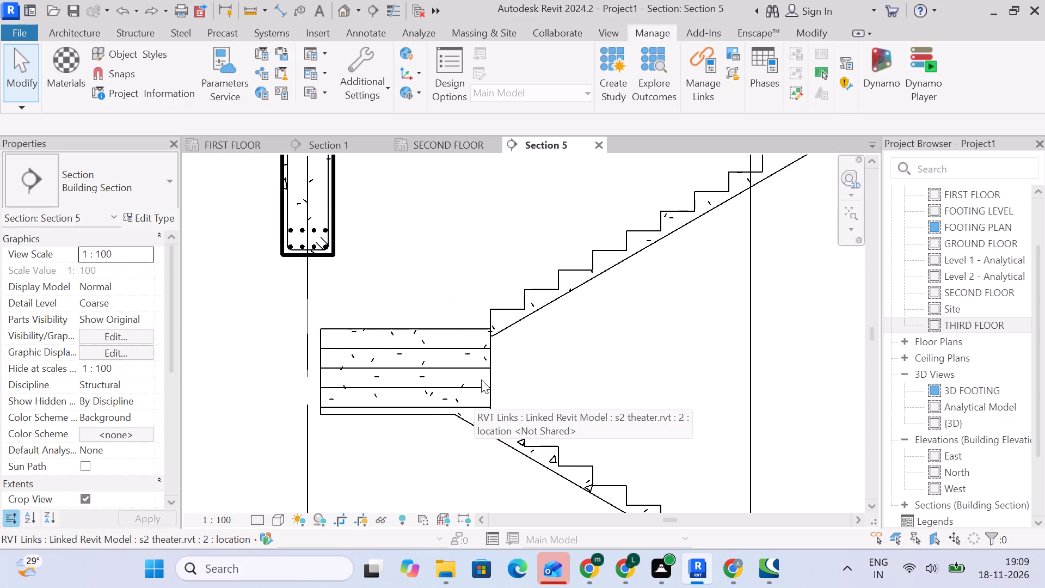
pyautogui.moveTo(460, 336); pyautogui.dragTo(358, 388, button='middle')
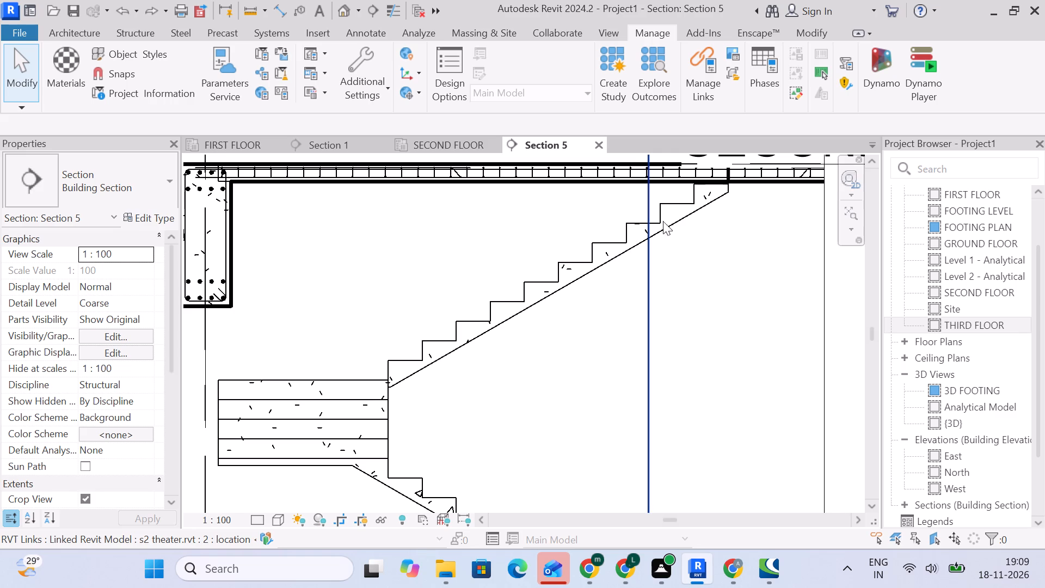
pyautogui.moveTo(705, 195); pyautogui.dragTo(621, 277, button='middle')
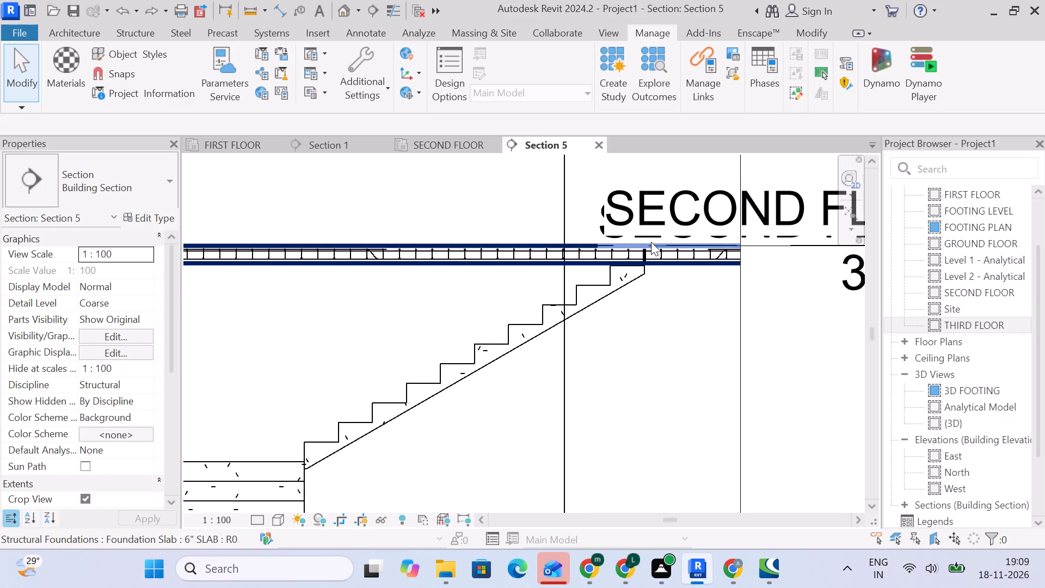
pyautogui.scroll(6, 698, 260)
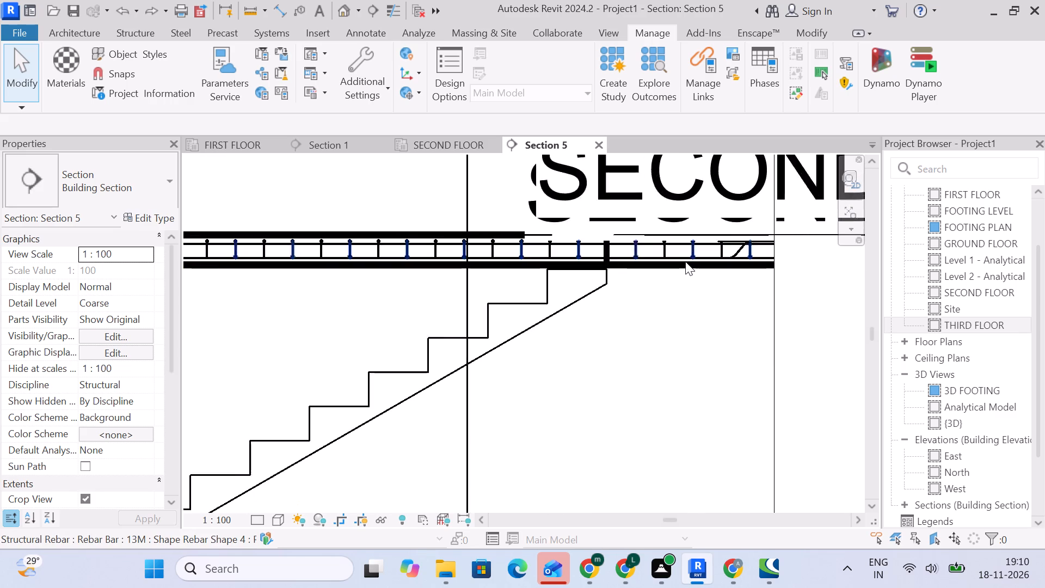
# Set the stair section's detail level to Fine and turn on thin lines.
pyautogui.click(254, 508)
pyautogui.click(253, 517)
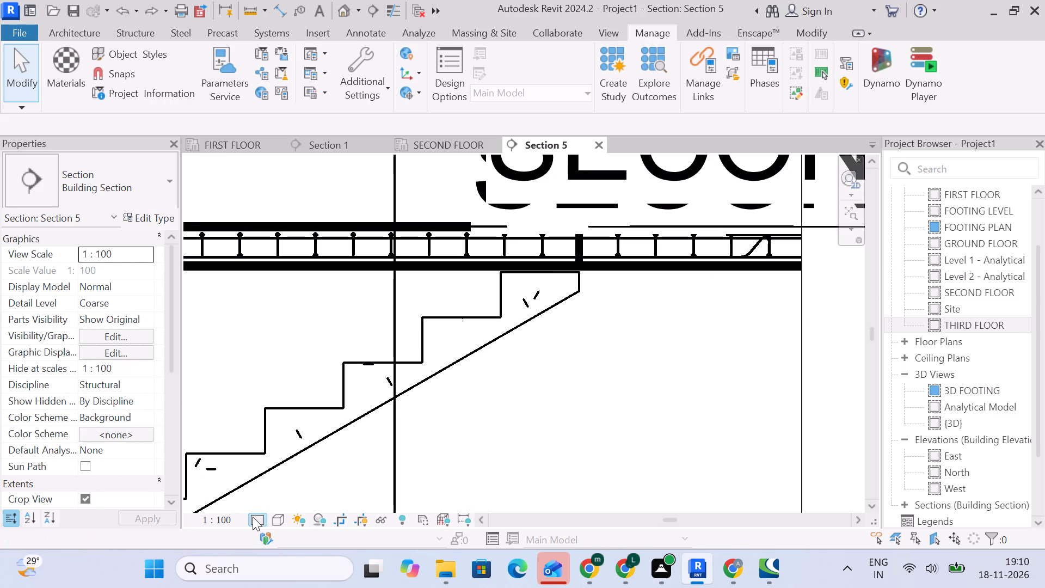
pyautogui.click(267, 504)
pyautogui.click(450, 410)
pyautogui.scroll(-2, 457, 408)
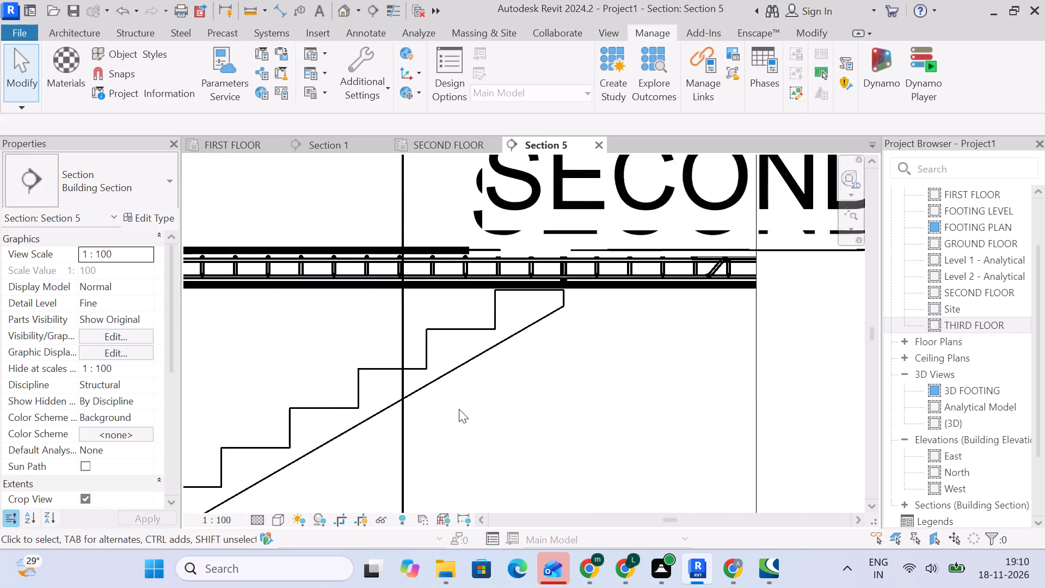
pyautogui.scroll(-2, 459, 409)
pyautogui.moveTo(459, 413); pyautogui.dragTo(511, 328, button='middle')
pyautogui.click(398, 10)
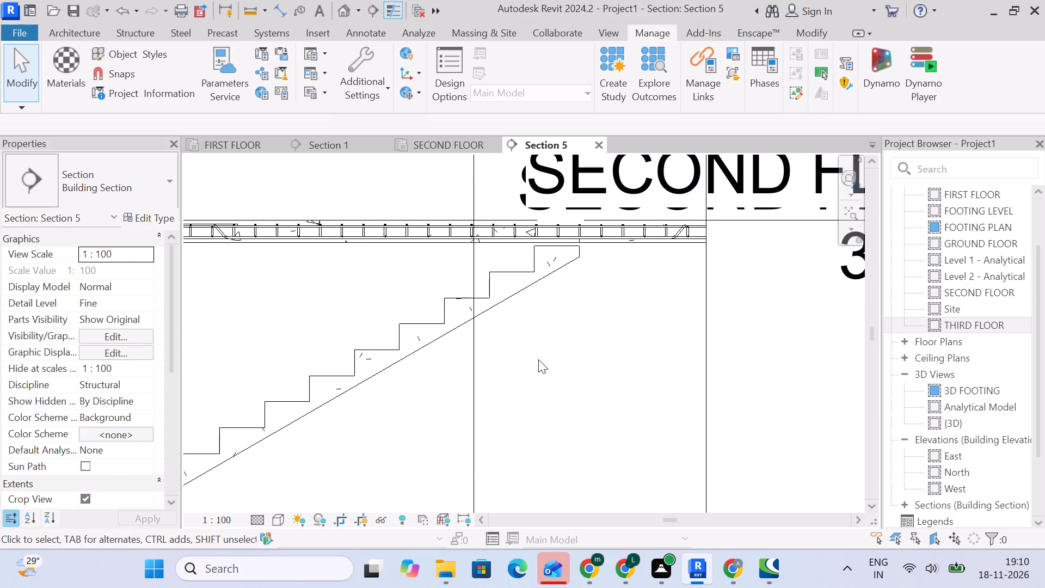
# Examine the upper flights and the FIRST FLOOR slab reinforcement where the stair meets the slab.
pyautogui.scroll(-4, 542, 361)
pyautogui.moveTo(550, 362); pyautogui.dragTo(597, 266, button='middle')
pyautogui.moveTo(518, 333); pyautogui.dragTo(542, 303, button='middle')
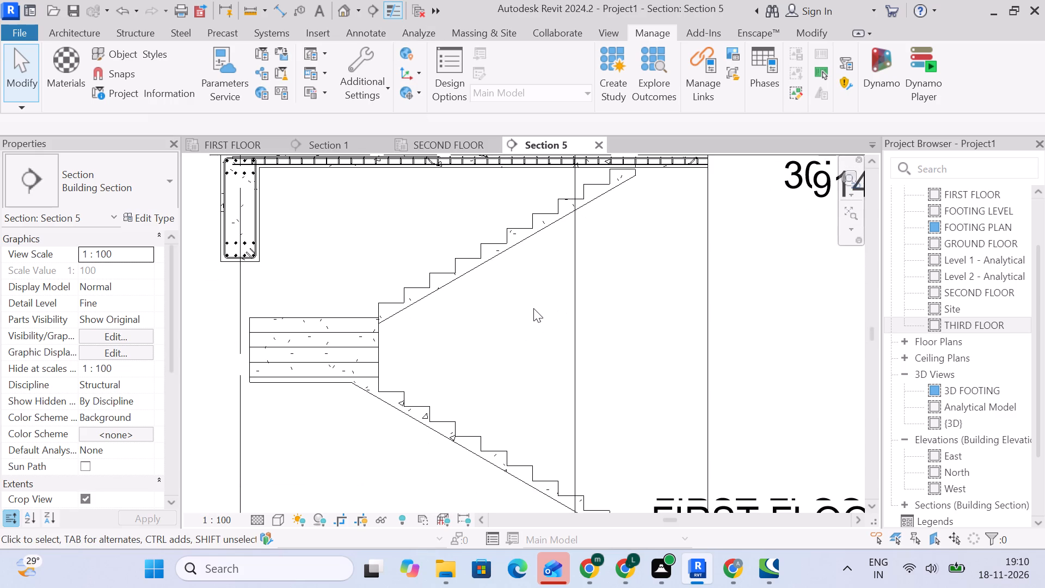
pyautogui.scroll(-4, 540, 314)
pyautogui.moveTo(533, 339); pyautogui.dragTo(441, 285, button='middle')
pyautogui.scroll(4, 466, 413)
pyautogui.scroll(2, 533, 379)
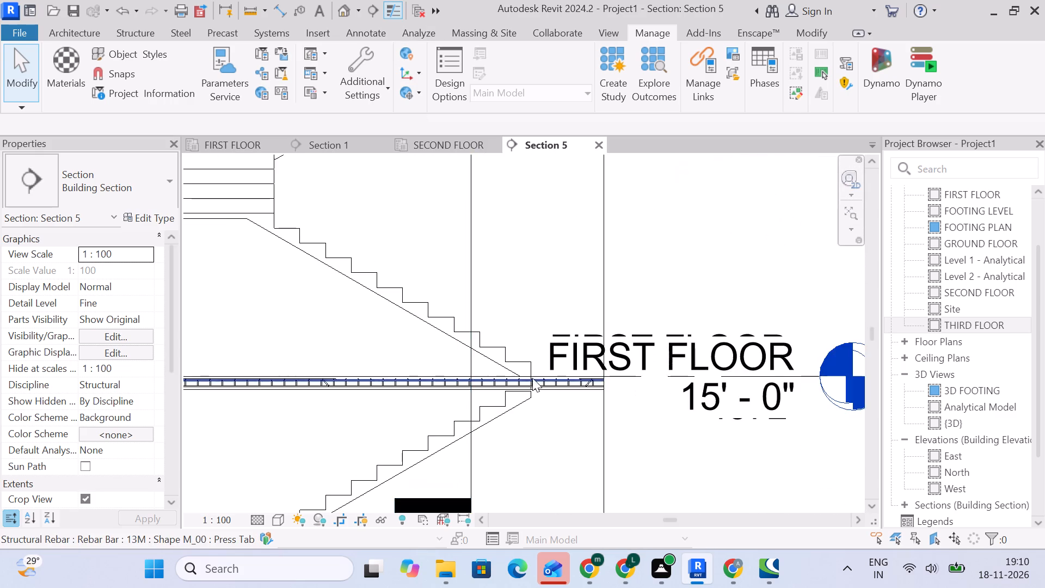
pyautogui.scroll(4, 532, 378)
pyautogui.scroll(3, 674, 399)
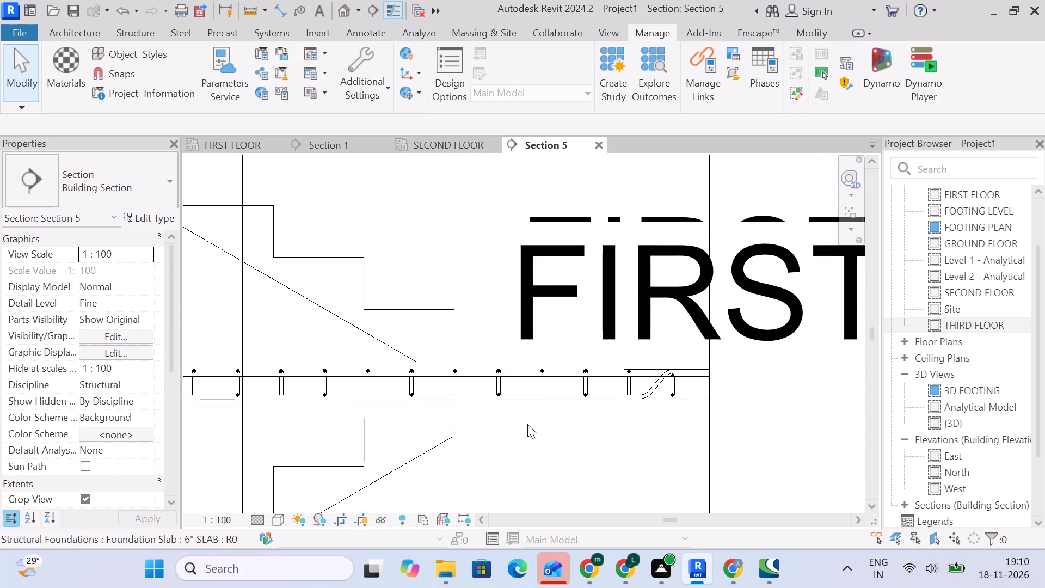
pyautogui.scroll(-6, 446, 199)
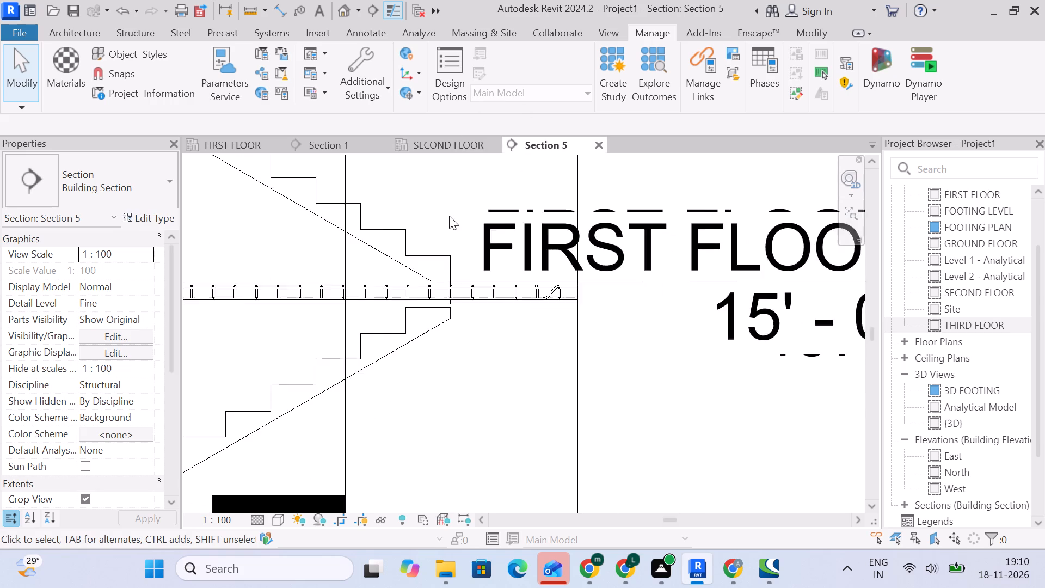
pyautogui.scroll(-3, 449, 216)
pyautogui.moveTo(456, 220); pyautogui.dragTo(578, 377, button='middle')
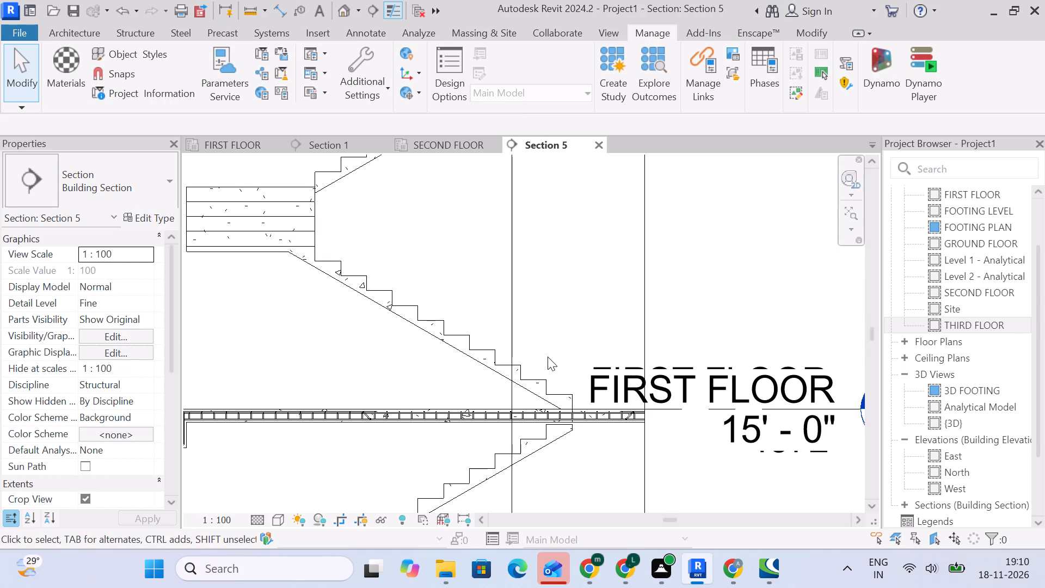
pyautogui.scroll(-5, 487, 328)
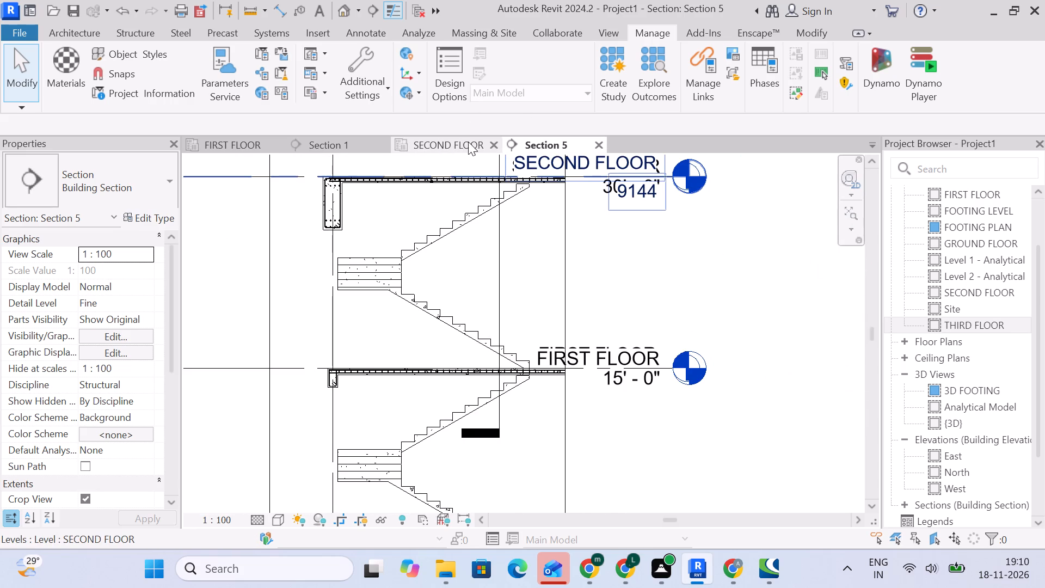
# Close the SECOND FLOOR plan view.
pyautogui.click(491, 144)
# In the FIRST FLOOR plan, draw a section across the slab at the end of the stair flights, from beyond grid 2 to beyond grid G.
pyautogui.moveTo(249, 139); pyautogui.dragTo(261, 159)
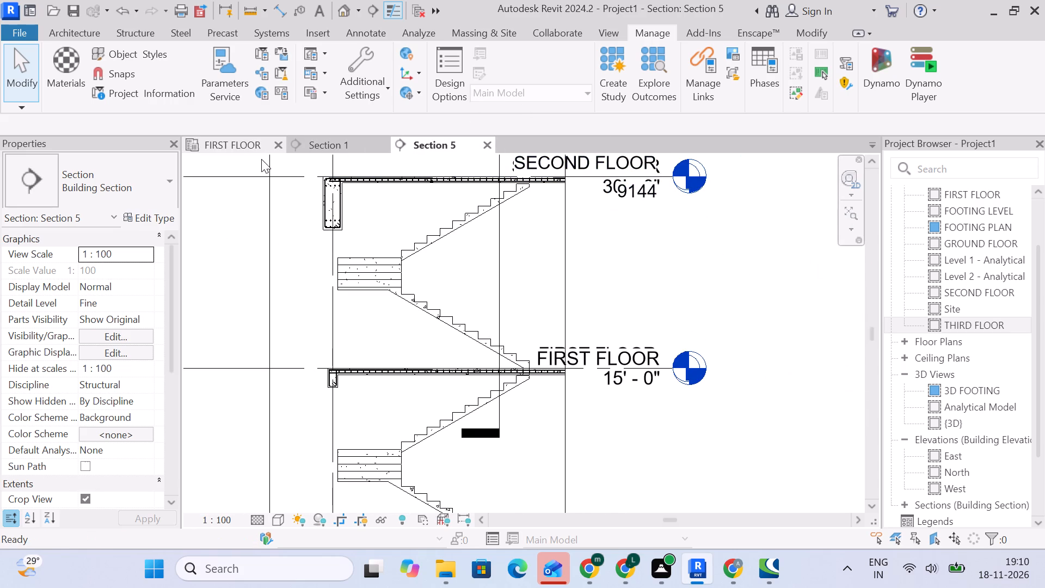
pyautogui.moveTo(261, 159); pyautogui.dragTo(254, 148)
pyautogui.moveTo(703, 319); pyautogui.dragTo(684, 321, button='middle')
pyautogui.scroll(-5, 684, 321)
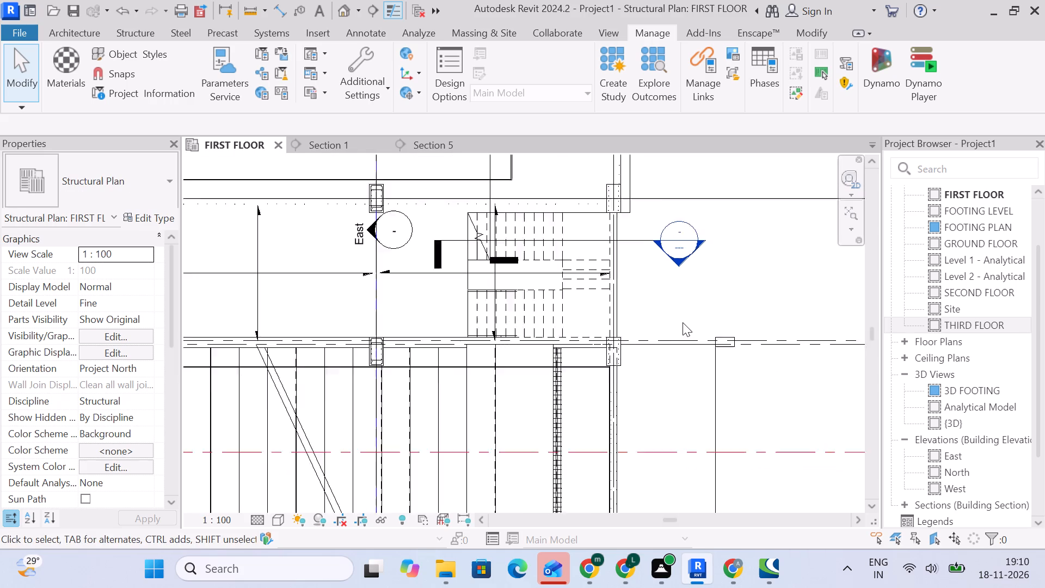
pyautogui.click(373, 8)
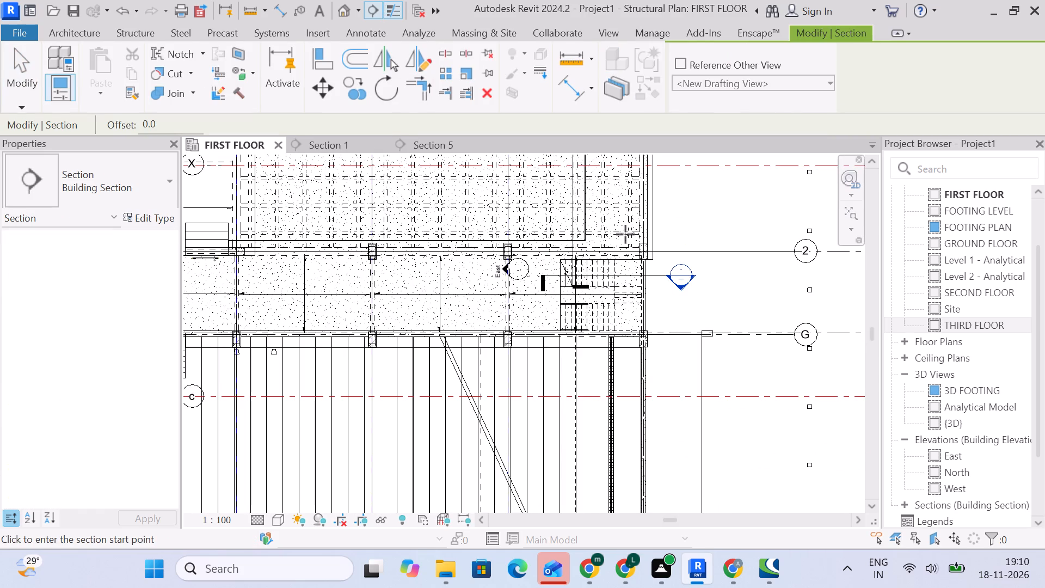
pyautogui.click(629, 234)
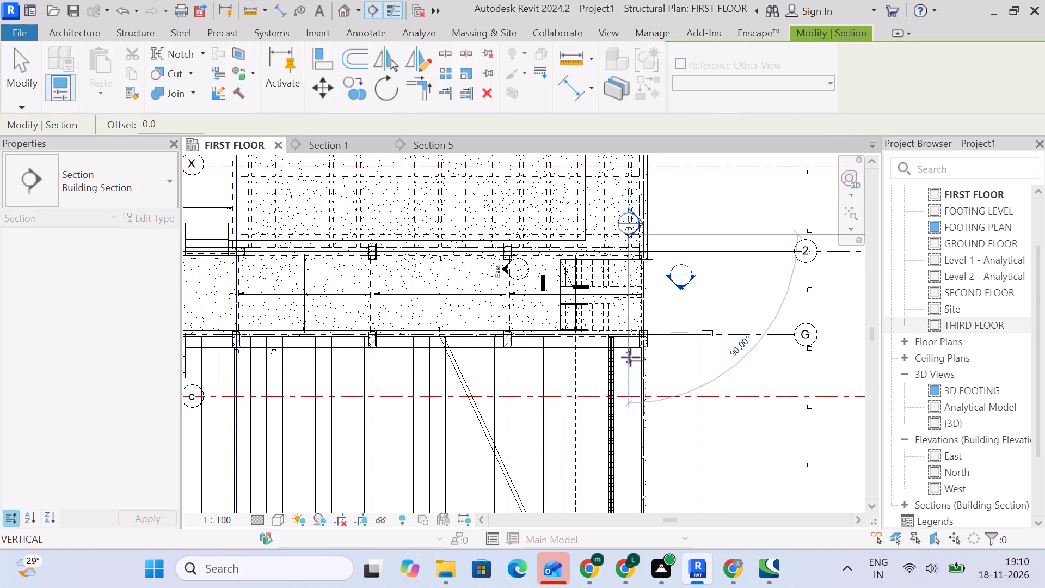
pyautogui.click(630, 357)
pyautogui.scroll(6, 657, 295)
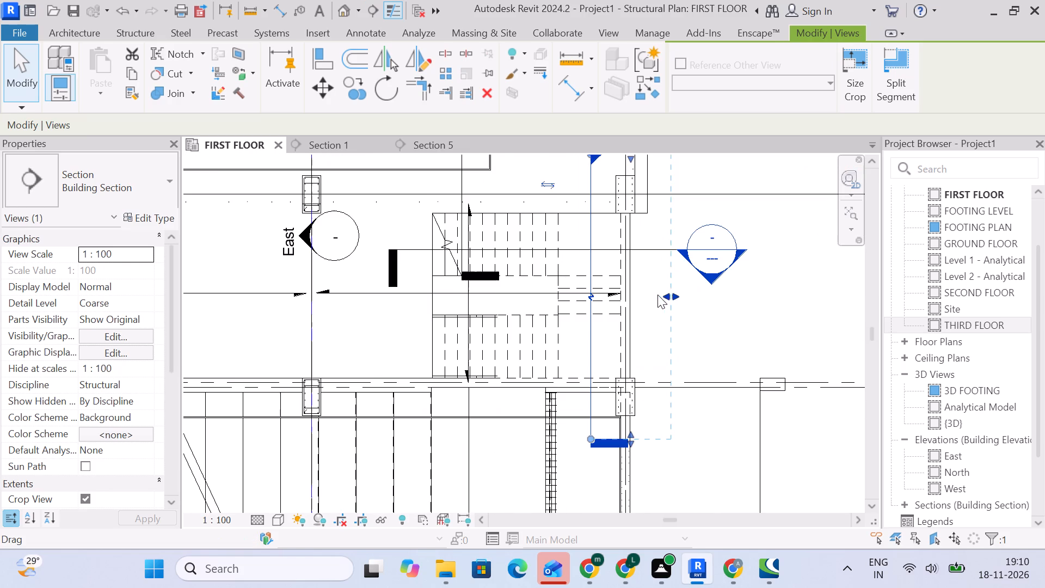
# Shorten the new section's view depth to just past its cut line and open the section view.
pyautogui.moveTo(663, 295); pyautogui.dragTo(600, 300)
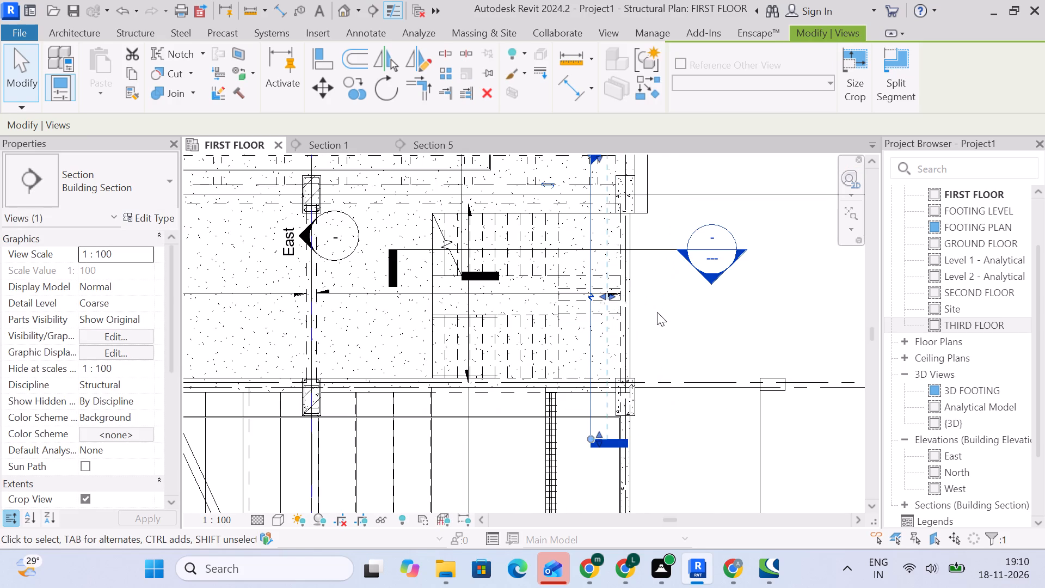
pyautogui.rightClick(657, 312)
pyautogui.click(694, 148)
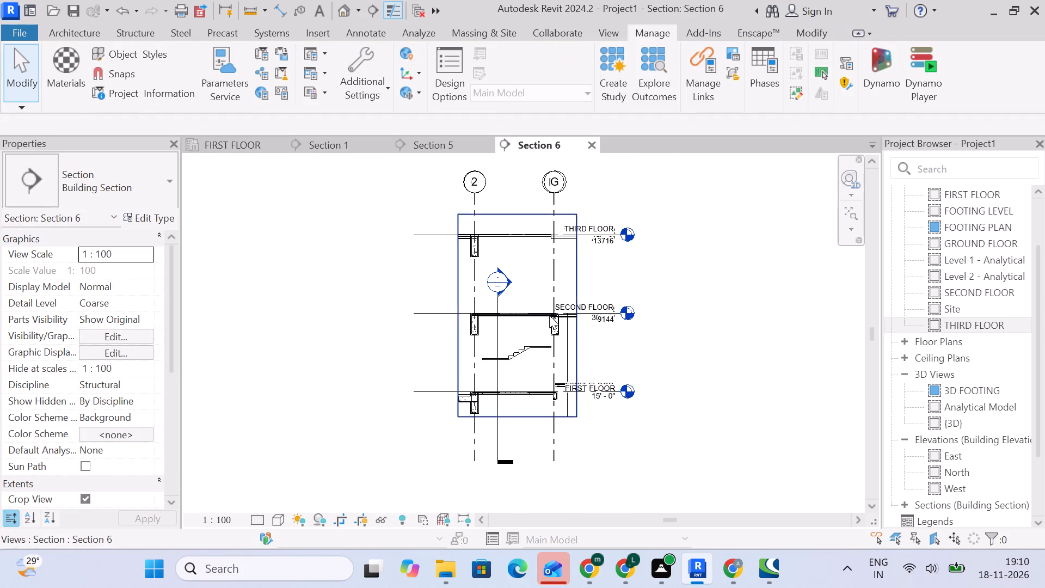
# Examine the linked stair flight and its landings between FIRST FLOOR and SECOND FLOOR in the new section.
pyautogui.scroll(15, 520, 367)
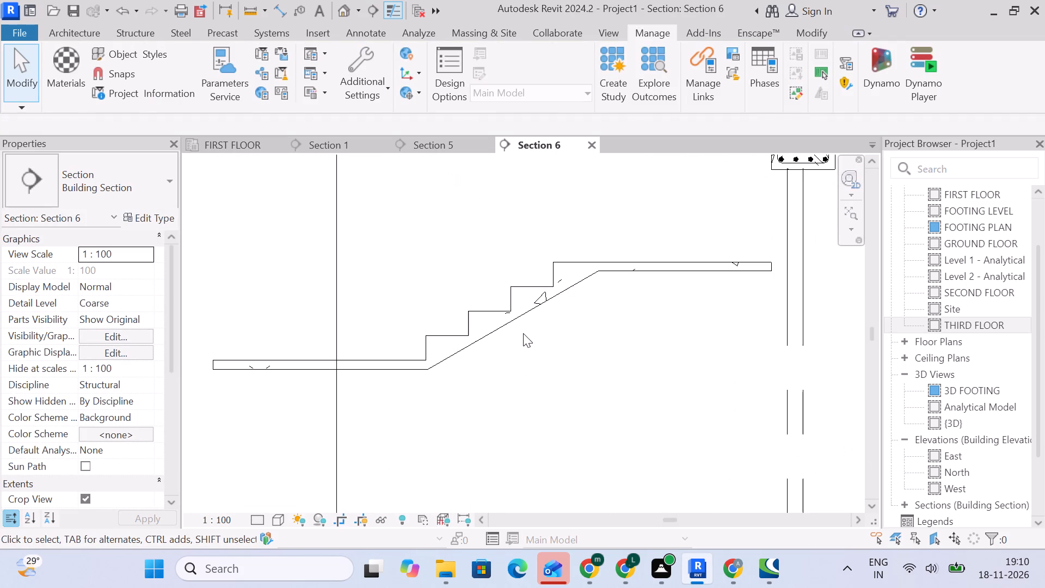
pyautogui.scroll(4, 517, 333)
pyautogui.scroll(-3, 514, 333)
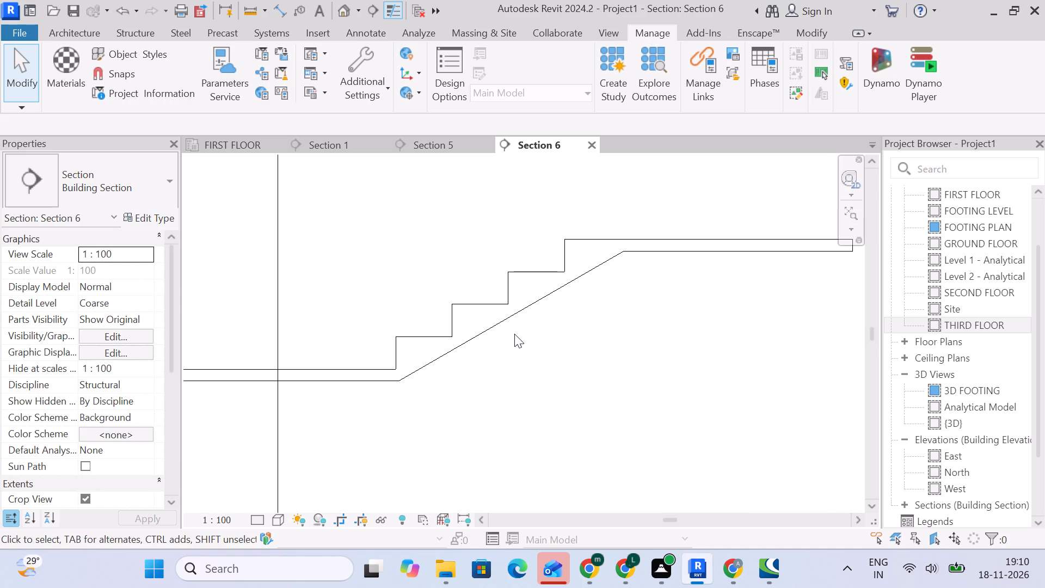
pyautogui.click(505, 317)
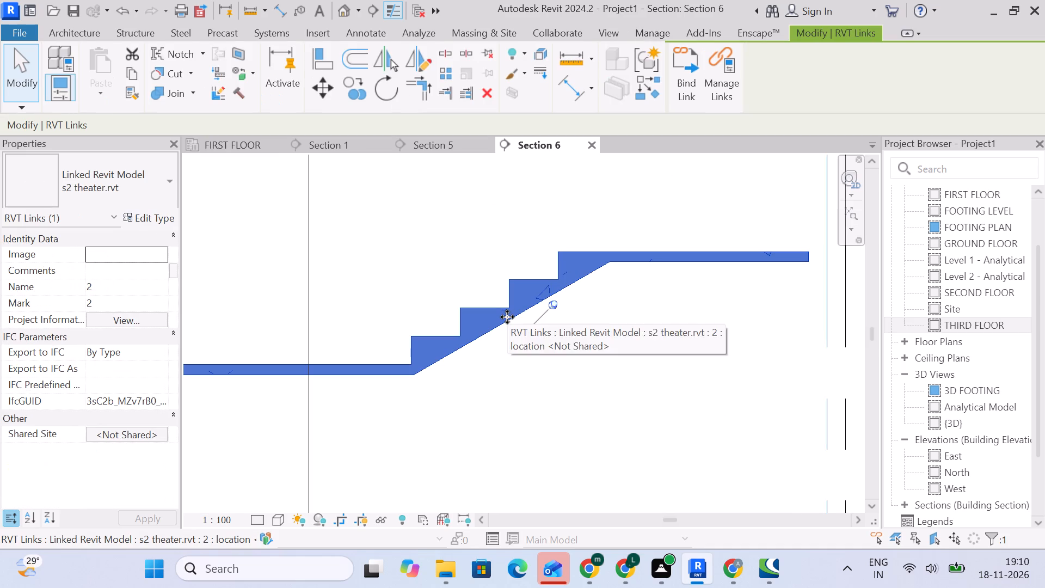
pyautogui.scroll(-7, 512, 317)
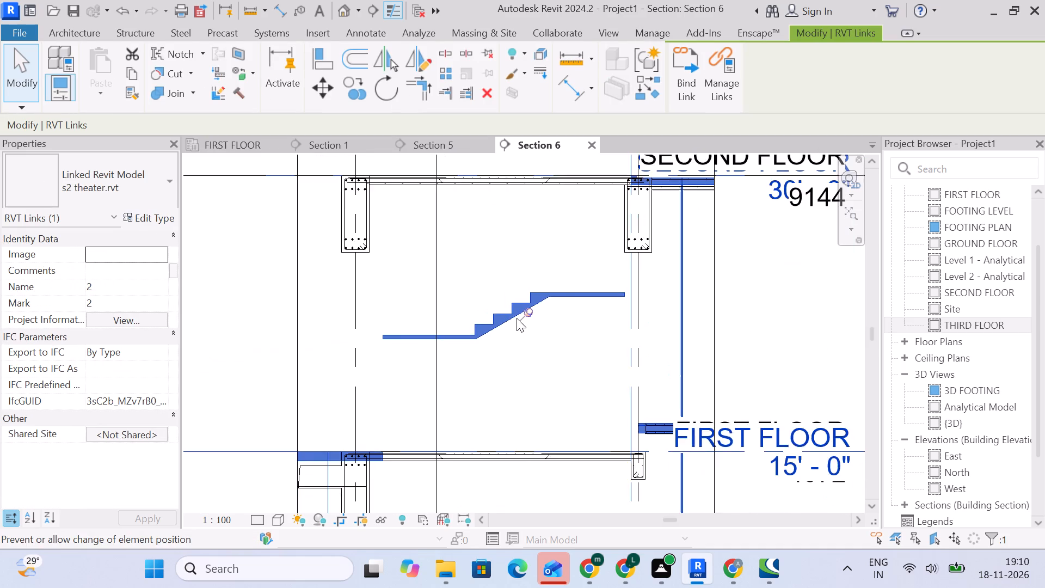
pyautogui.scroll(-3, 517, 318)
pyautogui.click(719, 310)
# Close the Section 1 view and return to Section 5.
pyautogui.click(416, 147)
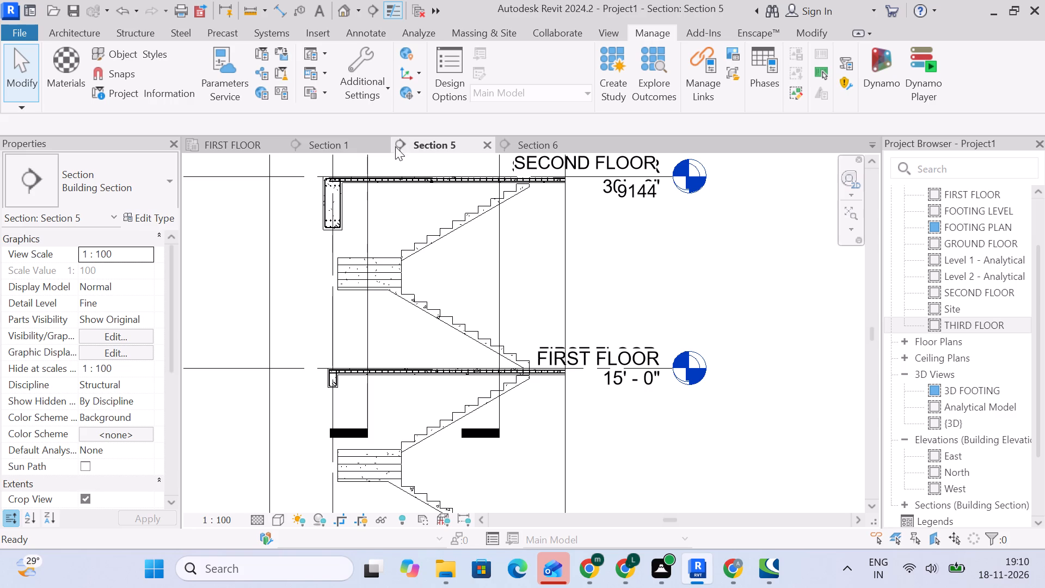
pyautogui.click(359, 146)
pyautogui.click(413, 147)
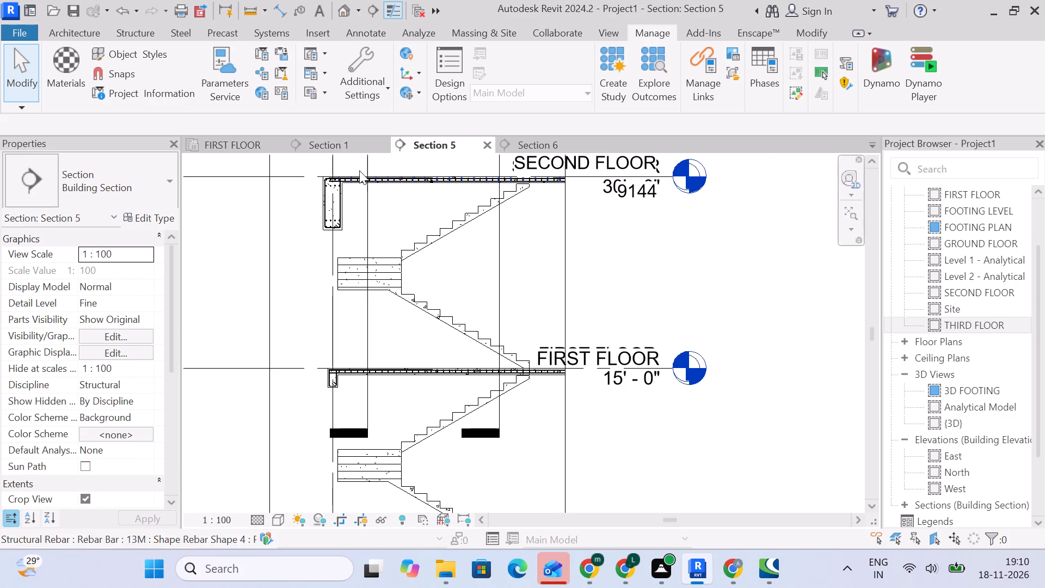
pyautogui.click(384, 146)
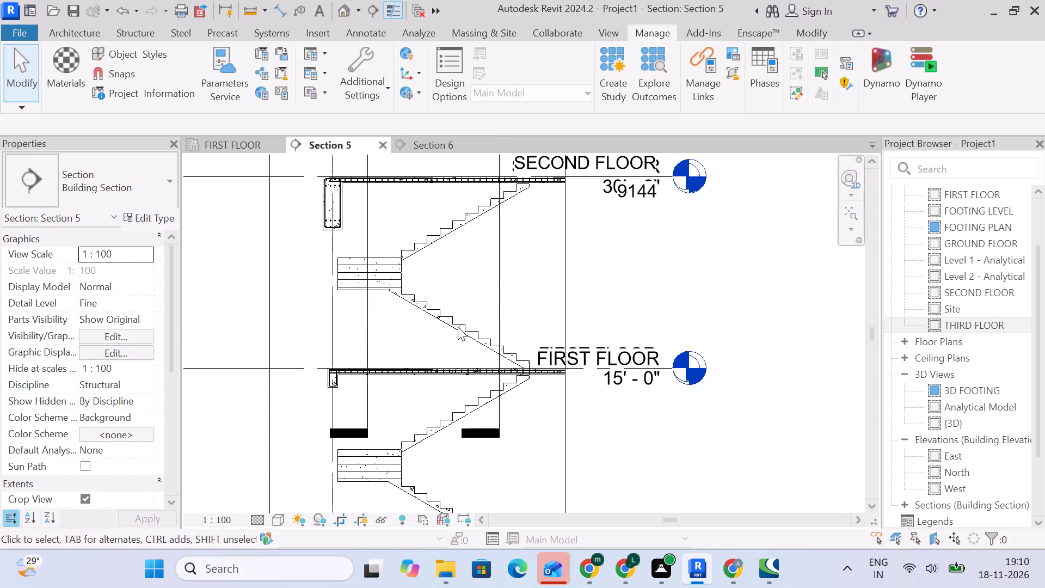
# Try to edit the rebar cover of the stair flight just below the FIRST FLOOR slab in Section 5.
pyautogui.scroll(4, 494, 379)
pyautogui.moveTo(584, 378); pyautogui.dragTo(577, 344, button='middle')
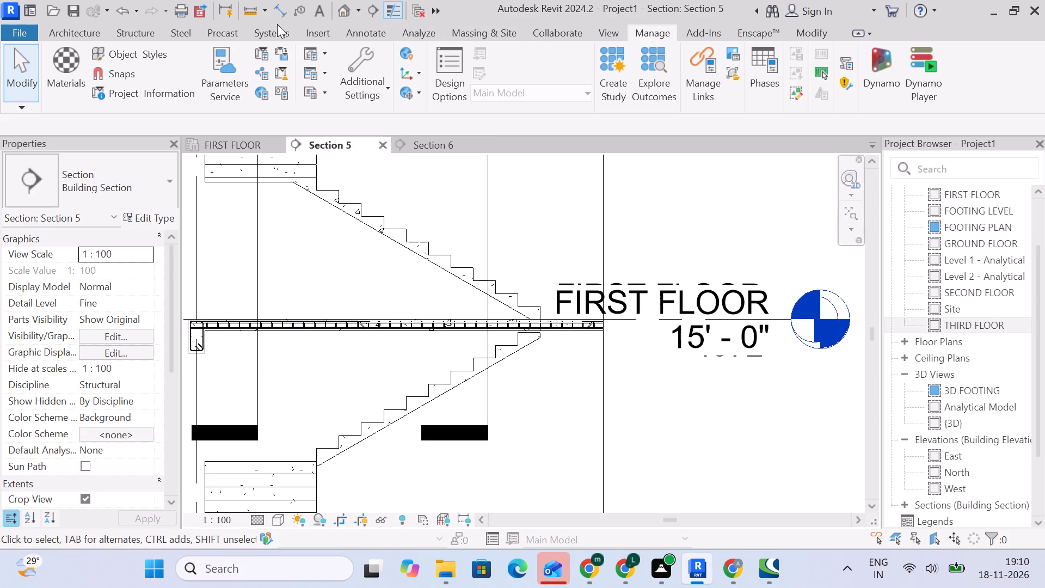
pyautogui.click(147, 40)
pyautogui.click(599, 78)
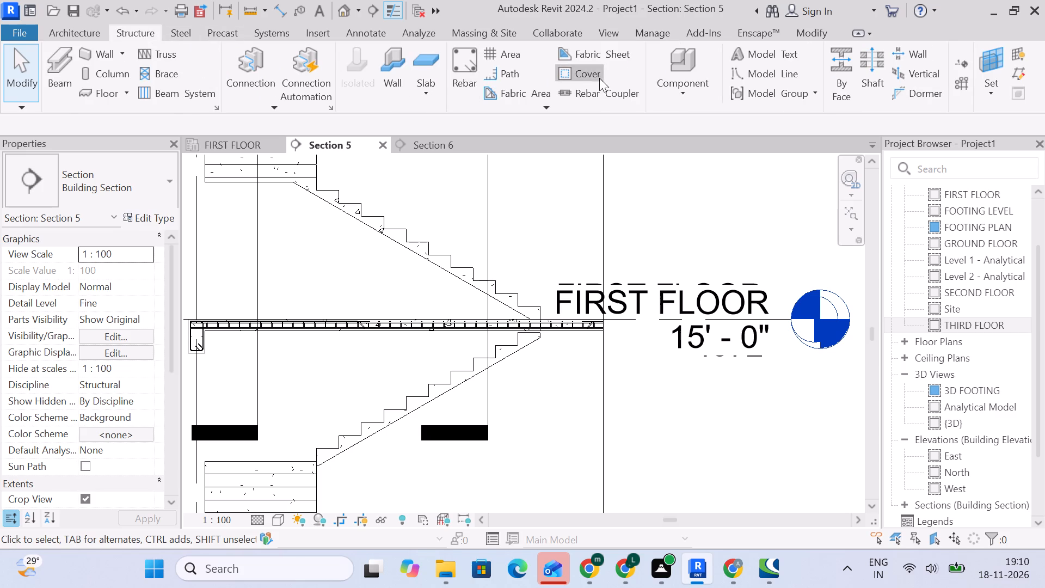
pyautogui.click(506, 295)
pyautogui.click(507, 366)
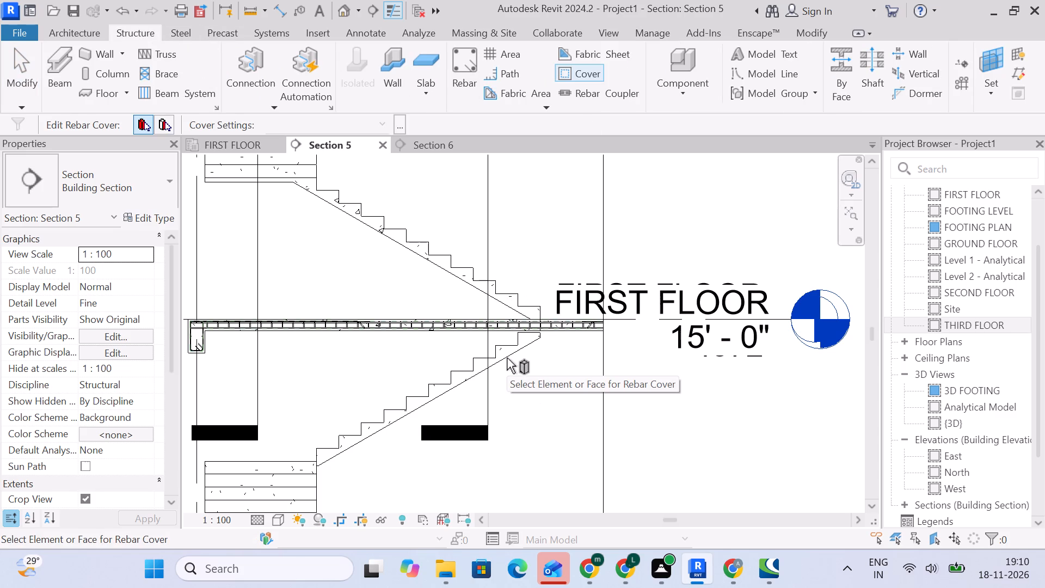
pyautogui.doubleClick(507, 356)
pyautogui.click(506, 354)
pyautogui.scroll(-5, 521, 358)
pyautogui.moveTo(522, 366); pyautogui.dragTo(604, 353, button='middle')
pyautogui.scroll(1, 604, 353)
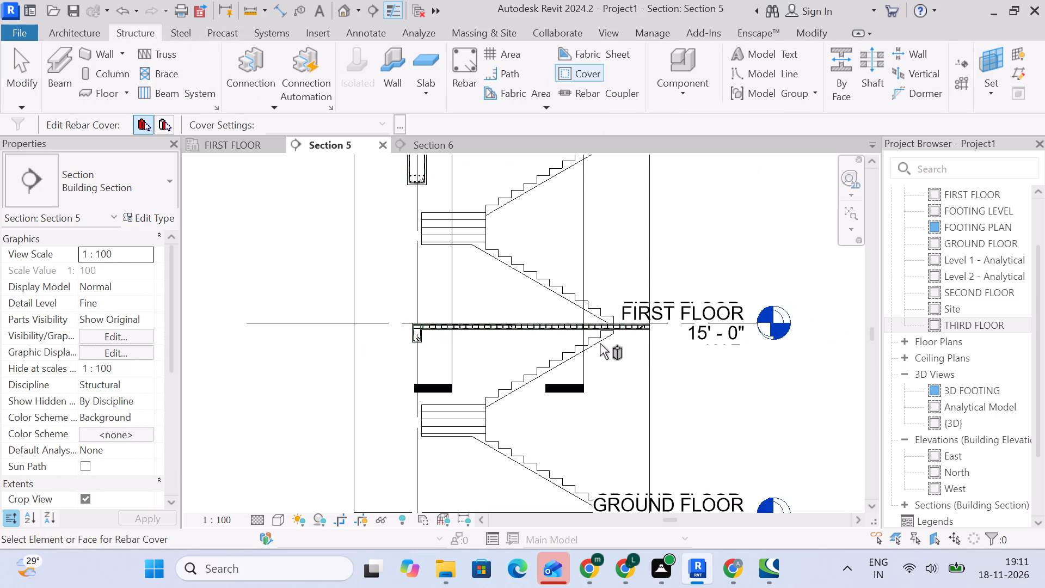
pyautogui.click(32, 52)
# In the FIRST FLOOR plan, start a new stair at the existing linked stair.
pyautogui.scroll(-4, 326, 282)
pyautogui.scroll(-3, 422, 285)
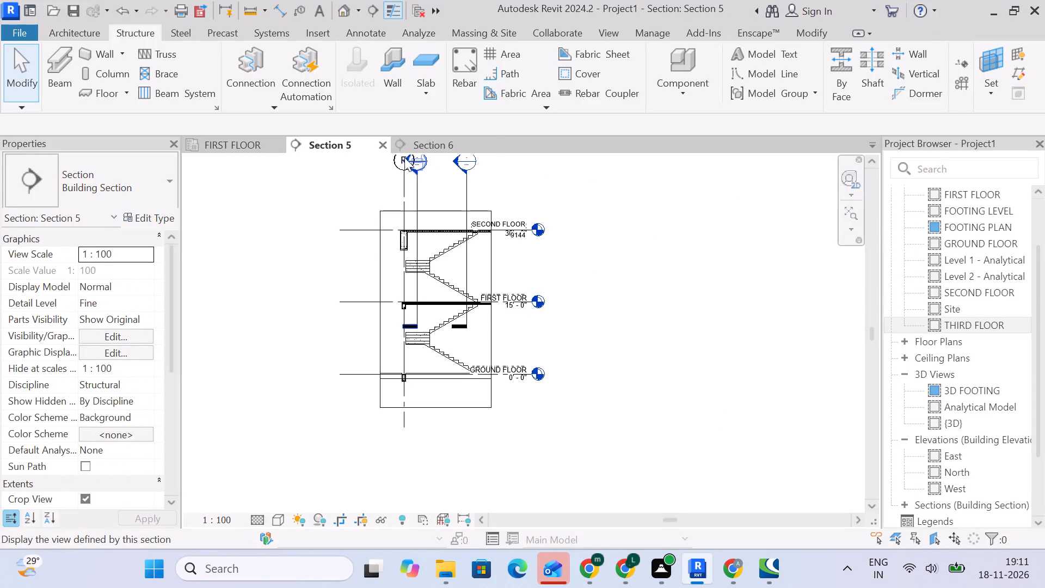
pyautogui.click(230, 146)
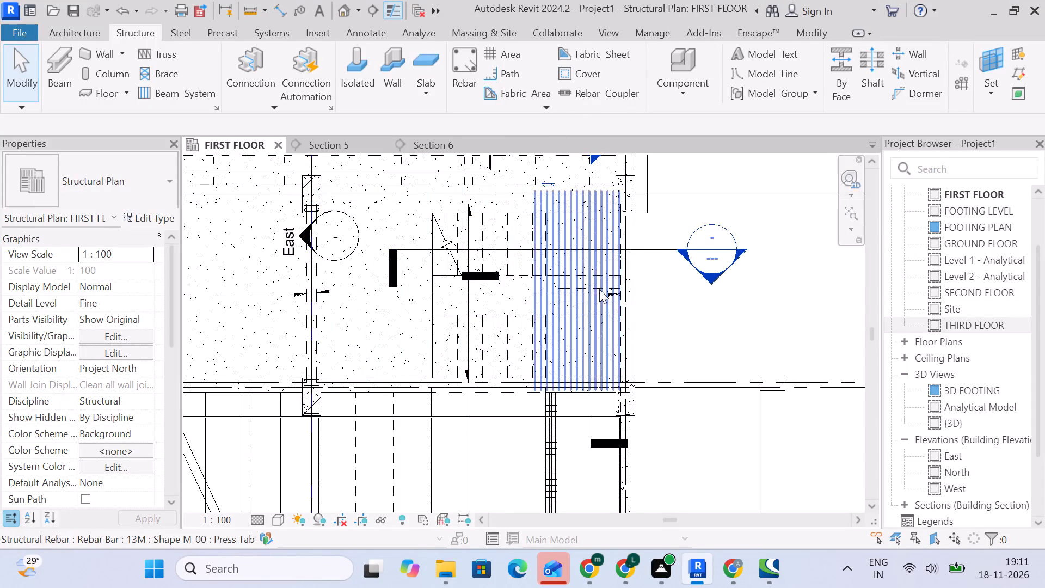
pyautogui.scroll(4, 595, 250)
pyautogui.moveTo(729, 361); pyautogui.dragTo(716, 346, button='middle')
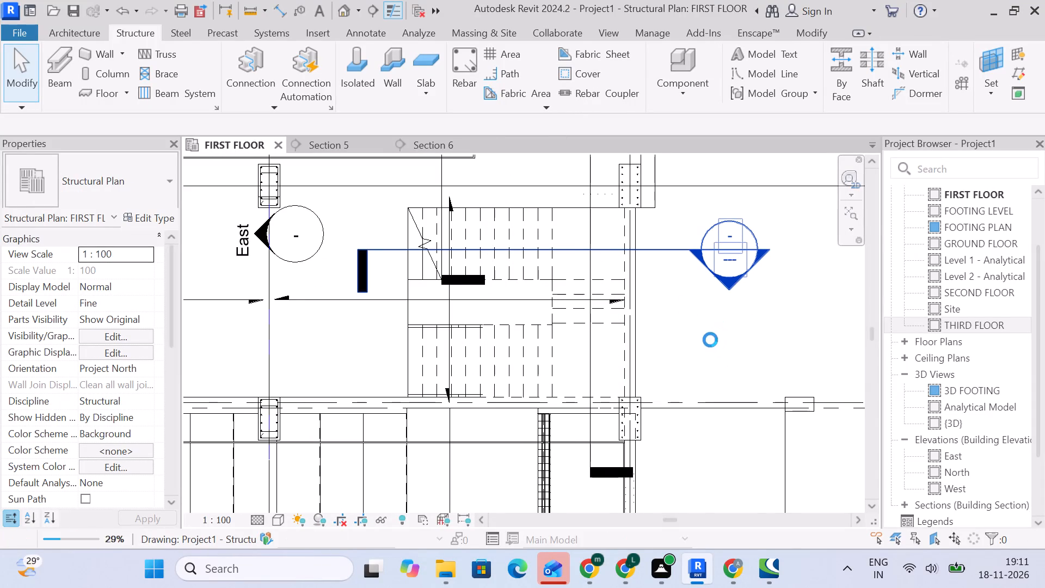
pyautogui.scroll(-2, 692, 203)
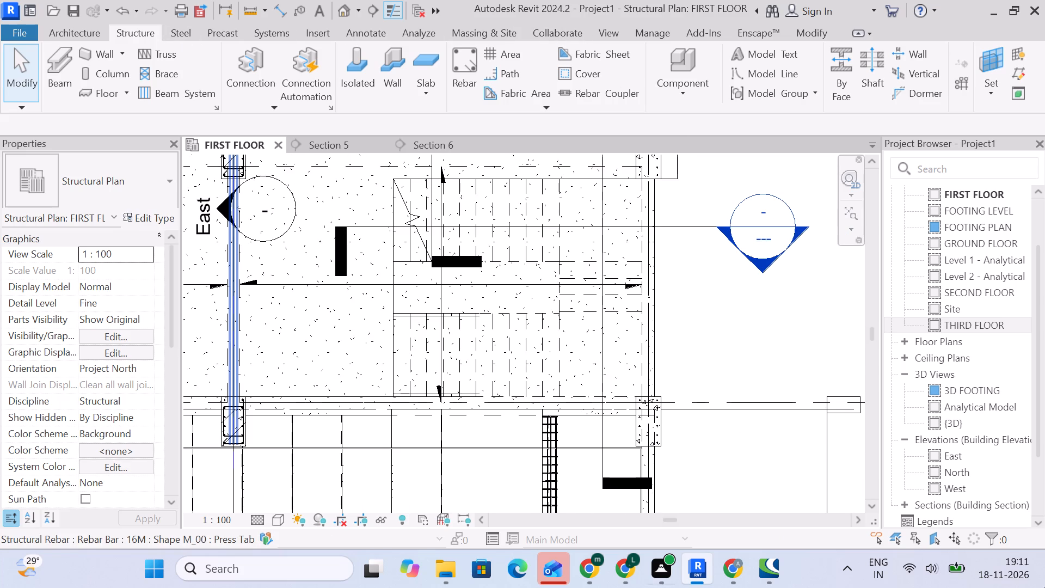
pyautogui.click(83, 36)
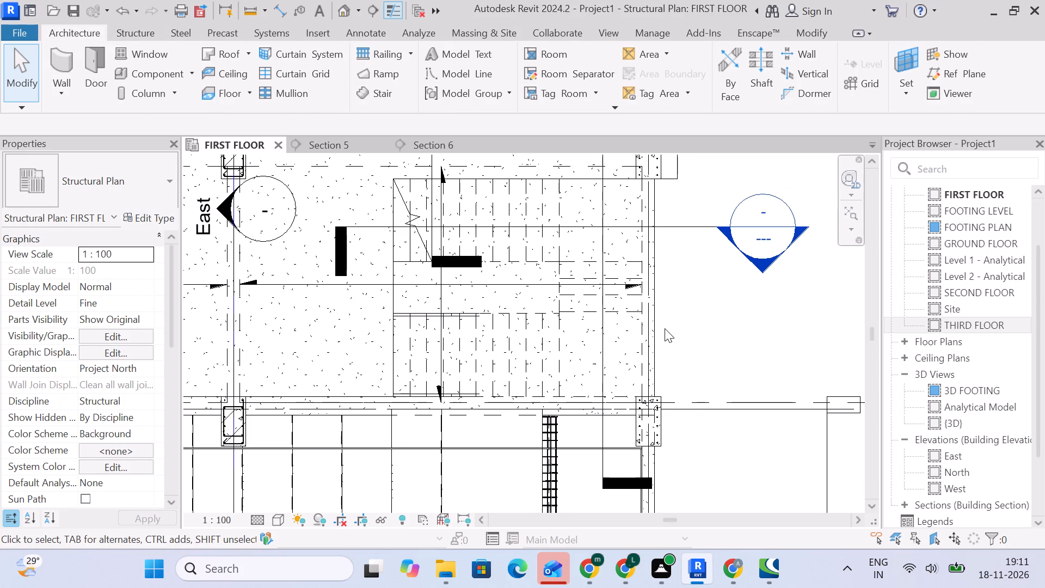
pyautogui.click(368, 84)
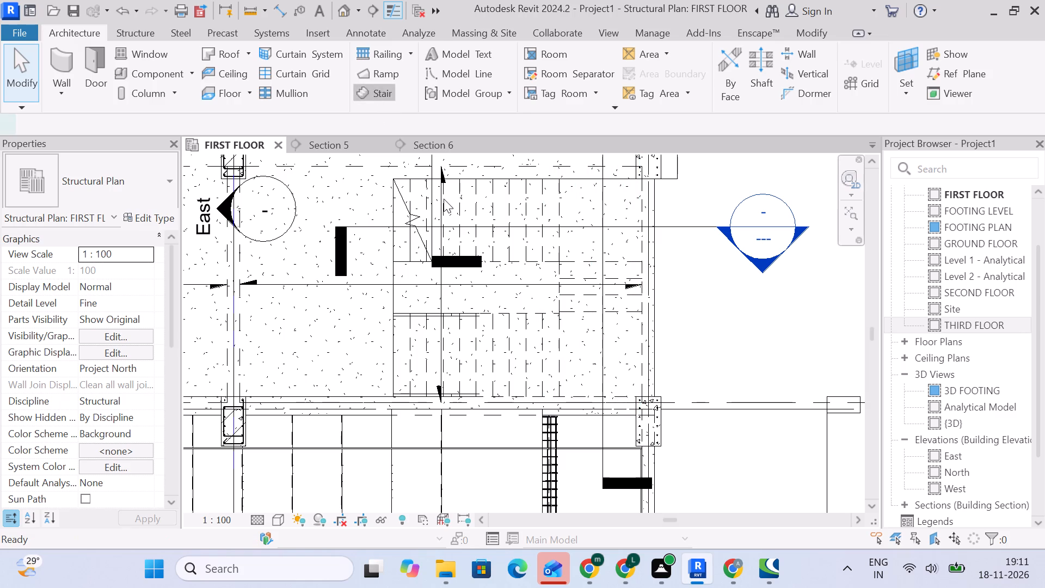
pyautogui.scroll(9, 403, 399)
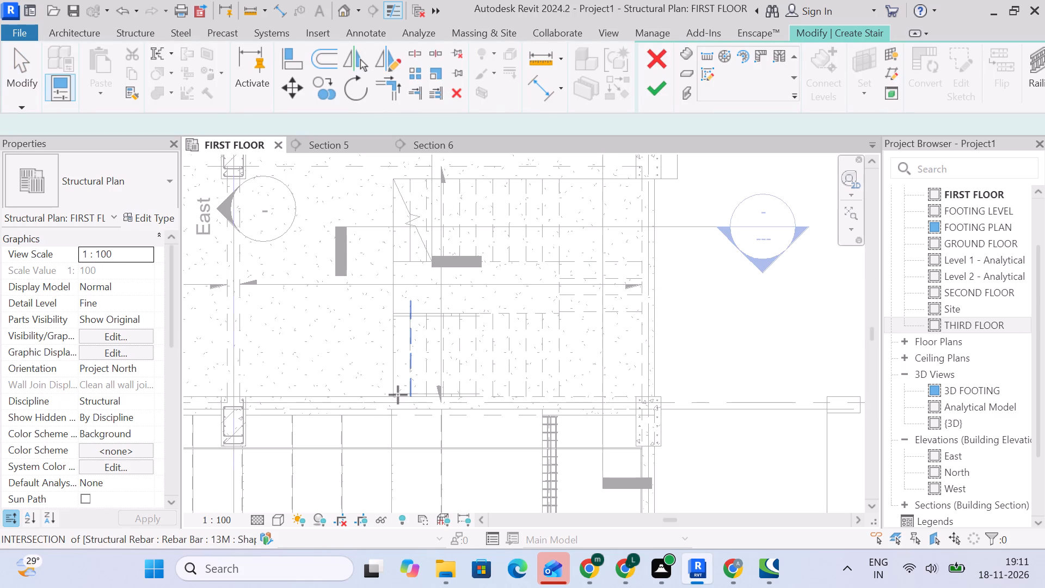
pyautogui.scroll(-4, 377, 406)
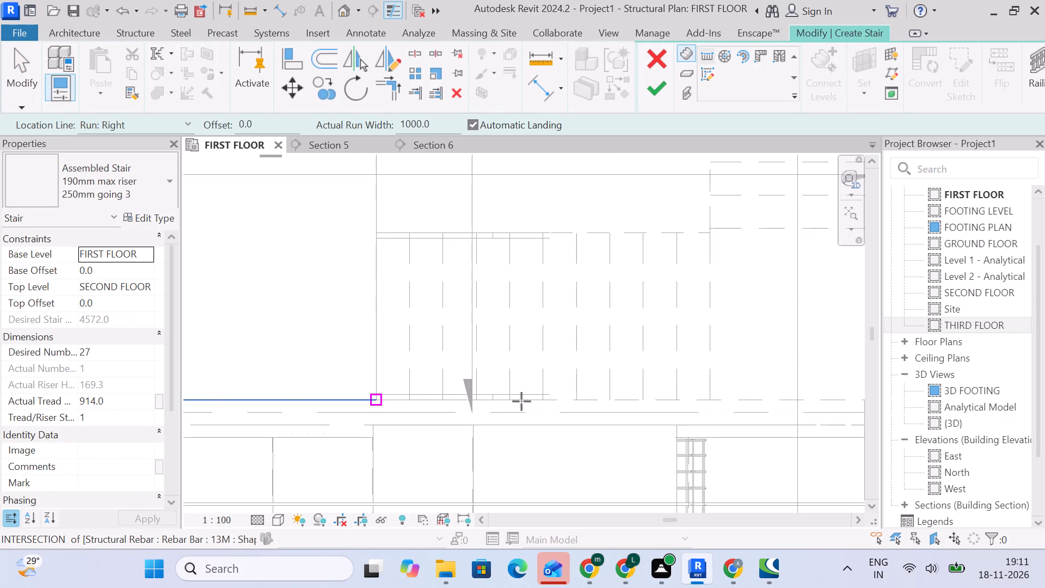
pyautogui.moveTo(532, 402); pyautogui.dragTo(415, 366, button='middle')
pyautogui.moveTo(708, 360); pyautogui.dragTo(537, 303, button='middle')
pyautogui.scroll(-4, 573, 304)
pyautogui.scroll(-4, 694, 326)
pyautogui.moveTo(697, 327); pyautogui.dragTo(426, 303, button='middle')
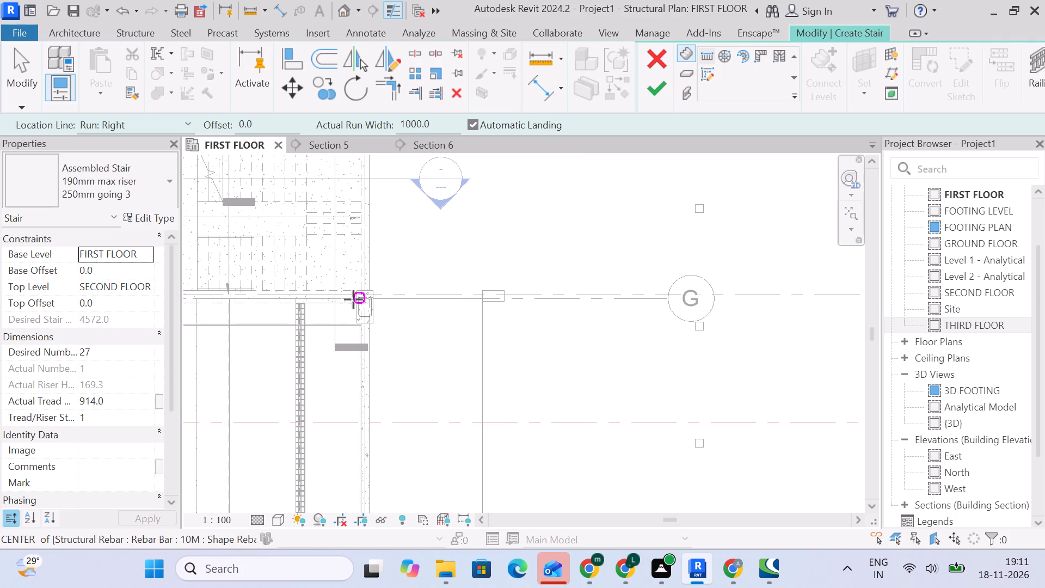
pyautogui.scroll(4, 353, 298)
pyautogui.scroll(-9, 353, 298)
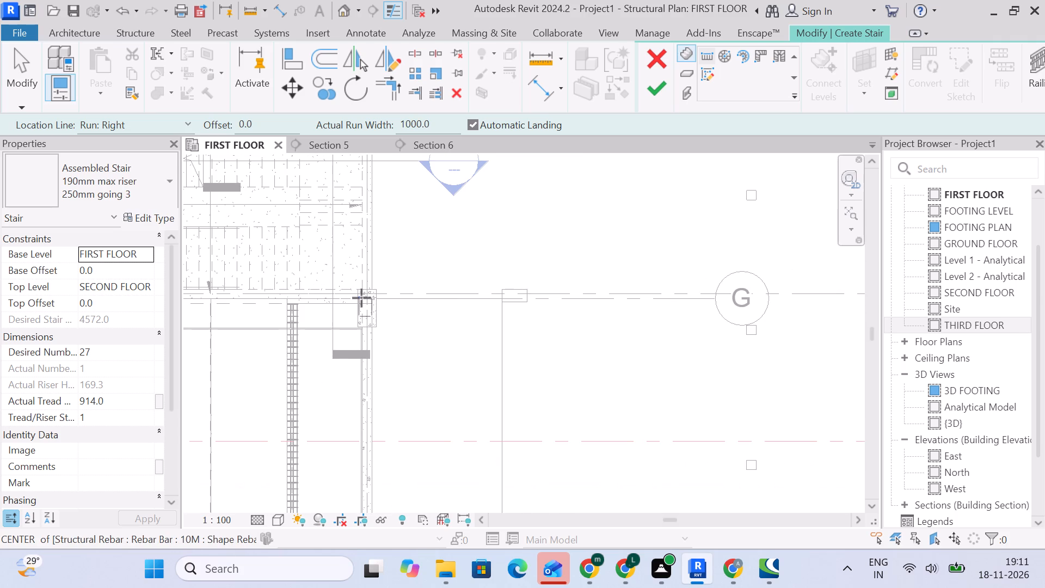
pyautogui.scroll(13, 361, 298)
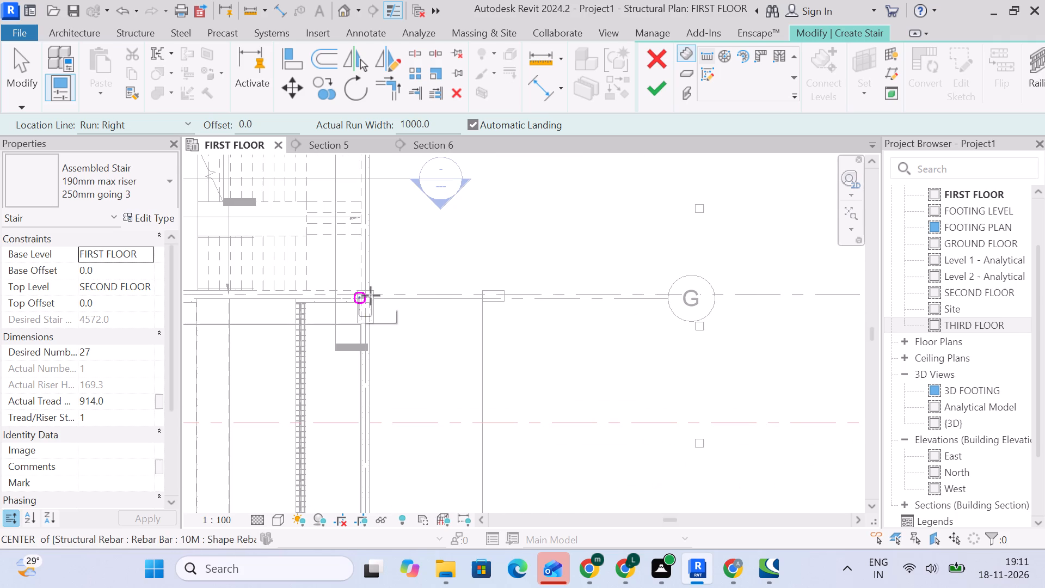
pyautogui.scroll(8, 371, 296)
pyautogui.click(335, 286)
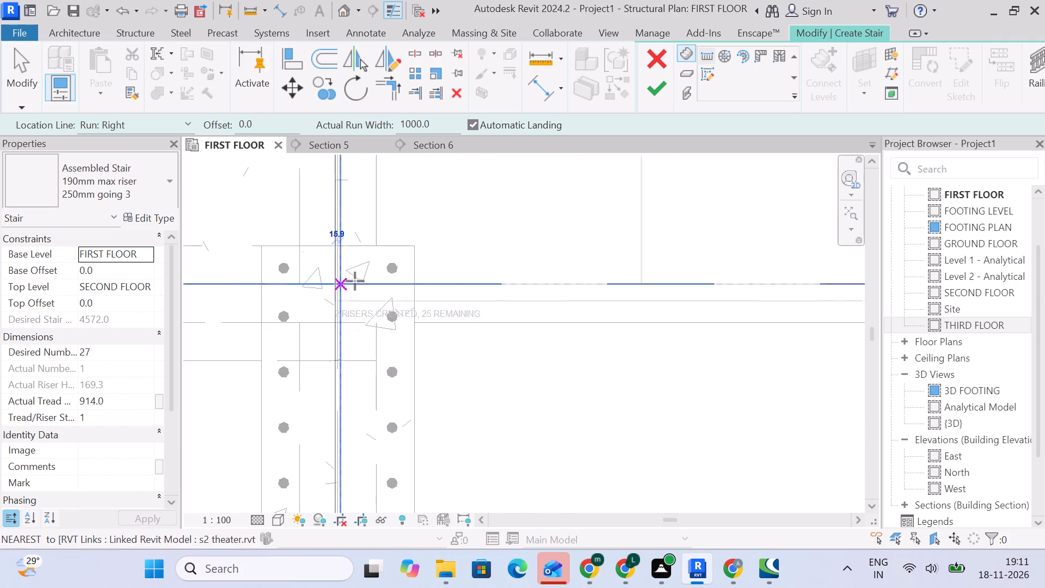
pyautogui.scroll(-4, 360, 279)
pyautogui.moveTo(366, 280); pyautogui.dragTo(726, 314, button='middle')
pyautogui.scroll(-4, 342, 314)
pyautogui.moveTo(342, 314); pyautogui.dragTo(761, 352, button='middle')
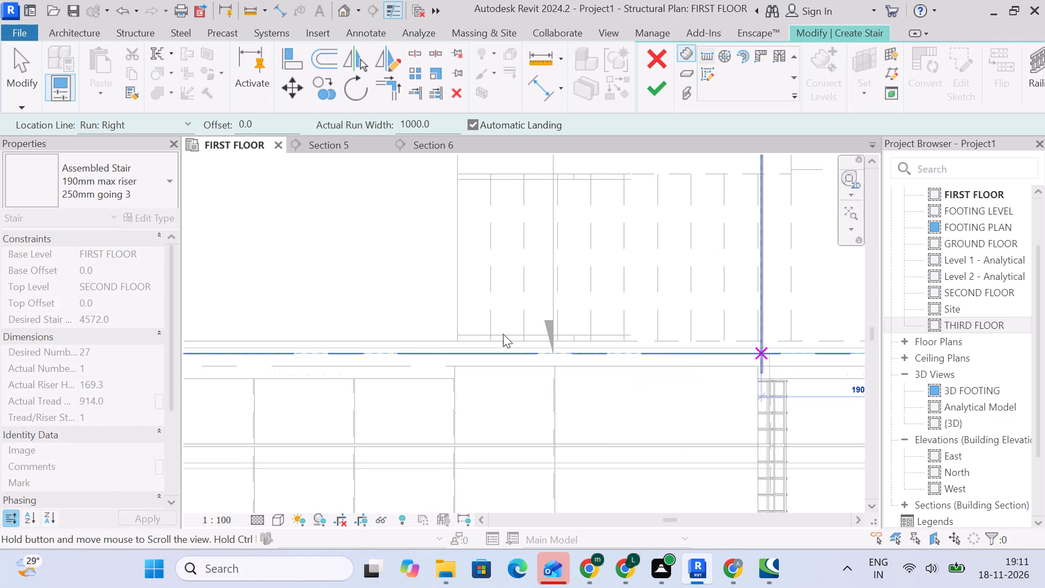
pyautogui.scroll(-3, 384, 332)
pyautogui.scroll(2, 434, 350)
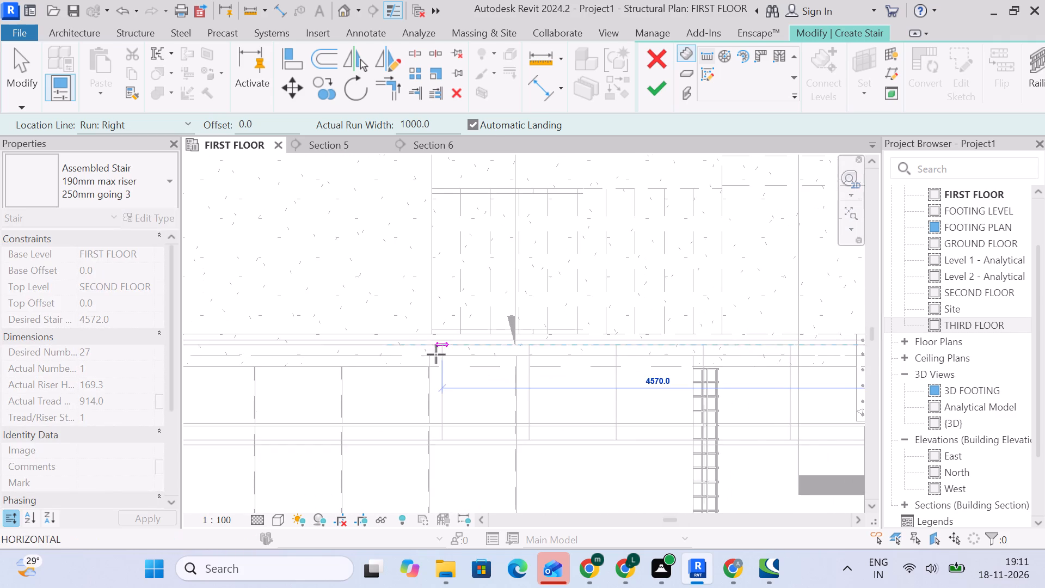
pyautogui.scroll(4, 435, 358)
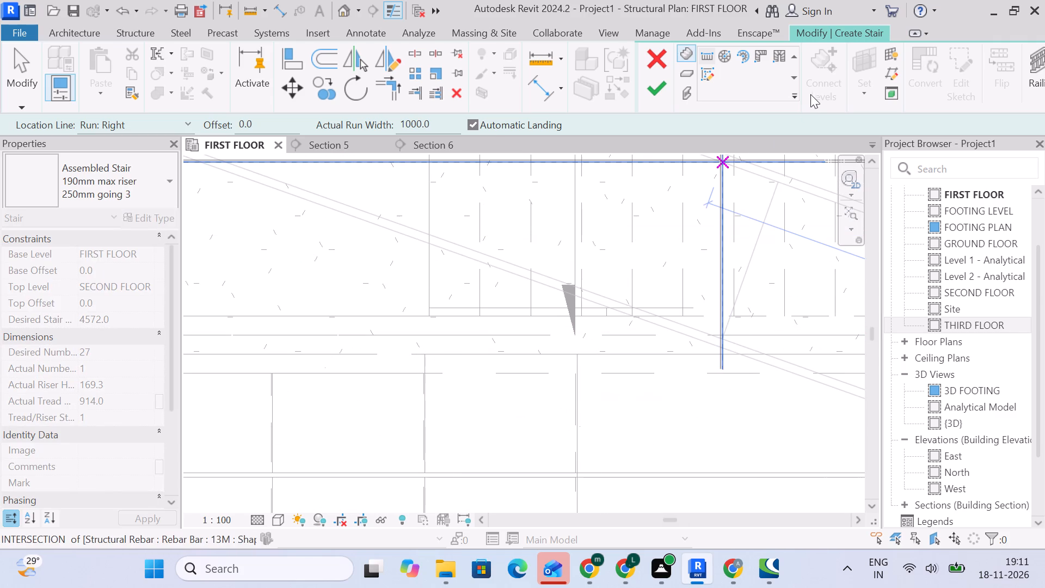
# Start a sketched run and draw its first boundary line along the lower beam's centreline, from grid F to the linked flight's outer end.
pyautogui.click(724, 72)
pyautogui.click(714, 73)
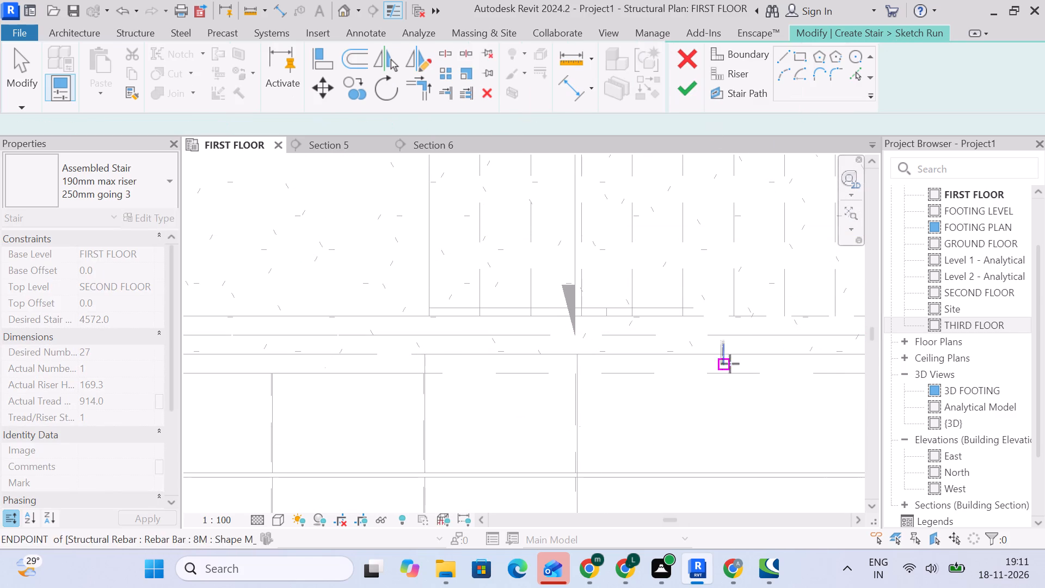
pyautogui.scroll(-4, 737, 362)
pyautogui.moveTo(738, 362); pyautogui.dragTo(501, 363, button='middle')
pyautogui.moveTo(656, 366); pyautogui.dragTo(594, 348, button='middle')
pyautogui.scroll(5, 671, 366)
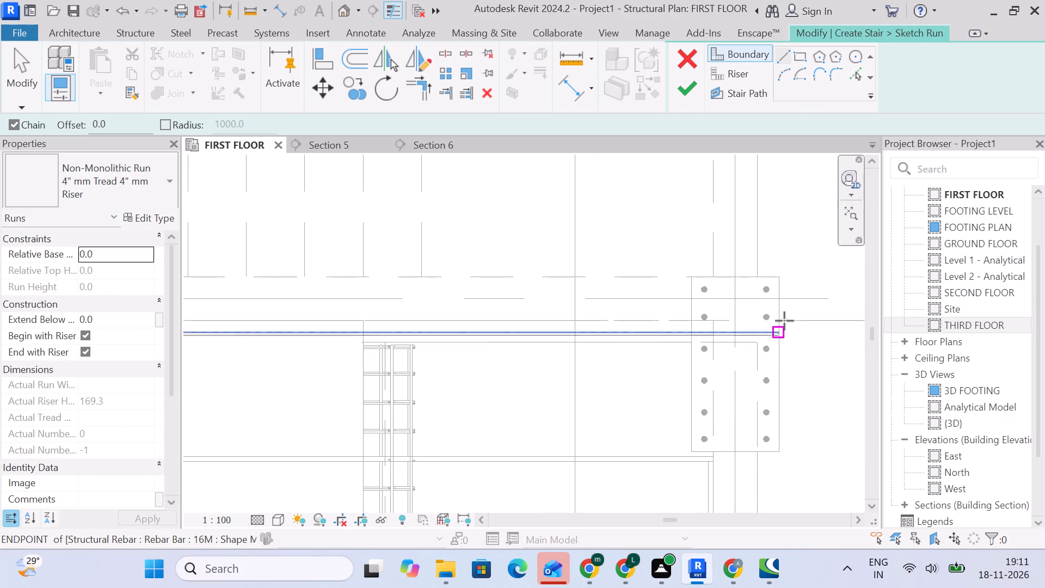
pyautogui.scroll(6, 737, 300)
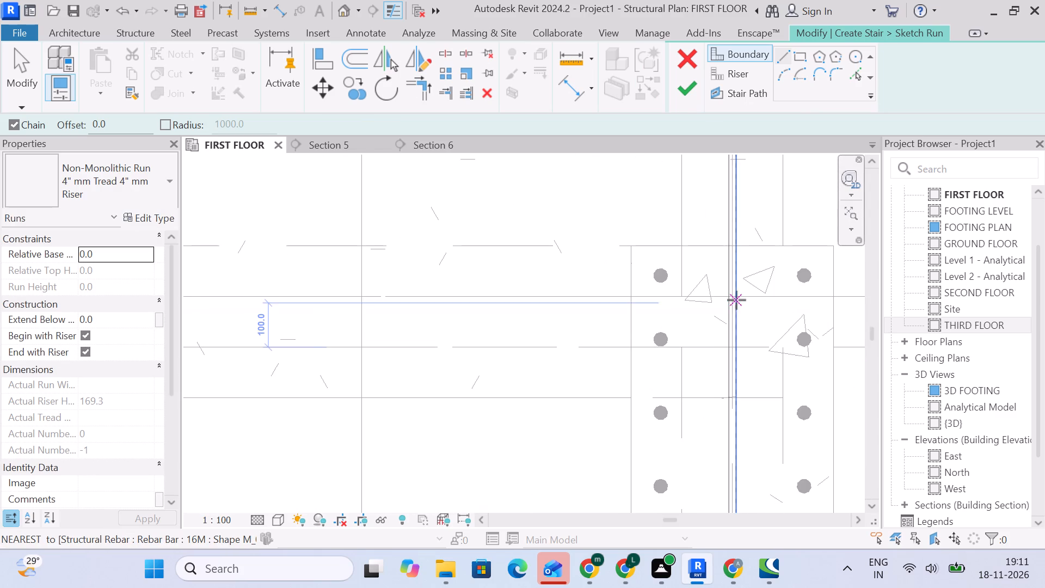
pyautogui.scroll(6, 727, 298)
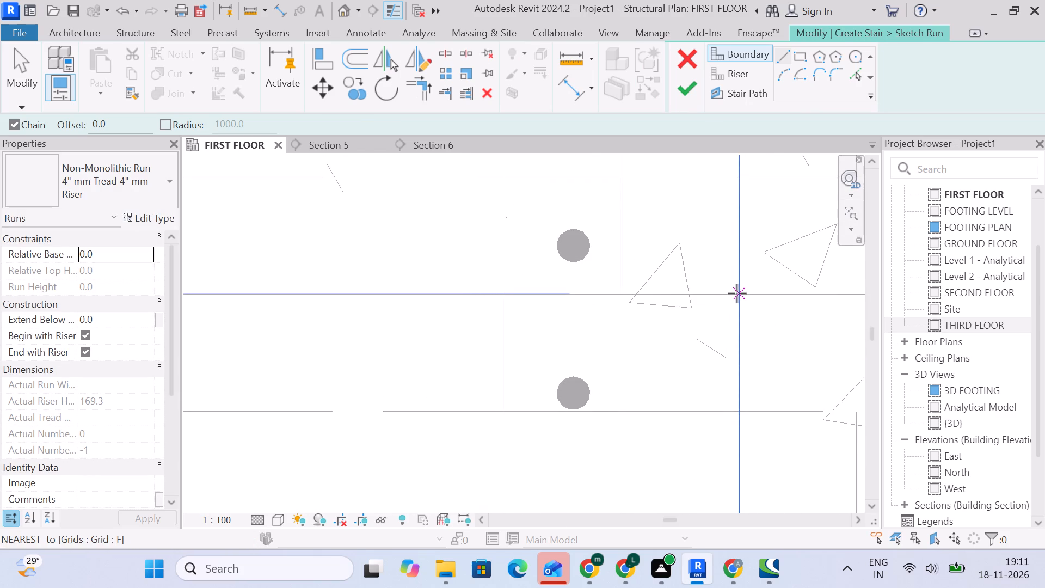
pyautogui.click(737, 293)
pyautogui.scroll(-15, 489, 308)
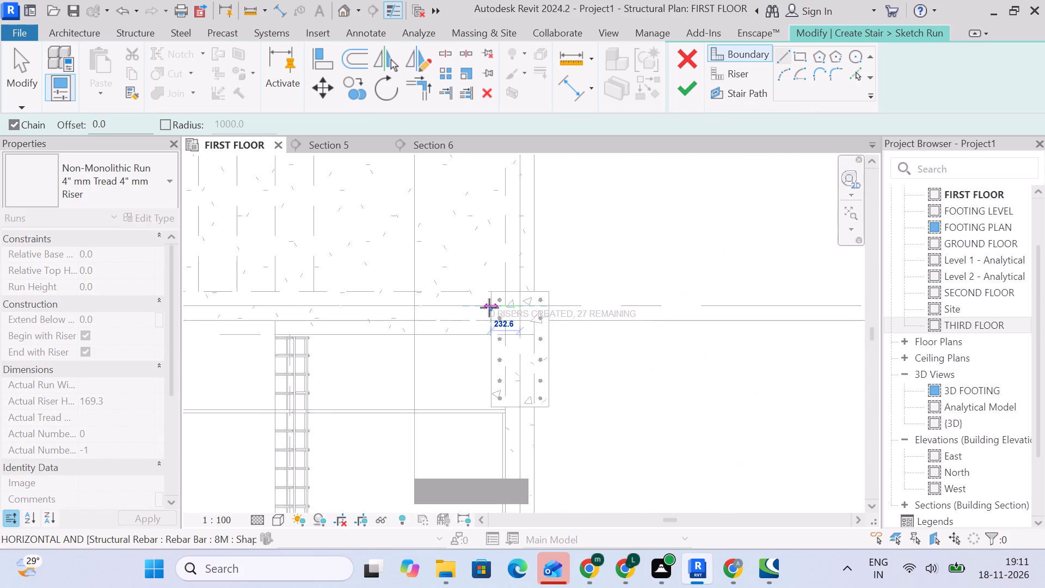
pyautogui.moveTo(489, 308); pyautogui.dragTo(760, 315, button='middle')
pyautogui.moveTo(195, 371); pyautogui.dragTo(623, 377, button='middle')
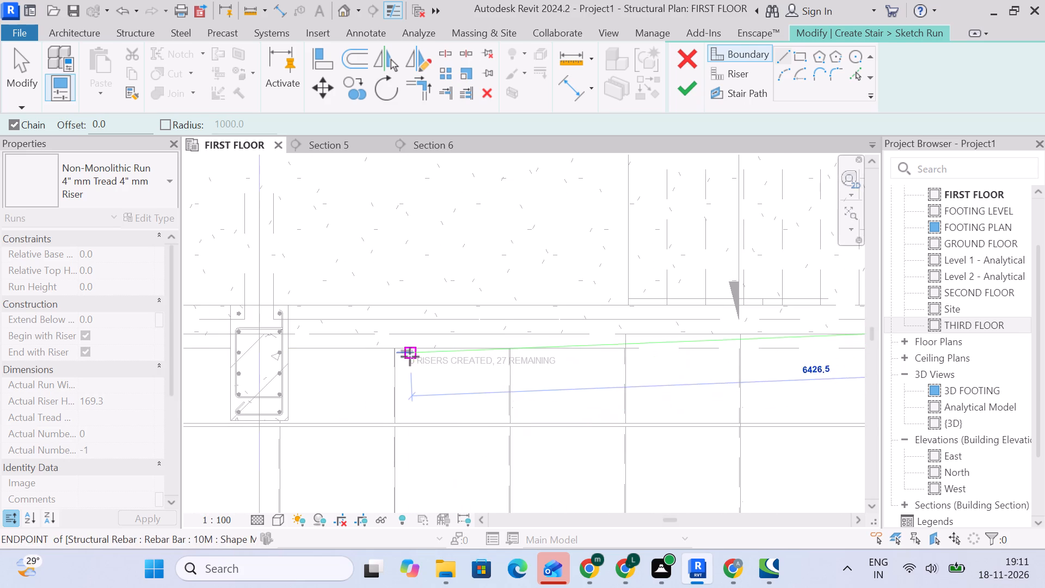
pyautogui.scroll(-4, 410, 357)
pyautogui.moveTo(410, 357); pyautogui.dragTo(564, 378, button='middle')
pyautogui.moveTo(564, 378); pyautogui.dragTo(413, 397, button='middle')
pyautogui.scroll(10, 534, 391)
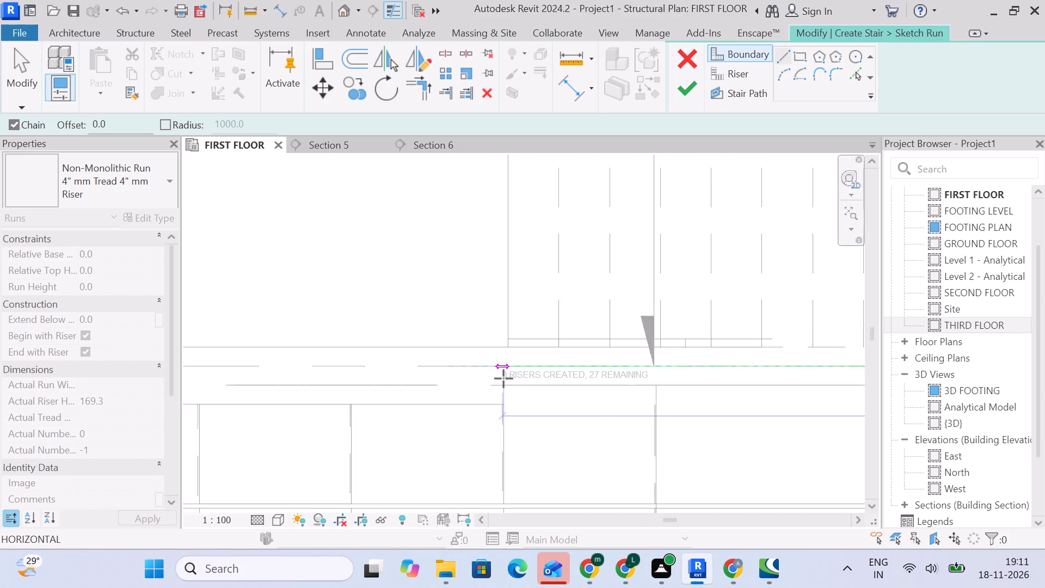
pyautogui.scroll(4, 515, 375)
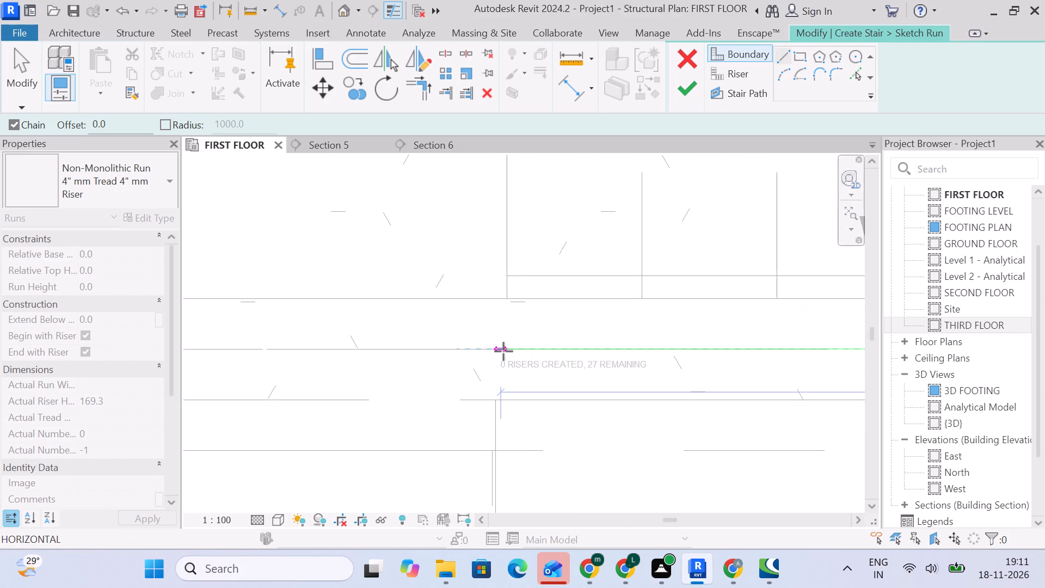
pyautogui.scroll(5, 504, 351)
pyautogui.click(480, 351)
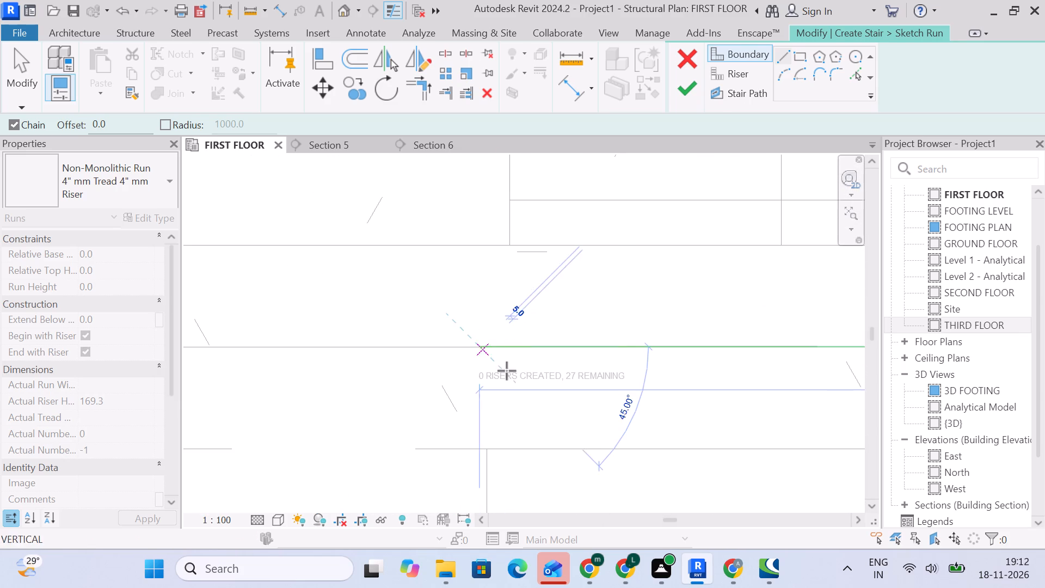
pyautogui.press('Escape')
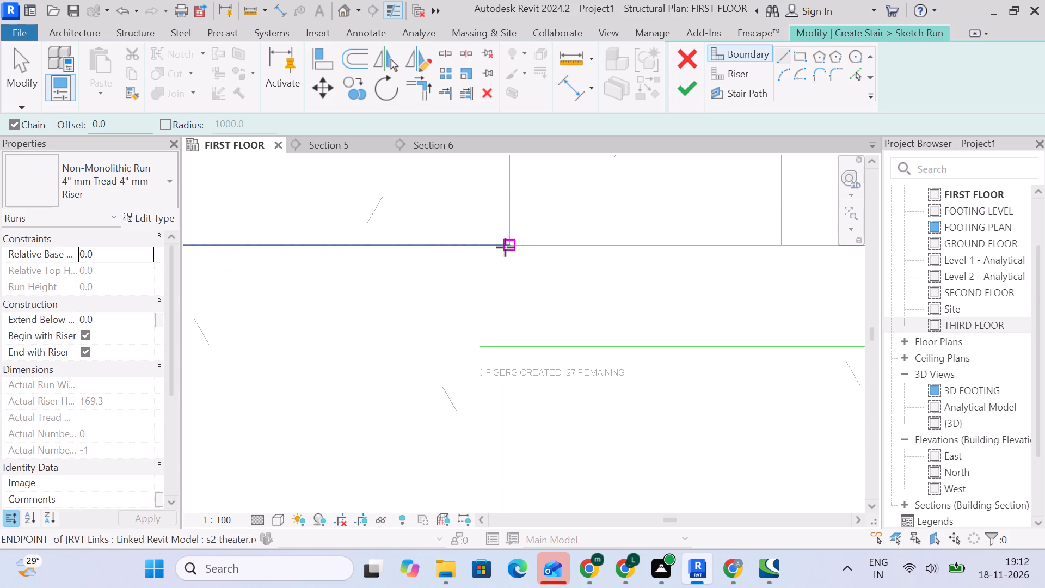
# Draw the opposite boundary line along the upper beam's centreline, from just beyond the linked flight's outer end to grid F.
pyautogui.scroll(-4, 517, 260)
pyautogui.moveTo(517, 266); pyautogui.dragTo(478, 339, button='middle')
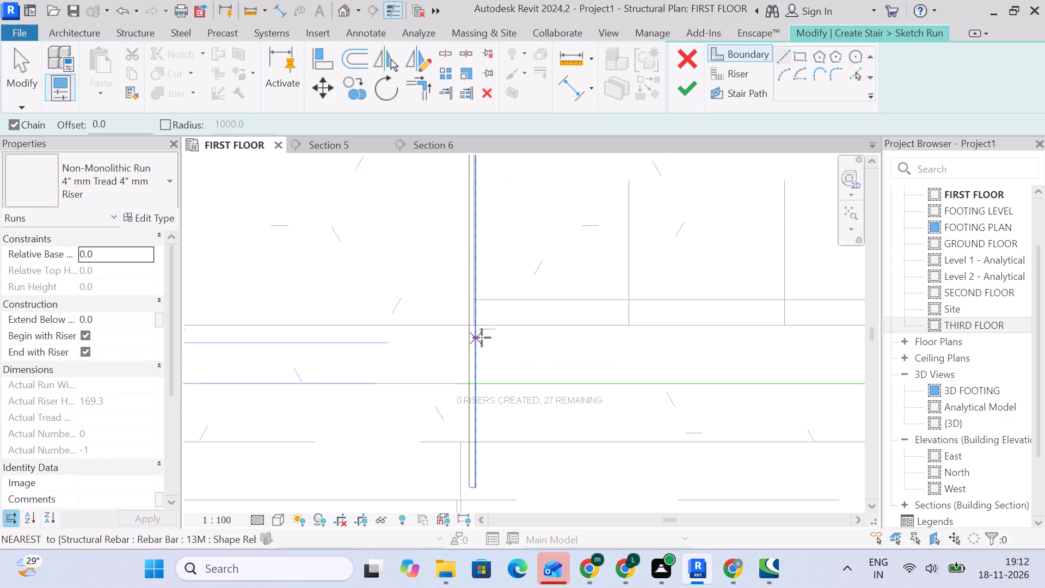
pyautogui.scroll(-9, 482, 338)
pyautogui.moveTo(487, 350); pyautogui.dragTo(482, 561, button='middle')
pyautogui.moveTo(489, 259); pyautogui.dragTo(514, 559, button='middle')
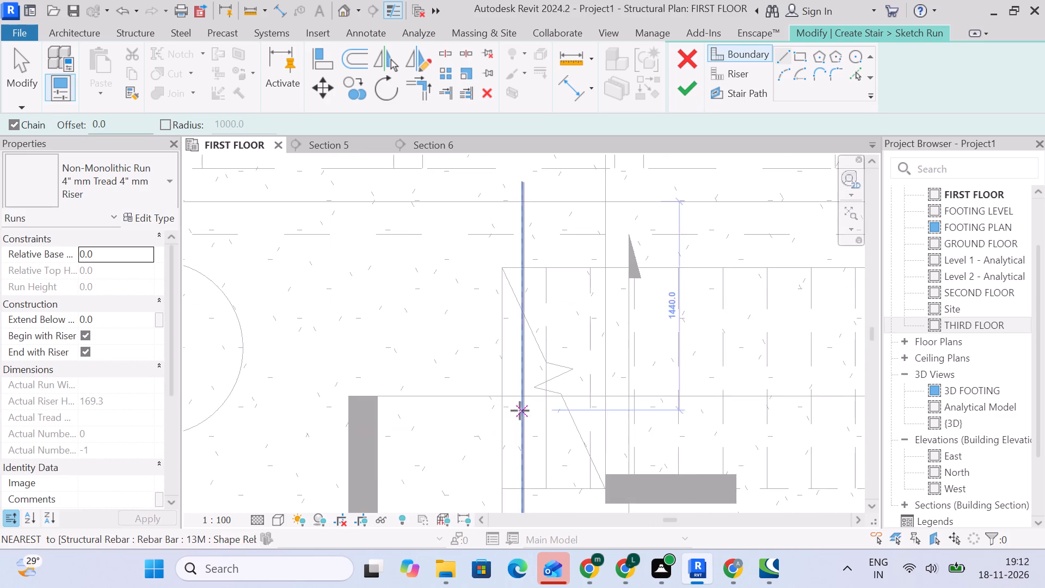
pyautogui.scroll(-4, 520, 411)
pyautogui.moveTo(512, 356); pyautogui.dragTo(389, 382, button='middle')
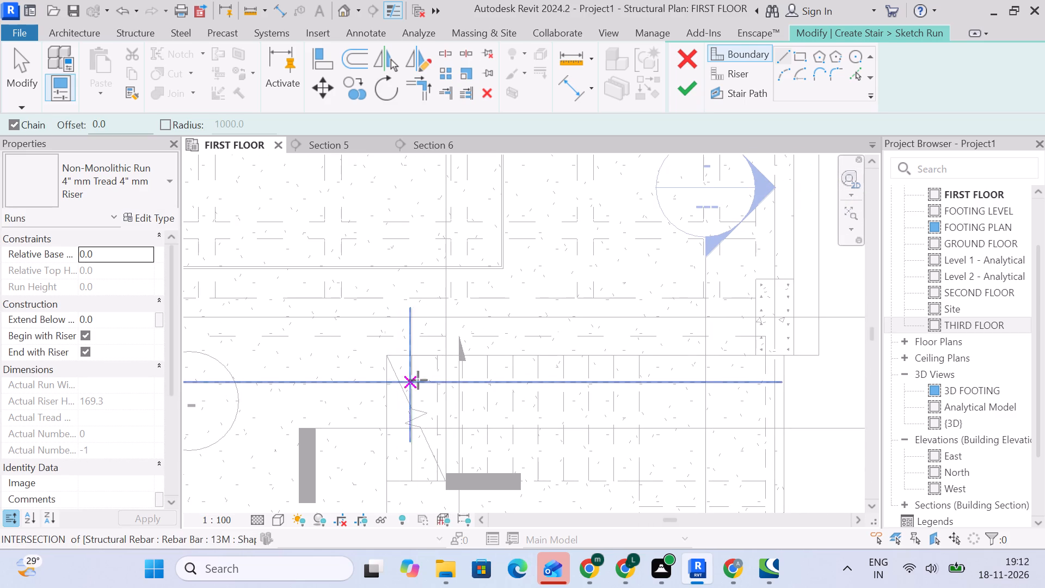
pyautogui.scroll(4, 379, 343)
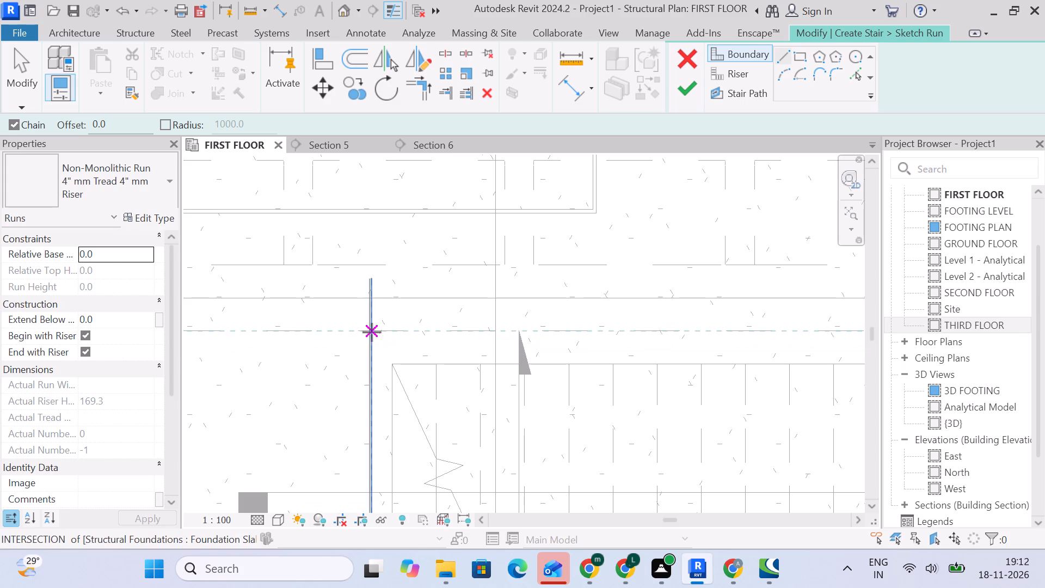
pyautogui.scroll(6, 372, 332)
pyautogui.click(365, 335)
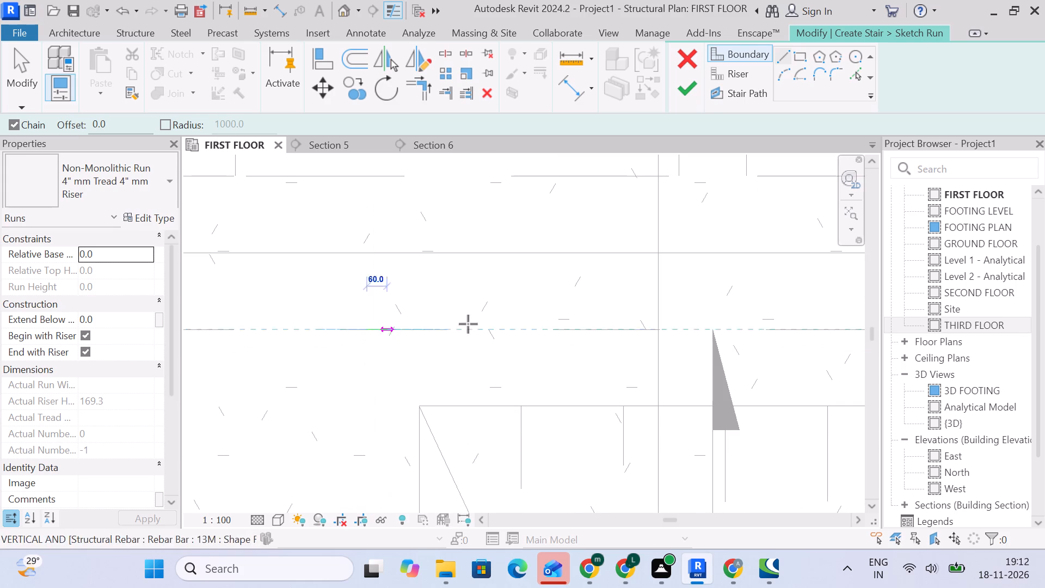
pyautogui.scroll(-4, 648, 320)
pyautogui.moveTo(692, 333); pyautogui.dragTo(216, 384, button='middle')
pyautogui.moveTo(796, 382); pyautogui.dragTo(397, 382, button='middle')
pyautogui.scroll(4, 531, 381)
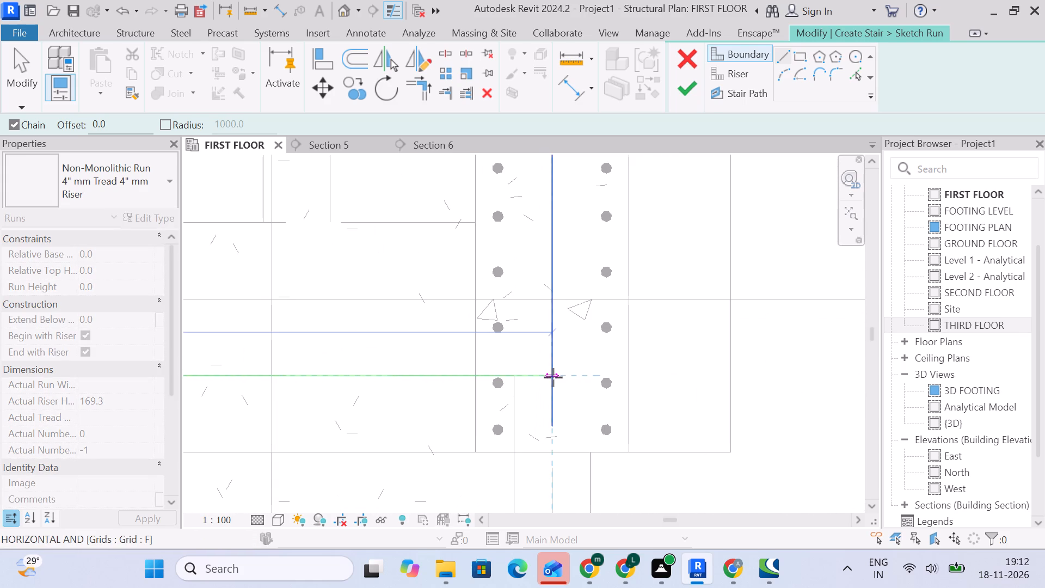
pyautogui.scroll(5, 553, 377)
pyautogui.click(553, 377)
pyautogui.press('Escape')
pyautogui.scroll(-4, 557, 384)
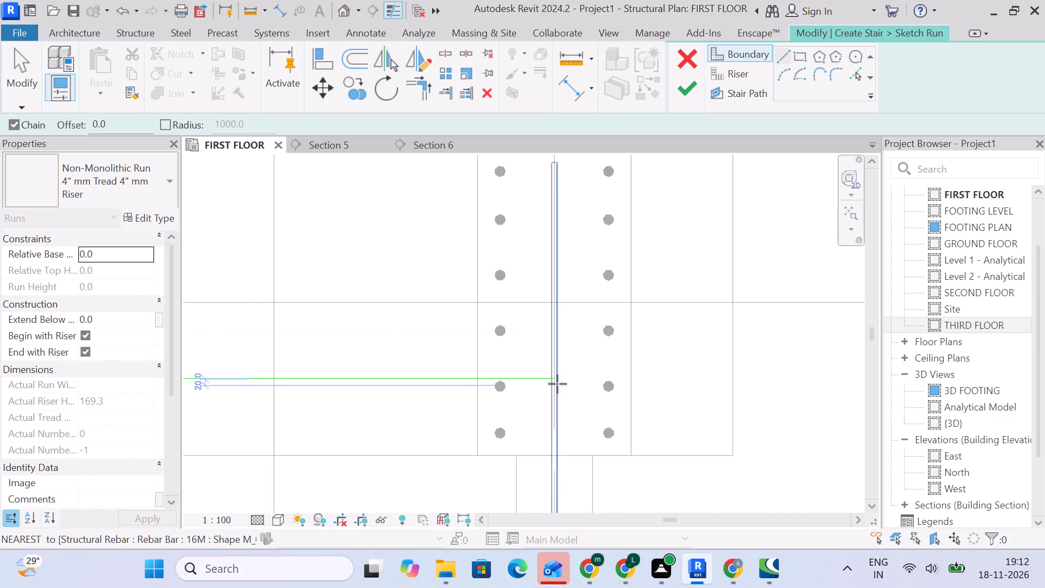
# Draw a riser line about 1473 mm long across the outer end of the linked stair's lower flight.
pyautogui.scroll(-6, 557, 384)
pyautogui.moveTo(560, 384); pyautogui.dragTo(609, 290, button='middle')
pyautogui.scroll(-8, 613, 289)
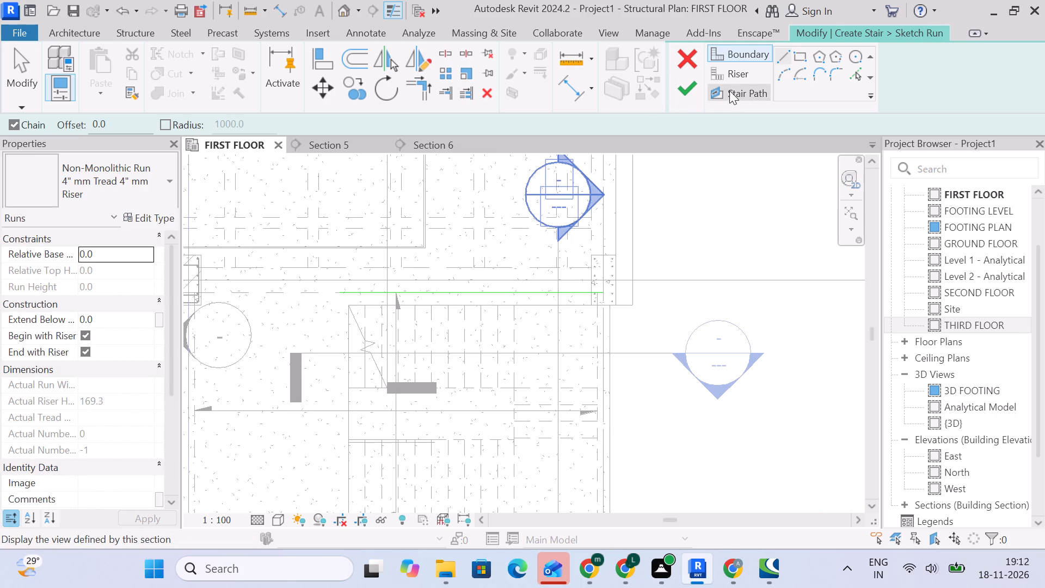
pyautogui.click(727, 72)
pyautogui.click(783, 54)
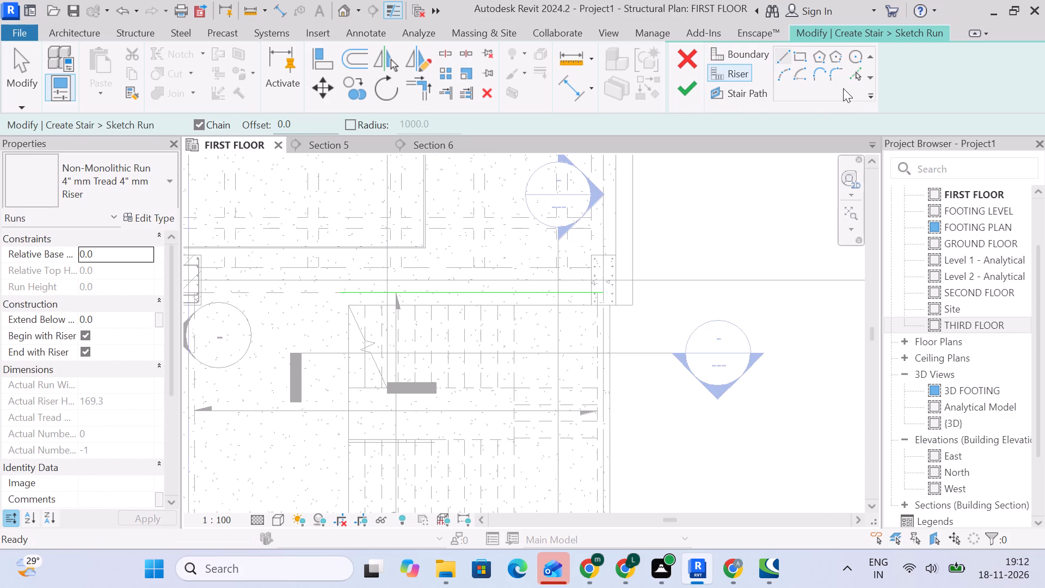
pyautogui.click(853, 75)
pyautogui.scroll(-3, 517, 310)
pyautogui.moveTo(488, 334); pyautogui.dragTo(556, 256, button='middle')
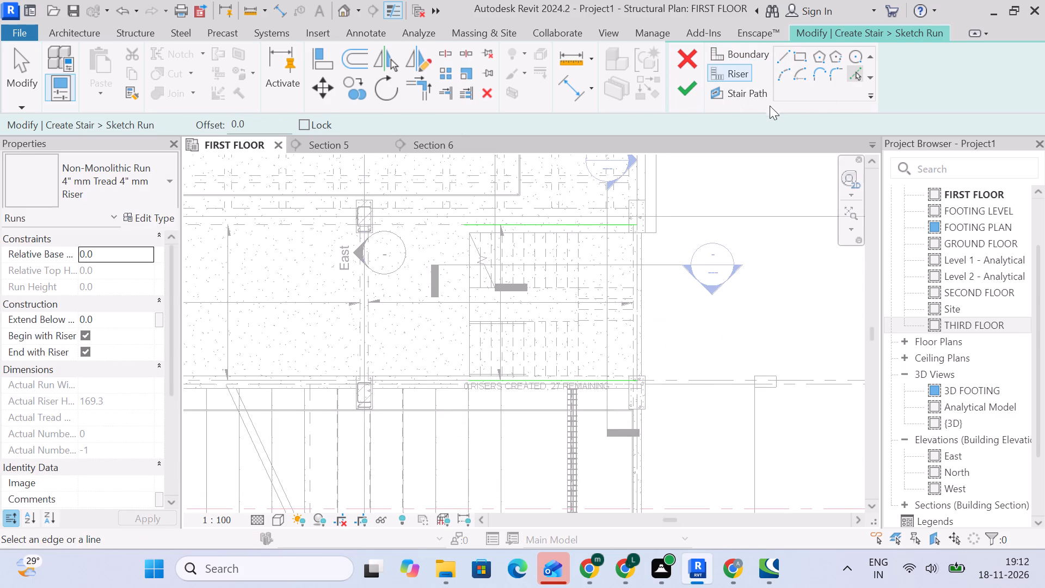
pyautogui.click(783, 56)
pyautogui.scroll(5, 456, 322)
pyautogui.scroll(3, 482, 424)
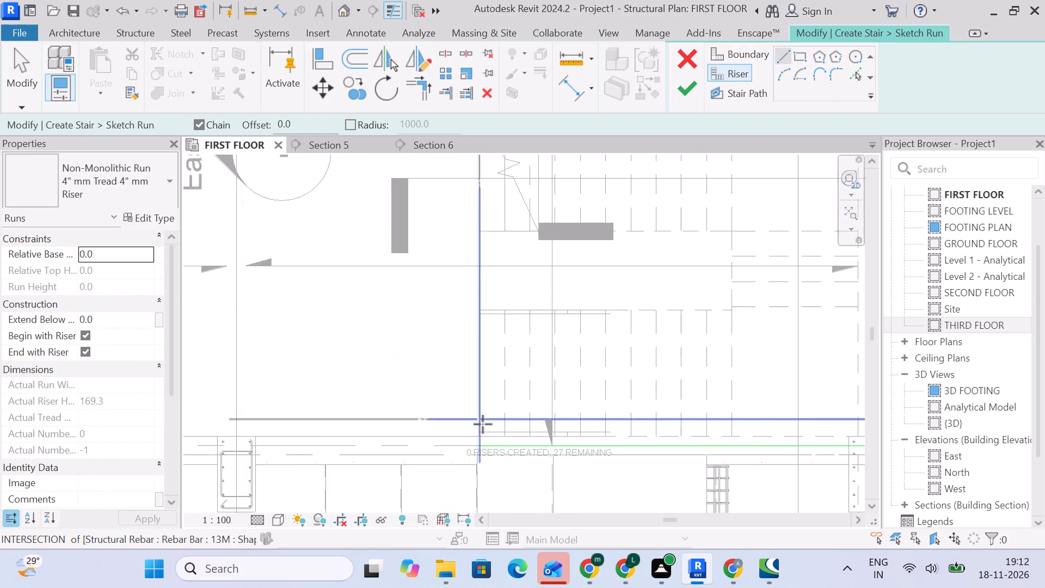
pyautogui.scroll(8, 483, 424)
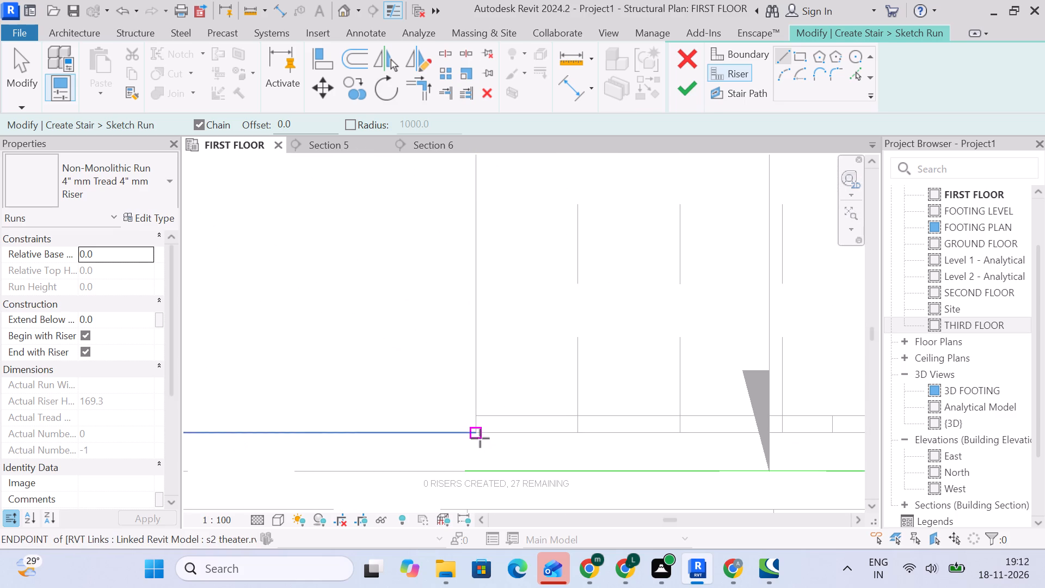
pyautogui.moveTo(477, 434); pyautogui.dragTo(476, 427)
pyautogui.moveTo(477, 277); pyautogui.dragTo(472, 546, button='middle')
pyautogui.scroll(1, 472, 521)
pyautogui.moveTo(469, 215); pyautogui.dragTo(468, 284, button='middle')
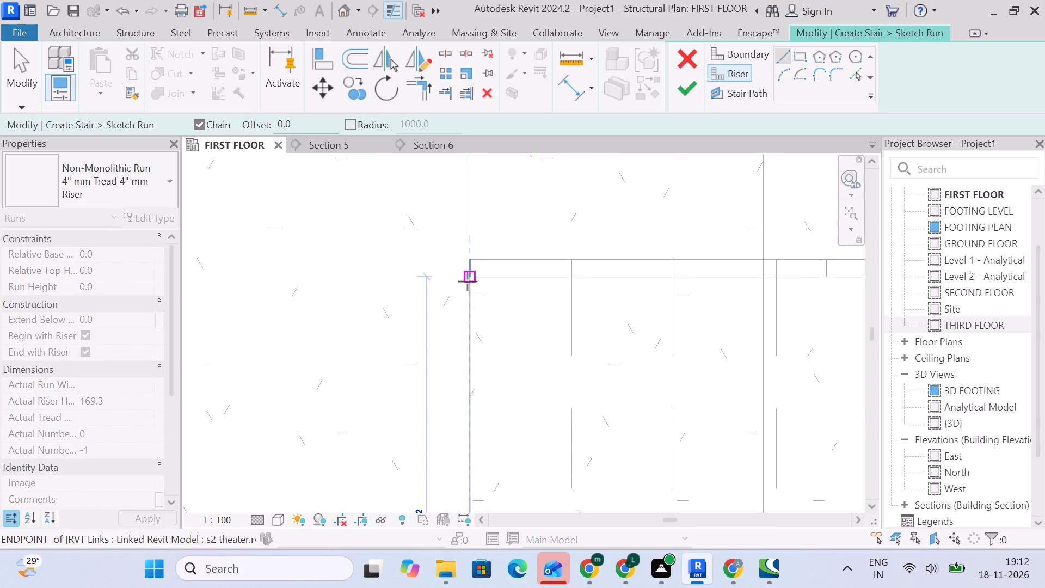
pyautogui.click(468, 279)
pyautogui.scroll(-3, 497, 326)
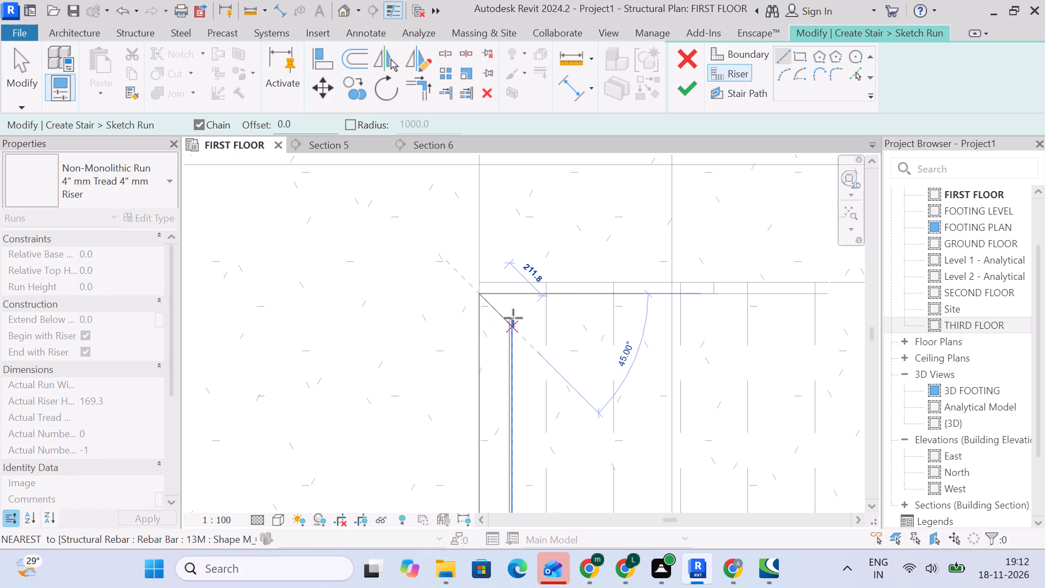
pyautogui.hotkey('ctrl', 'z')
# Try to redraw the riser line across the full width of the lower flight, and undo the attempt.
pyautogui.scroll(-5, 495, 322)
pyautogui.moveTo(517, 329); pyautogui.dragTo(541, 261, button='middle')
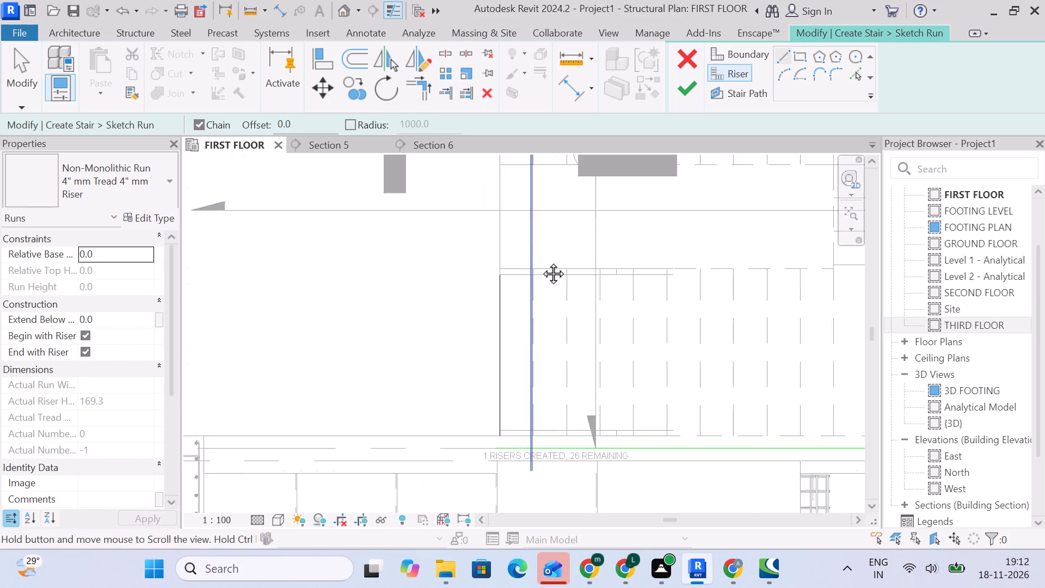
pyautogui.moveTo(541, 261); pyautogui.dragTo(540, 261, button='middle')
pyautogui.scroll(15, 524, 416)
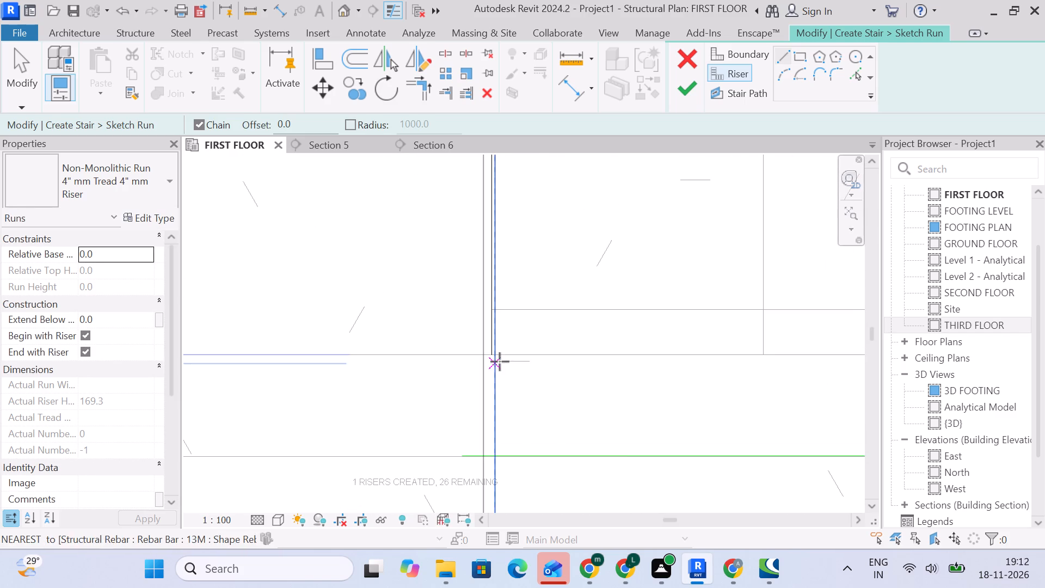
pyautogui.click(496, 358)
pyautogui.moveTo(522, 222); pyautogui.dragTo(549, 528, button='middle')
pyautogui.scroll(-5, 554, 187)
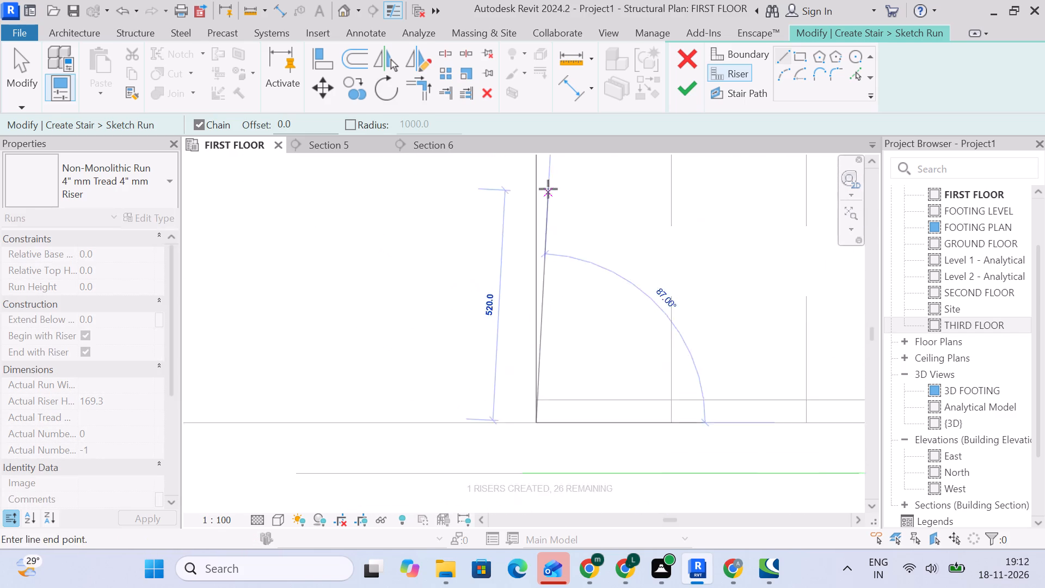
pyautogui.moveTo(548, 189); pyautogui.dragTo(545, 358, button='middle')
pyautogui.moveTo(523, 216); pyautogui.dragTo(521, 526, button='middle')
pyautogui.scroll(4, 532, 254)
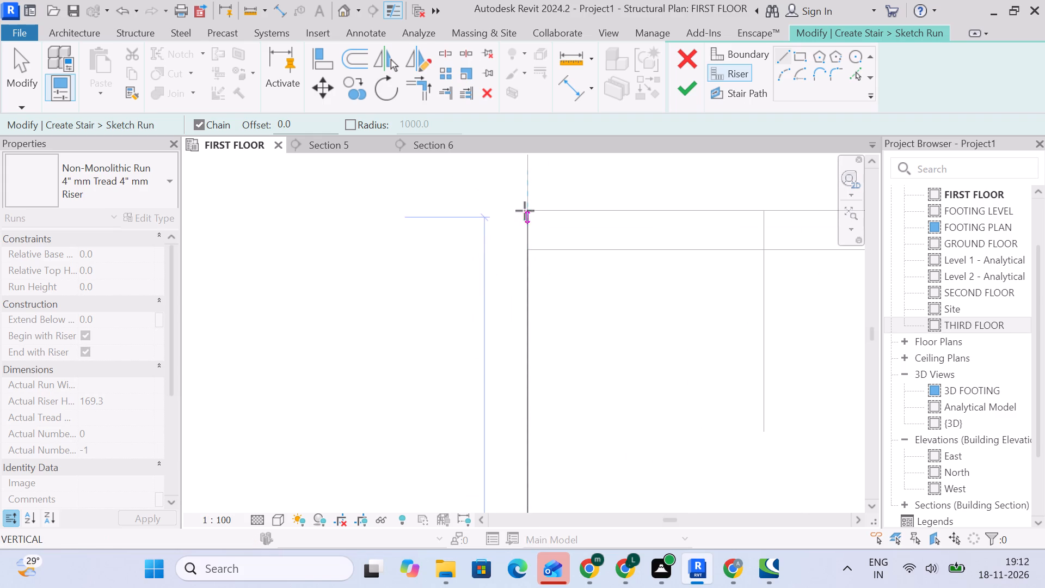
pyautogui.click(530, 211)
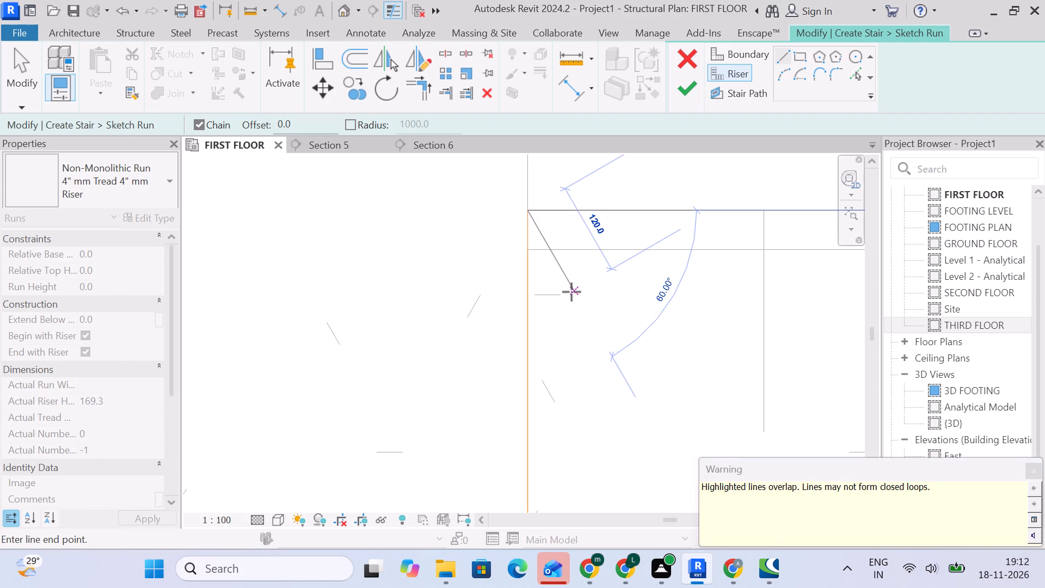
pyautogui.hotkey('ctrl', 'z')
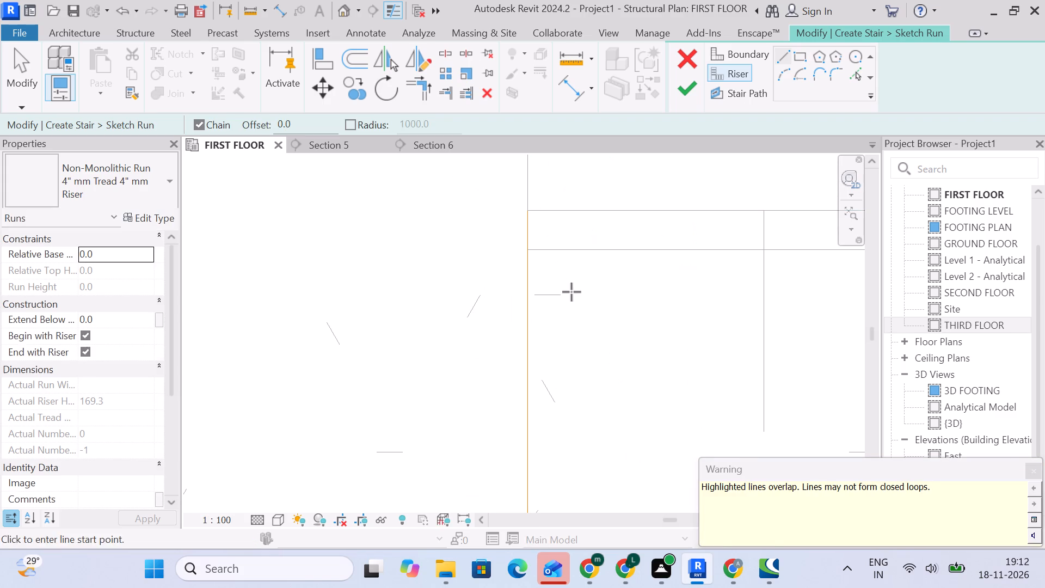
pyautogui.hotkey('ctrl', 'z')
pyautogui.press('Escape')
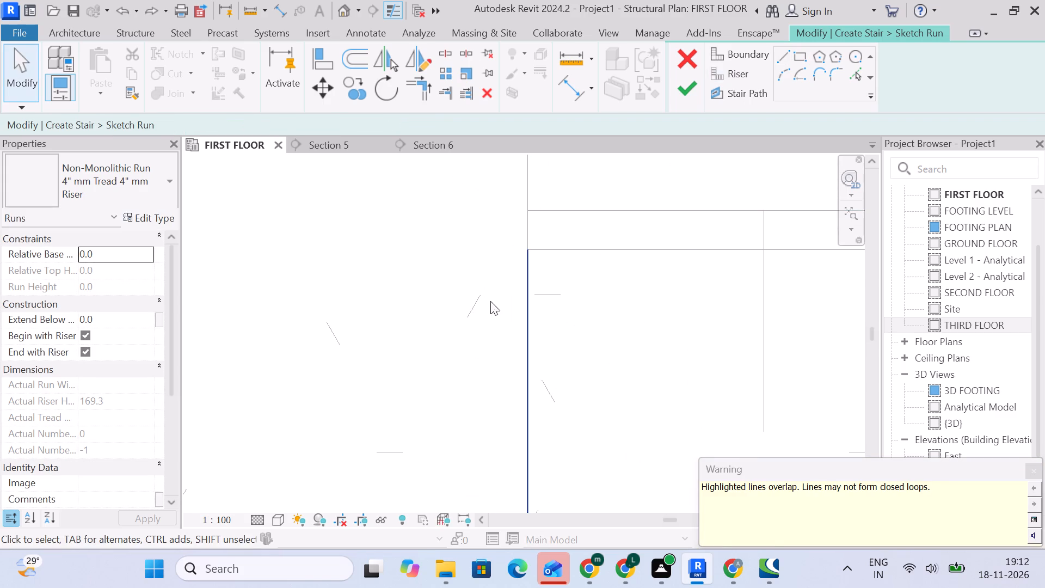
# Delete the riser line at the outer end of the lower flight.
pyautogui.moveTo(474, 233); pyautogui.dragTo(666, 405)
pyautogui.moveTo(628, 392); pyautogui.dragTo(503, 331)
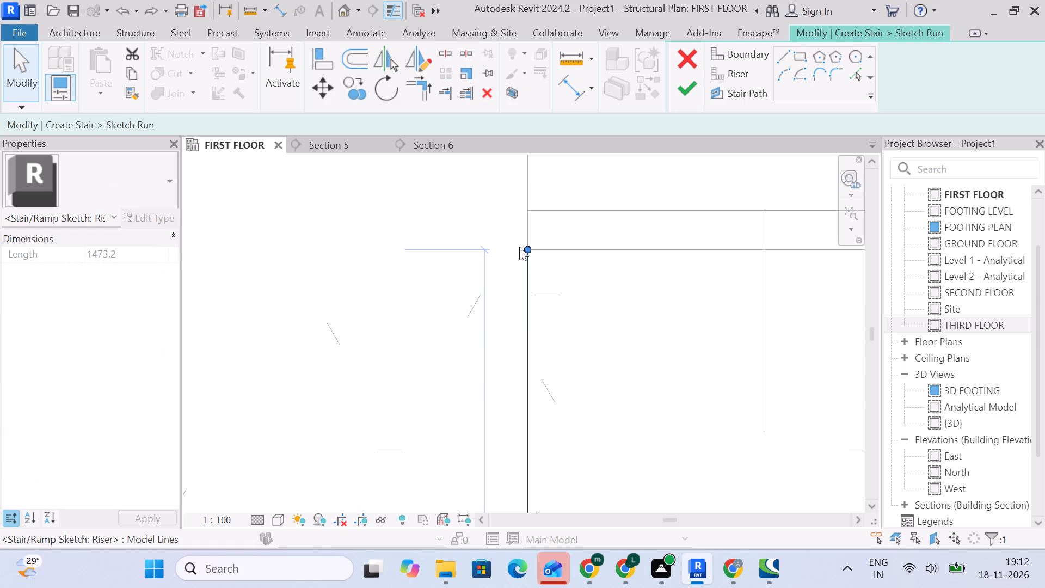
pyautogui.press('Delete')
# Draw a riser line across the outer end of the linked stair's lower flight, between its two edges.
pyautogui.scroll(-5, 557, 264)
pyautogui.moveTo(627, 275); pyautogui.dragTo(632, 189, button='middle')
pyautogui.scroll(1, 628, 275)
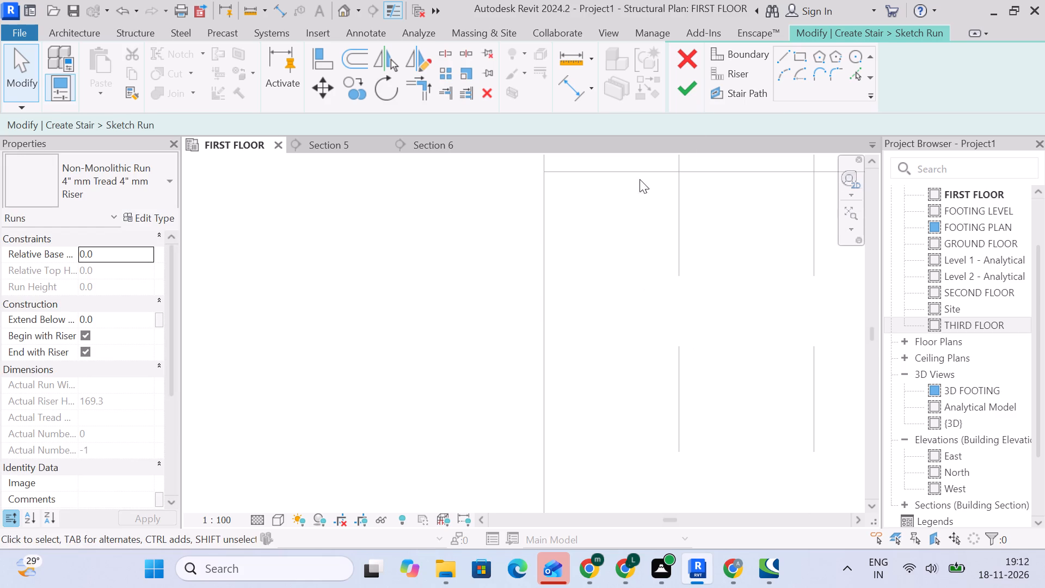
pyautogui.click(755, 73)
pyautogui.click(734, 84)
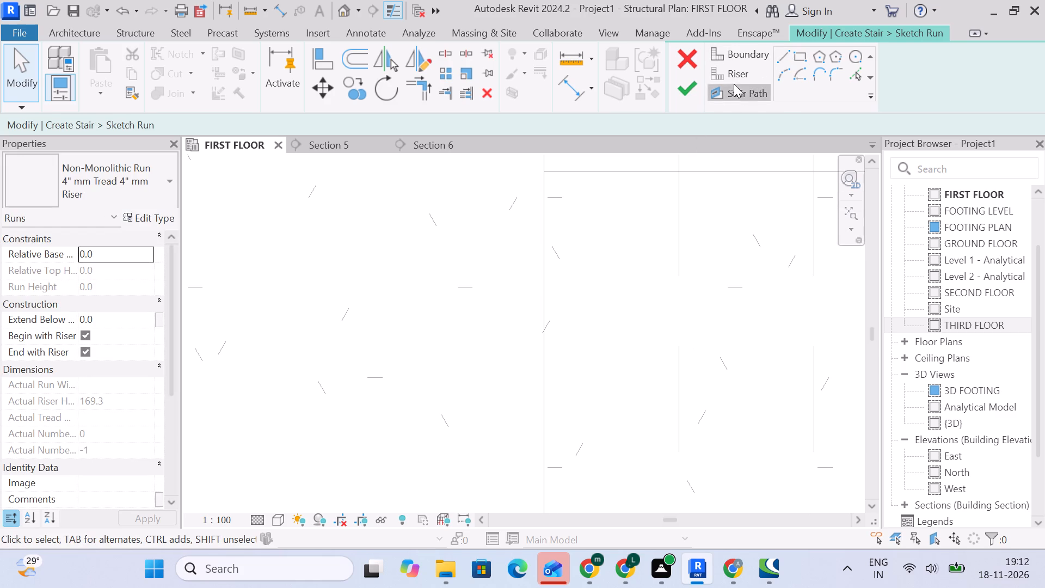
pyautogui.click(735, 79)
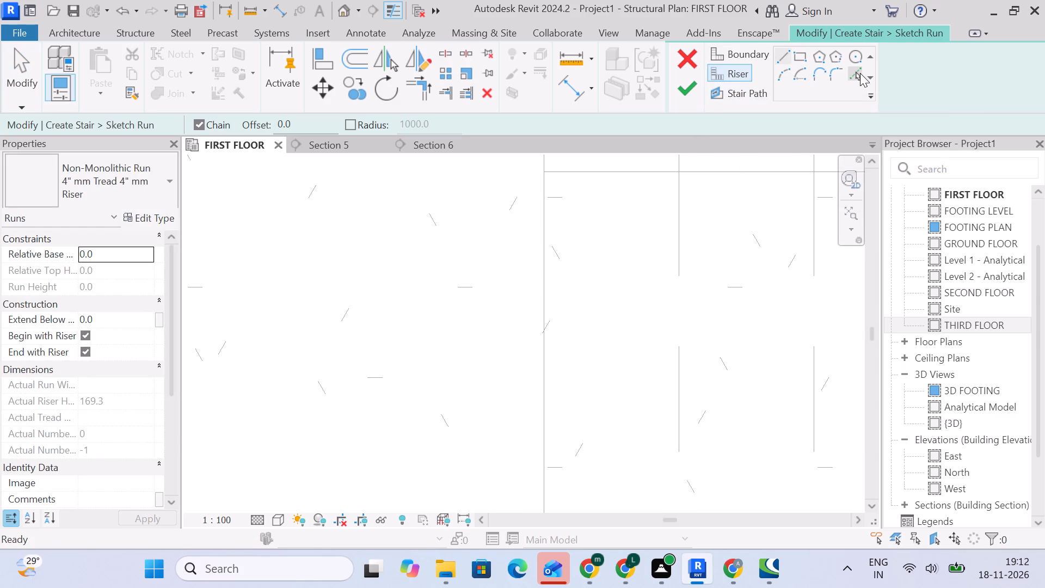
pyautogui.click(860, 73)
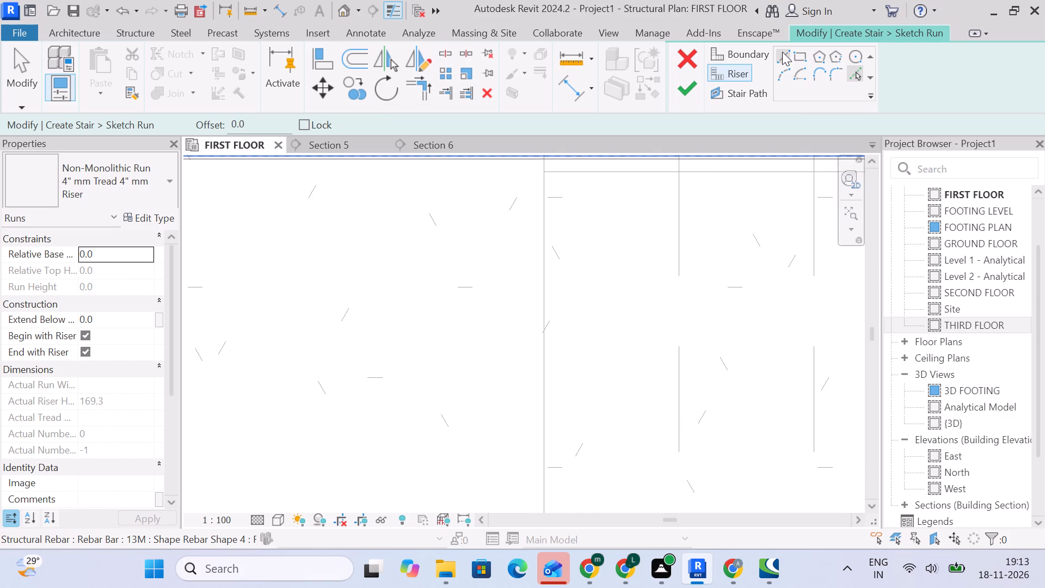
pyautogui.click(782, 52)
pyautogui.scroll(-6, 628, 254)
pyautogui.moveTo(644, 372); pyautogui.dragTo(565, 195, button='middle')
pyautogui.scroll(6, 521, 349)
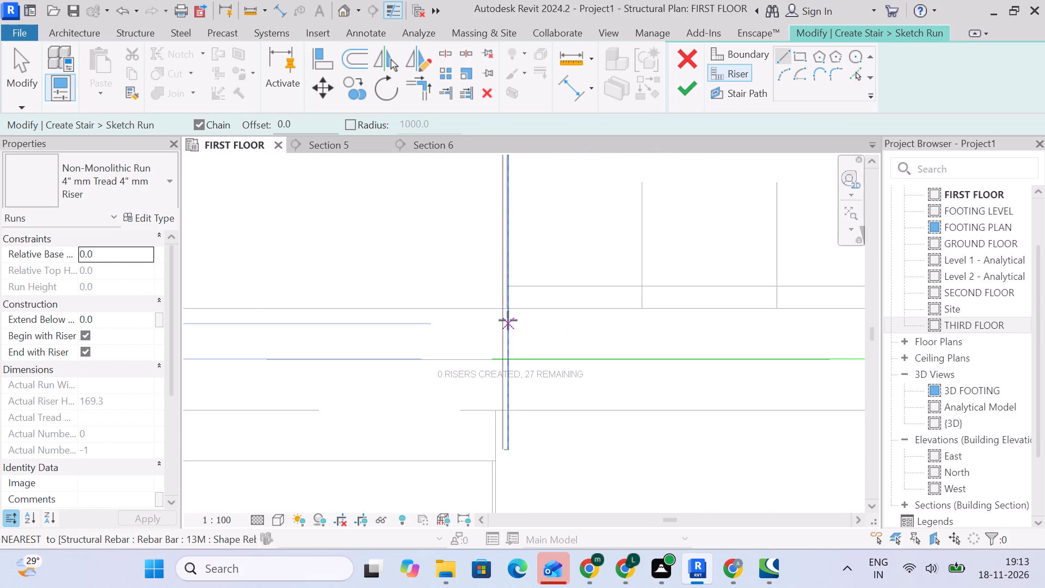
pyautogui.scroll(10, 506, 320)
pyautogui.click(507, 286)
pyautogui.scroll(-4, 526, 235)
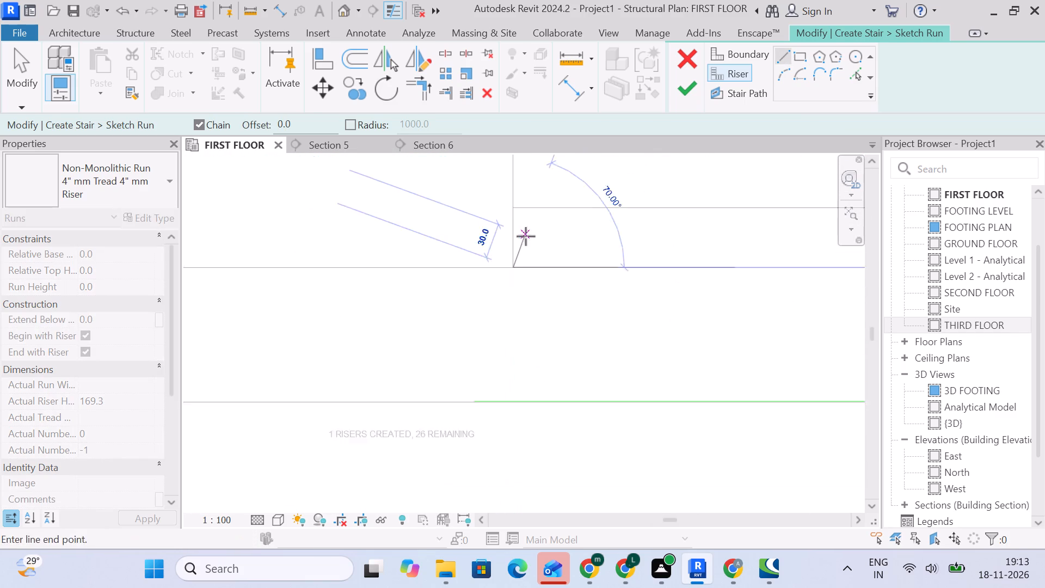
pyautogui.scroll(-1, 526, 236)
pyautogui.moveTo(520, 244); pyautogui.dragTo(525, 576, button='middle')
pyautogui.scroll(-5, 548, 246)
pyautogui.moveTo(545, 247); pyautogui.dragTo(557, 469, button='middle')
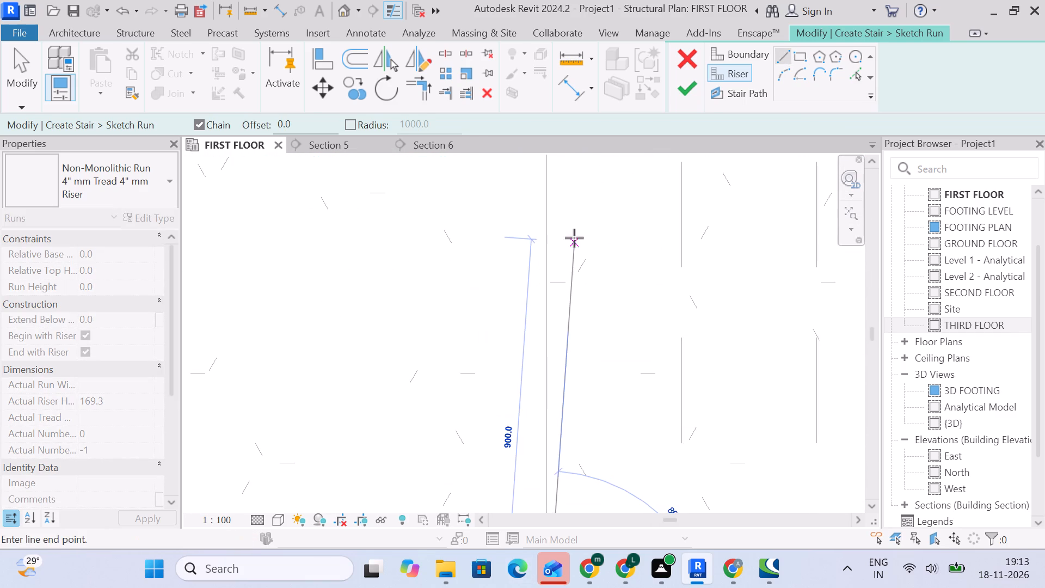
pyautogui.scroll(-4, 574, 237)
pyautogui.moveTo(565, 241); pyautogui.dragTo(539, 390, button='middle')
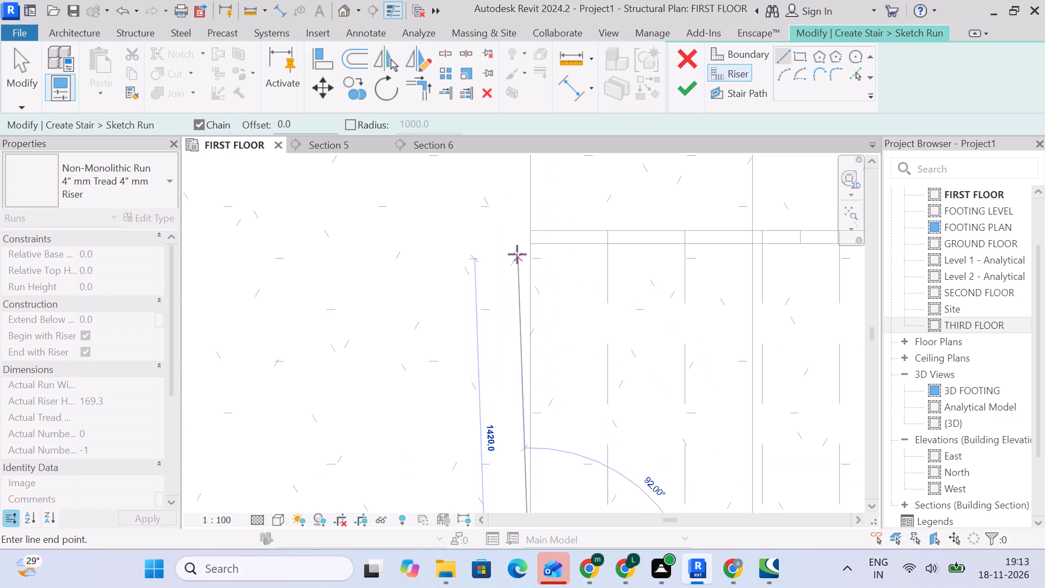
pyautogui.scroll(9, 526, 246)
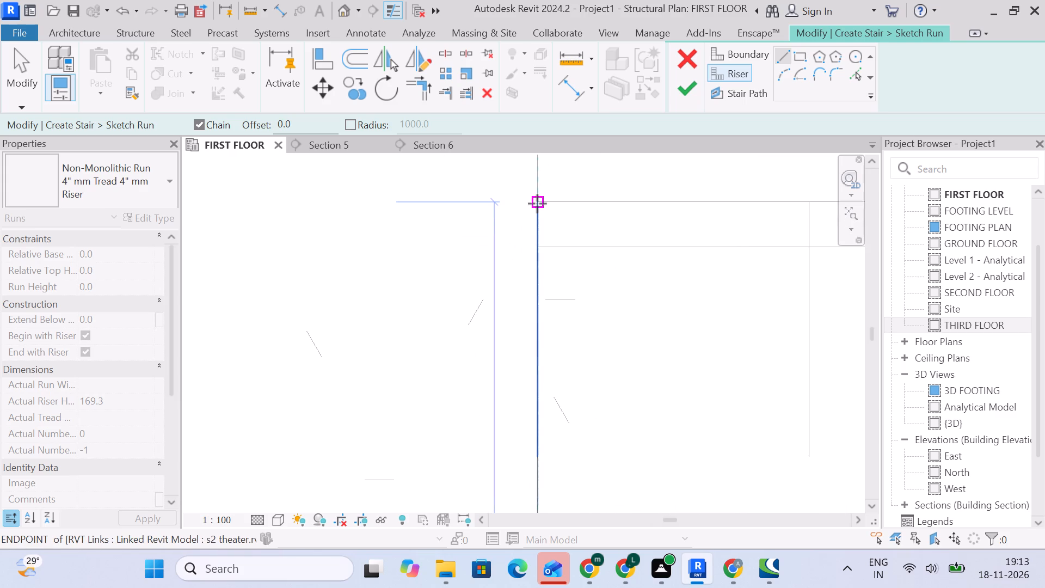
pyautogui.click(537, 204)
pyautogui.press('Escape')
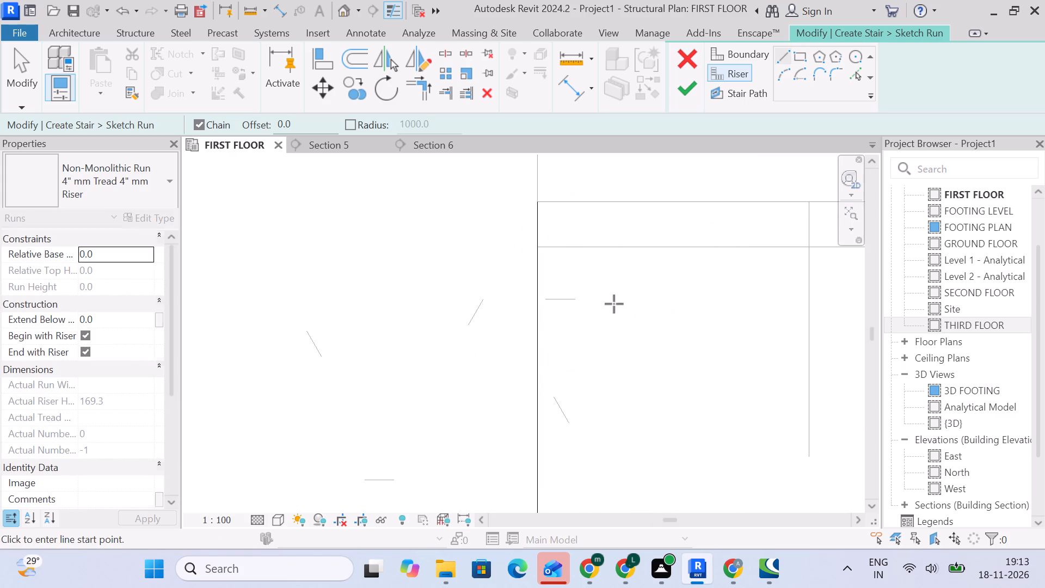
pyautogui.scroll(-12, 613, 304)
pyautogui.moveTo(684, 429); pyautogui.dragTo(568, 330, button='middle')
pyautogui.scroll(-4, 563, 326)
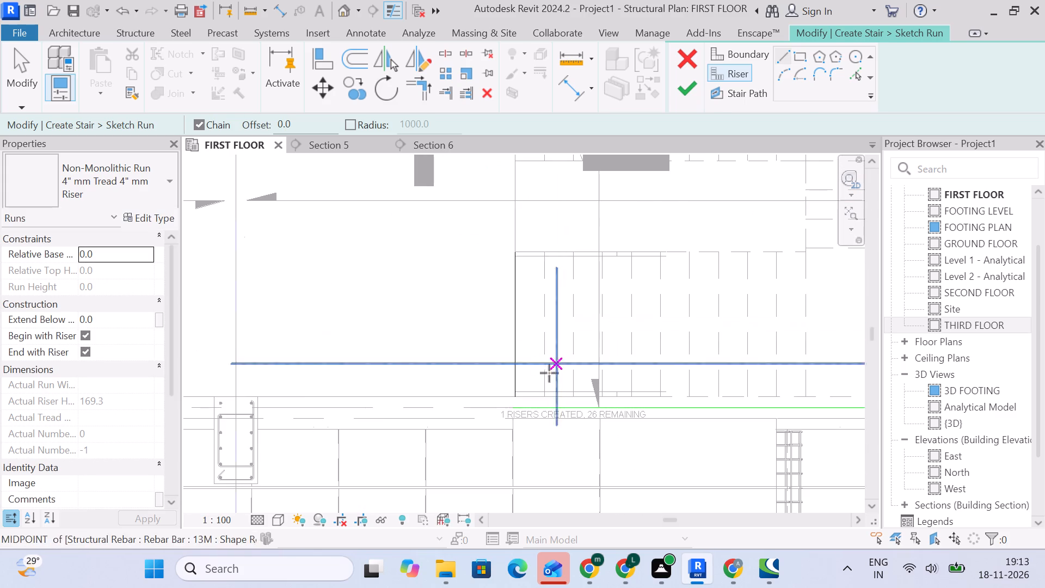
pyautogui.press('Escape')
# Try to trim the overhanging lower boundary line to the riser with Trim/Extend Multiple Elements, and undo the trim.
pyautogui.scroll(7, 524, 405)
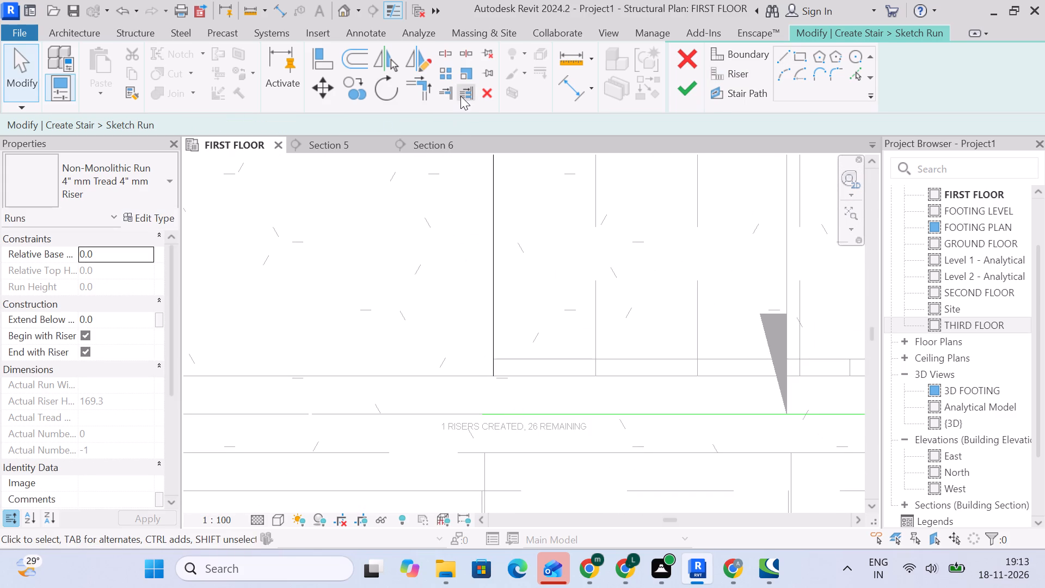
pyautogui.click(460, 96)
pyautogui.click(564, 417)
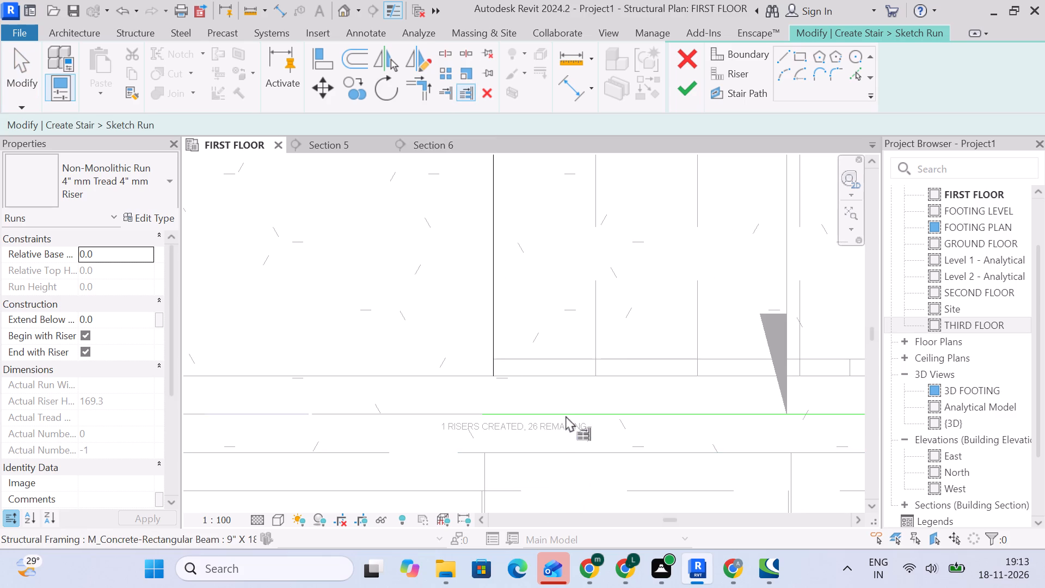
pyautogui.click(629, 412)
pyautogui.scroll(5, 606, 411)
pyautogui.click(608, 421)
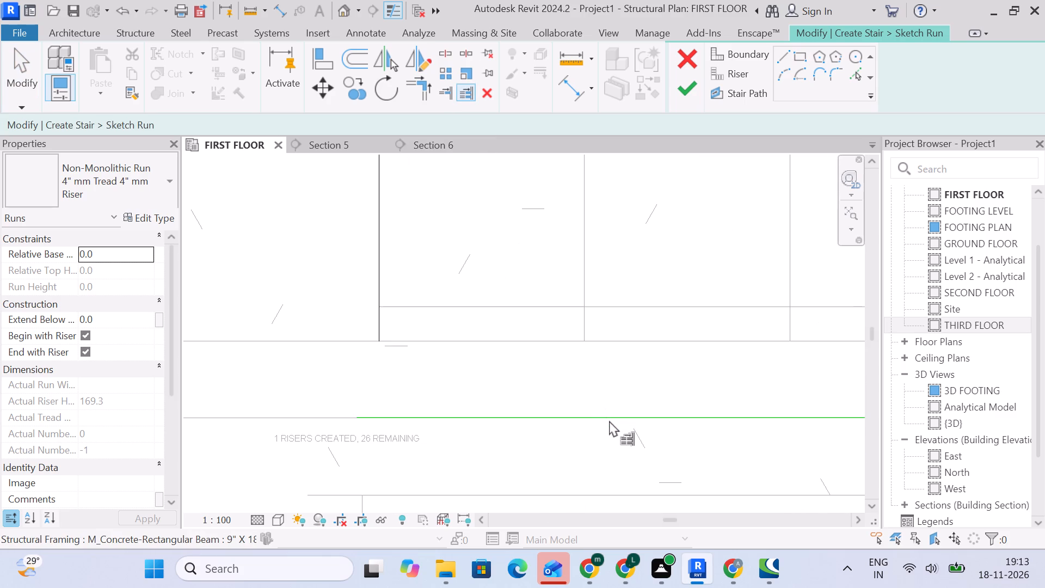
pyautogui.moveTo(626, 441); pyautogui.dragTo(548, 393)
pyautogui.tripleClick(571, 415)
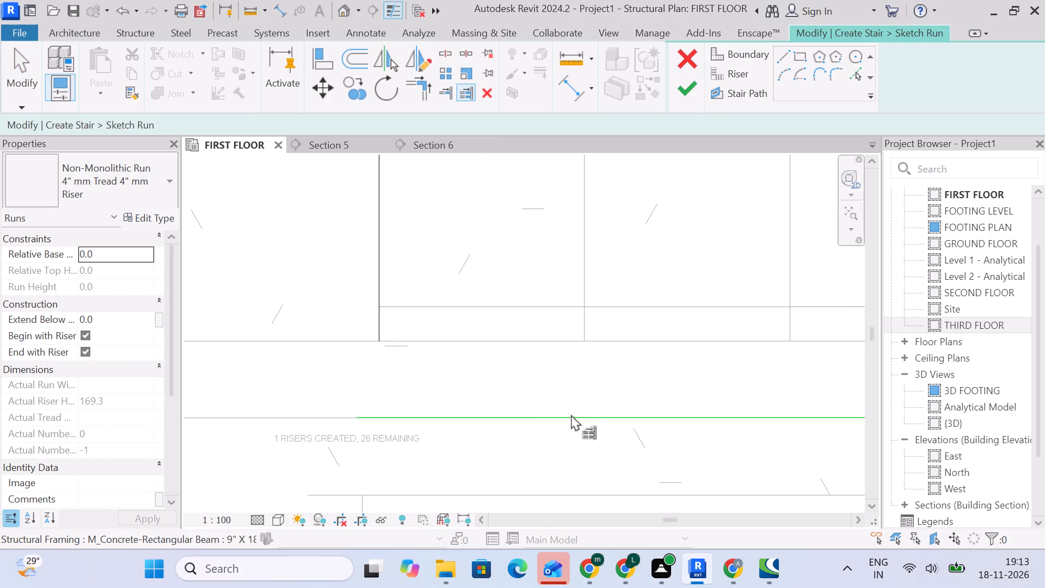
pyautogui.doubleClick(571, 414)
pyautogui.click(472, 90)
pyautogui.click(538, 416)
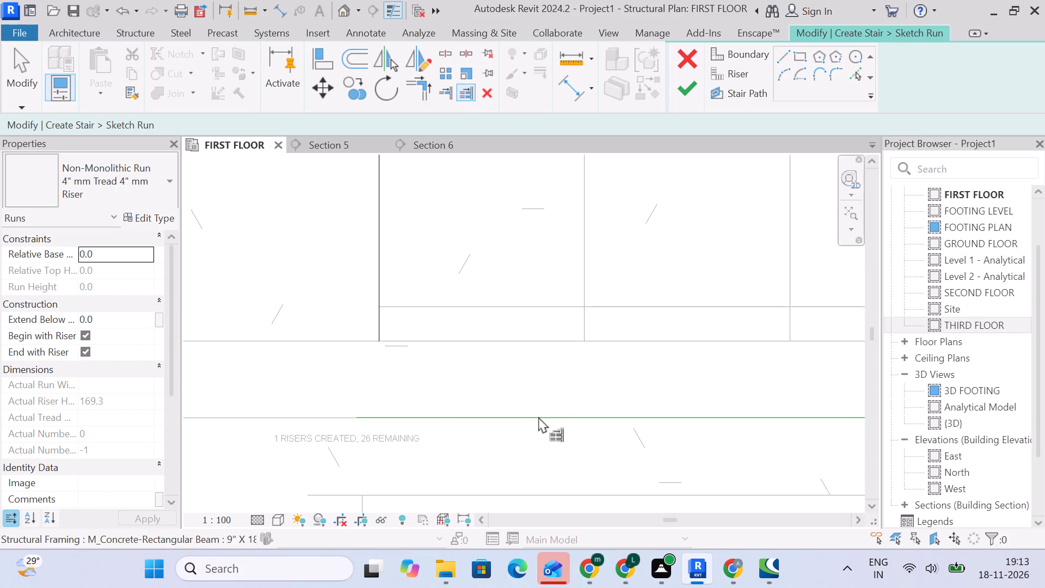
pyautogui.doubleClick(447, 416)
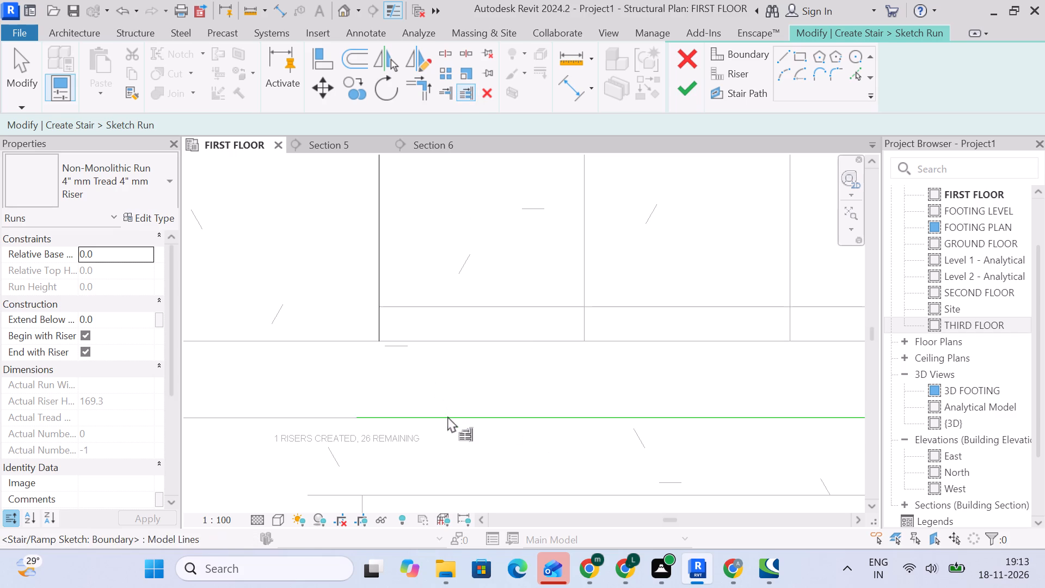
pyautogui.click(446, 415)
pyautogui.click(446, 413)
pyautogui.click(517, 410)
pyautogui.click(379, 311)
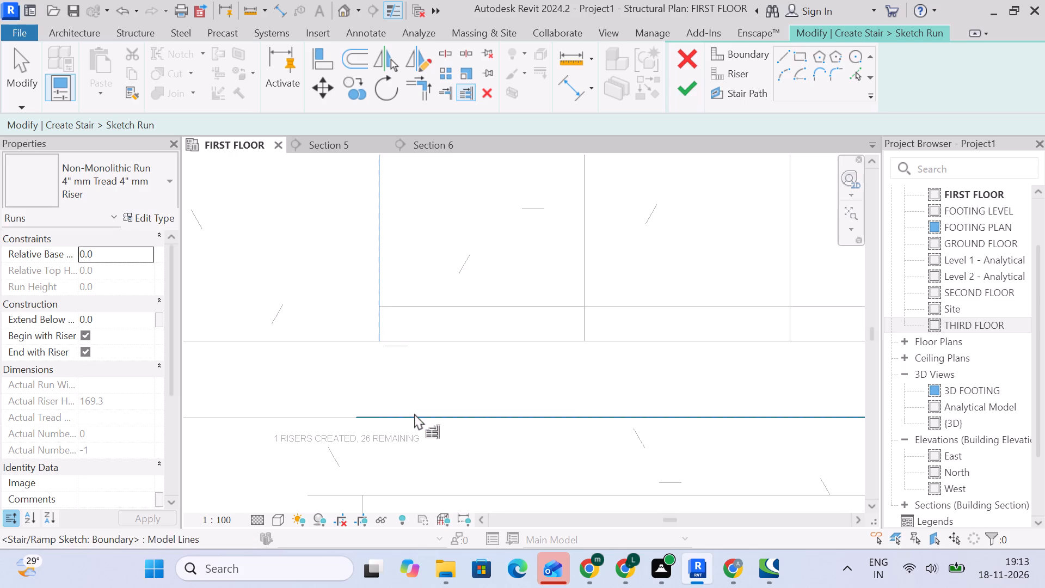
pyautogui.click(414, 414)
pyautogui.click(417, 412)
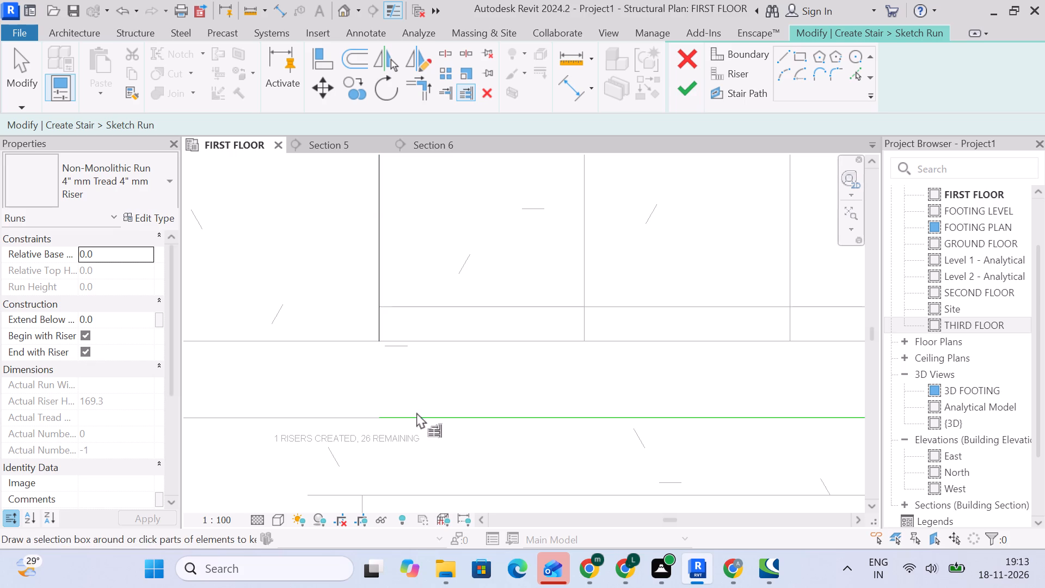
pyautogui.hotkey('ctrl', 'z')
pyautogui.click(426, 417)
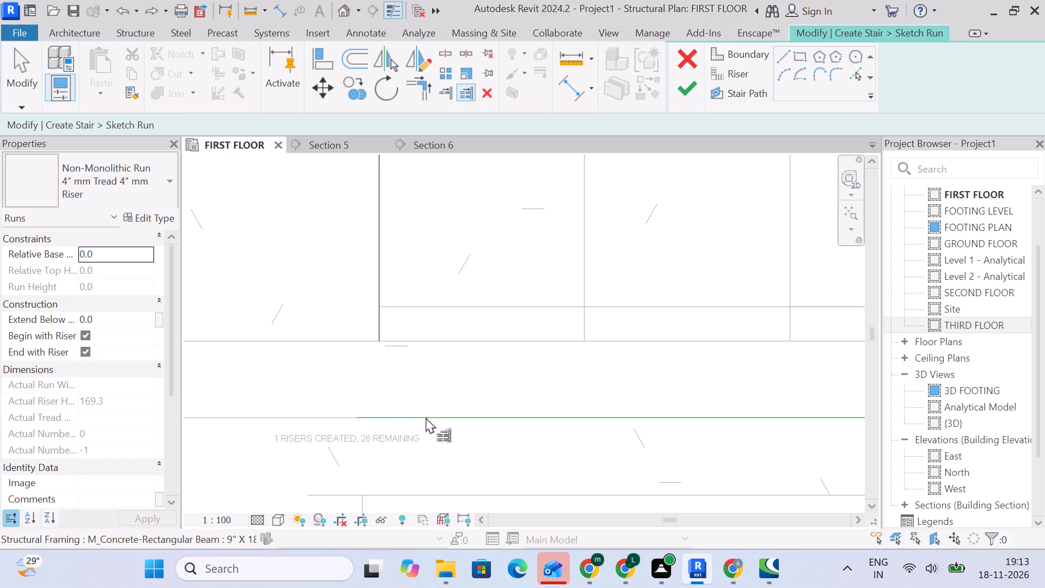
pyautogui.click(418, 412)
# Join the riser line and the lower boundary line into a clean corner with Trim/Extend to Corner.
pyautogui.moveTo(423, 88); pyautogui.dragTo(426, 94)
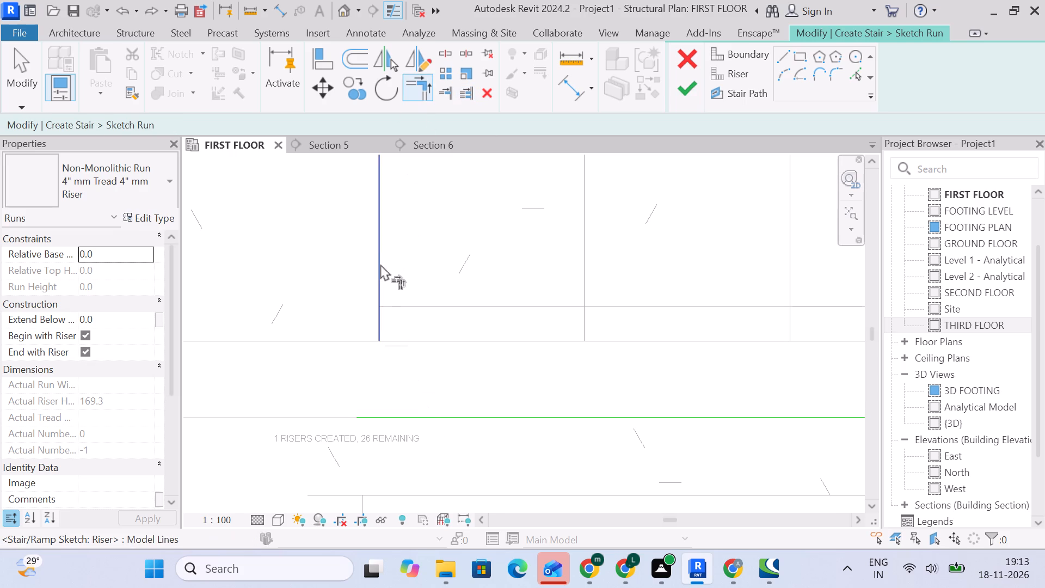
pyautogui.click(380, 265)
pyautogui.click(396, 420)
# Draw a boundary line along the lower flight's inner edge, from the riser's upper end to the flight's last linked riser.
pyautogui.scroll(-6, 501, 407)
pyautogui.moveTo(483, 419); pyautogui.dragTo(348, 464, button='middle')
pyautogui.scroll(-2, 418, 360)
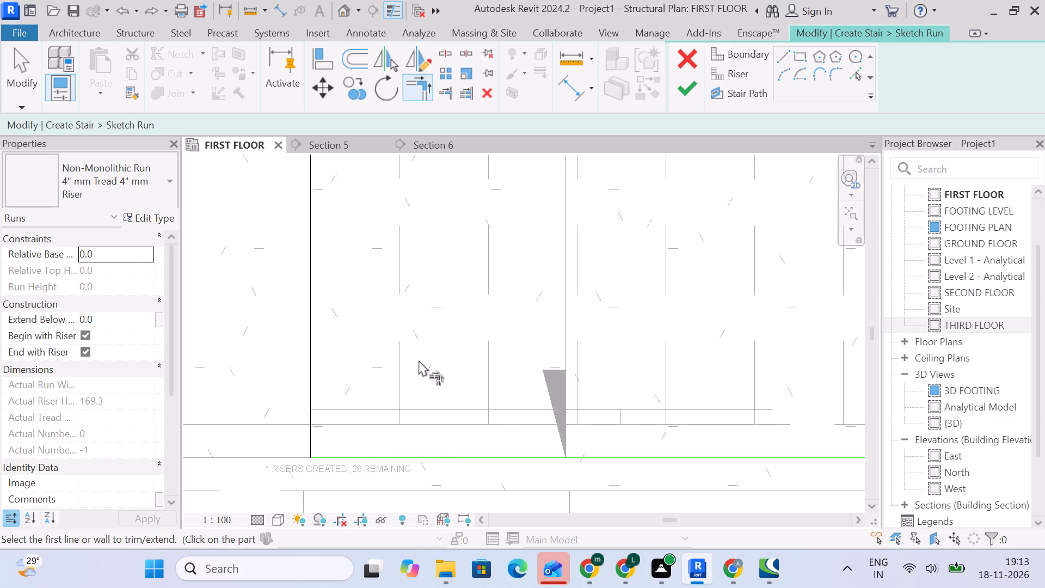
pyautogui.scroll(-2, 419, 360)
pyautogui.moveTo(414, 363); pyautogui.dragTo(372, 478, button='middle')
pyautogui.scroll(-3, 411, 364)
pyautogui.scroll(5, 329, 281)
pyautogui.moveTo(439, 378); pyautogui.dragTo(411, 321, button='middle')
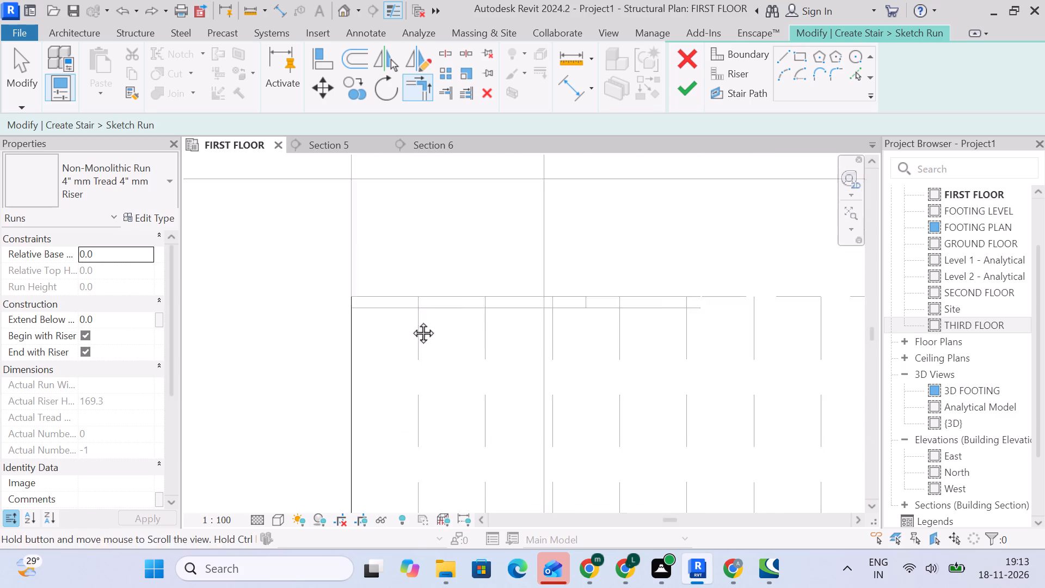
pyautogui.moveTo(411, 321); pyautogui.dragTo(401, 298, button='middle')
pyautogui.click(20, 63)
pyautogui.click(774, 58)
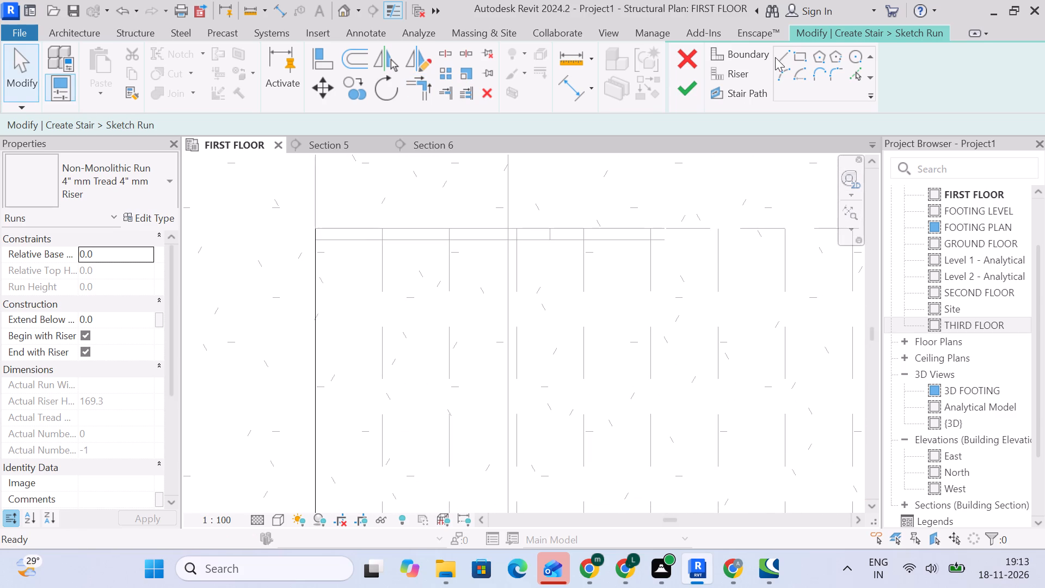
pyautogui.click(787, 54)
pyautogui.scroll(9, 342, 235)
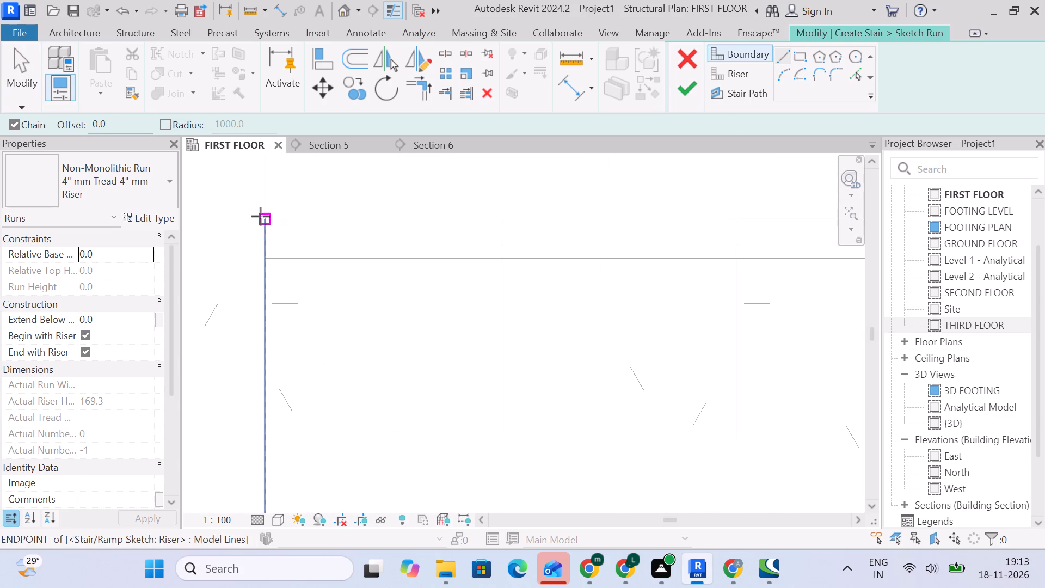
pyautogui.click(266, 221)
pyautogui.scroll(-4, 727, 217)
pyautogui.moveTo(727, 226); pyautogui.dragTo(392, 237, button='middle')
pyautogui.scroll(-5, 749, 201)
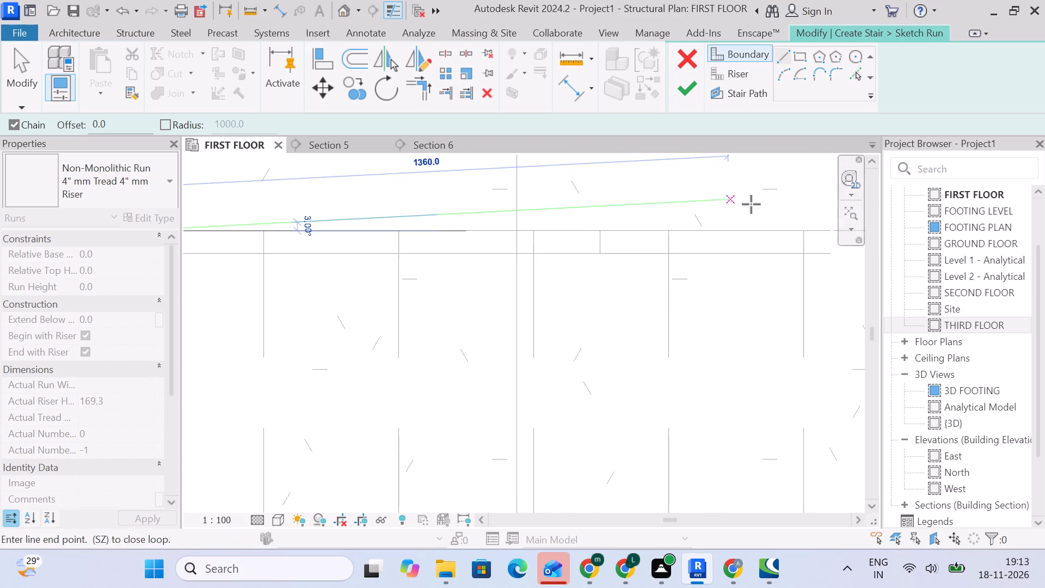
pyautogui.moveTo(746, 205); pyautogui.dragTo(464, 217, button='middle')
pyautogui.moveTo(837, 217); pyautogui.dragTo(433, 217, button='middle')
pyautogui.scroll(-4, 569, 207)
pyautogui.moveTo(592, 217); pyautogui.dragTo(487, 264, button='middle')
pyautogui.scroll(-4, 590, 260)
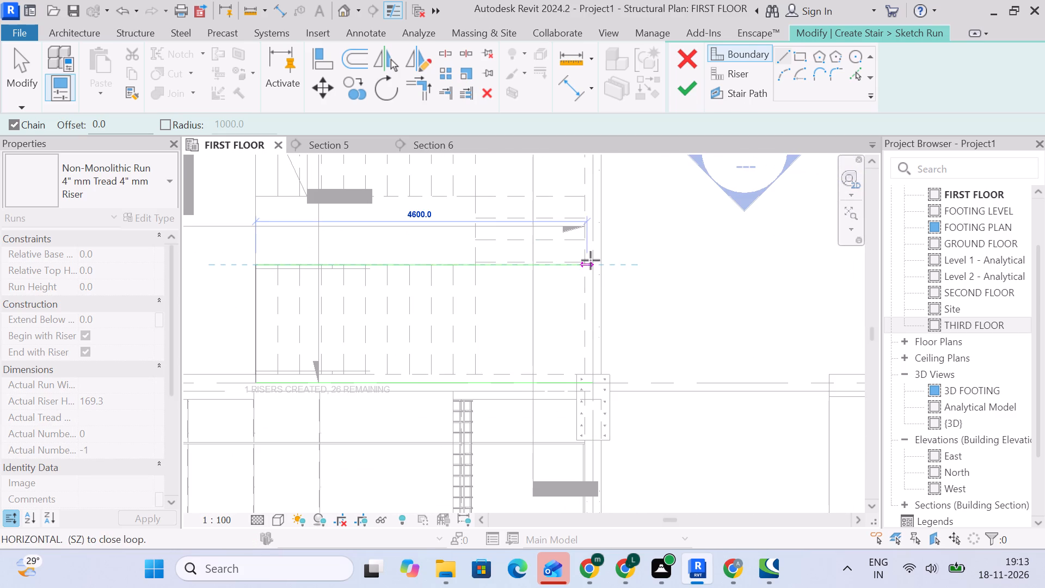
pyautogui.scroll(5, 522, 263)
pyautogui.scroll(9, 456, 272)
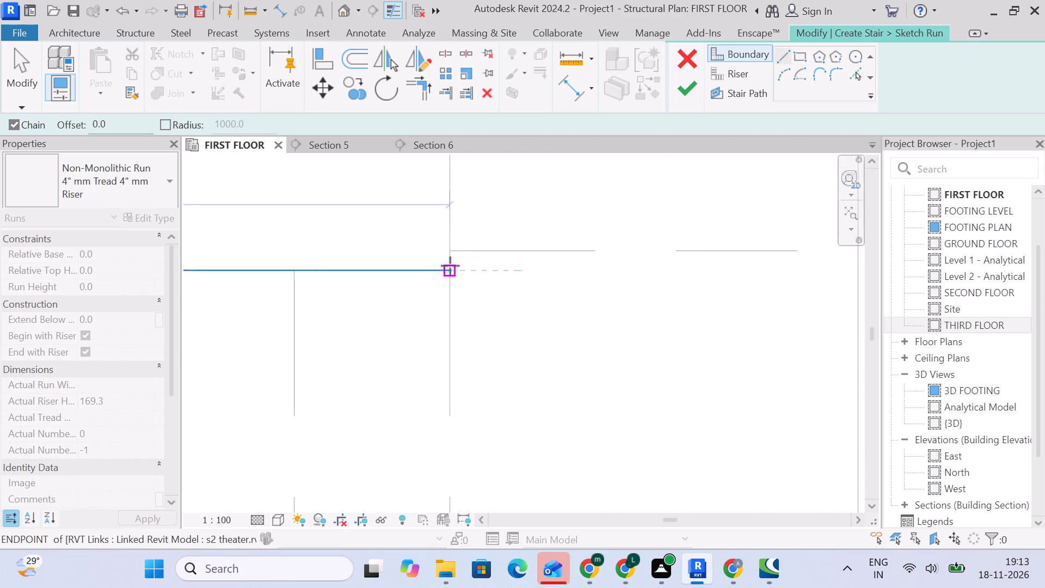
pyautogui.scroll(1, 450, 266)
pyautogui.click(450, 271)
# Continue the boundary with a perpendicular line about 952.5 mm long across the gap to the upper flight's inner edge.
pyautogui.moveTo(453, 217); pyautogui.dragTo(490, 465, button='middle')
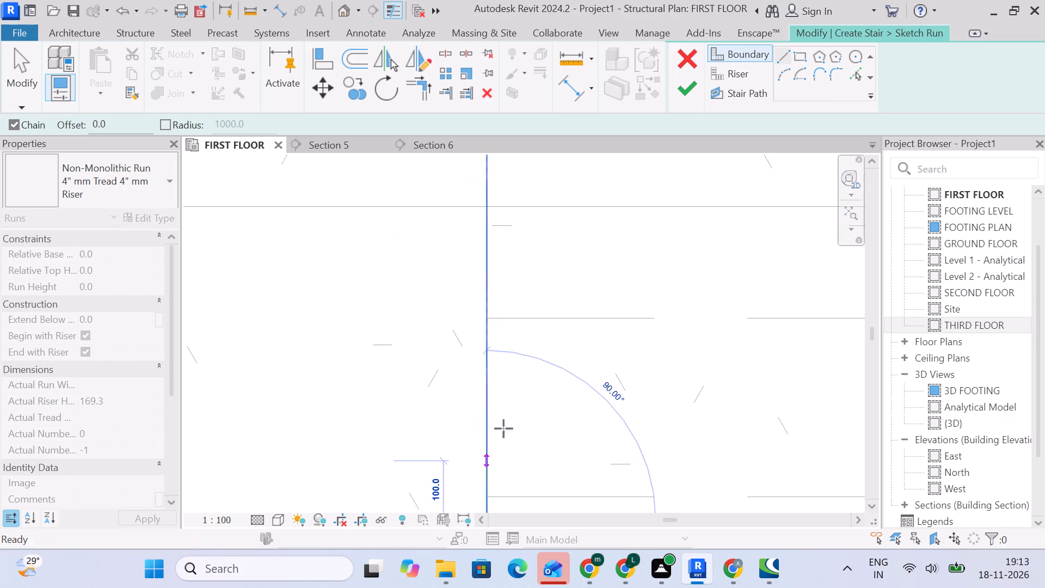
pyautogui.scroll(-5, 517, 342)
pyautogui.moveTo(496, 332); pyautogui.dragTo(507, 446, button='middle')
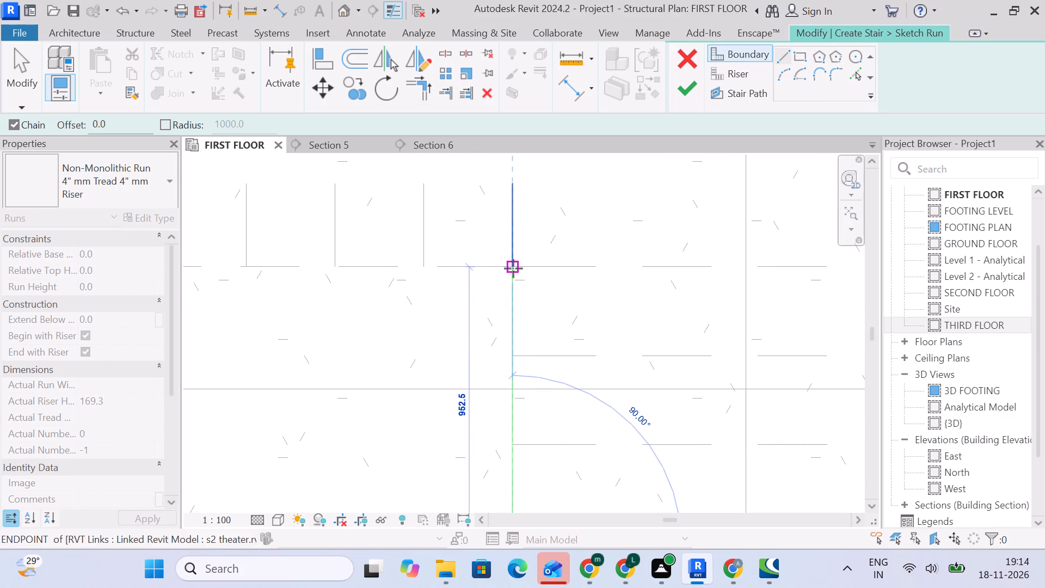
pyautogui.click(513, 268)
# Continue the boundary along the upper flight's inner edge to its outermost linked riser, and end the line chain there.
pyautogui.scroll(-6, 199, 276)
pyautogui.moveTo(245, 291); pyautogui.dragTo(446, 348, button='middle')
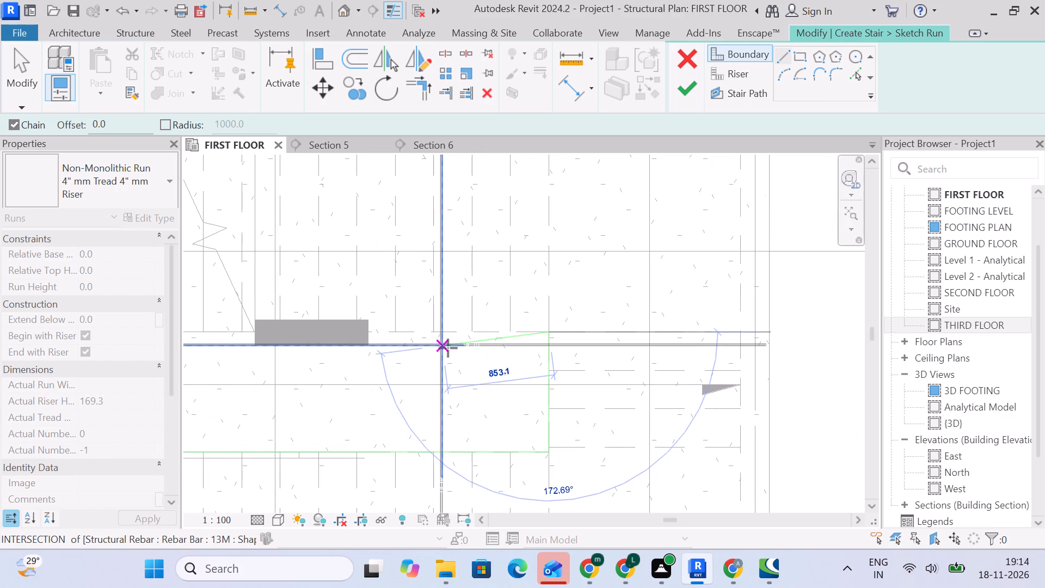
pyautogui.moveTo(331, 358); pyautogui.dragTo(555, 390, button='middle')
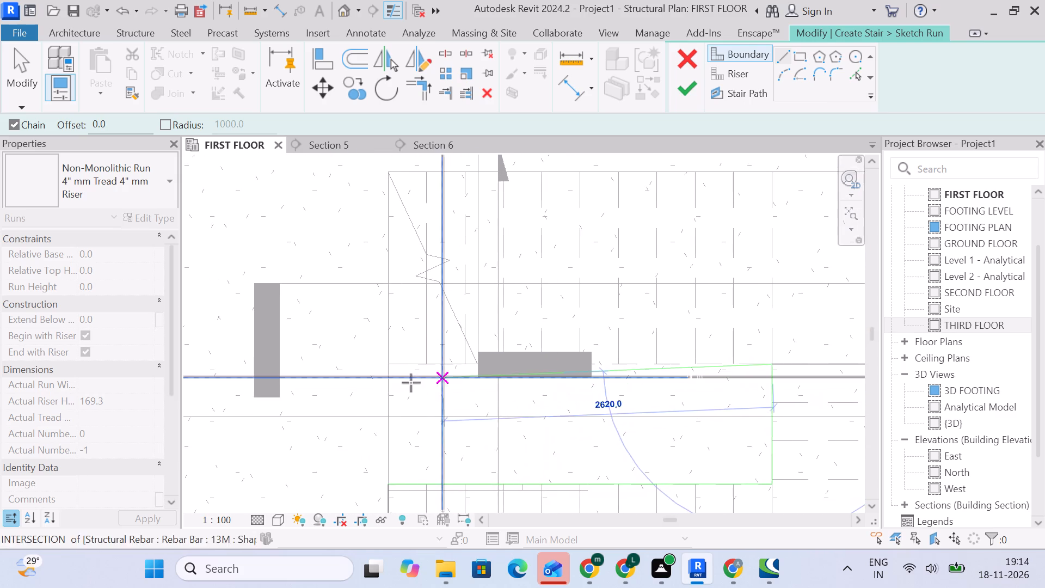
pyautogui.scroll(6, 390, 365)
pyautogui.click(384, 365)
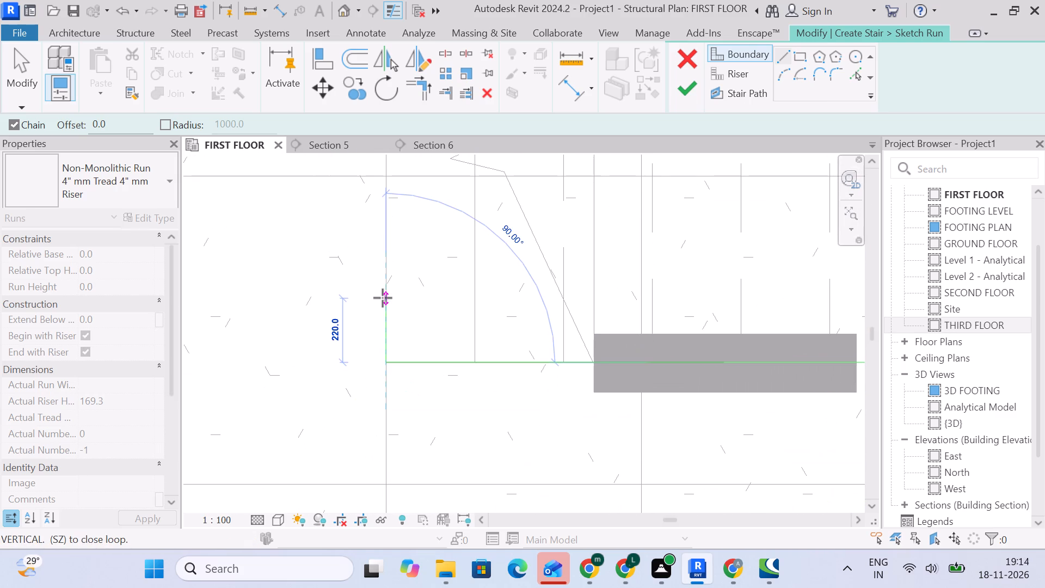
pyautogui.scroll(-5, 383, 307)
pyautogui.moveTo(374, 328); pyautogui.dragTo(394, 527, button='middle')
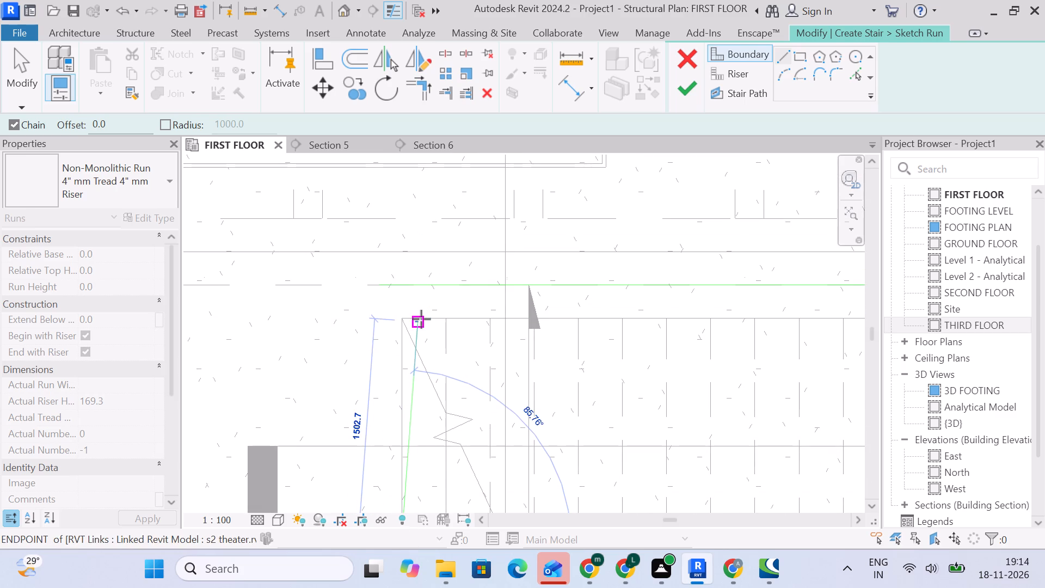
pyautogui.press('Escape')
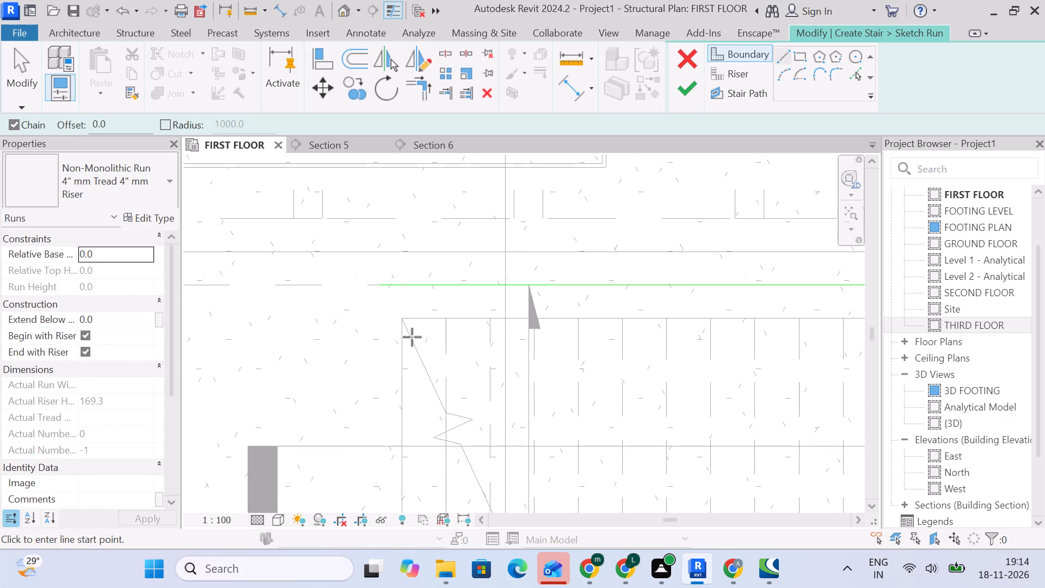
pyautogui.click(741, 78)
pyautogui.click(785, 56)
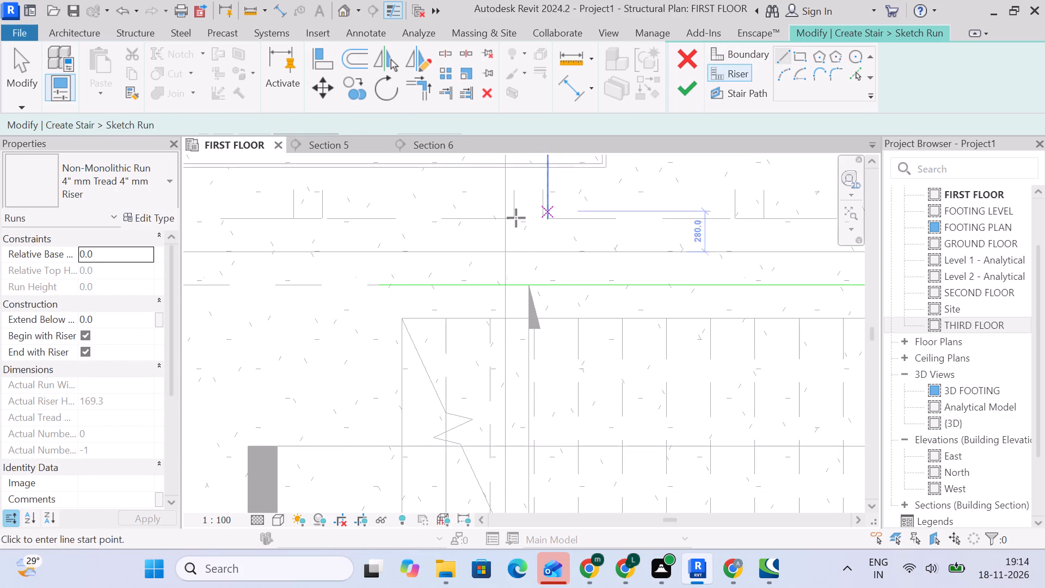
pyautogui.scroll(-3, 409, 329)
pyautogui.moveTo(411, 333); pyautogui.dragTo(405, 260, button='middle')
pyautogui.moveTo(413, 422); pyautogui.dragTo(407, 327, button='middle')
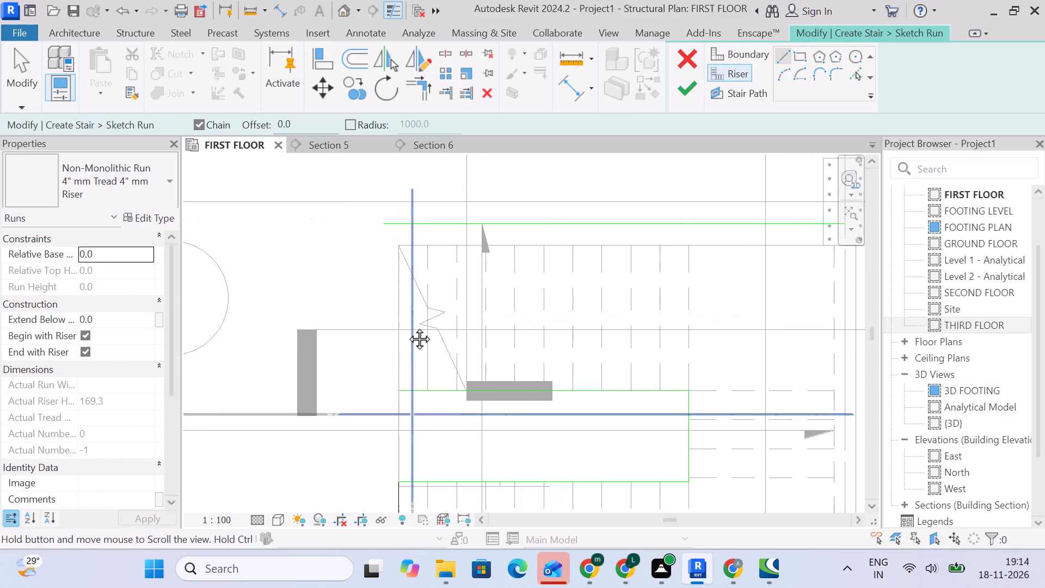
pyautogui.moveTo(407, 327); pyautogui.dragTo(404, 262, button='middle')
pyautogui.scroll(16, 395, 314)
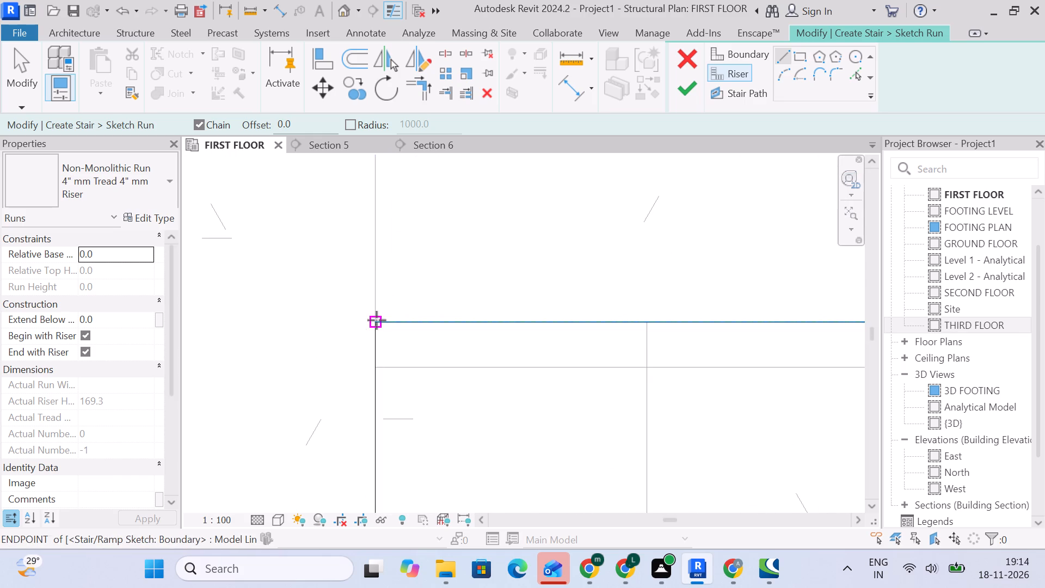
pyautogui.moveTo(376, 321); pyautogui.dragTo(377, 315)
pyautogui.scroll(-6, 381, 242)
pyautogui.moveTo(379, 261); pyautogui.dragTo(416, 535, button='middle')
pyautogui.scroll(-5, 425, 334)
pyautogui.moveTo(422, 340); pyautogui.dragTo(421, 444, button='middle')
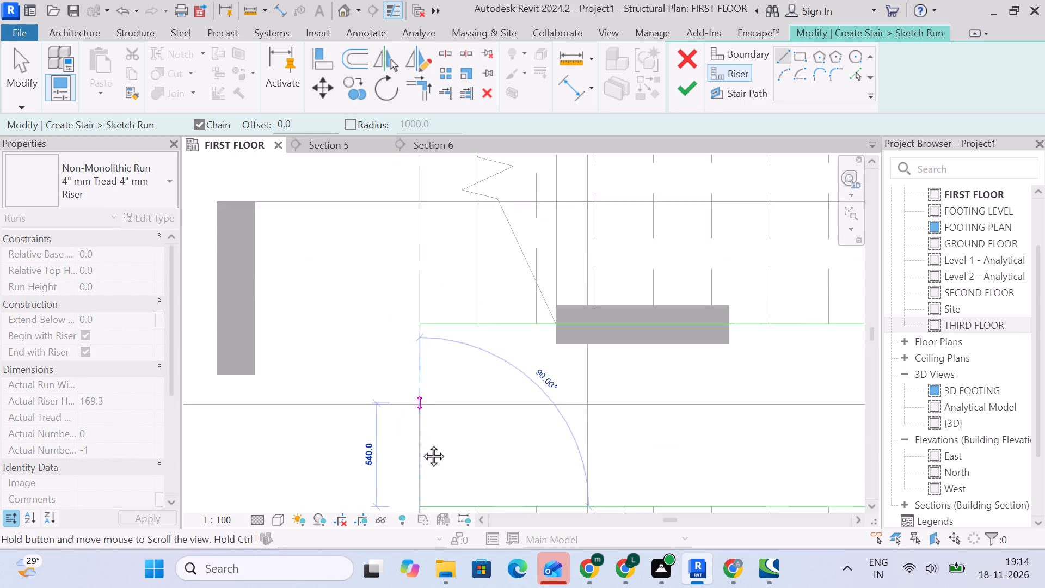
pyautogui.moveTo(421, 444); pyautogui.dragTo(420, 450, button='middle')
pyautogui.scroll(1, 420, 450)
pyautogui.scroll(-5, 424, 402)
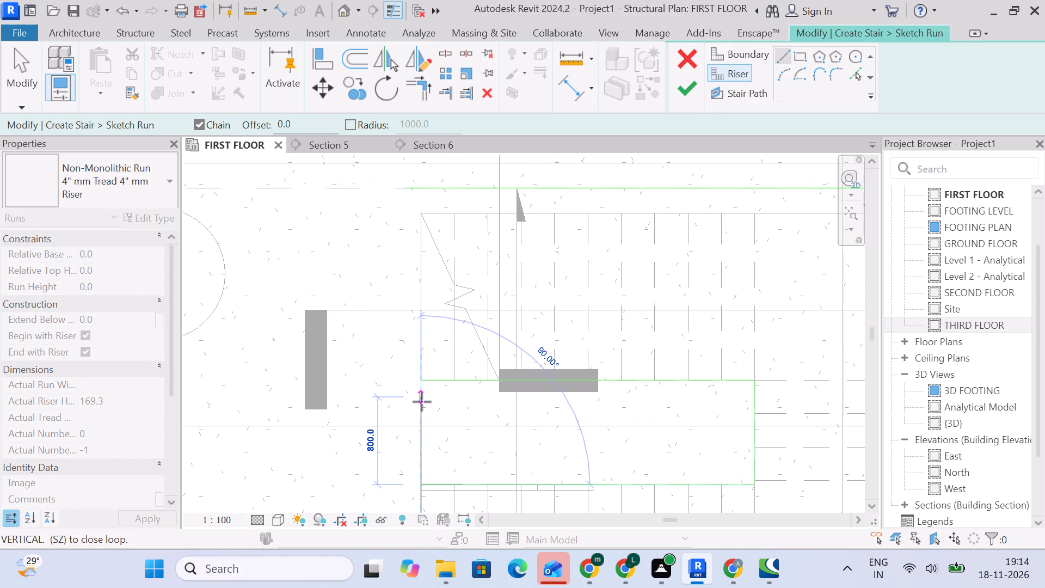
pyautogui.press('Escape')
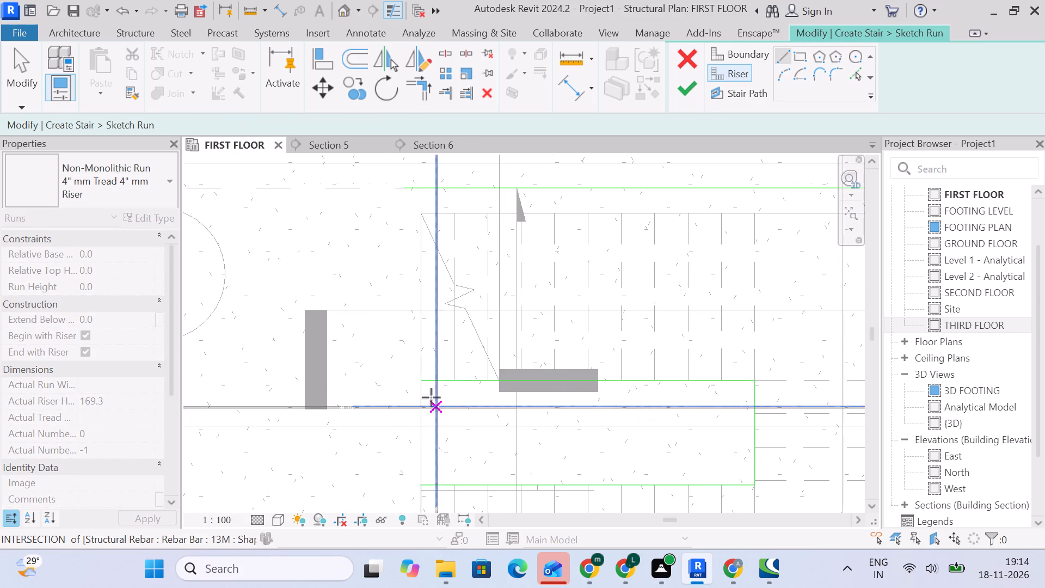
# Draw a riser line across the upper flight, from the end of its inner boundary to the outer boundary line.
pyautogui.scroll(15, 413, 382)
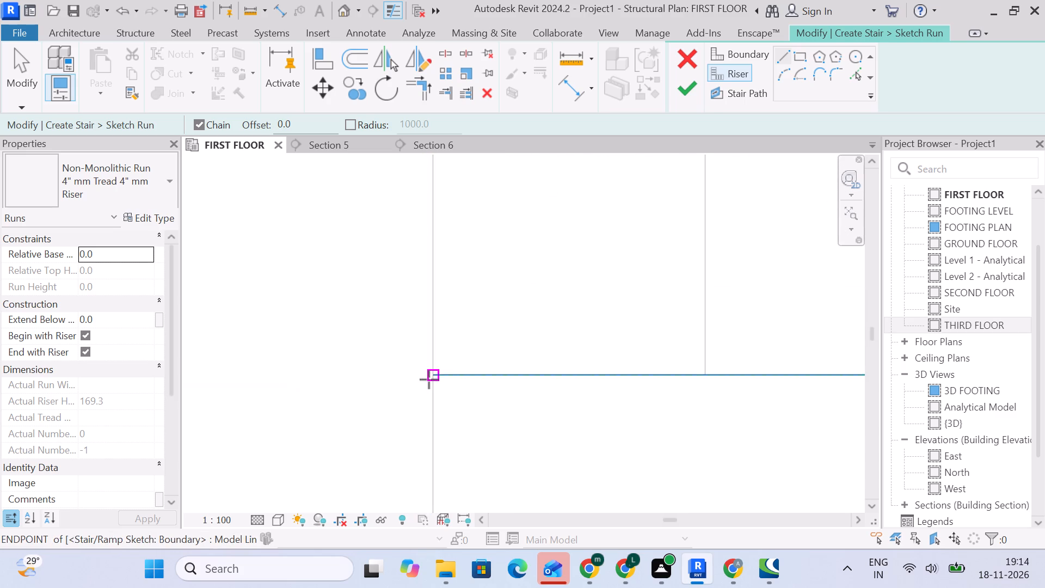
pyautogui.click(429, 378)
pyautogui.scroll(-6, 428, 284)
pyautogui.moveTo(423, 324); pyautogui.dragTo(442, 587, button='middle')
pyautogui.scroll(-5, 459, 308)
pyautogui.moveTo(456, 328); pyautogui.dragTo(456, 417, button='middle')
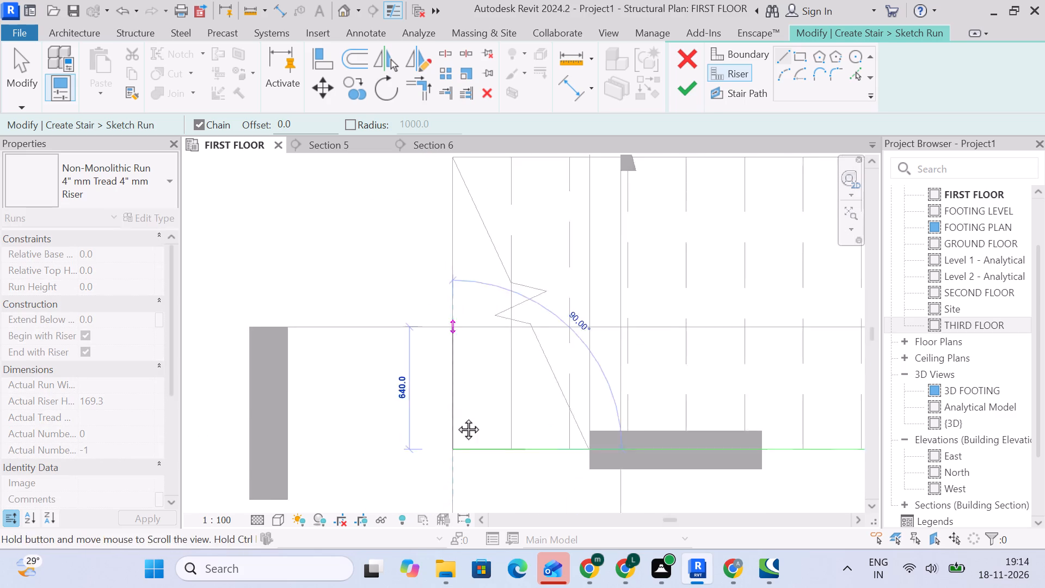
pyautogui.moveTo(456, 417); pyautogui.dragTo(460, 482, button='middle')
pyautogui.scroll(5, 456, 278)
pyautogui.click(460, 261)
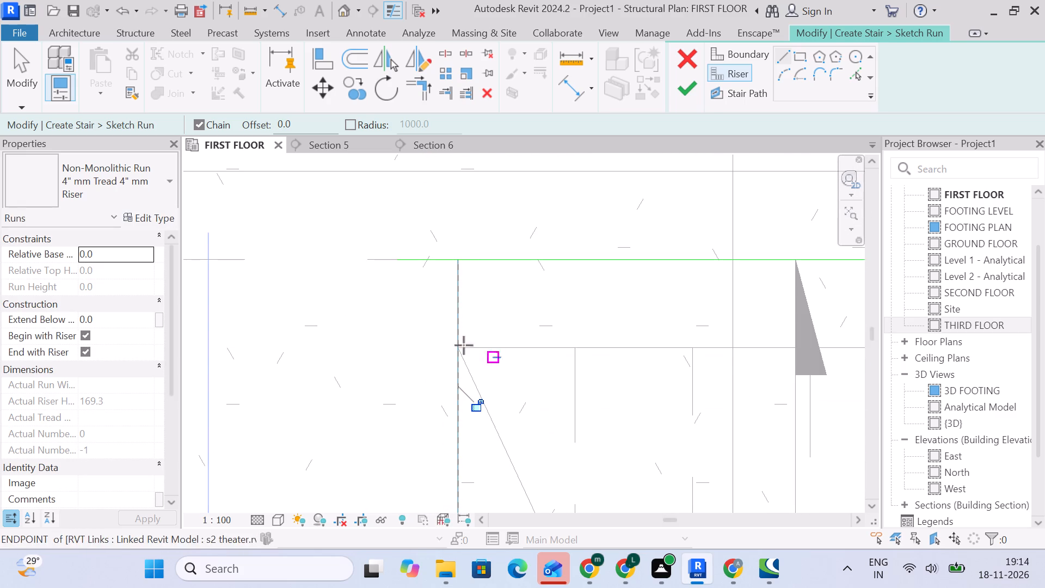
# Join the upper flight's outer boundary line and its riser line into a clean corner with Trim/Extend to Corner.
pyautogui.click(19, 69)
pyautogui.scroll(5, 456, 250)
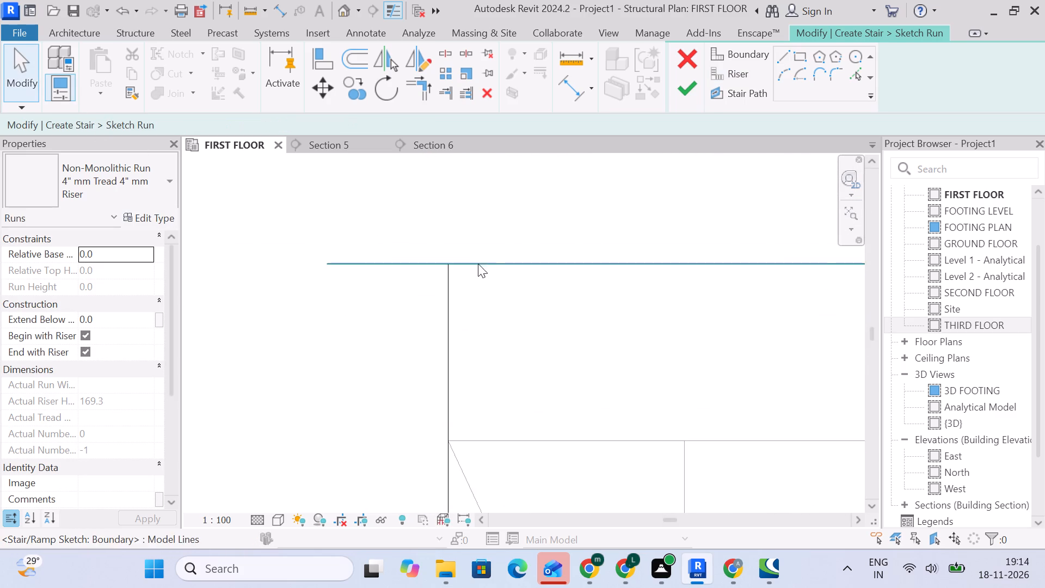
pyautogui.scroll(4, 444, 288)
pyautogui.scroll(-5, 459, 289)
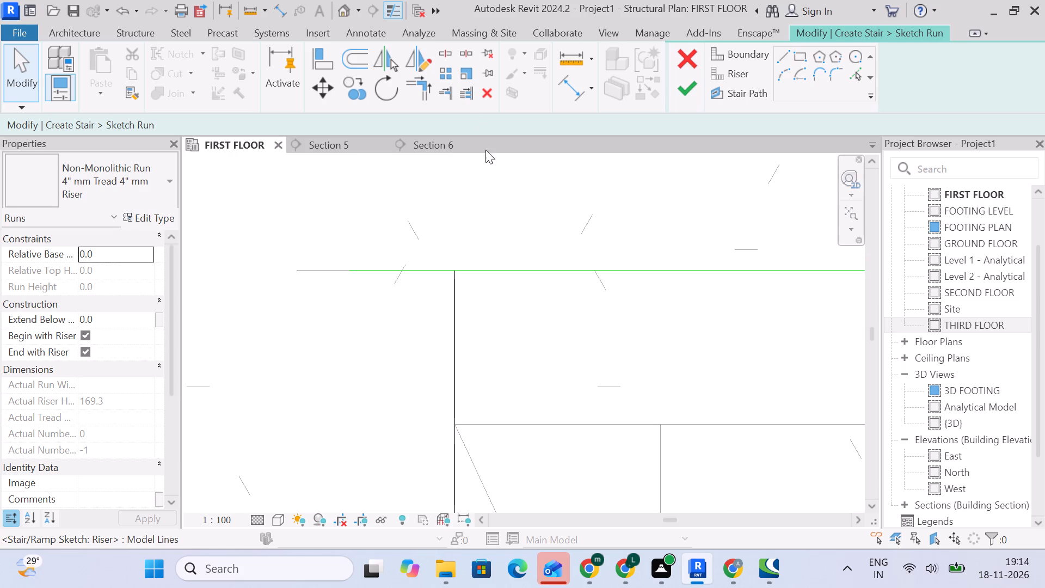
pyautogui.click(423, 94)
pyautogui.click(517, 277)
pyautogui.click(459, 314)
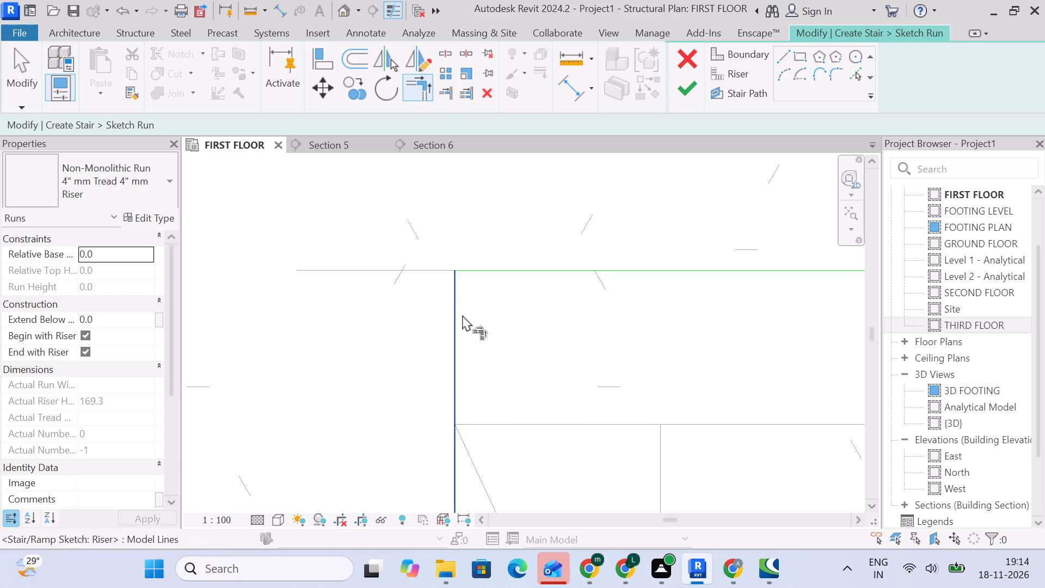
pyautogui.scroll(-8, 508, 309)
pyautogui.moveTo(545, 318); pyautogui.dragTo(450, 273, button='middle')
pyautogui.scroll(1, 534, 312)
pyautogui.scroll(-1, 447, 272)
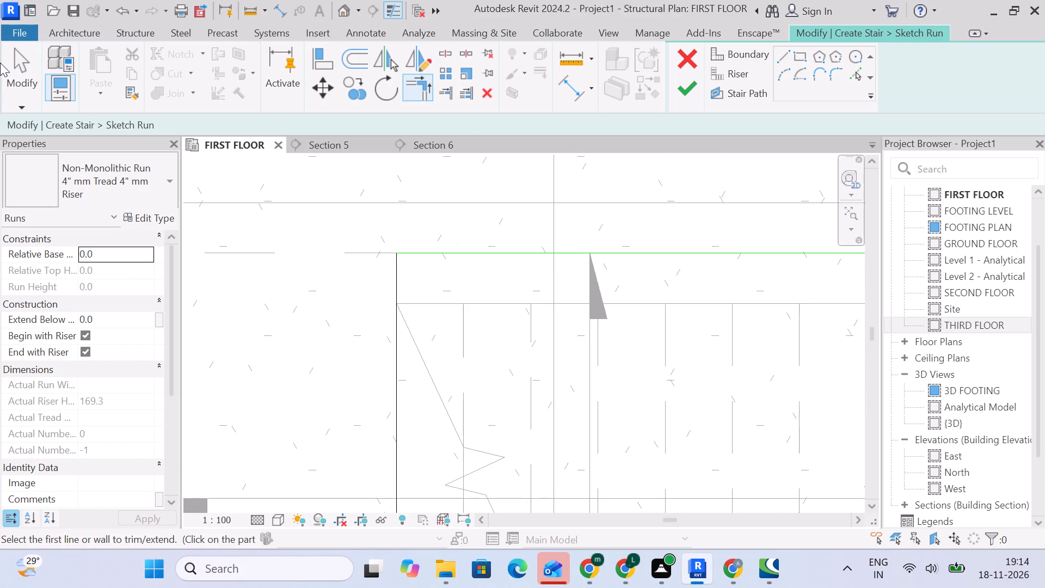
pyautogui.click(22, 77)
# Examine the sketched boundaries and risers against both linked flights and the gap between them.
pyautogui.scroll(-4, 422, 314)
pyautogui.moveTo(502, 358); pyautogui.dragTo(337, 303, button='middle')
pyautogui.scroll(-4, 513, 334)
pyautogui.moveTo(522, 341); pyautogui.dragTo(447, 319, button='middle')
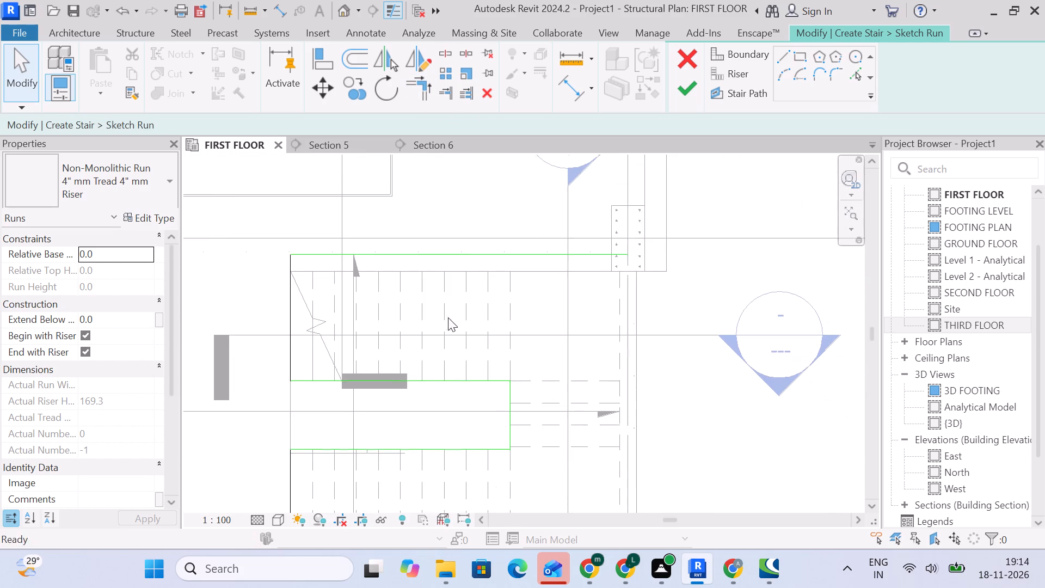
pyautogui.moveTo(543, 371); pyautogui.dragTo(490, 291, button='middle')
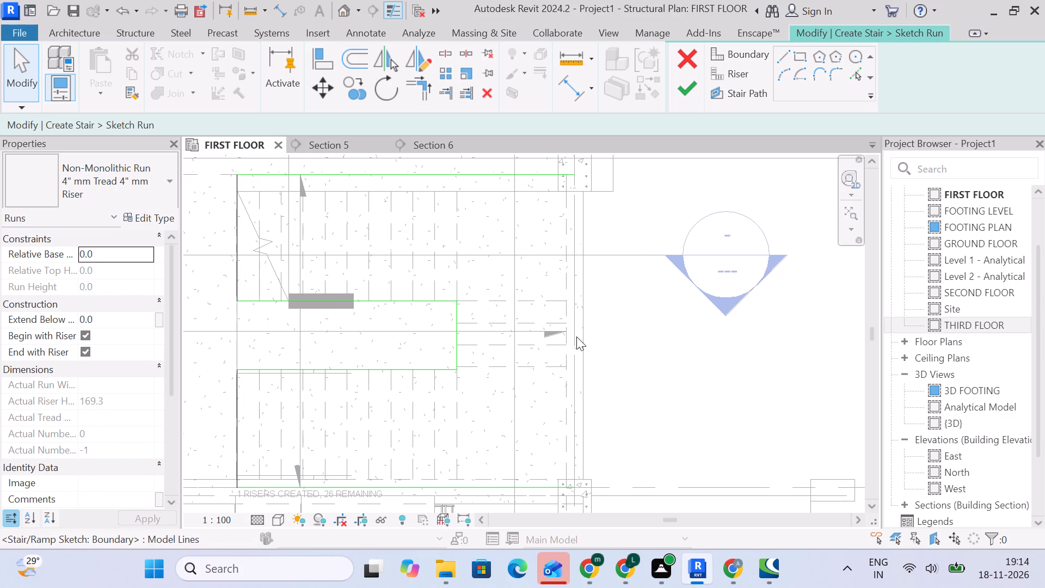
pyautogui.moveTo(300, 400); pyautogui.dragTo(380, 364, button='middle')
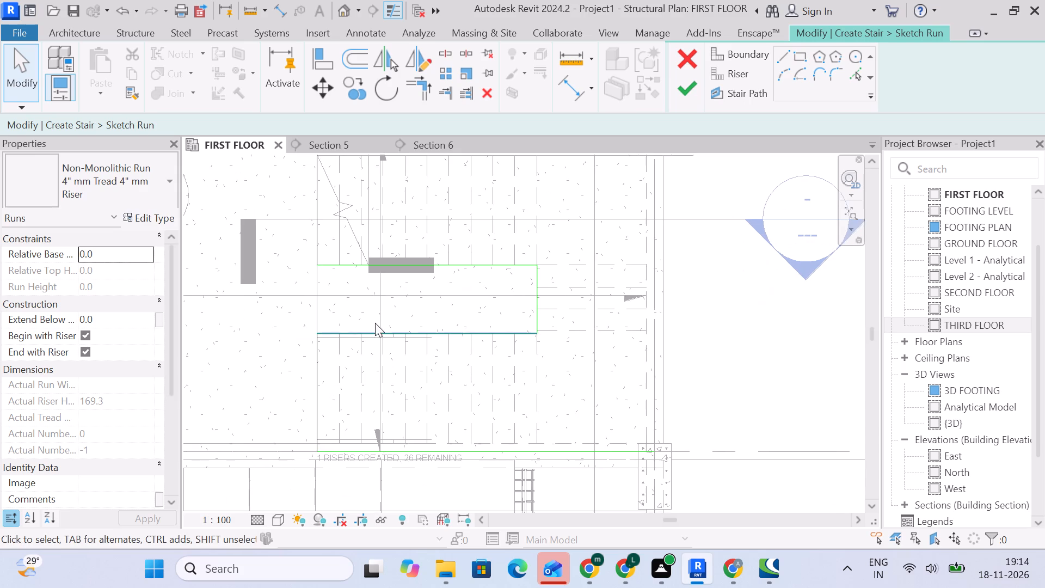
pyautogui.scroll(5, 322, 287)
pyautogui.scroll(-1, 333, 243)
pyautogui.moveTo(338, 258); pyautogui.dragTo(370, 380, button='middle')
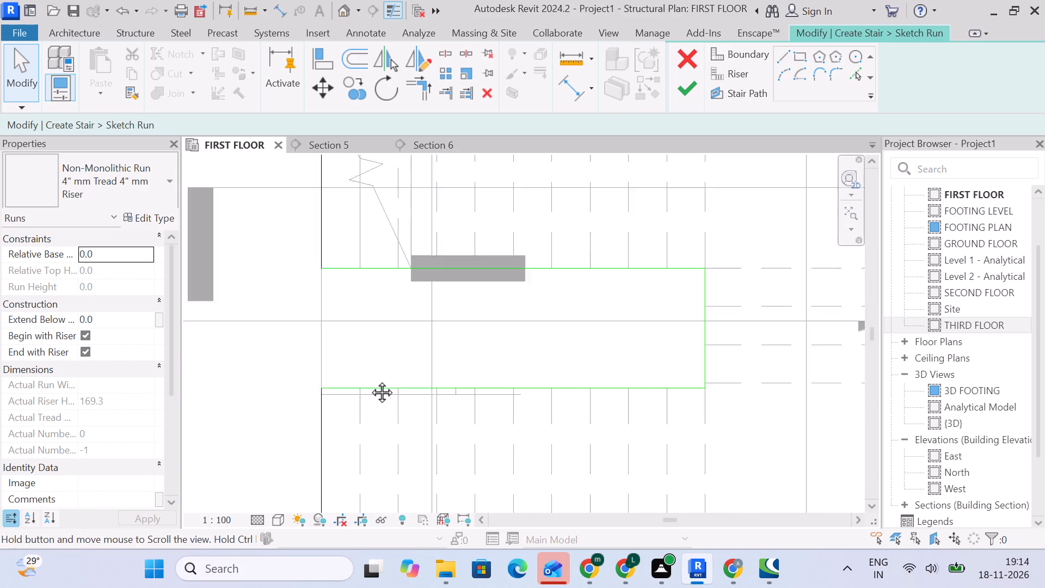
pyautogui.moveTo(370, 380); pyautogui.dragTo(381, 426, button='middle')
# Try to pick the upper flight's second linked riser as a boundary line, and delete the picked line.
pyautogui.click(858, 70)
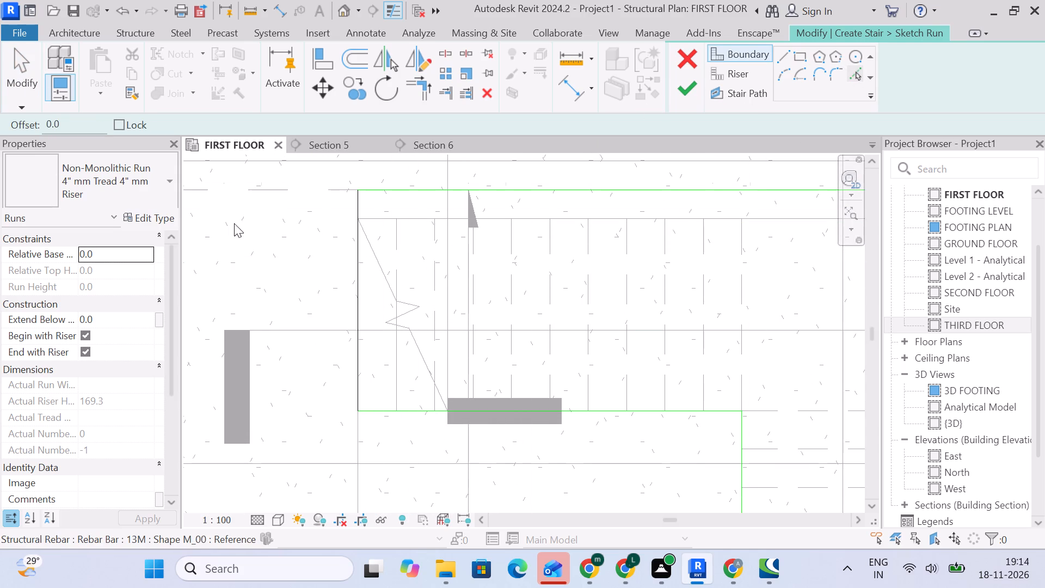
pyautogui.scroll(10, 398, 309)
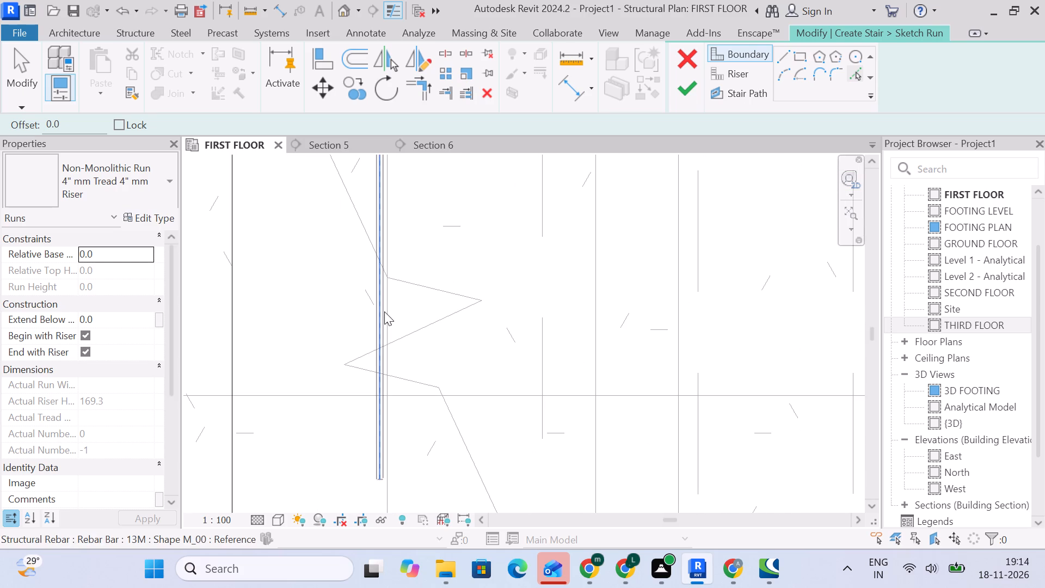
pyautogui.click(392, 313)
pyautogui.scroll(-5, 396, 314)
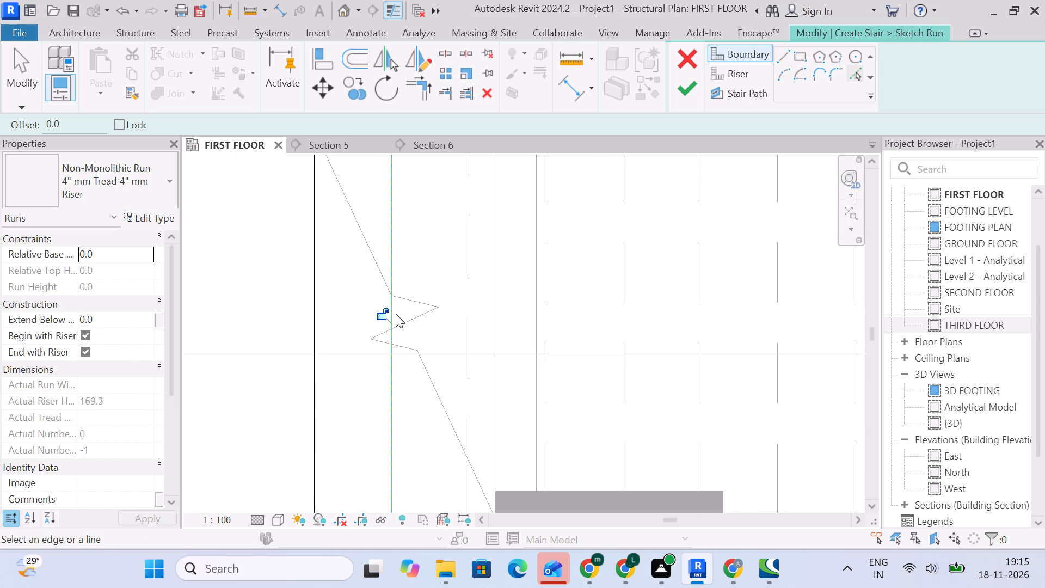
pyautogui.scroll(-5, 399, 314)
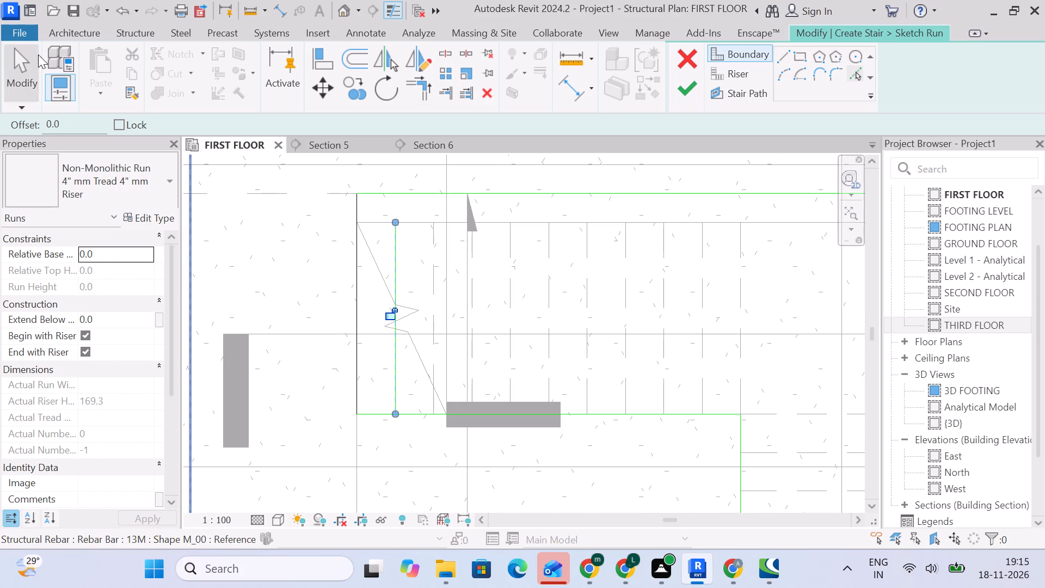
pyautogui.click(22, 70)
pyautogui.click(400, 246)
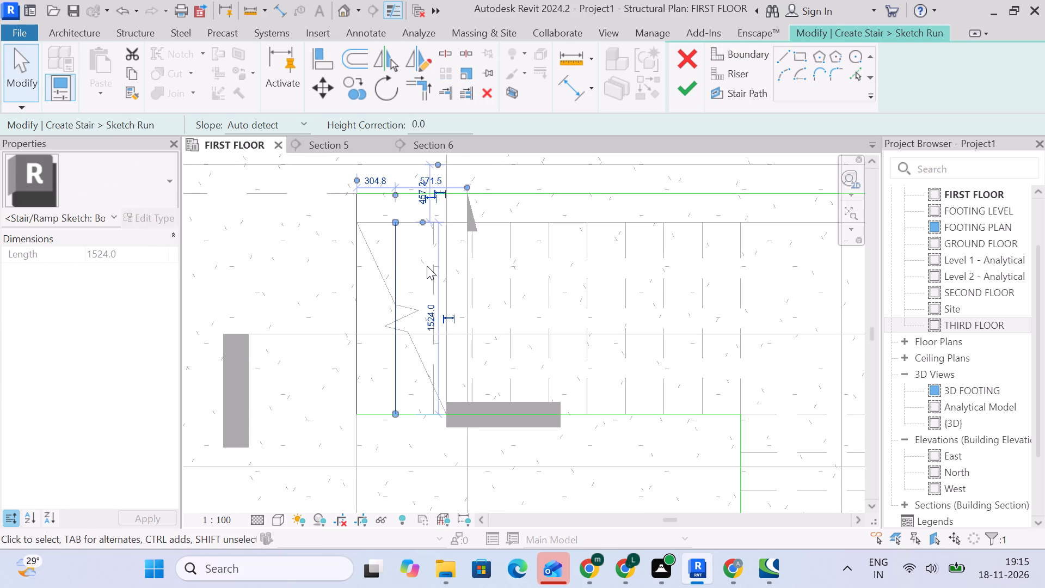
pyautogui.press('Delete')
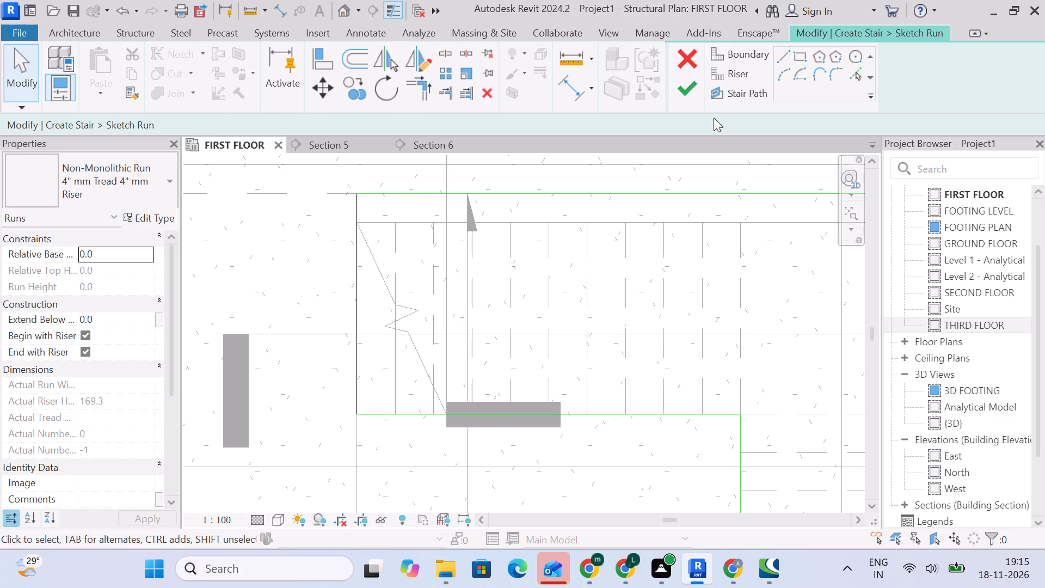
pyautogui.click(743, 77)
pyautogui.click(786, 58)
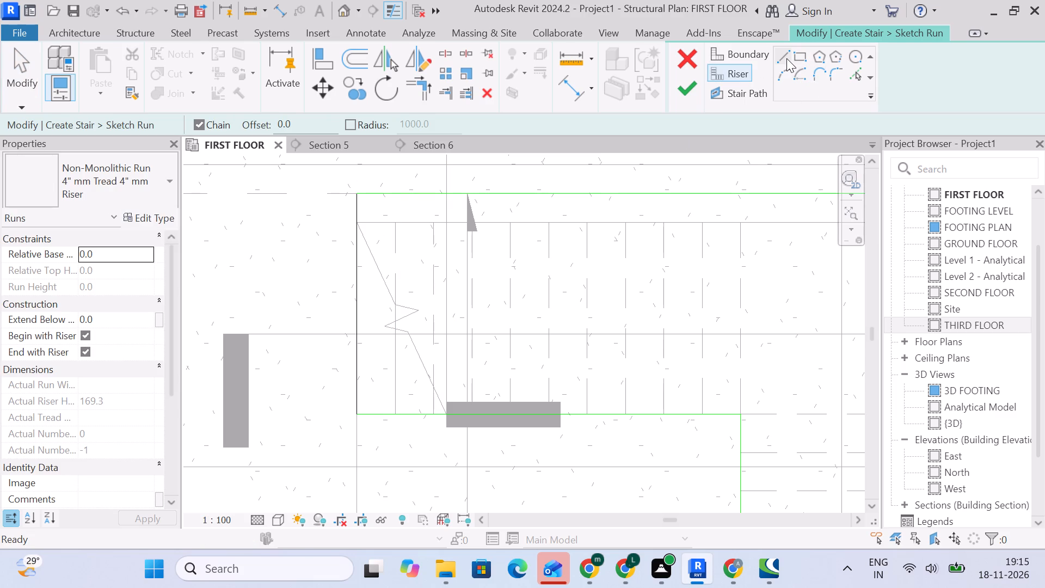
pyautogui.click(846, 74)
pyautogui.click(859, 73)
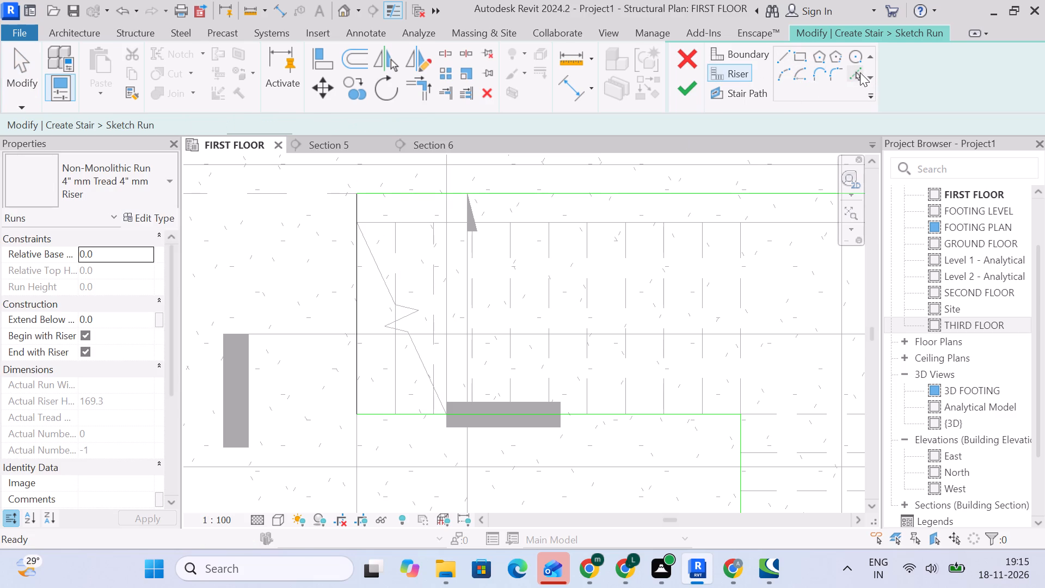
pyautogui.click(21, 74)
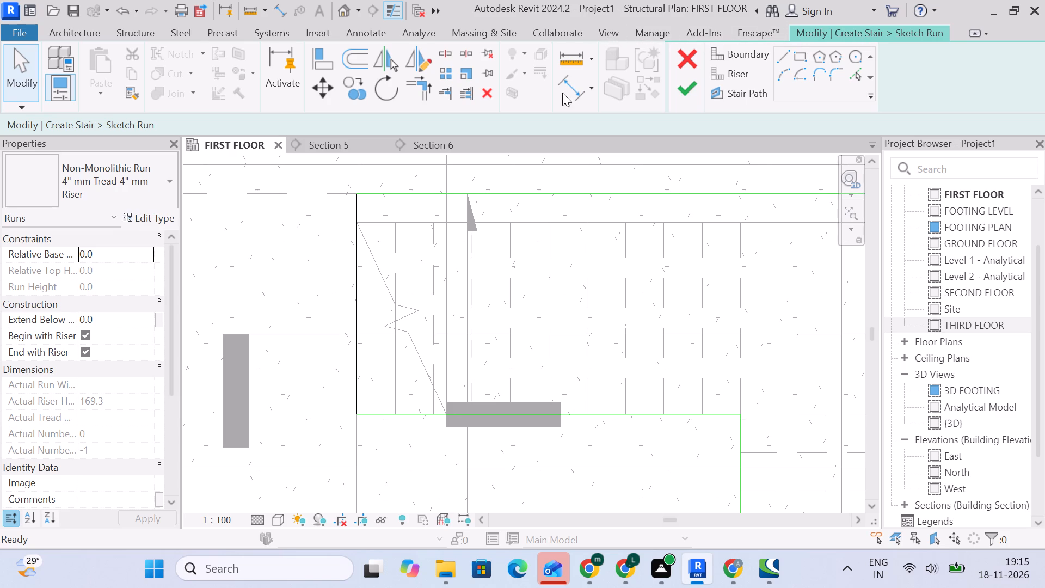
# Measure the distance from the upper flight's sketched riser line to the adjacent linked riser with an aligned dimension.
pyautogui.moveTo(562, 93); pyautogui.dragTo(567, 92)
pyautogui.scroll(6, 431, 259)
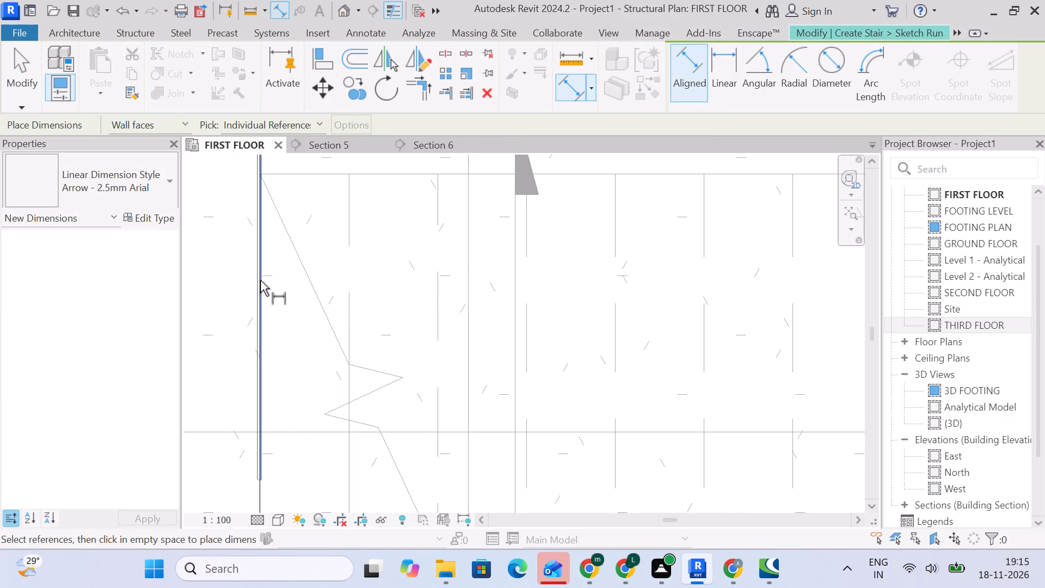
pyautogui.click(260, 280)
pyautogui.scroll(5, 335, 281)
pyautogui.moveTo(372, 277); pyautogui.dragTo(489, 279, button='middle')
pyautogui.scroll(1, 480, 279)
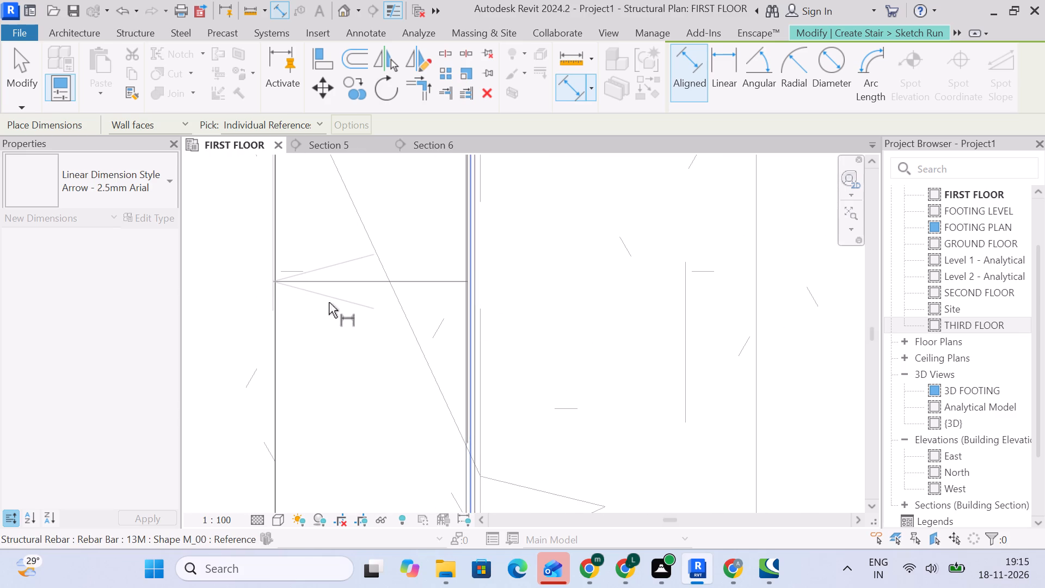
pyautogui.click(480, 319)
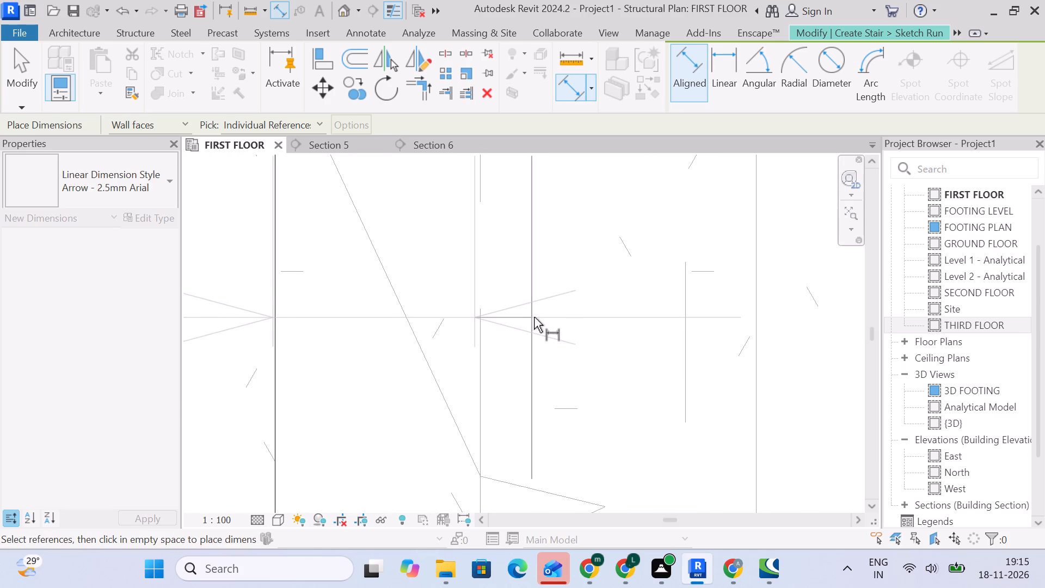
pyautogui.scroll(-11, 552, 285)
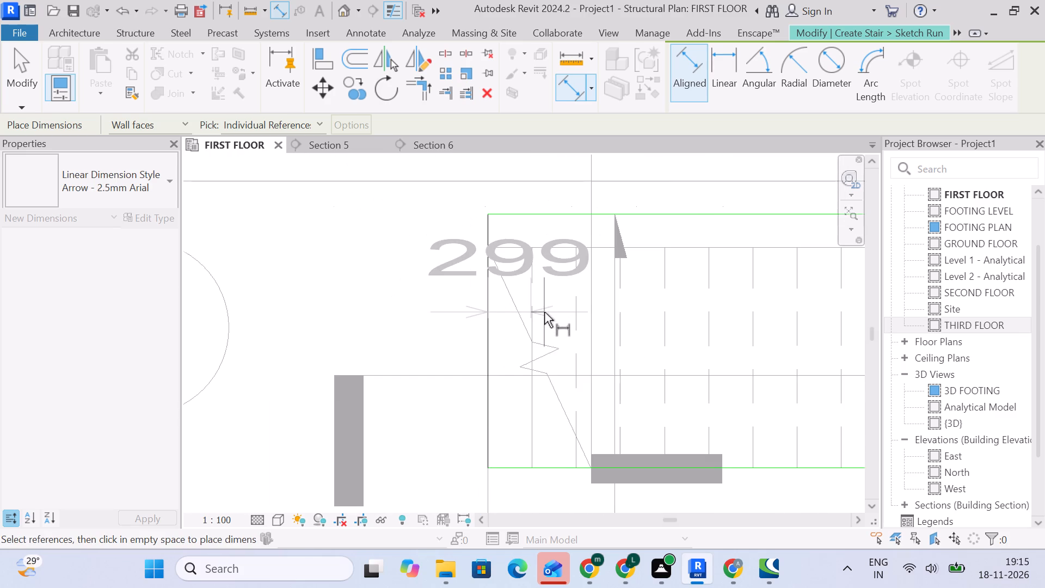
pyautogui.press('Escape')
# Measure the tread spacing between the next two linked risers of the upper flight with an aligned dimension.
pyautogui.scroll(8, 519, 318)
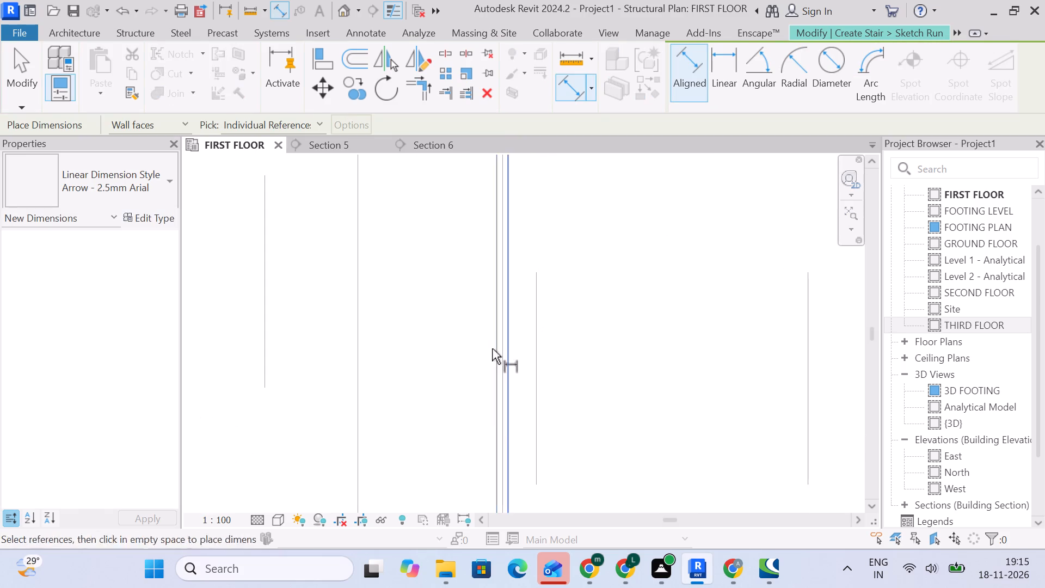
pyautogui.moveTo(482, 354); pyautogui.dragTo(660, 411, button='middle')
pyautogui.scroll(-9, 663, 385)
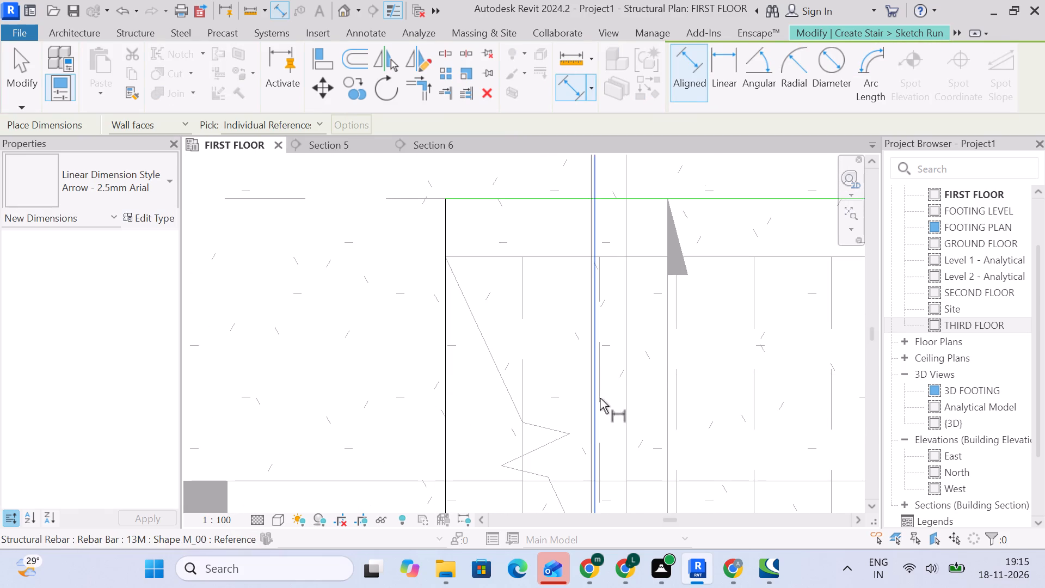
pyautogui.click(603, 398)
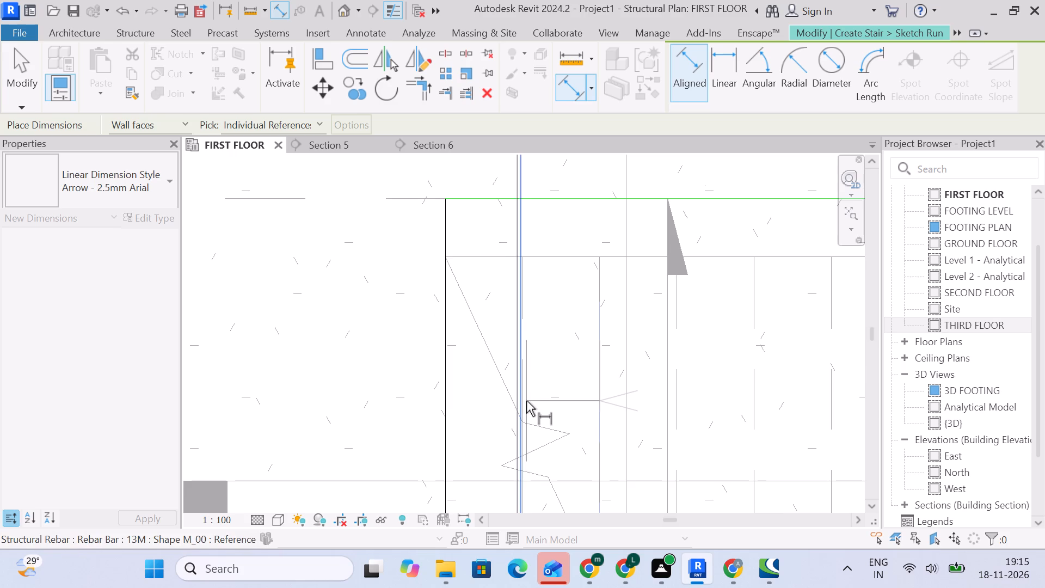
pyautogui.click(528, 401)
pyautogui.scroll(-4, 546, 397)
pyautogui.moveTo(548, 397); pyautogui.dragTo(553, 330, button='middle')
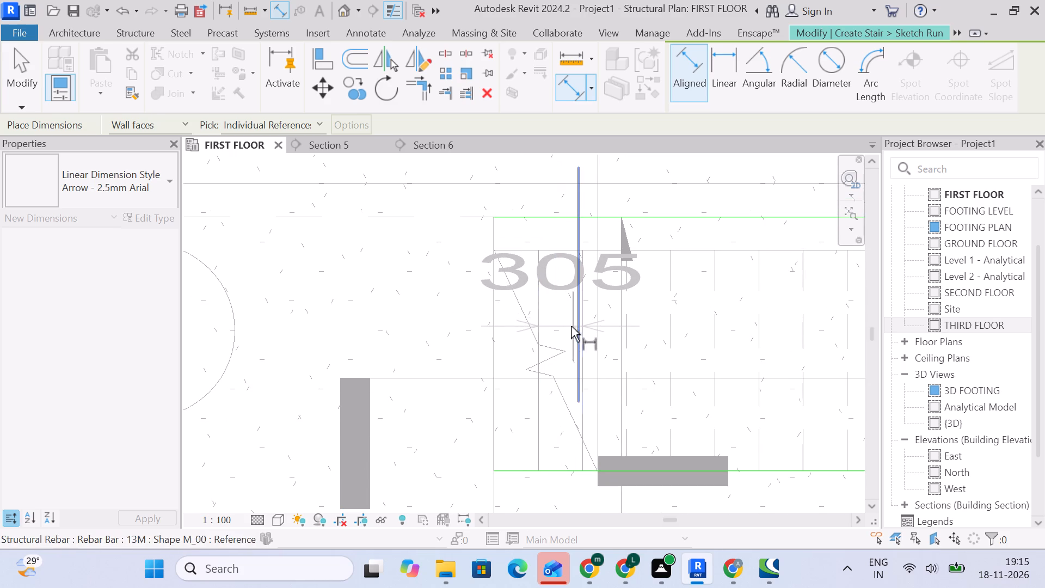
pyautogui.press('Escape')
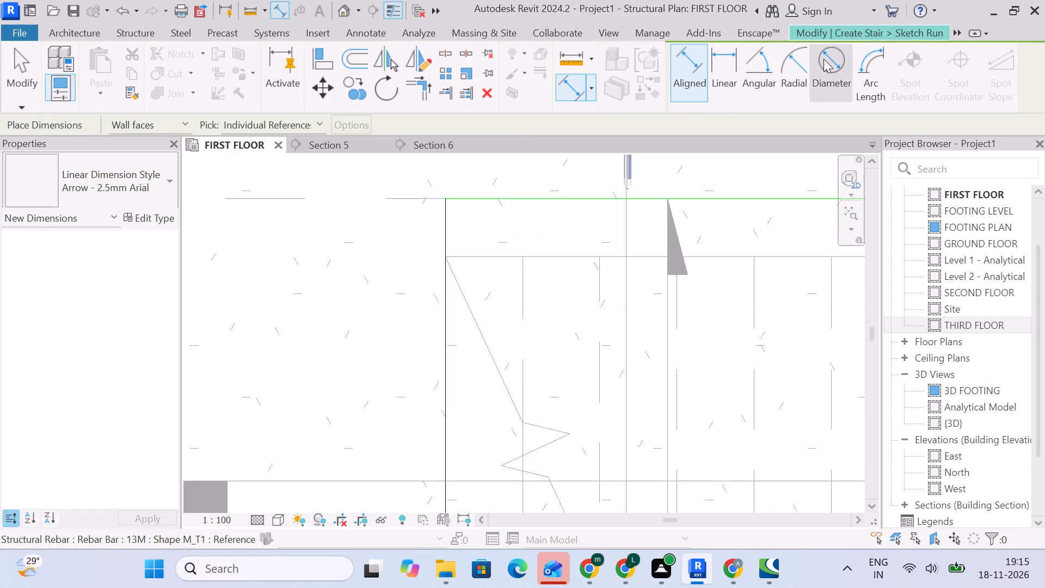
# Set up riser lines by the Pick Lines method with a 305 mm offset for the upper flight, starting from its sketched riser.
pyautogui.click(858, 24)
pyautogui.click(858, 29)
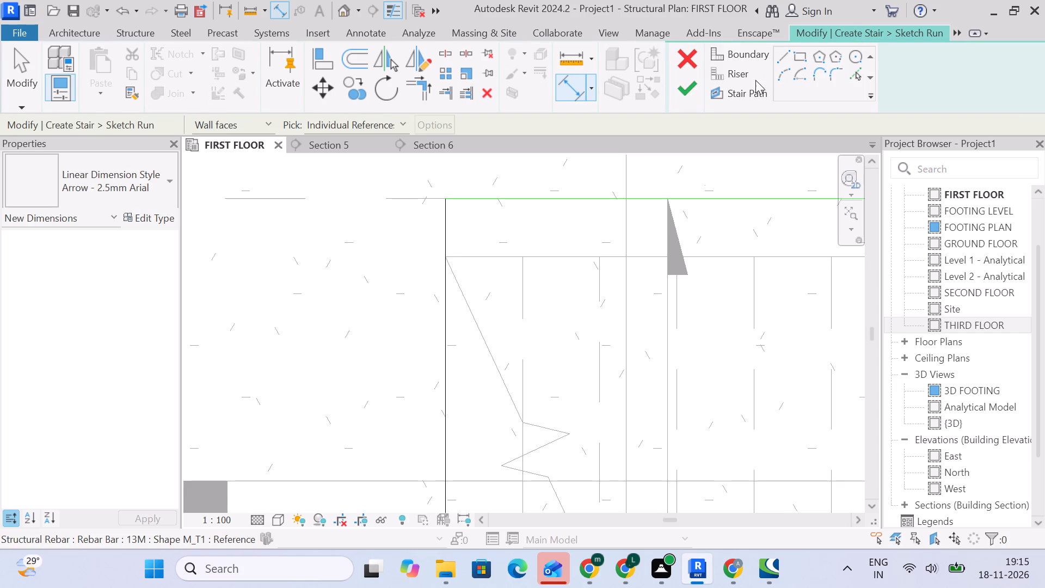
pyautogui.click(755, 75)
pyautogui.click(717, 72)
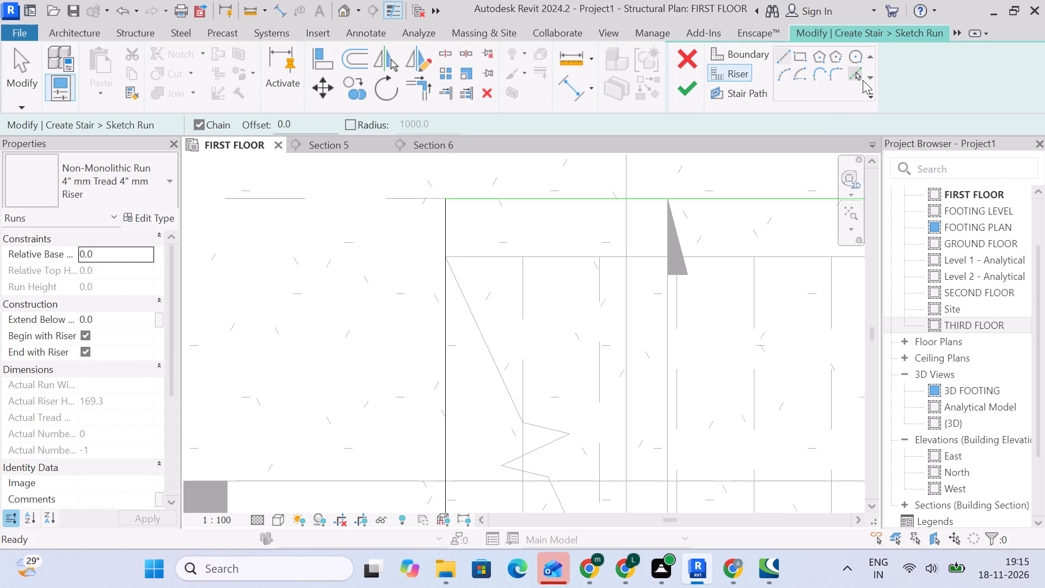
pyautogui.click(863, 80)
pyautogui.moveTo(256, 128); pyautogui.dragTo(193, 132)
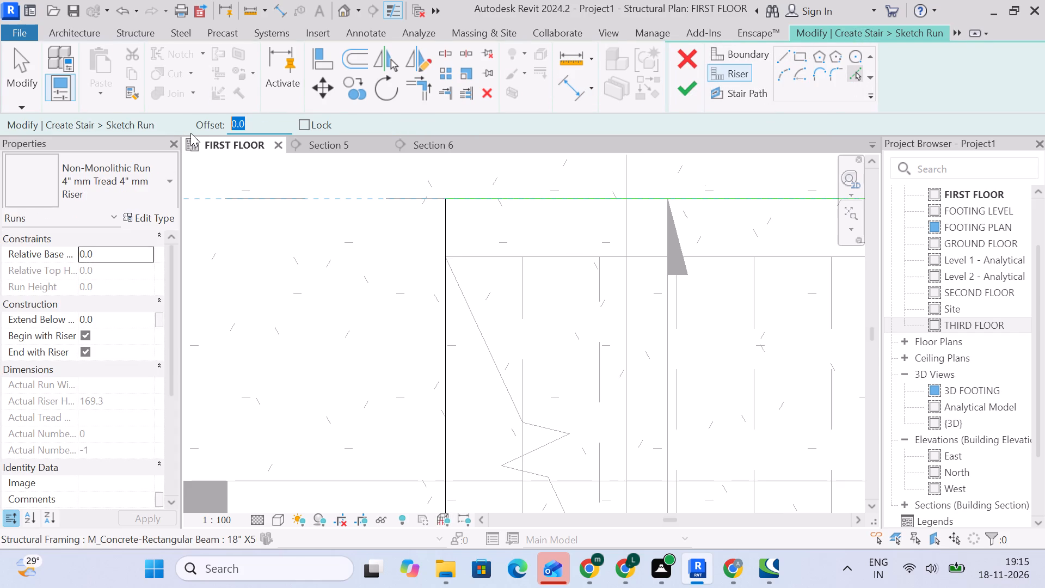
pyautogui.press('3')
pyautogui.press('9')
pyautogui.press('BackSpace')
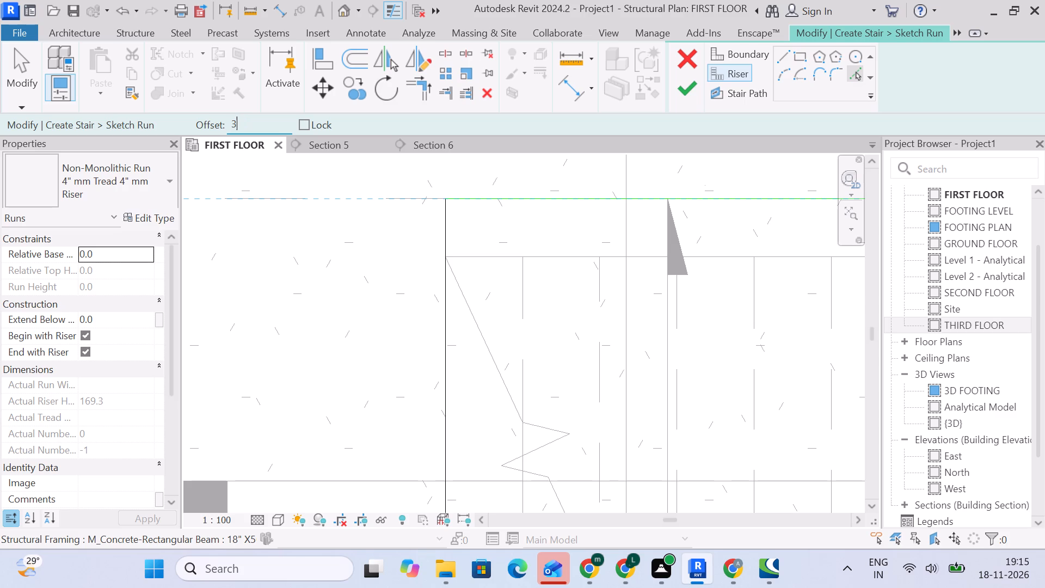
pyautogui.write('05')
pyautogui.press('Return')
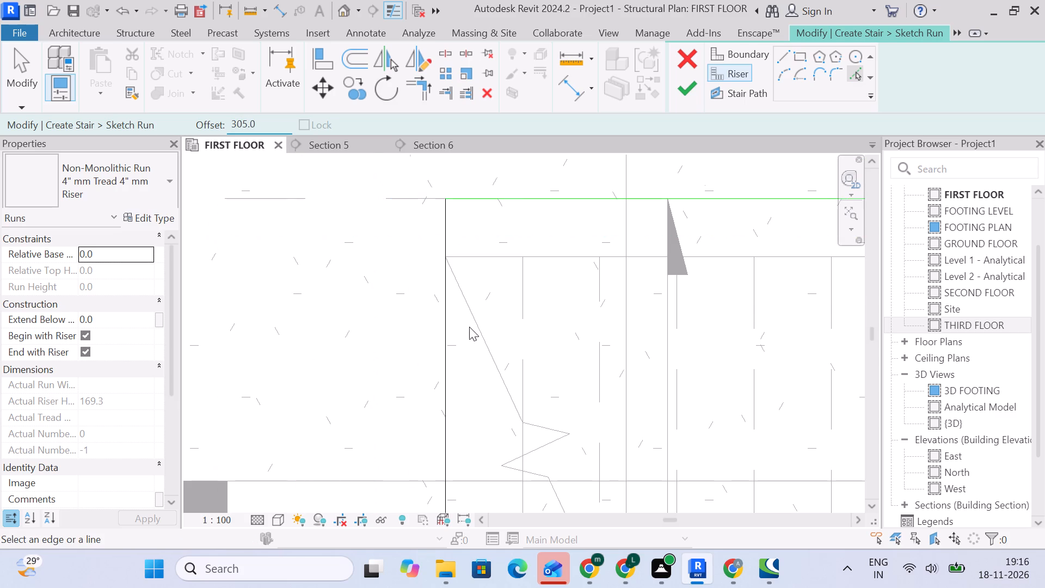
pyautogui.scroll(-3, 458, 303)
pyautogui.moveTo(458, 320); pyautogui.dragTo(333, 272, button='middle')
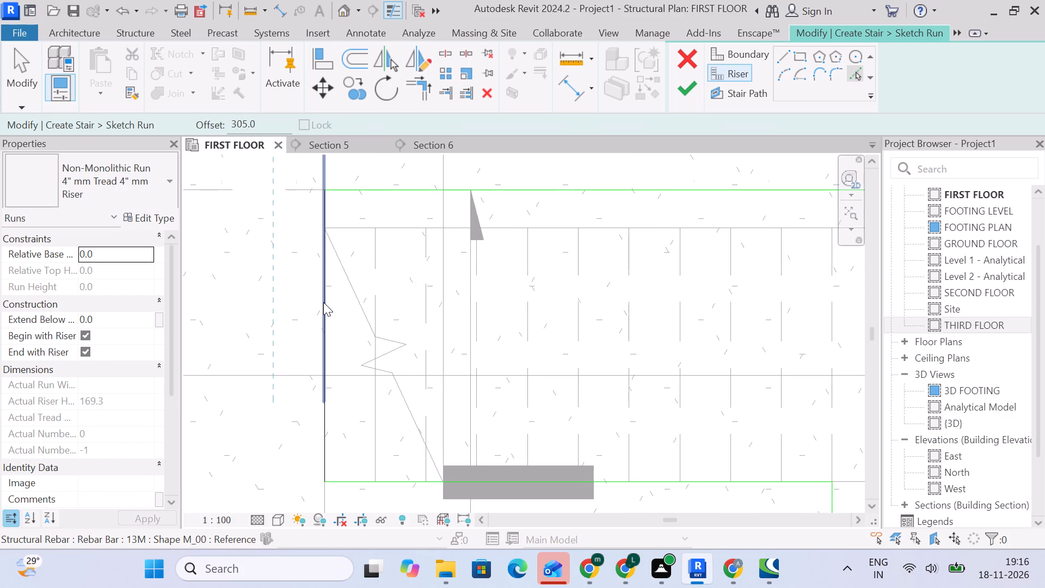
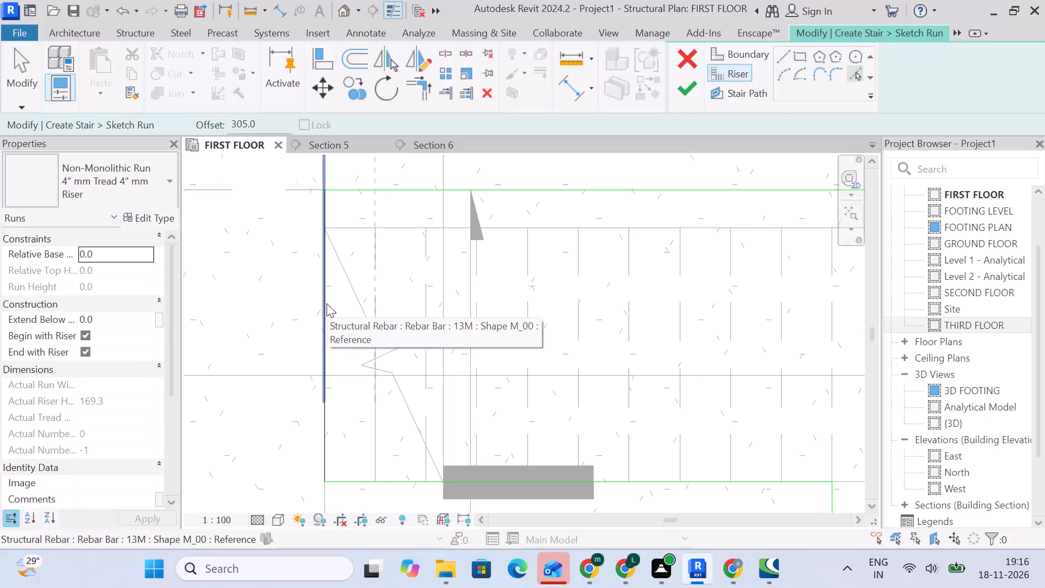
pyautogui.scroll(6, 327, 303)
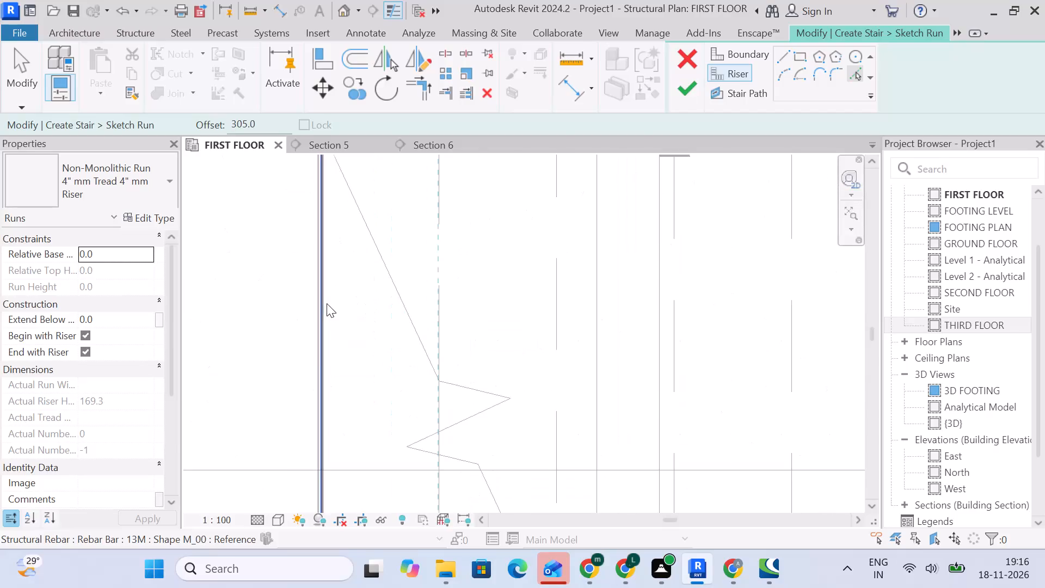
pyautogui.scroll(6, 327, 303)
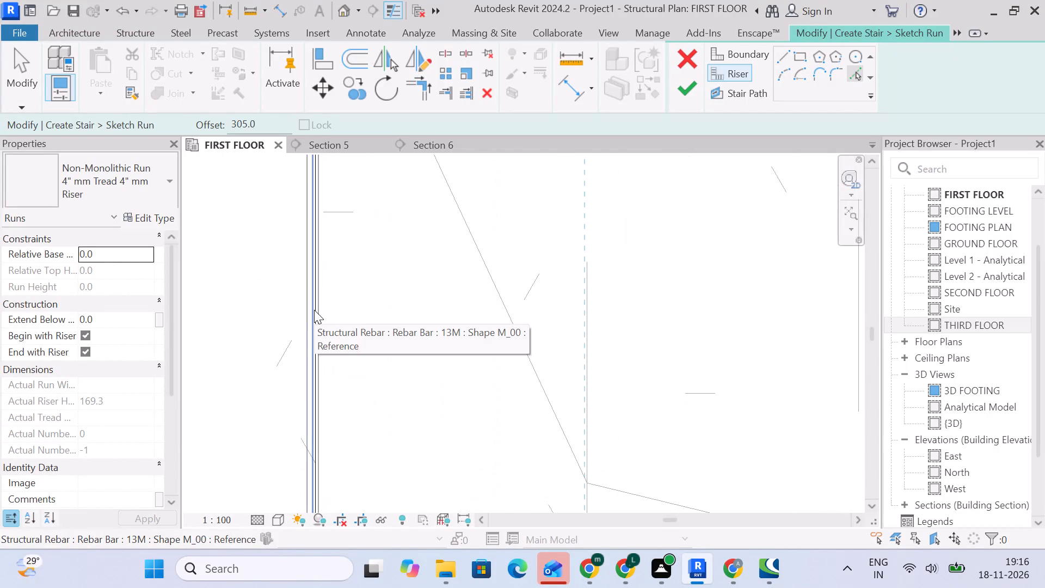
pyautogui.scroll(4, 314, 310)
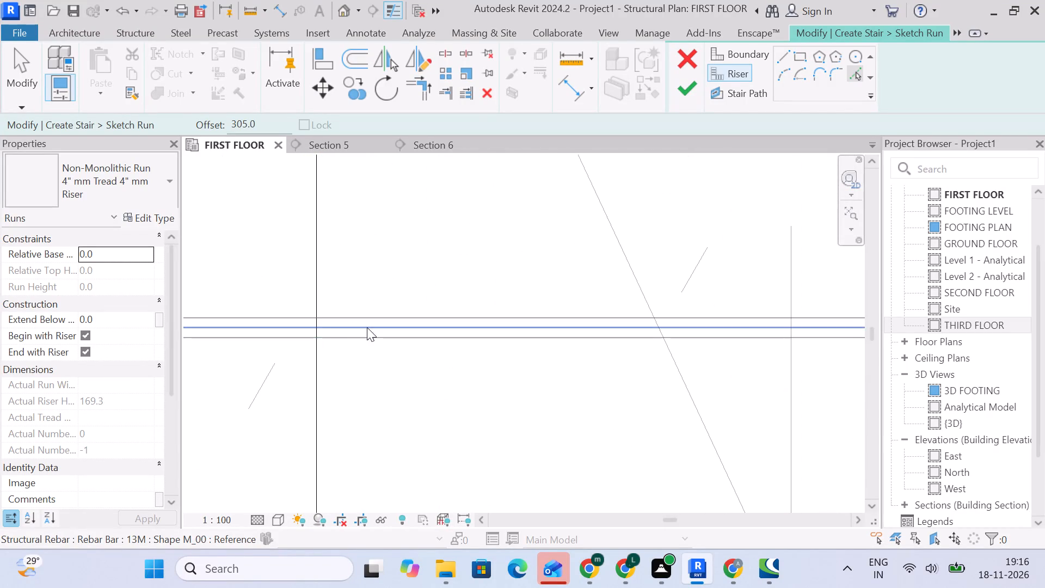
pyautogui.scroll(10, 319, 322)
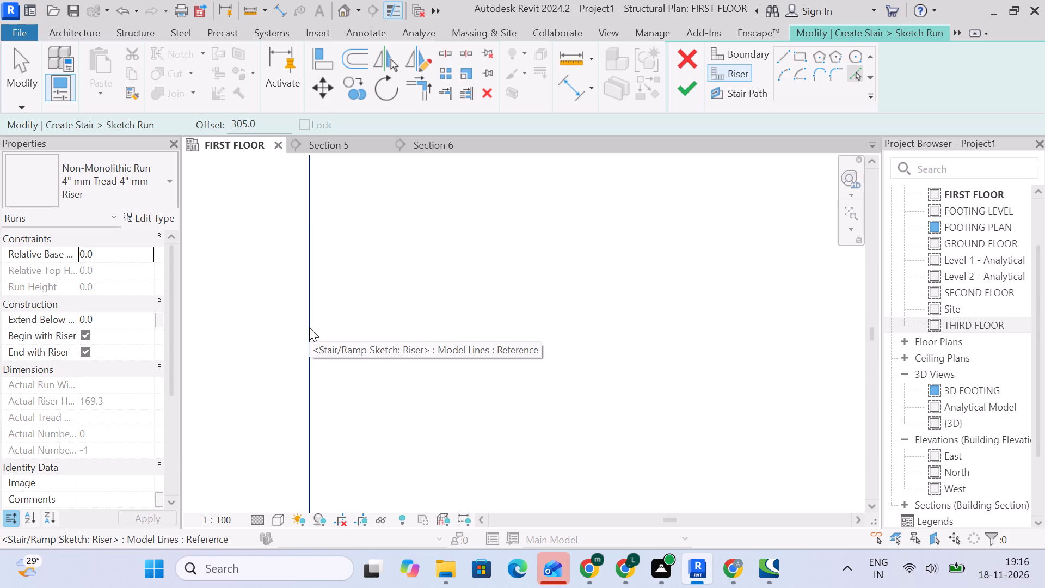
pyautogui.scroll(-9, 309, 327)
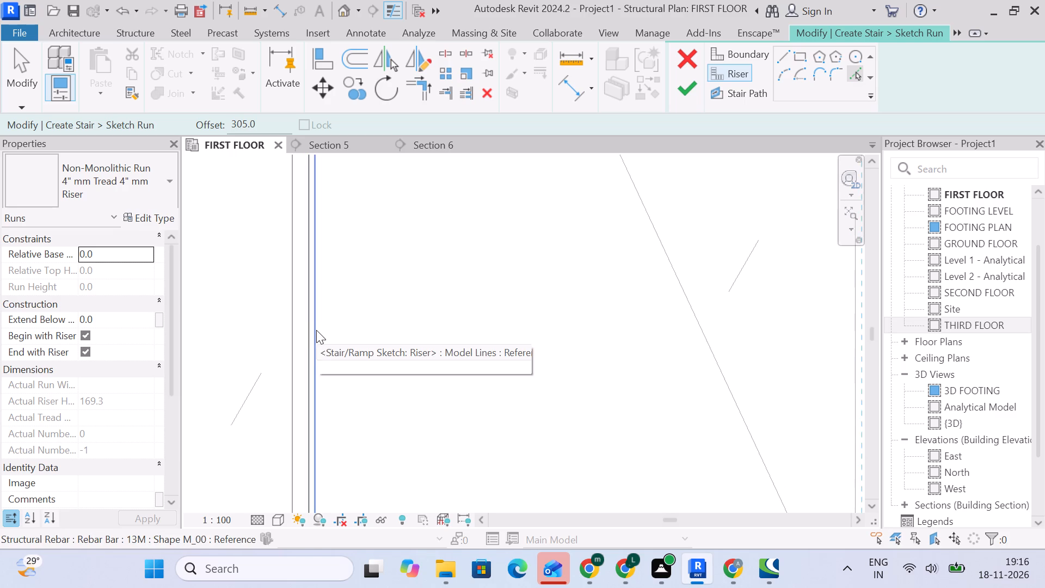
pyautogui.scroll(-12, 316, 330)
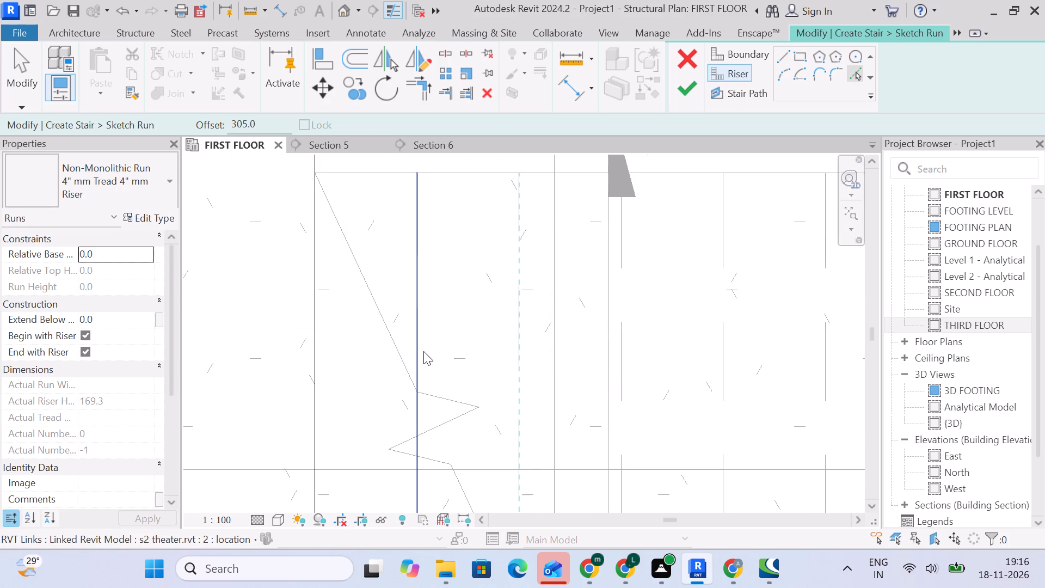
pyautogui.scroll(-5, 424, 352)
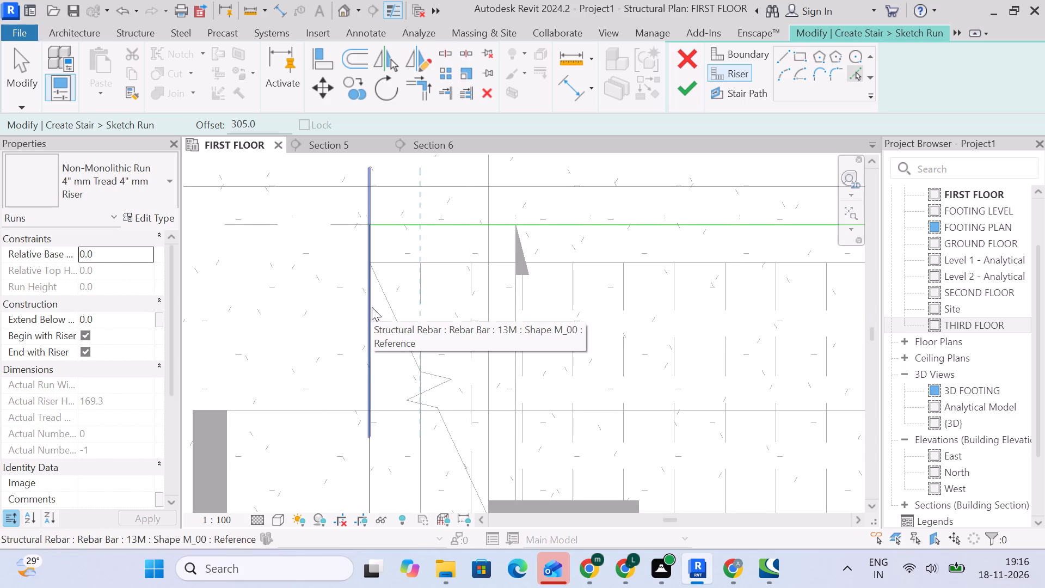
# Set the Pick Lines offset to 0 and pick the upper flight's first linked riser beyond its sketched riser as a riser line.
pyautogui.click(859, 73)
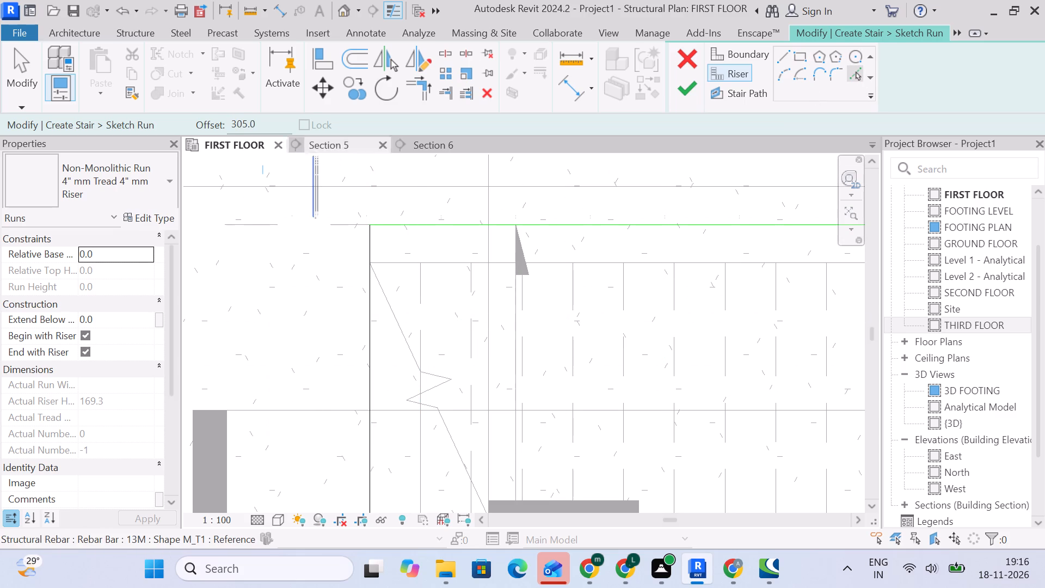
pyautogui.moveTo(278, 126); pyautogui.dragTo(195, 132)
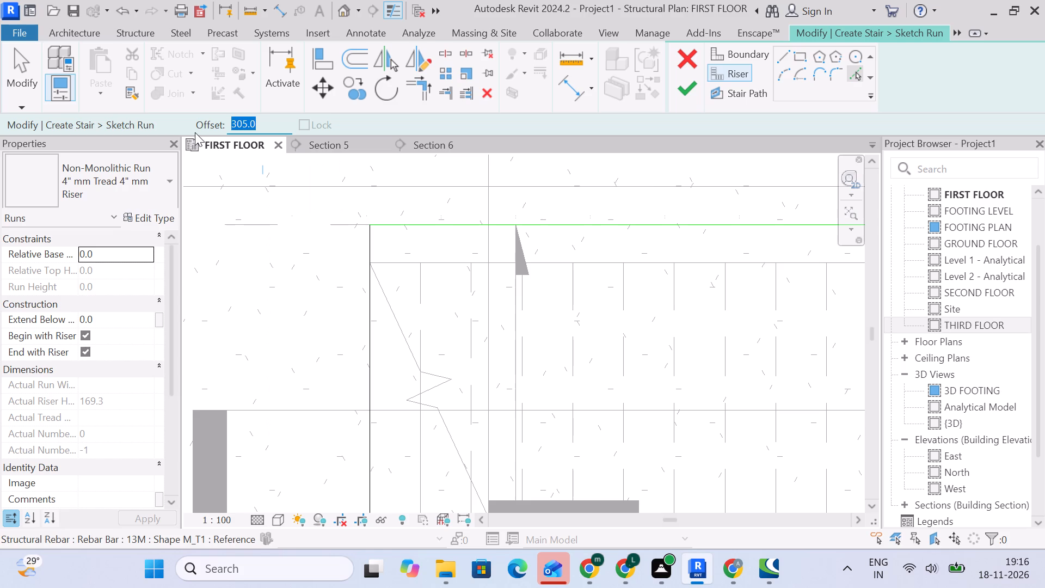
pyautogui.press('0')
pyautogui.press('Return')
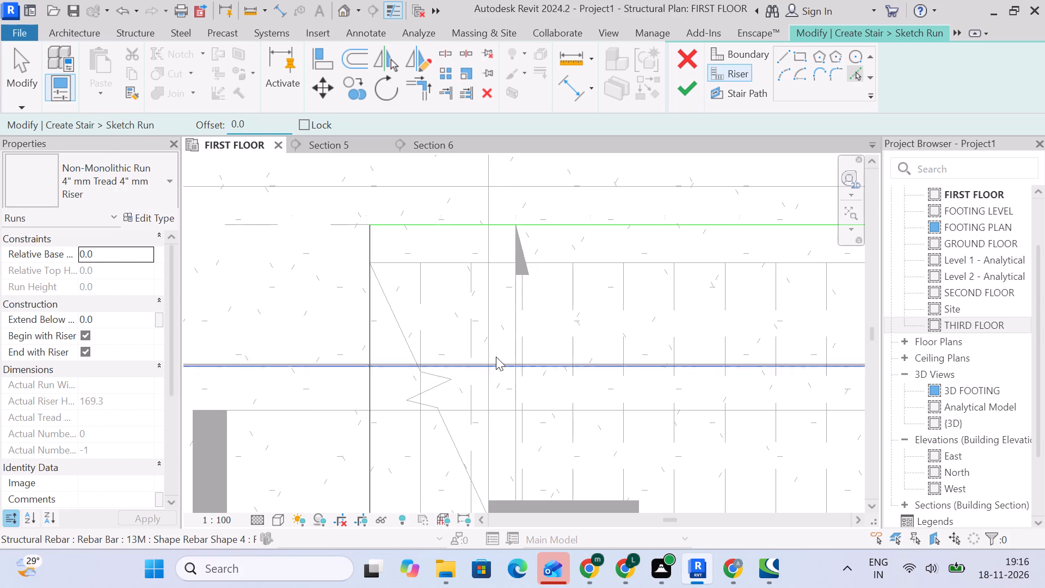
pyautogui.scroll(6, 464, 338)
pyautogui.moveTo(351, 329); pyautogui.dragTo(420, 347, button='middle')
pyautogui.scroll(4, 420, 347)
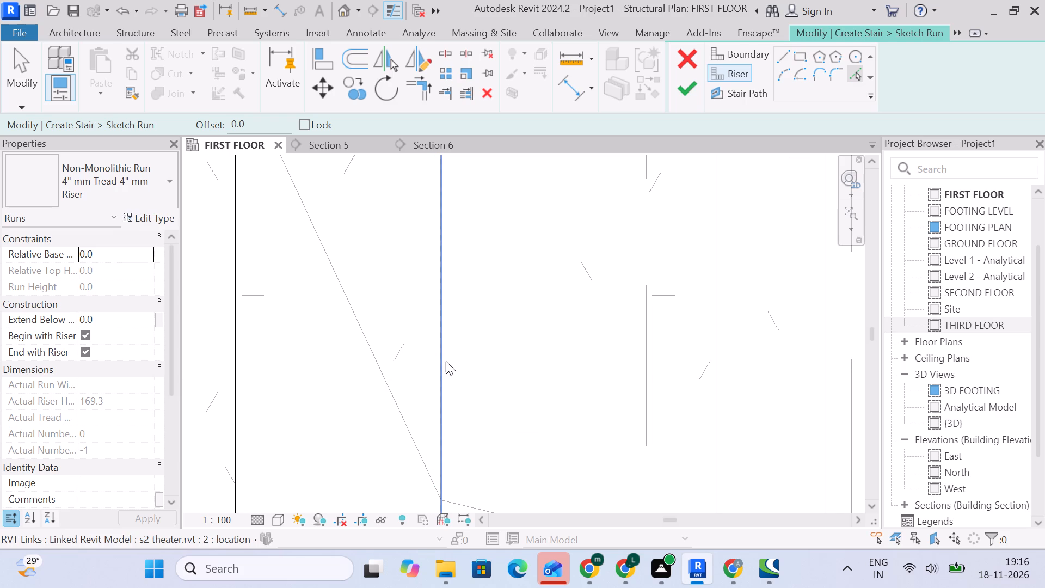
pyautogui.click(445, 360)
# Pick the upper flight's next two linked risers as riser lines with zero offset.
pyautogui.scroll(-5, 502, 356)
pyautogui.moveTo(536, 358); pyautogui.dragTo(364, 289, button='middle')
pyautogui.scroll(3, 463, 277)
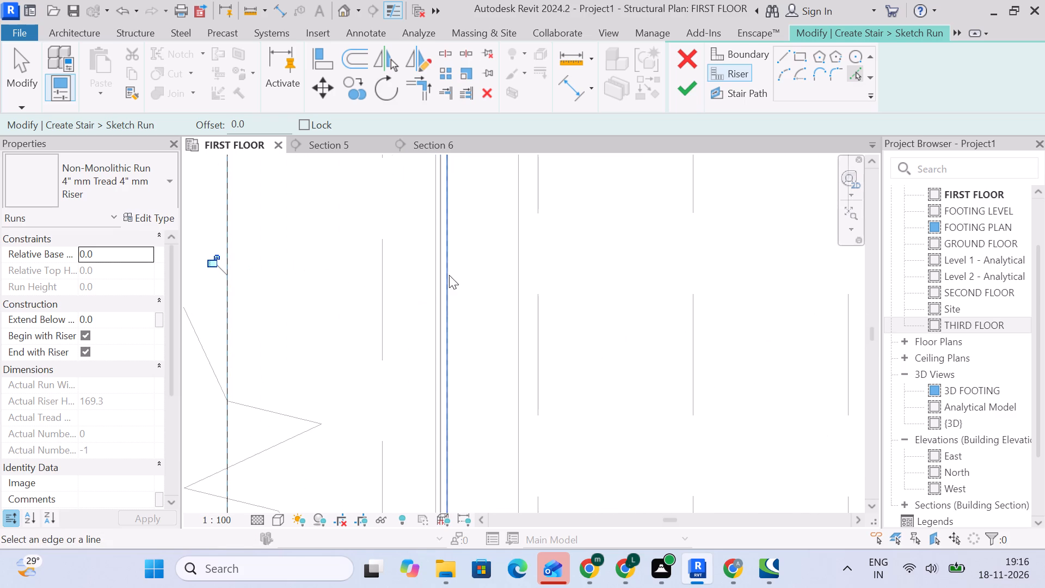
pyautogui.scroll(5, 439, 274)
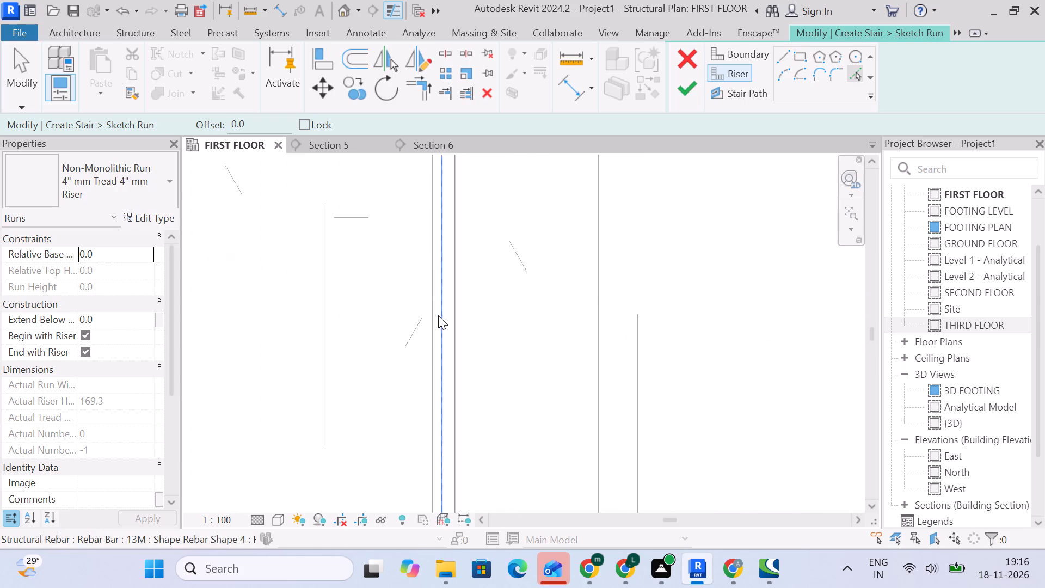
pyautogui.scroll(-6, 435, 288)
pyautogui.moveTo(434, 292); pyautogui.dragTo(441, 411, button='middle')
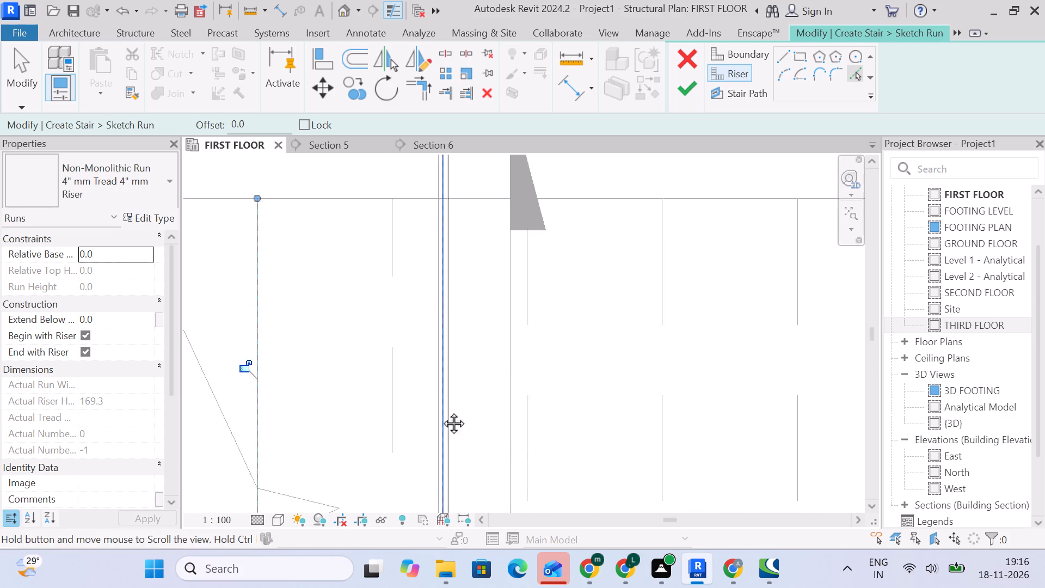
pyautogui.moveTo(441, 411); pyautogui.dragTo(450, 463, button='middle')
pyautogui.scroll(-5, 479, 302)
pyautogui.scroll(-2, 458, 353)
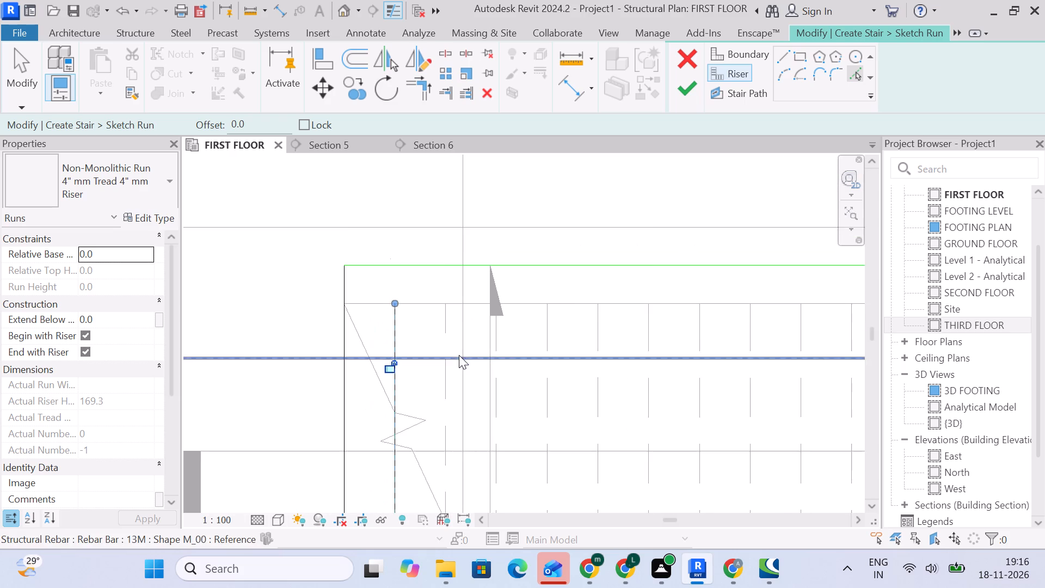
pyautogui.scroll(4, 447, 363)
pyautogui.moveTo(449, 410); pyautogui.dragTo(513, 277, button='middle')
pyautogui.scroll(5, 510, 284)
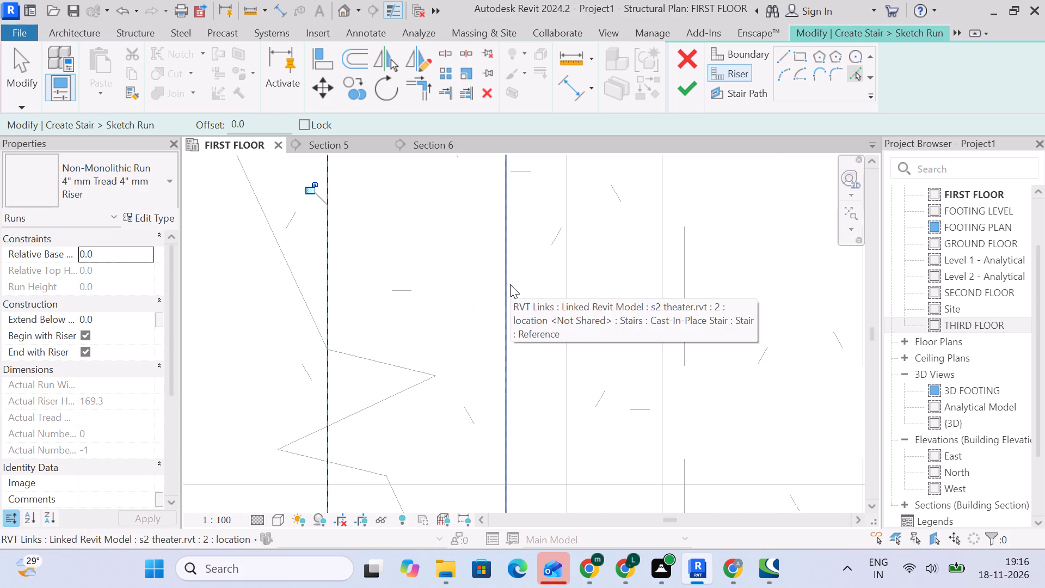
pyautogui.click(510, 284)
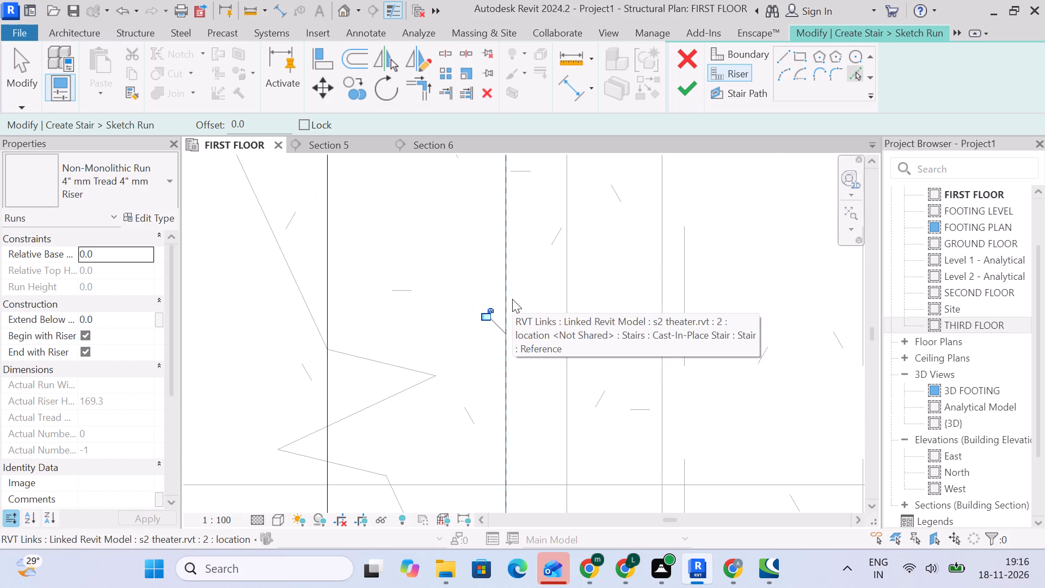
pyautogui.scroll(-14, 495, 304)
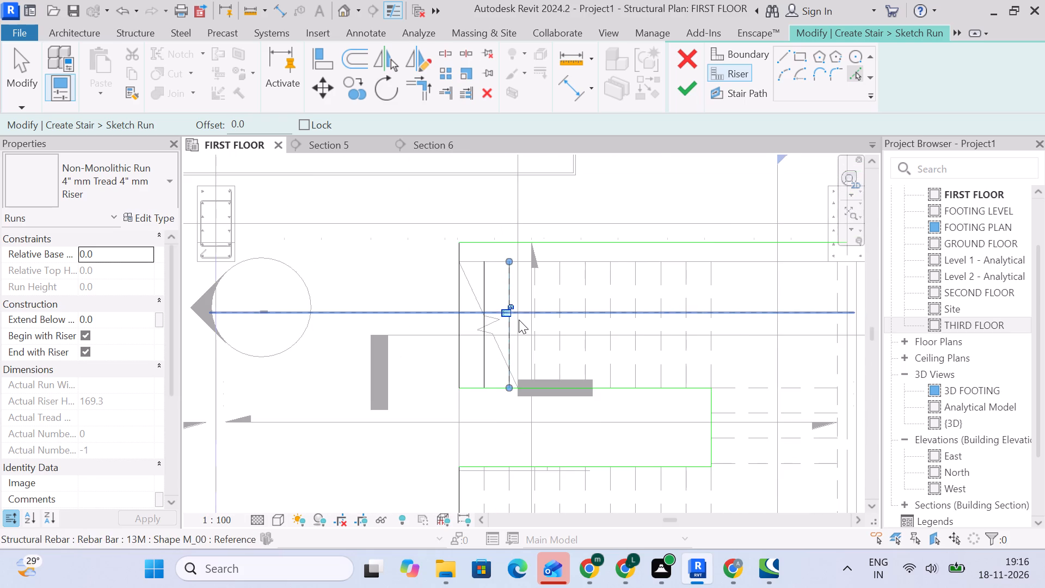
pyautogui.moveTo(519, 320); pyautogui.dragTo(433, 295, button='middle')
pyautogui.scroll(6, 433, 295)
pyautogui.scroll(5, 468, 260)
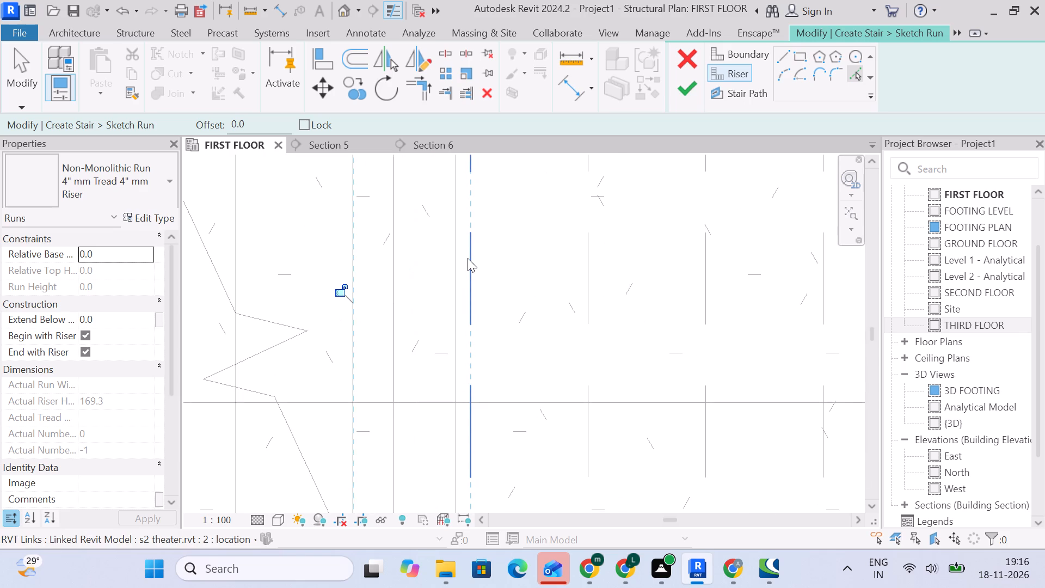
pyautogui.scroll(-5, 477, 260)
pyautogui.moveTo(480, 266); pyautogui.dragTo(465, 338, button='middle')
pyautogui.scroll(-1, 465, 338)
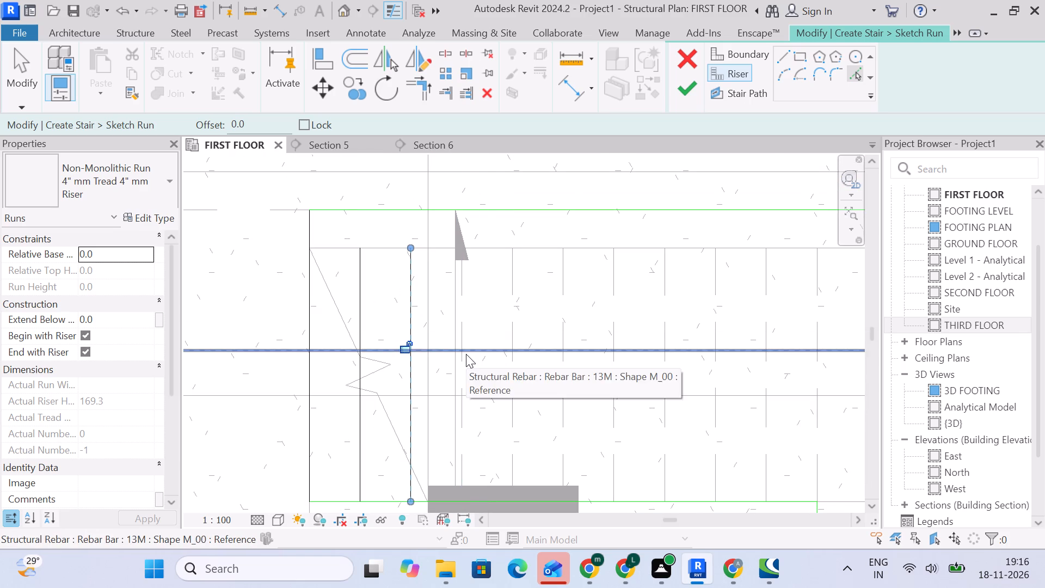
pyautogui.click(465, 366)
# Pick the upper flight's seven remaining linked risers as riser lines, ending in line with the inner boundary's end edge.
pyautogui.moveTo(474, 352); pyautogui.dragTo(416, 308, button='middle')
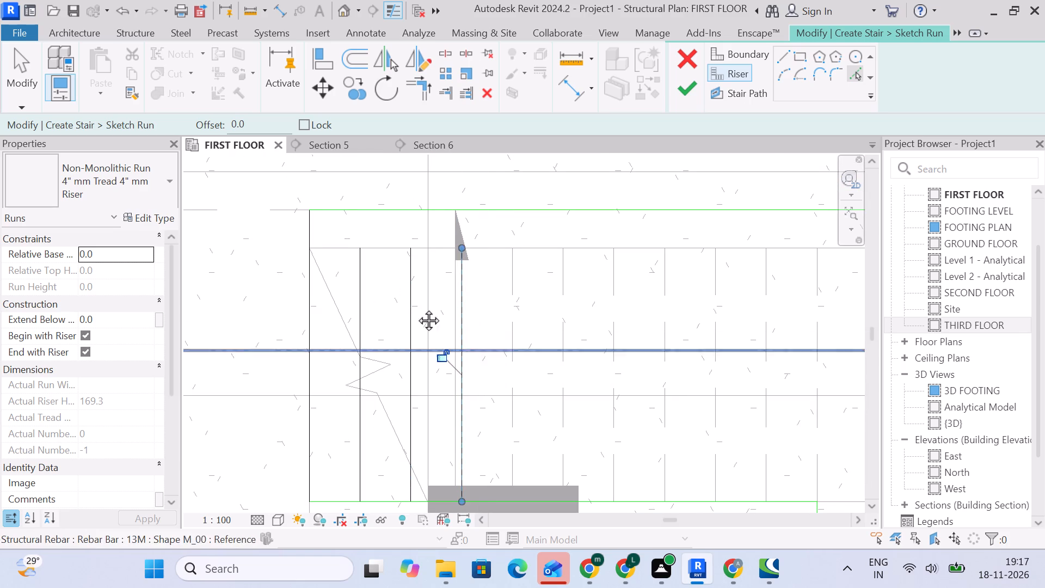
pyautogui.moveTo(416, 308); pyautogui.dragTo(366, 260, button='middle')
pyautogui.click(407, 268)
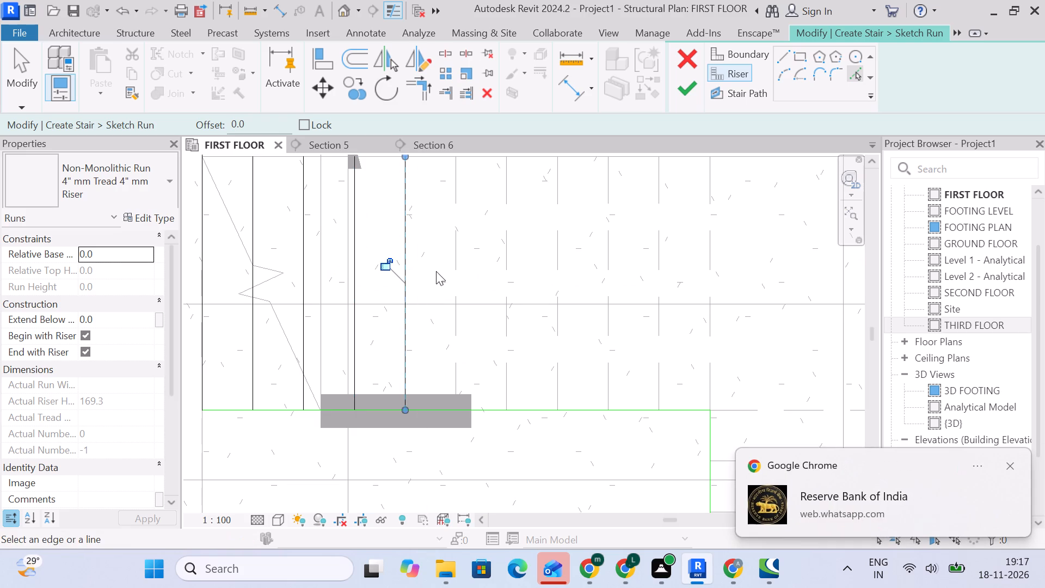
pyautogui.moveTo(437, 272); pyautogui.dragTo(383, 275, button='middle')
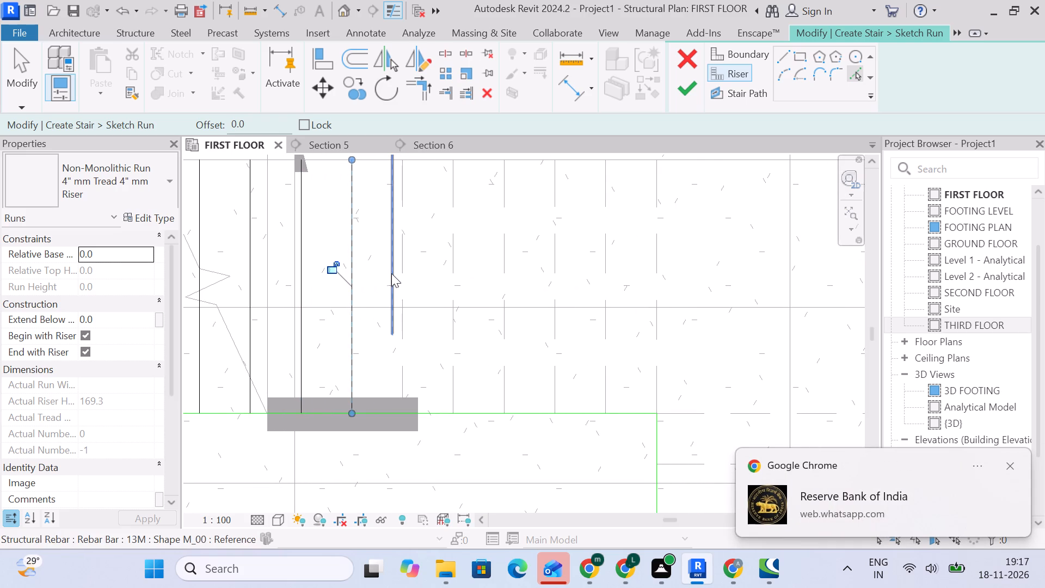
pyautogui.click(404, 251)
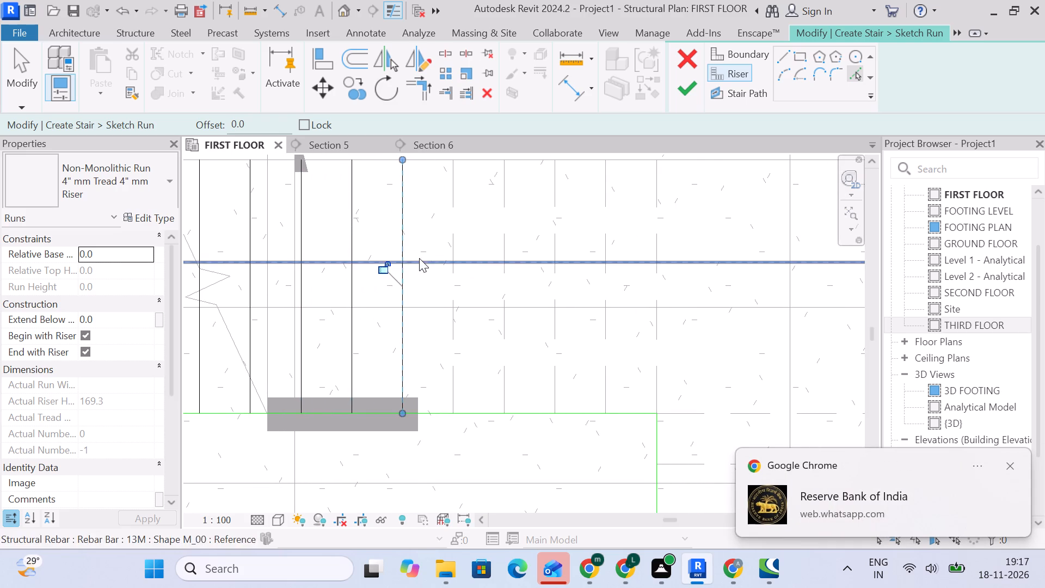
pyautogui.moveTo(419, 258); pyautogui.dragTo(349, 260, button='middle')
pyautogui.click(380, 248)
pyautogui.moveTo(418, 252); pyautogui.dragTo(395, 260, button='middle')
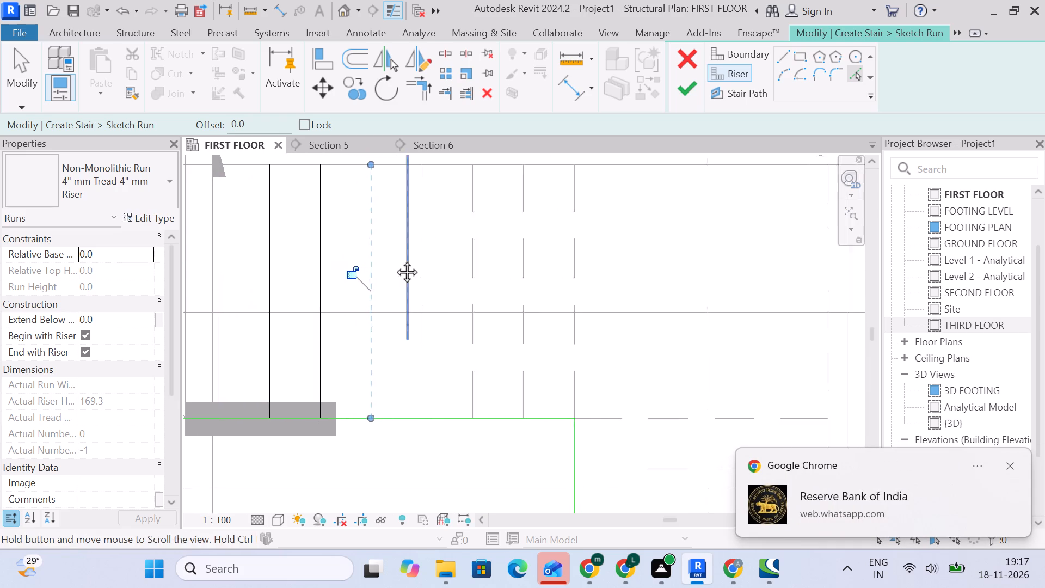
pyautogui.moveTo(395, 260); pyautogui.dragTo(351, 266, button='middle')
pyautogui.click(368, 267)
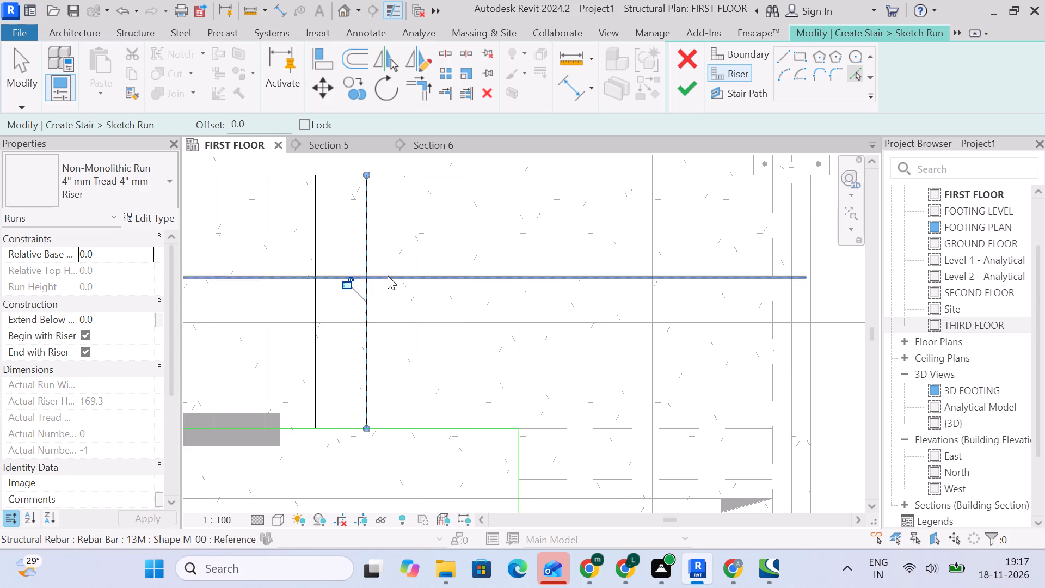
pyautogui.click(417, 263)
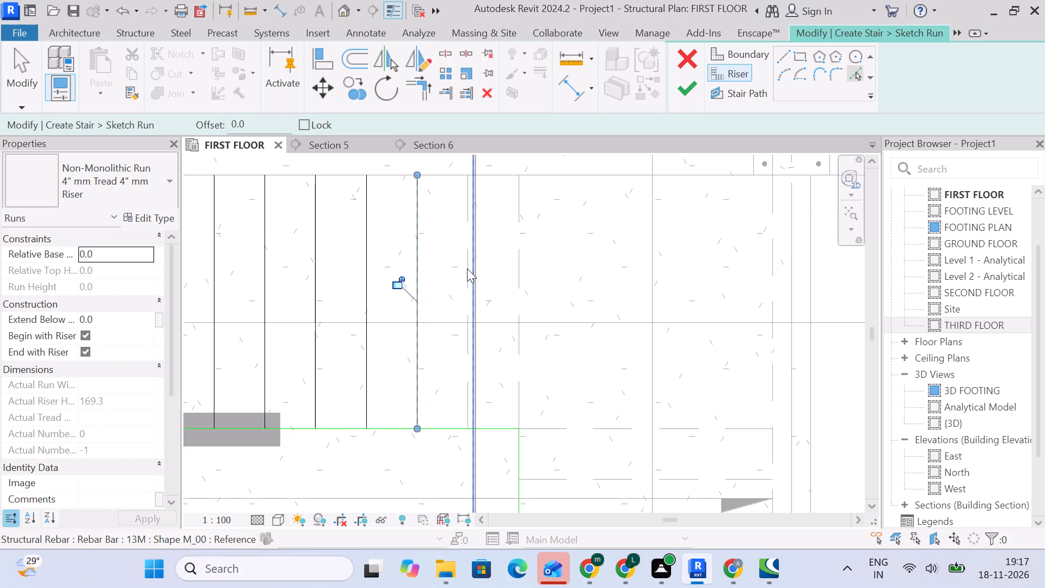
pyautogui.click(464, 268)
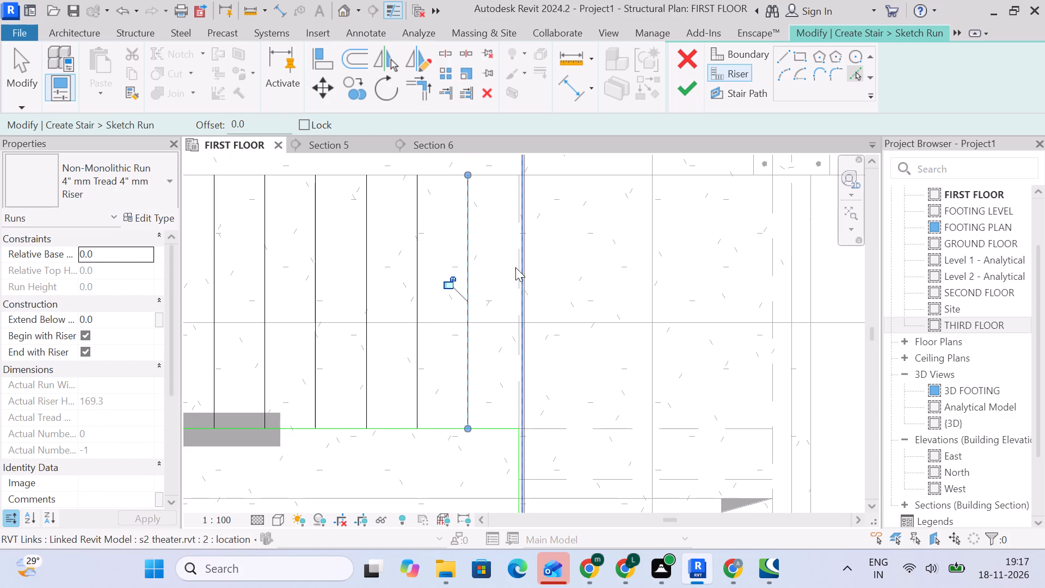
pyautogui.click(513, 267)
# Pick the linked stair line along the far outer edge of the upper corner landing as a riser line.
pyautogui.moveTo(557, 265); pyautogui.dragTo(401, 229, button='middle')
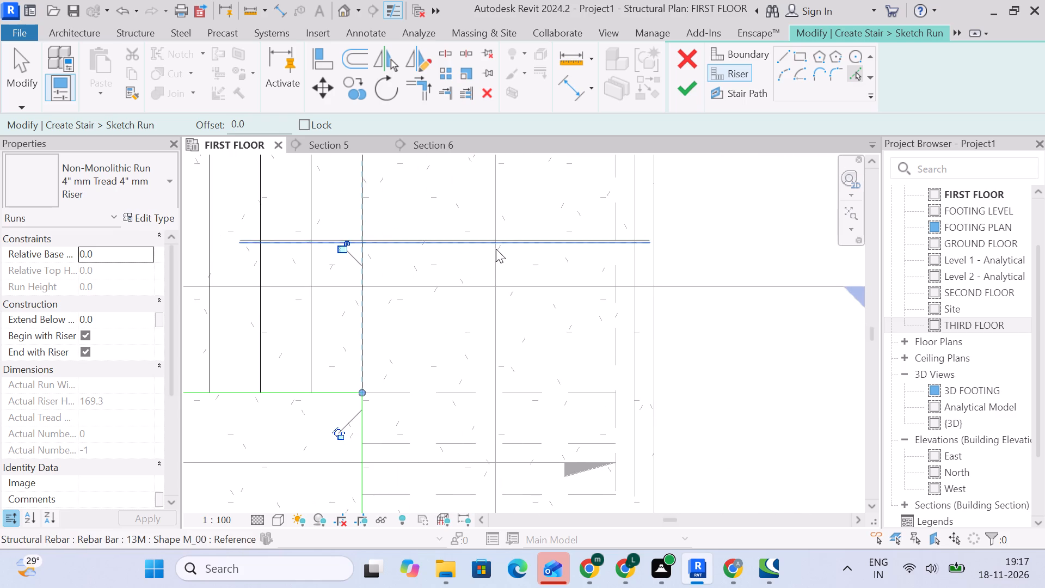
pyautogui.scroll(-4, 511, 250)
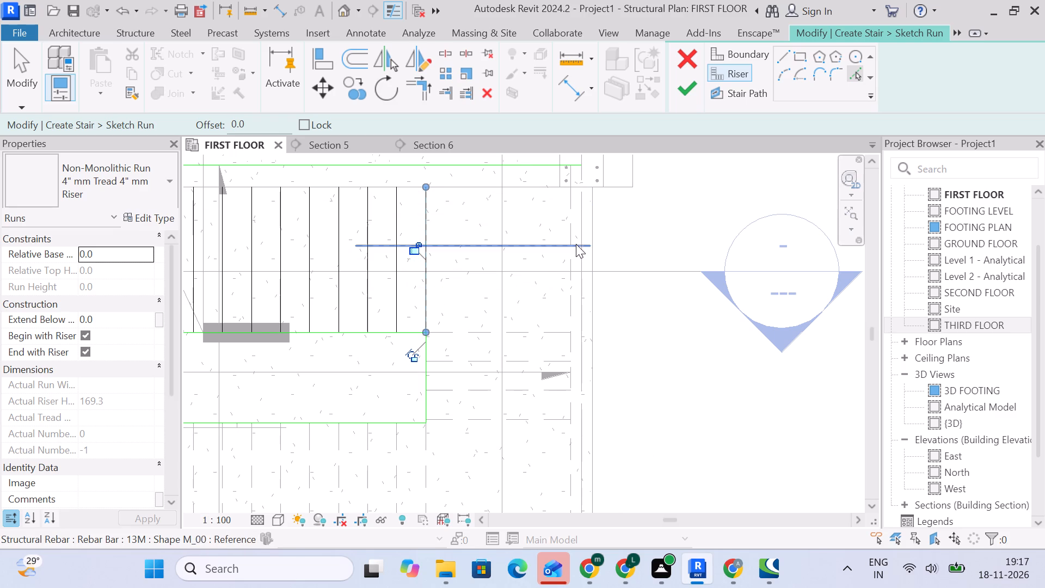
pyautogui.scroll(11, 573, 260)
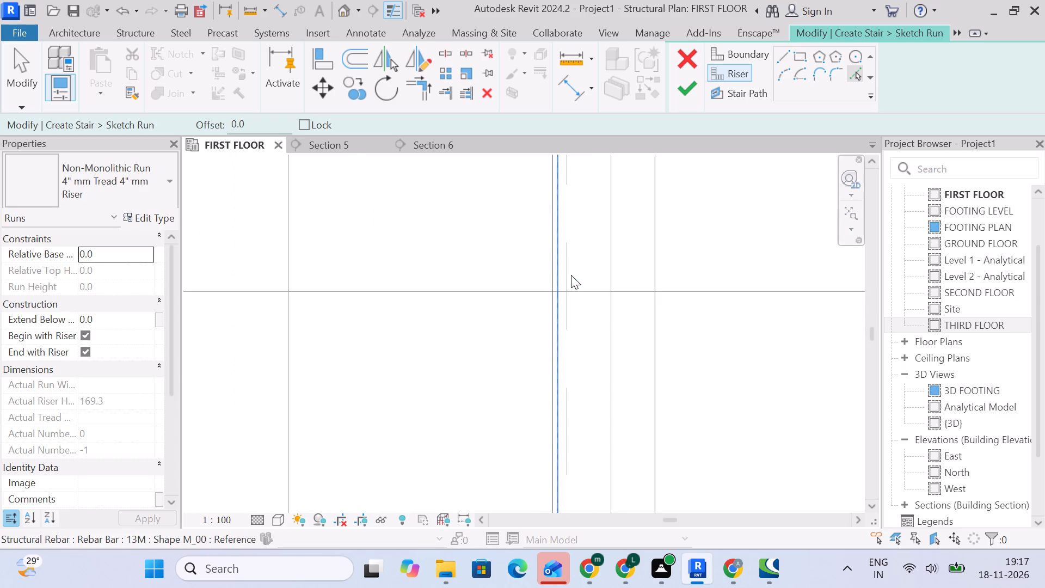
pyautogui.click(569, 275)
pyautogui.scroll(-8, 569, 275)
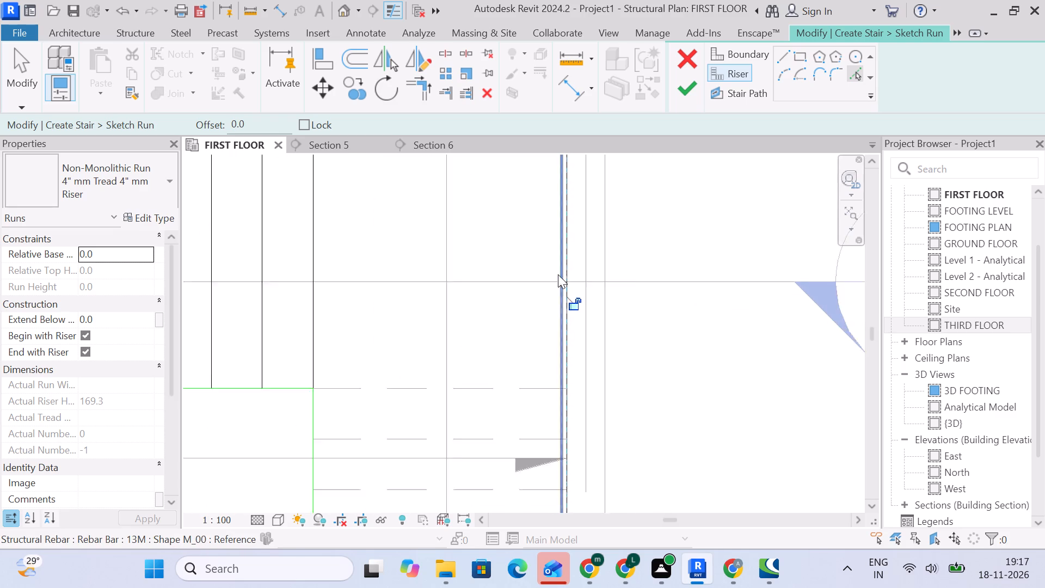
pyautogui.scroll(-3, 558, 274)
pyautogui.scroll(-3, 462, 360)
pyautogui.scroll(4, 487, 273)
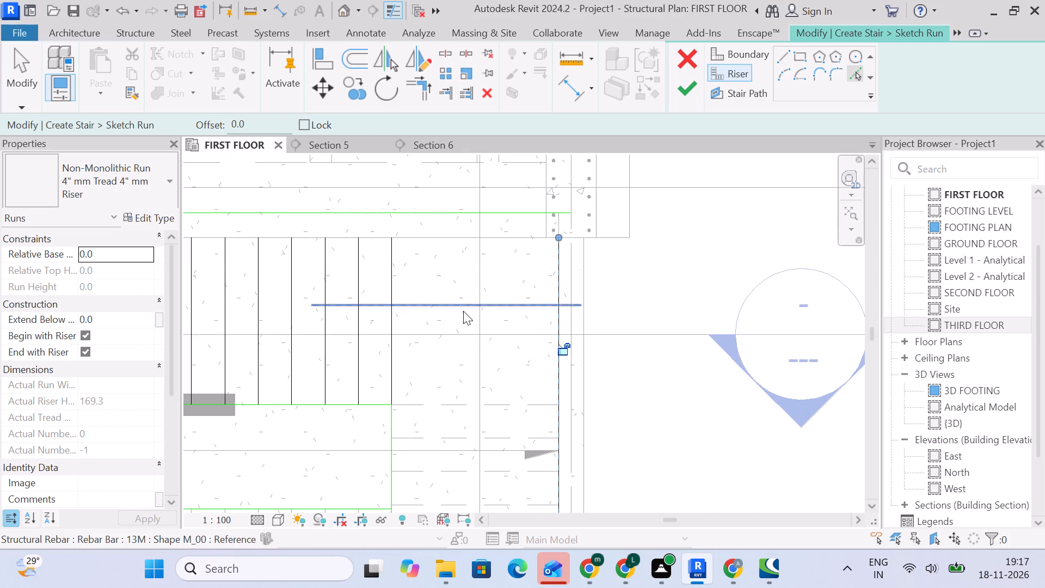
# Pick the first linked riser of the short connecting flight, at the edge of the upper corner landing, as a riser line.
pyautogui.scroll(-4, 463, 311)
pyautogui.moveTo(459, 316); pyautogui.dragTo(425, 215, button='middle')
pyautogui.scroll(1, 425, 215)
pyautogui.scroll(7, 426, 284)
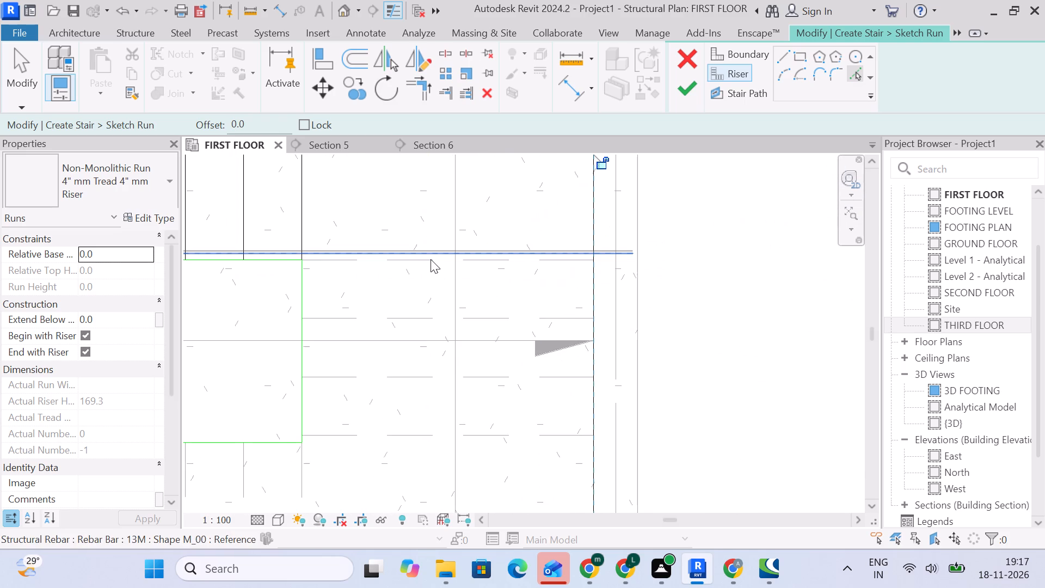
pyautogui.click(431, 263)
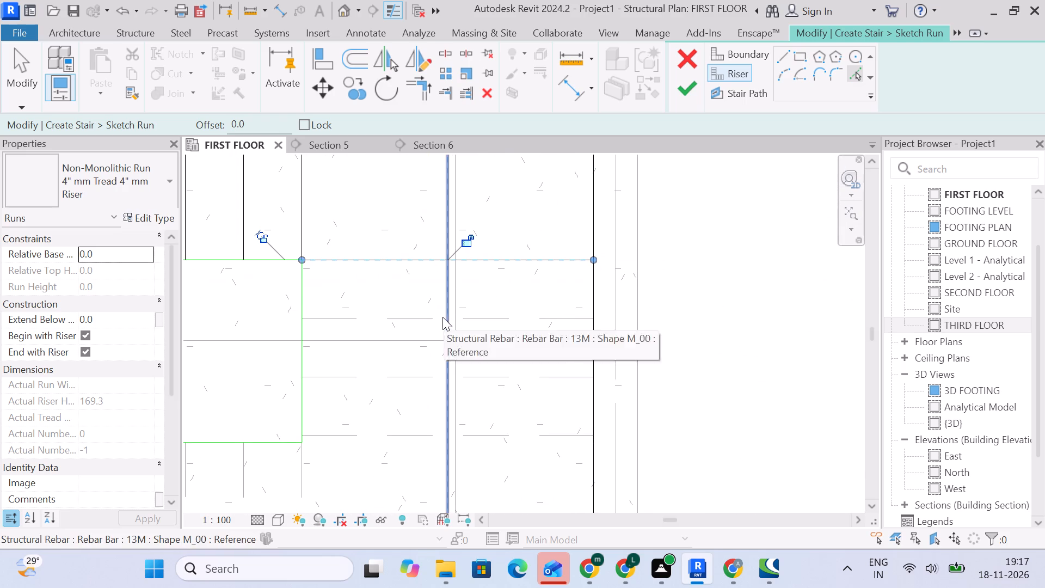
# Pick the short connecting flight's three remaining linked risers as riser lines with zero offset.
pyautogui.click(435, 317)
pyautogui.moveTo(437, 336); pyautogui.dragTo(423, 210, button='middle')
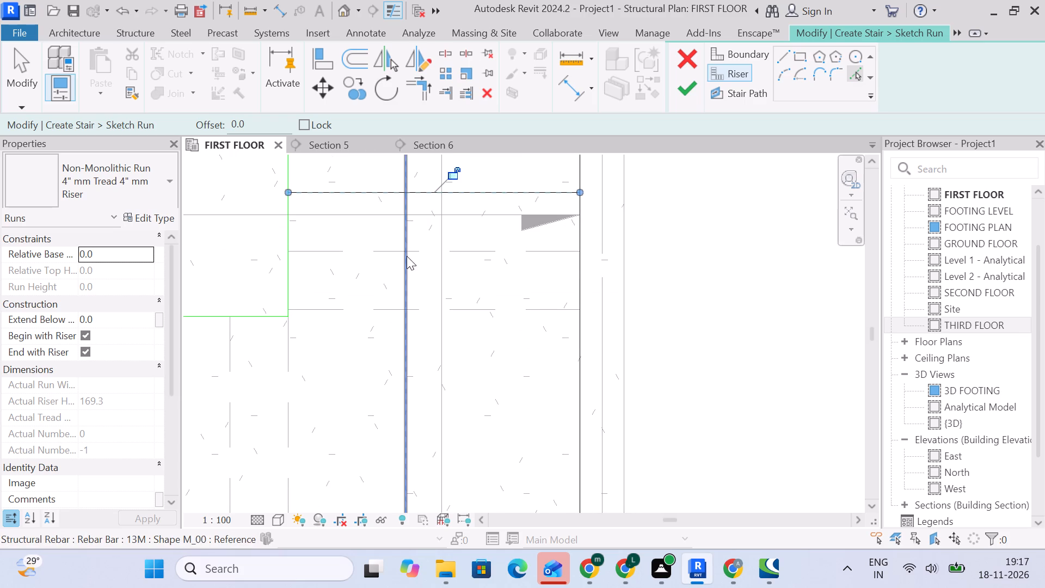
pyautogui.click(415, 248)
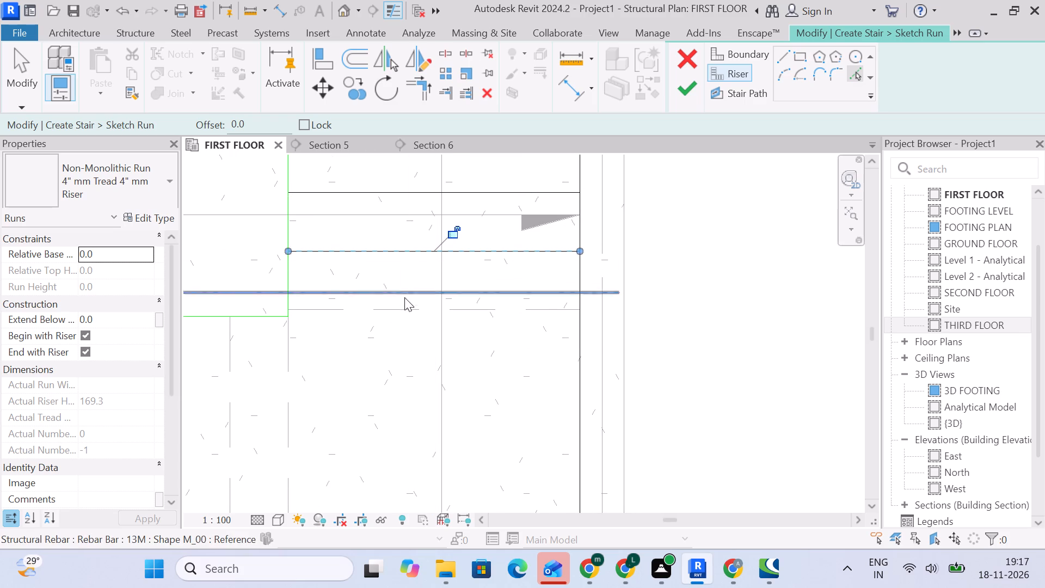
pyautogui.click(387, 307)
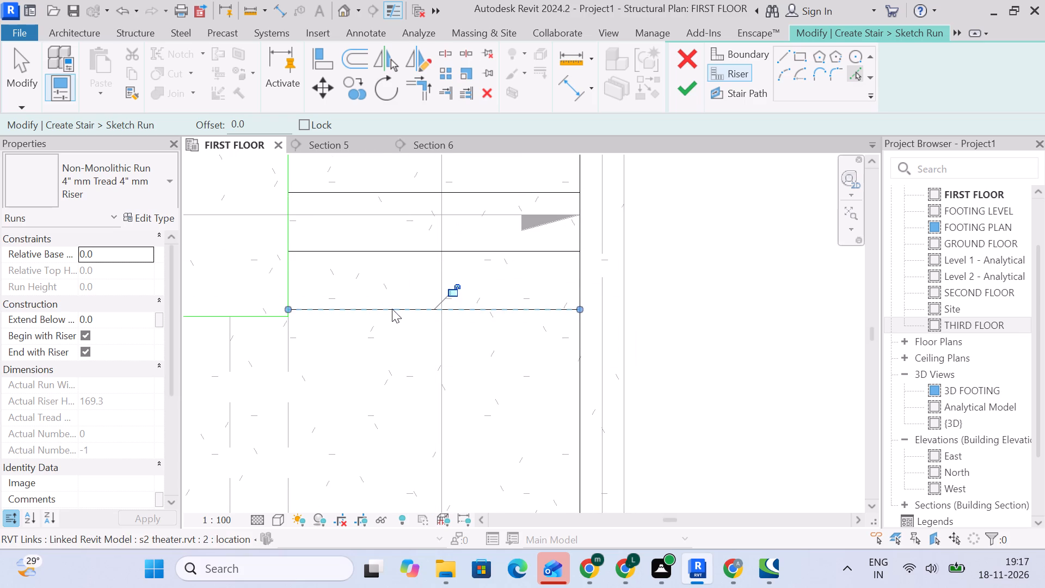
# Pick the lower flight's first five linked risers as riser lines, starting in line with the inner boundary's end edge at the corner landing.
pyautogui.moveTo(399, 320); pyautogui.dragTo(425, 240, button='middle')
pyautogui.scroll(-5, 433, 270)
pyautogui.moveTo(437, 308); pyautogui.dragTo(481, 230, button='middle')
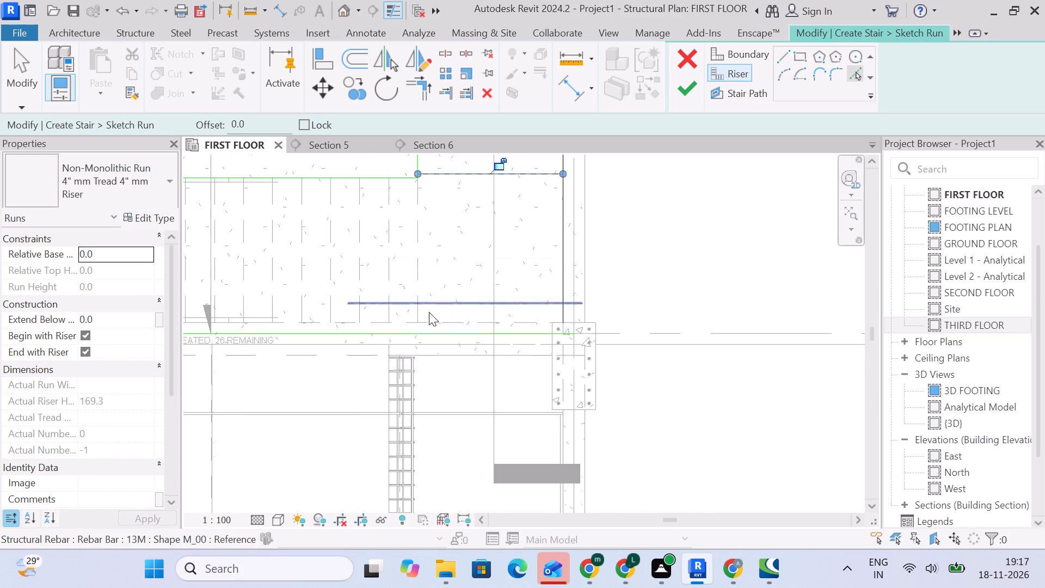
pyautogui.scroll(9, 424, 322)
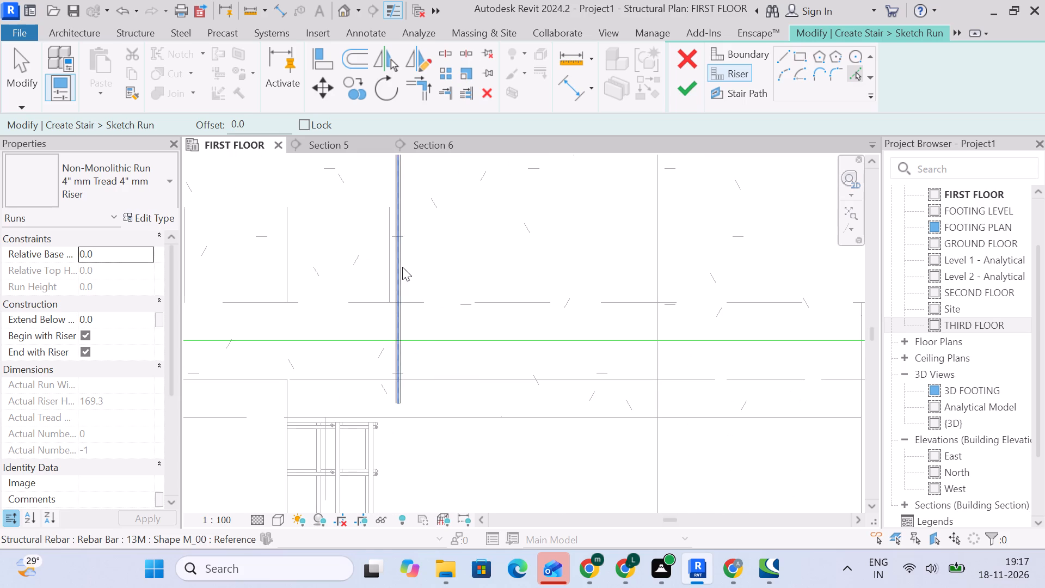
pyautogui.click(384, 257)
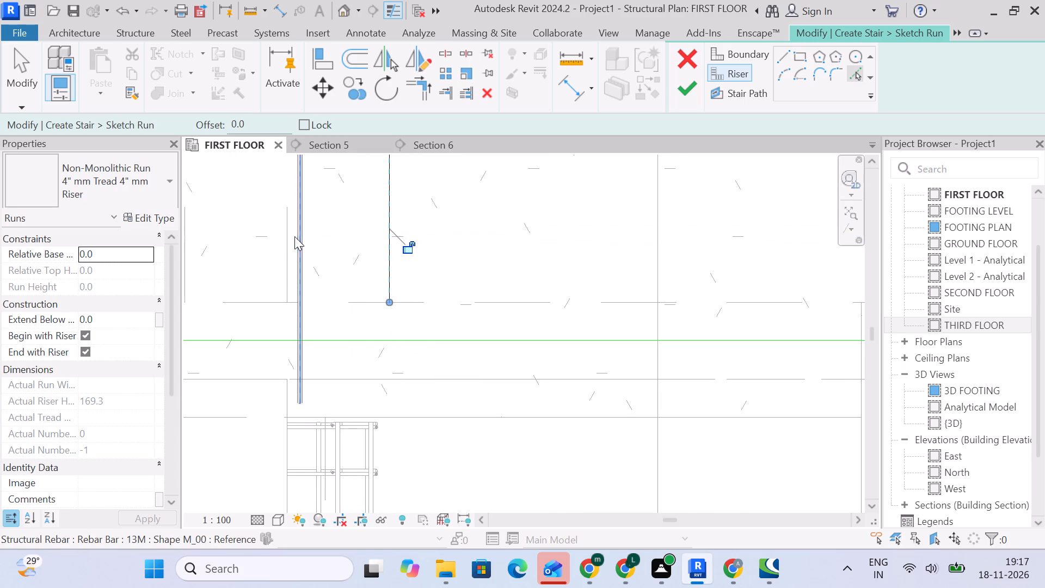
pyautogui.click(284, 256)
pyautogui.scroll(-3, 284, 255)
pyautogui.moveTo(285, 256); pyautogui.dragTo(540, 308, button='middle')
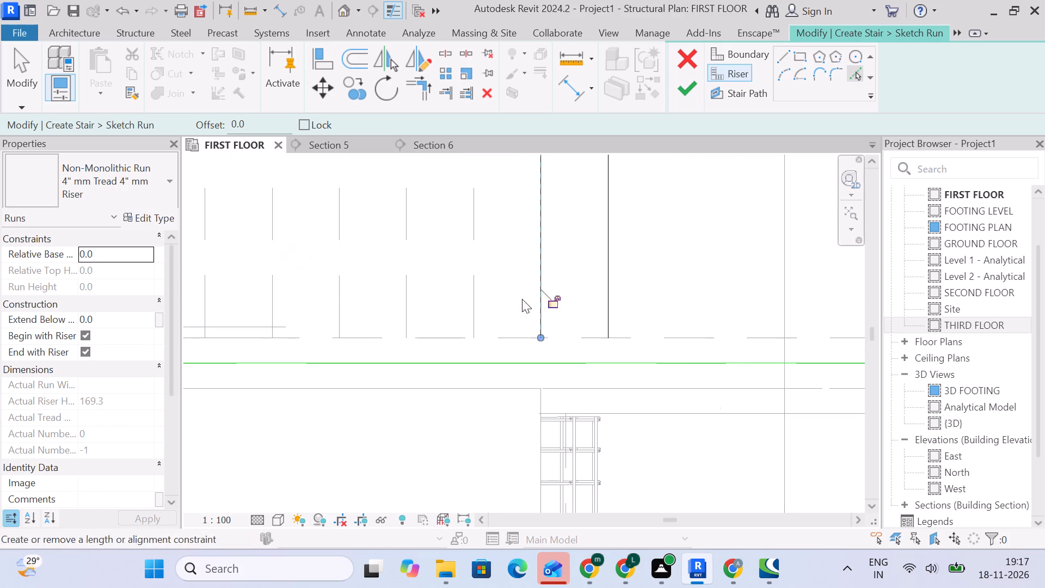
pyautogui.click(467, 283)
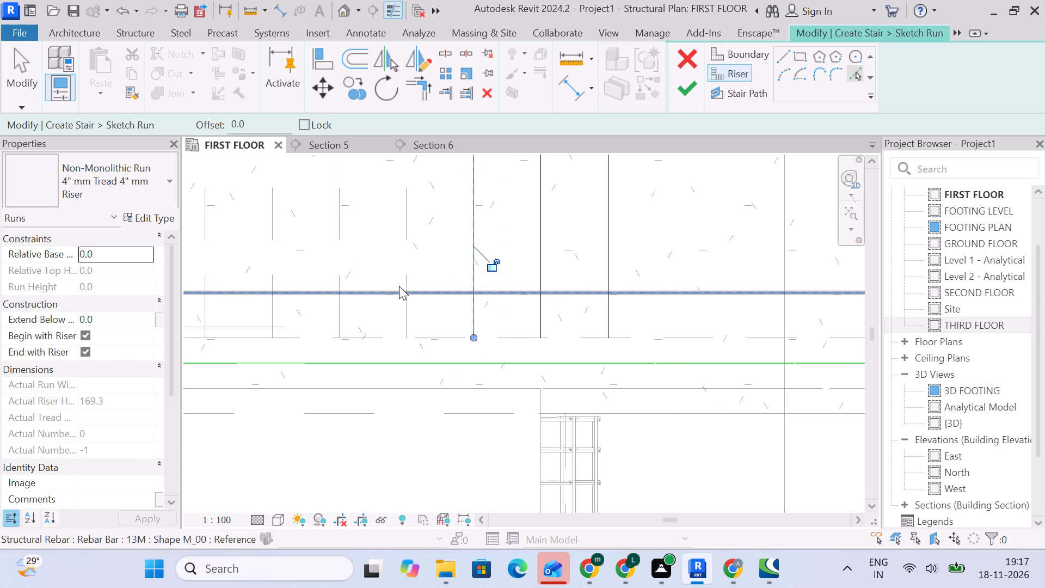
pyautogui.click(405, 281)
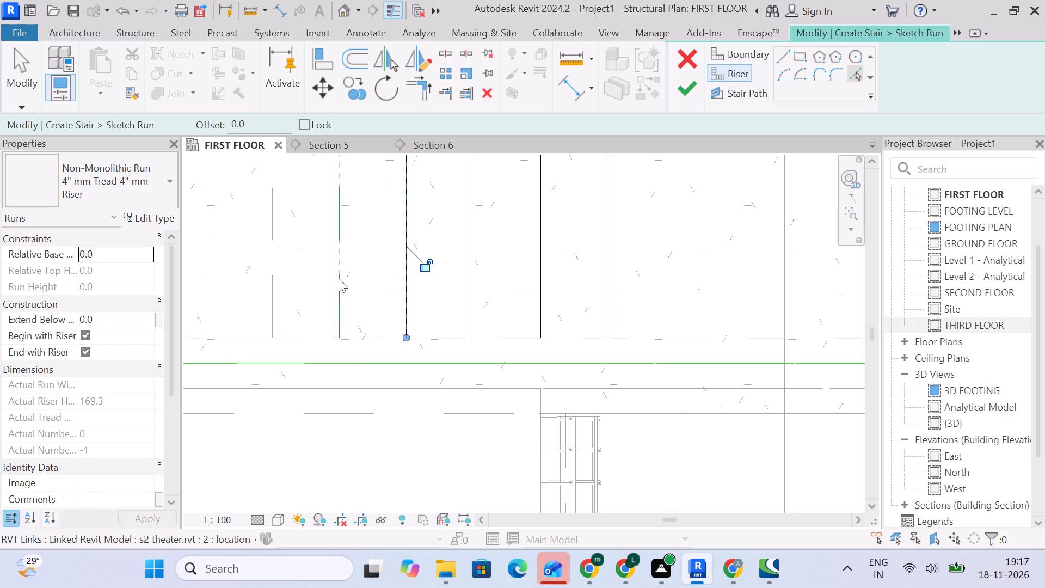
pyautogui.click(339, 278)
# Pick the lower flight's five remaining linked risers as riser lines, finishing beside the flight's end line, and leave the riser command.
pyautogui.moveTo(312, 273); pyautogui.dragTo(482, 272, button='middle')
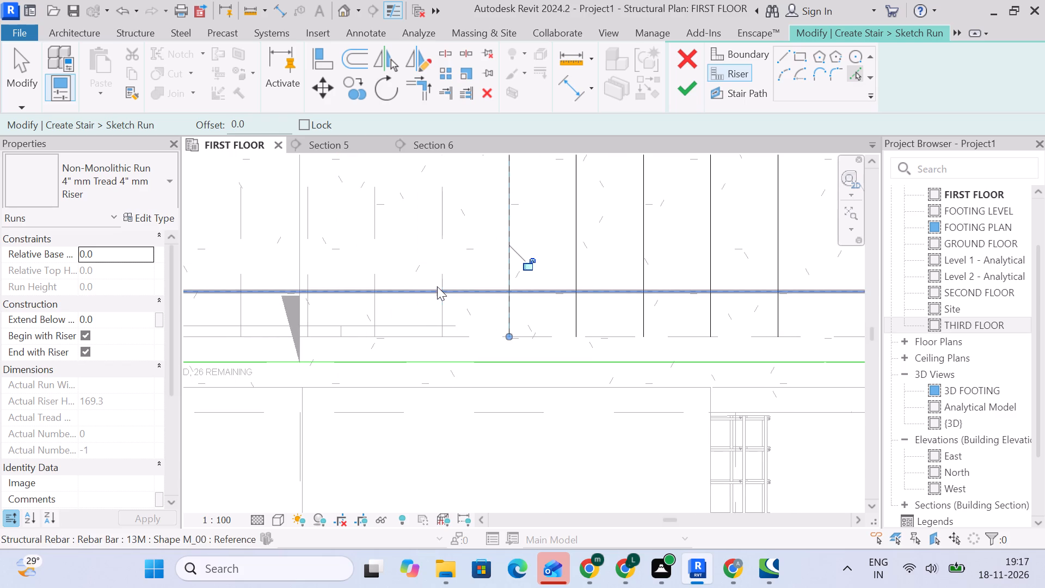
pyautogui.click(438, 278)
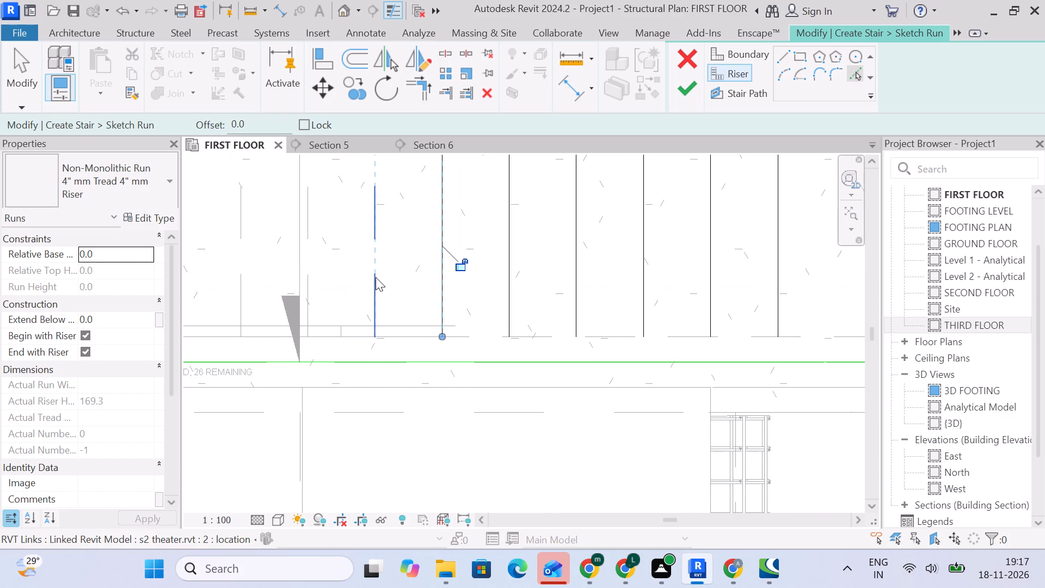
pyautogui.click(376, 277)
pyautogui.moveTo(370, 275); pyautogui.dragTo(507, 265, button='middle')
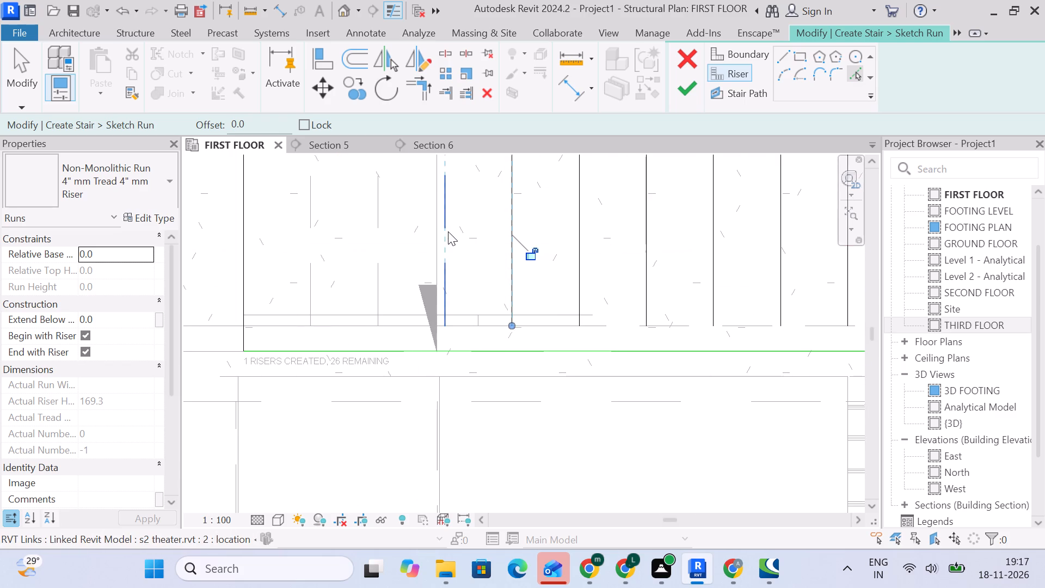
pyautogui.click(448, 231)
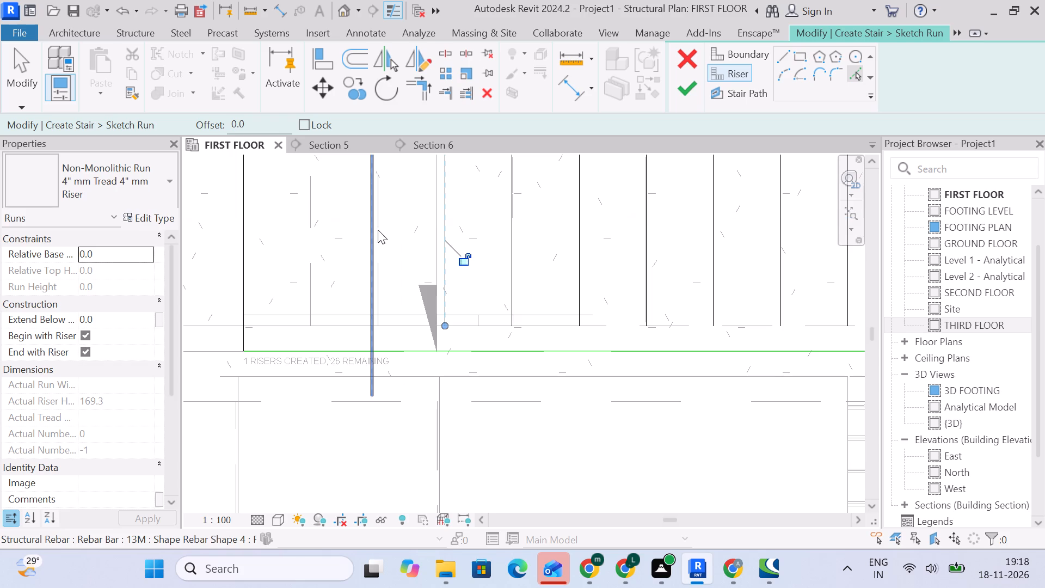
pyautogui.scroll(6, 382, 246)
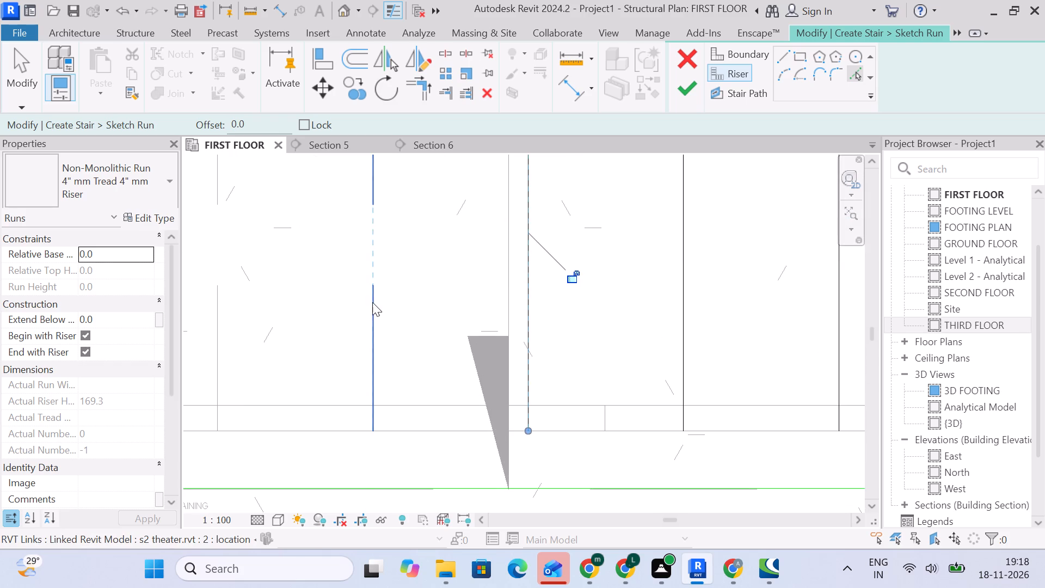
pyautogui.click(372, 302)
pyautogui.scroll(-4, 376, 299)
pyautogui.moveTo(379, 296); pyautogui.dragTo(490, 279, button='middle')
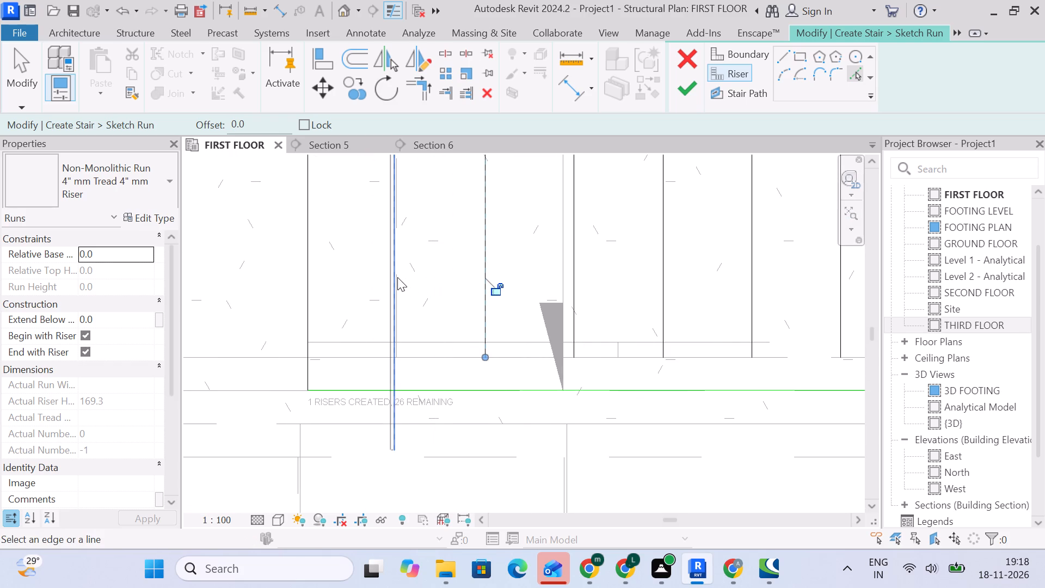
pyautogui.scroll(6, 401, 275)
pyautogui.click(401, 274)
pyautogui.scroll(-13, 408, 270)
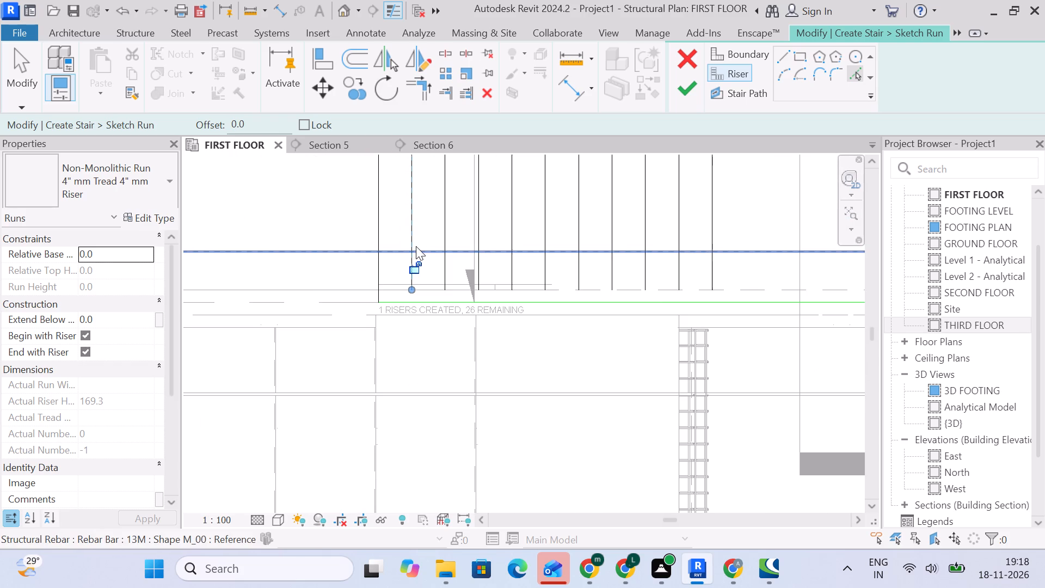
pyautogui.scroll(-2, 420, 247)
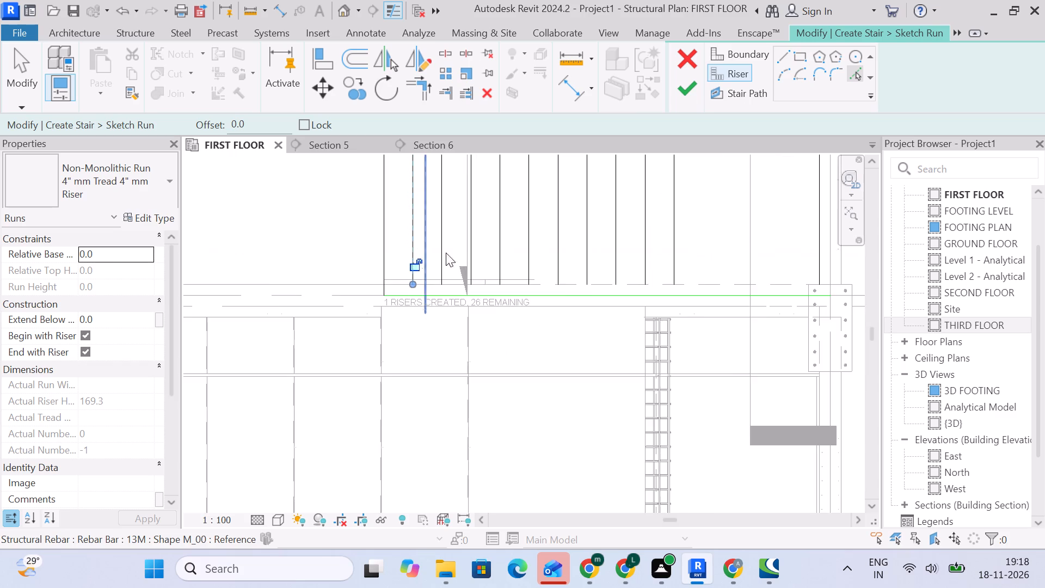
pyautogui.scroll(-8, 446, 253)
pyautogui.moveTo(581, 245); pyautogui.dragTo(558, 274, button='middle')
pyautogui.scroll(1, 568, 265)
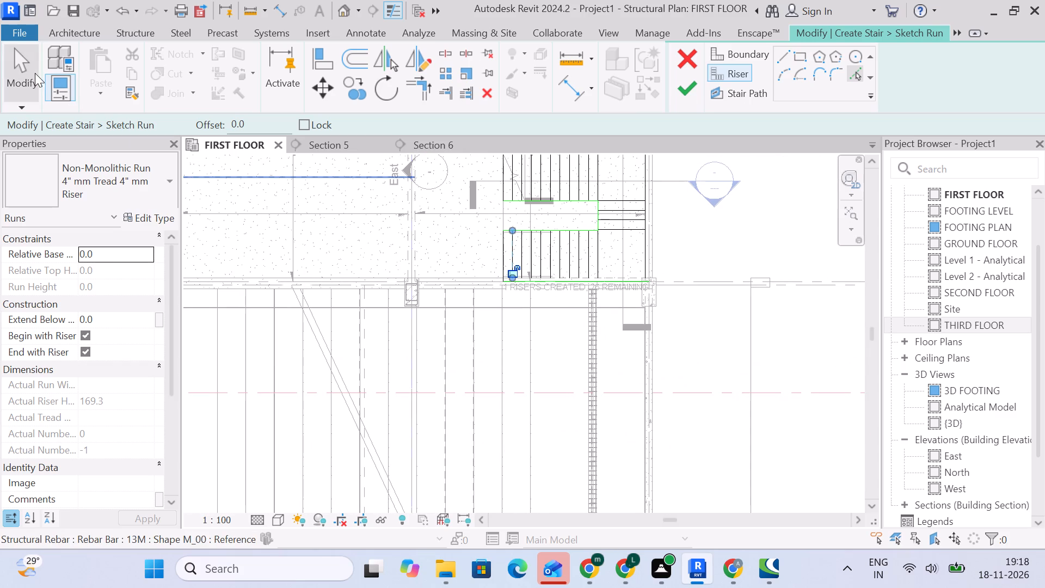
pyautogui.click(34, 72)
# Move the landings' far outer riser line outward so it lines up with the end of the upper outer boundary line.
pyautogui.moveTo(544, 274); pyautogui.dragTo(525, 294, button='middle')
pyautogui.scroll(5, 638, 267)
pyautogui.scroll(5, 538, 256)
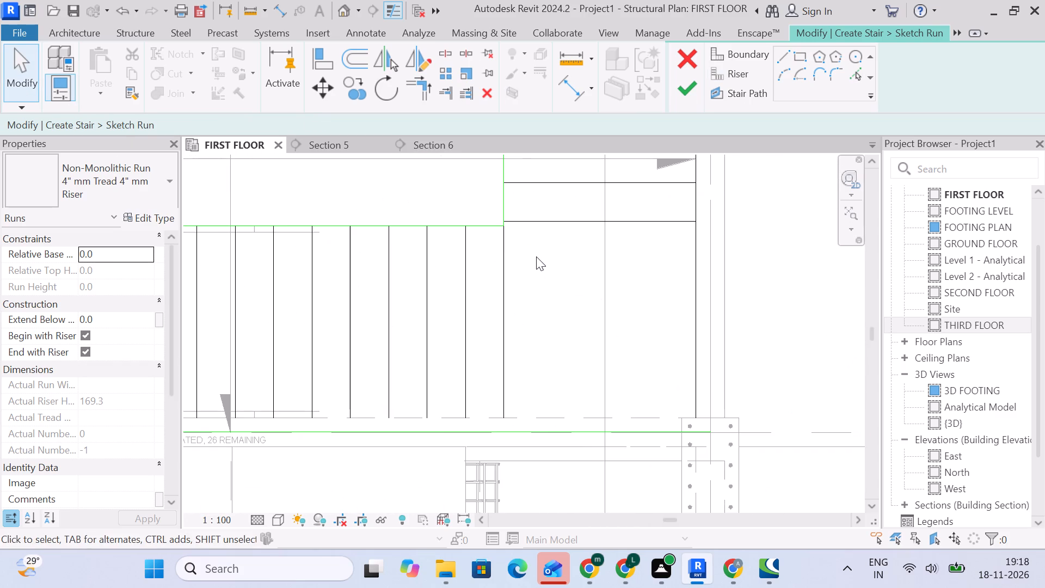
pyautogui.moveTo(553, 270); pyautogui.dragTo(497, 311, button='middle')
pyautogui.scroll(5, 443, 258)
pyautogui.moveTo(520, 280); pyautogui.dragTo(413, 280, button='middle')
pyautogui.scroll(-4, 413, 280)
pyautogui.scroll(-5, 604, 290)
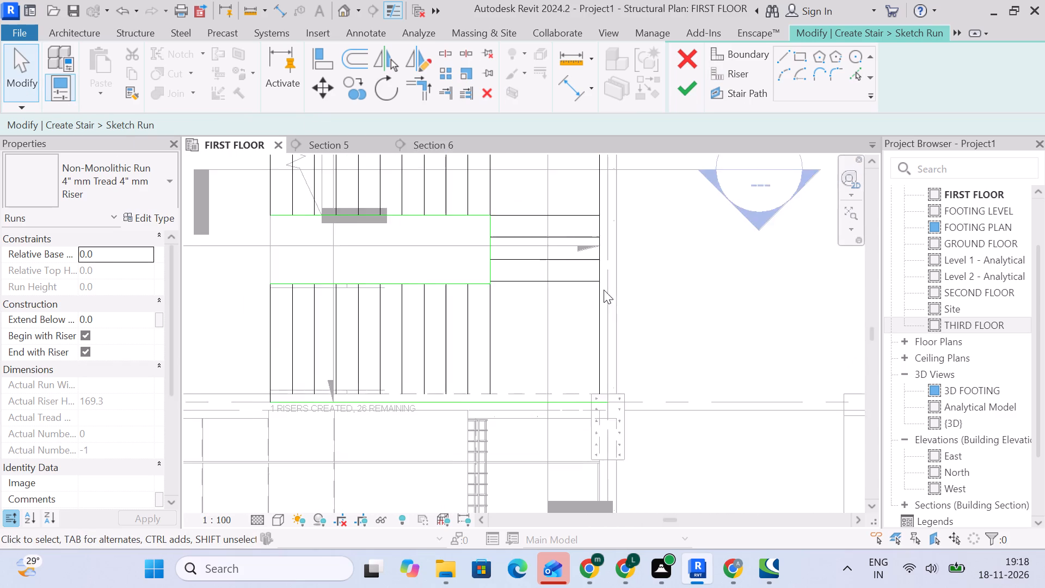
pyautogui.moveTo(604, 290); pyautogui.dragTo(607, 365, button='middle')
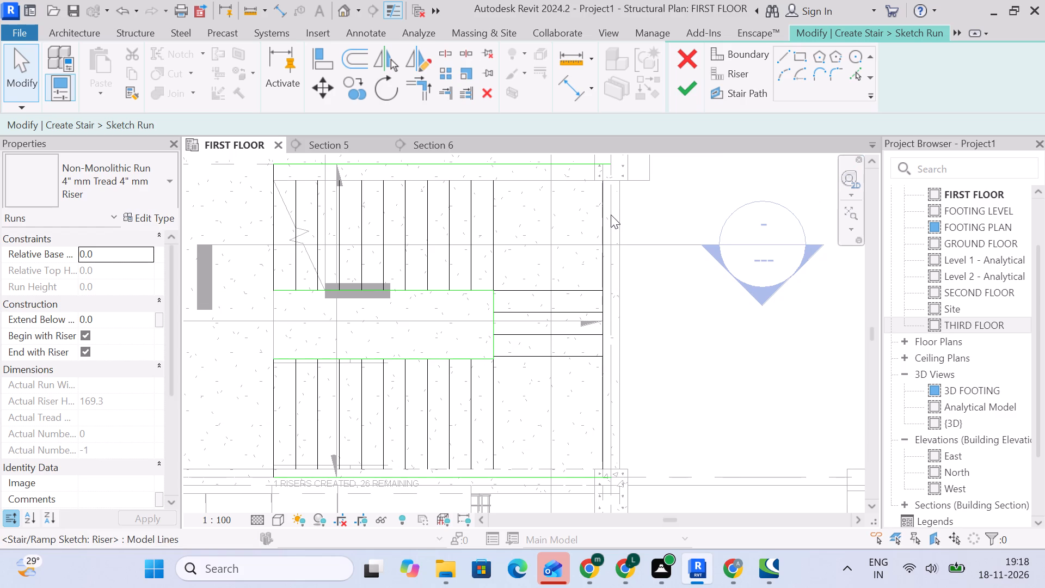
pyautogui.moveTo(610, 215); pyautogui.dragTo(601, 250, button='middle')
pyautogui.scroll(10, 603, 200)
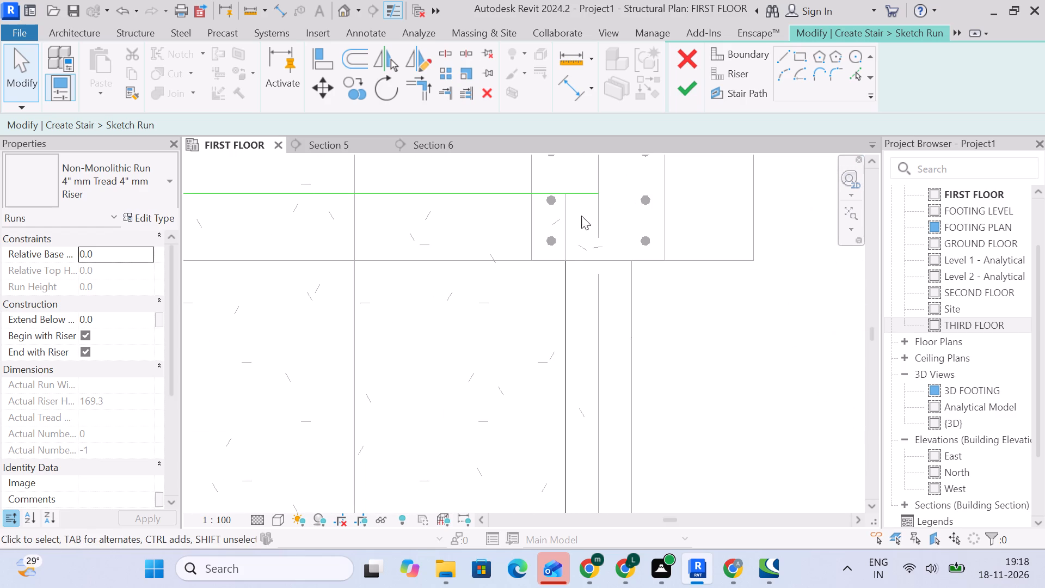
pyautogui.click(564, 291)
pyautogui.moveTo(565, 288); pyautogui.dragTo(600, 293)
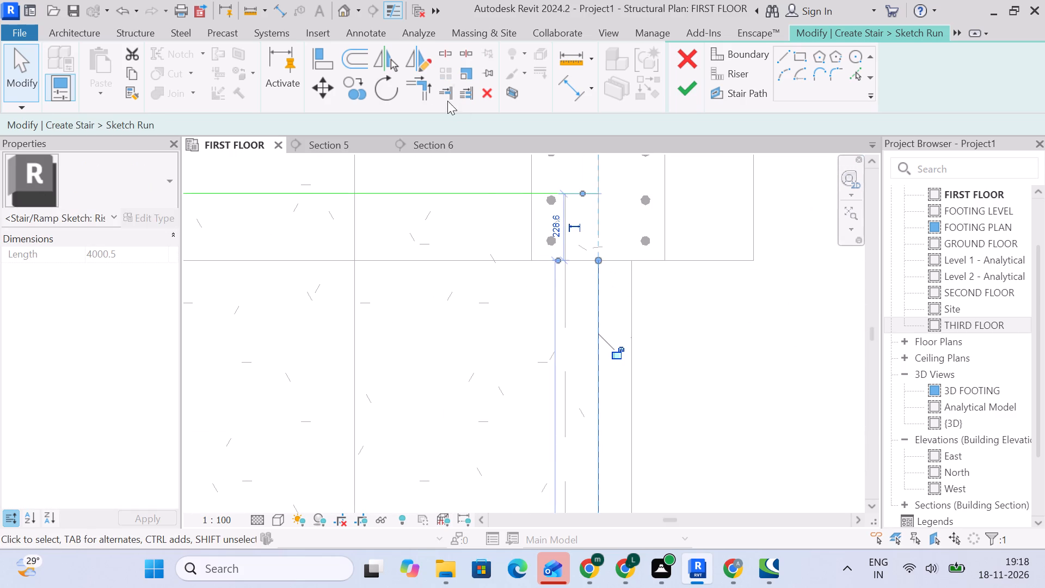
# Trim/extend the moved outer riser line and the upper outer boundary line to meet in a corner.
pyautogui.click(415, 87)
pyautogui.moveTo(515, 192); pyautogui.dragTo(522, 196)
pyautogui.click(605, 274)
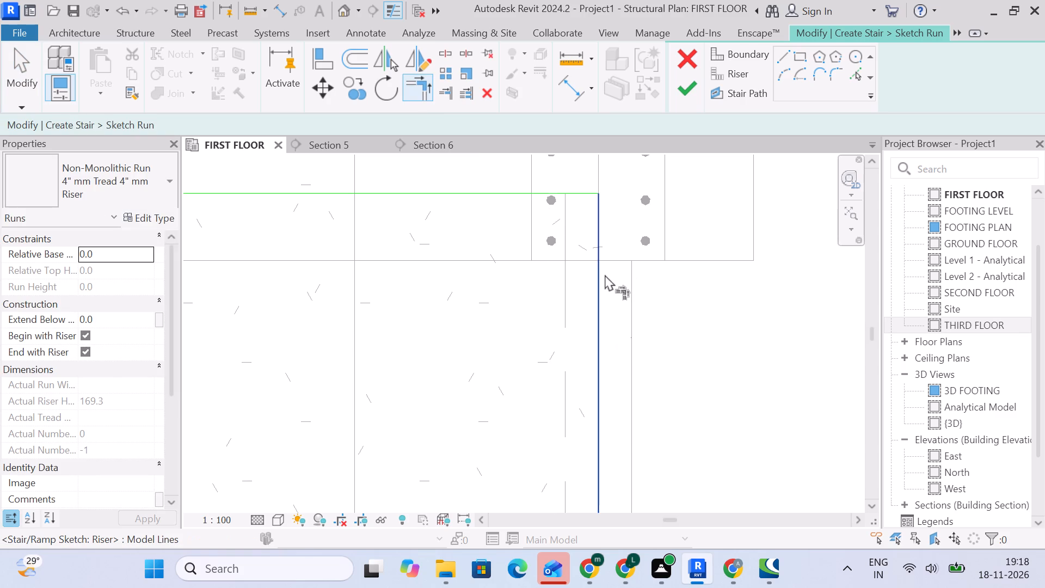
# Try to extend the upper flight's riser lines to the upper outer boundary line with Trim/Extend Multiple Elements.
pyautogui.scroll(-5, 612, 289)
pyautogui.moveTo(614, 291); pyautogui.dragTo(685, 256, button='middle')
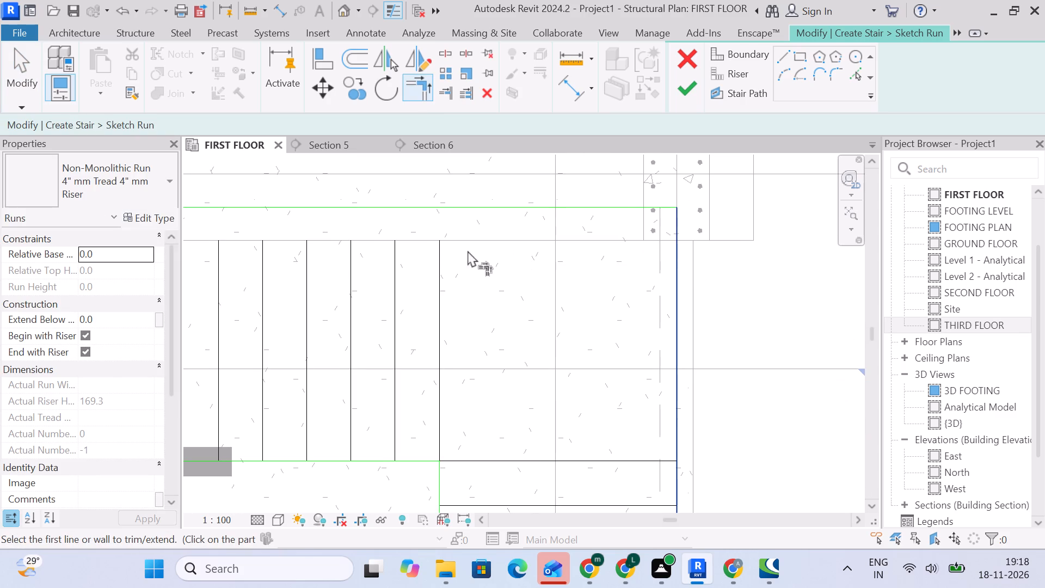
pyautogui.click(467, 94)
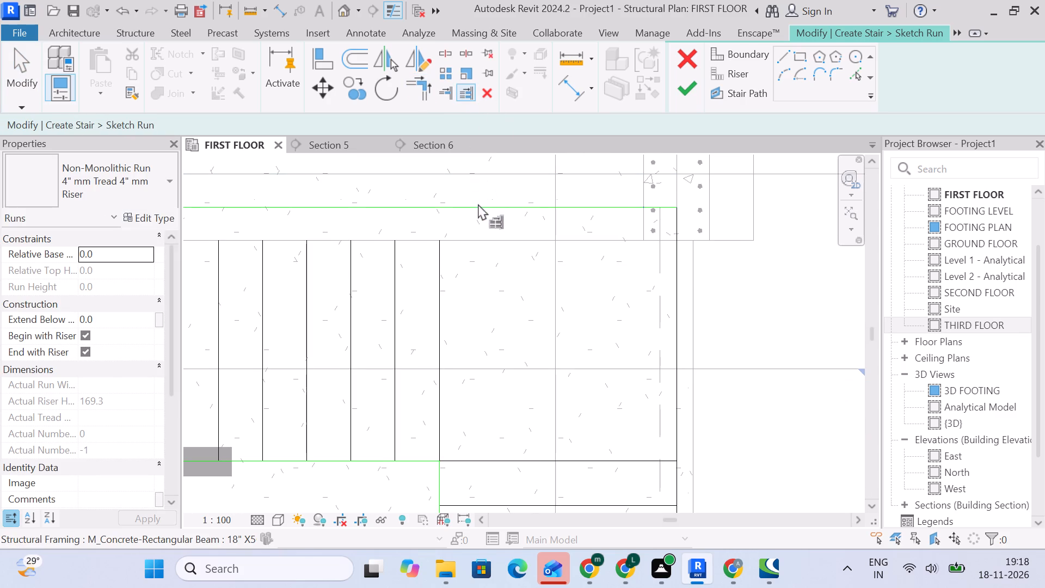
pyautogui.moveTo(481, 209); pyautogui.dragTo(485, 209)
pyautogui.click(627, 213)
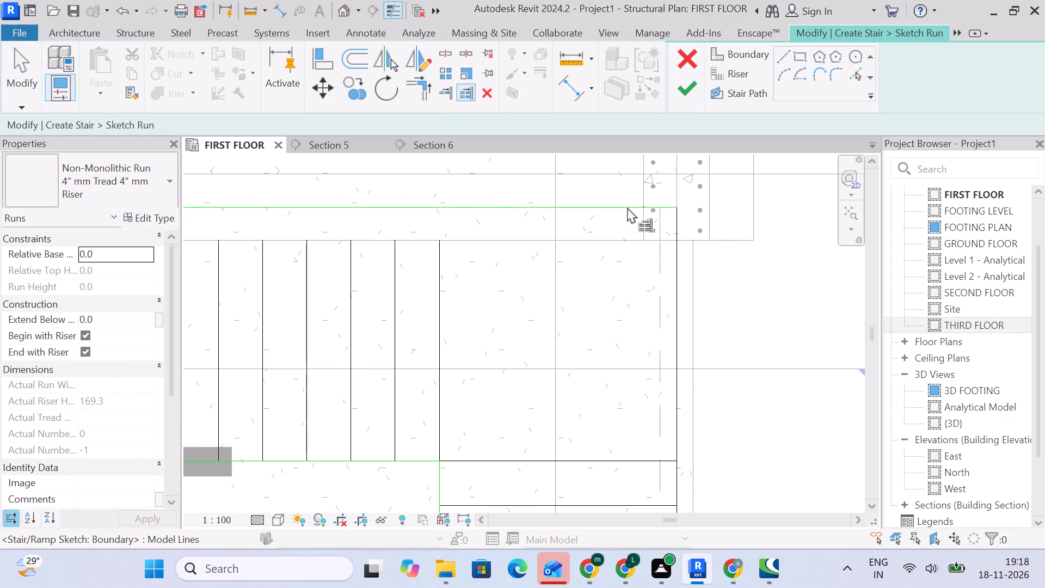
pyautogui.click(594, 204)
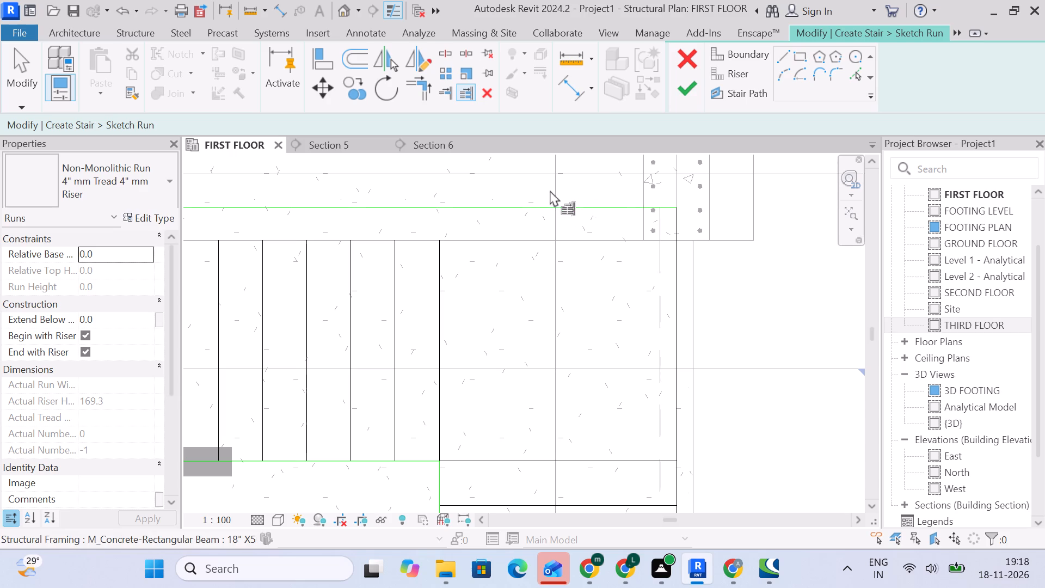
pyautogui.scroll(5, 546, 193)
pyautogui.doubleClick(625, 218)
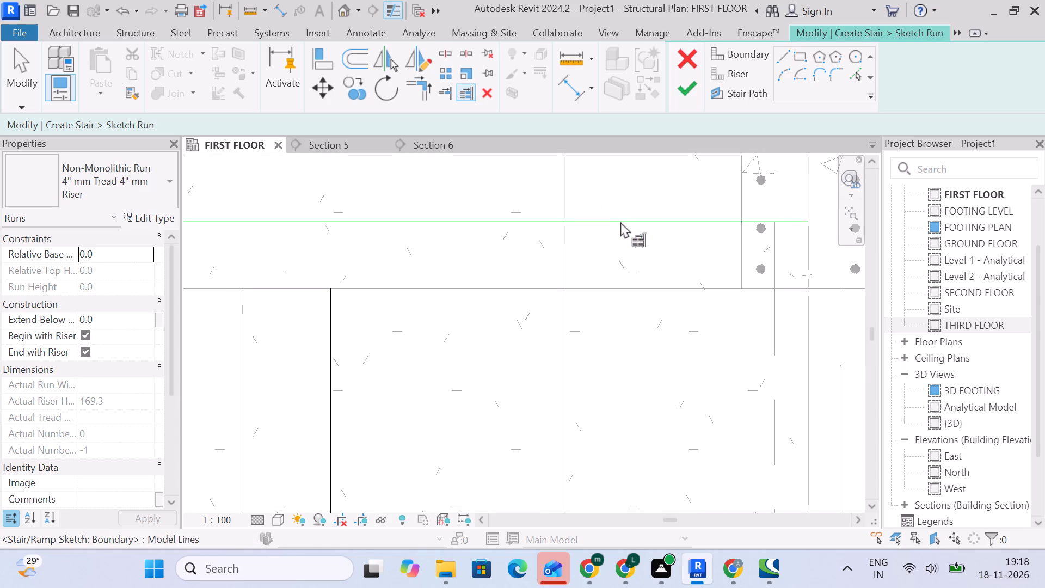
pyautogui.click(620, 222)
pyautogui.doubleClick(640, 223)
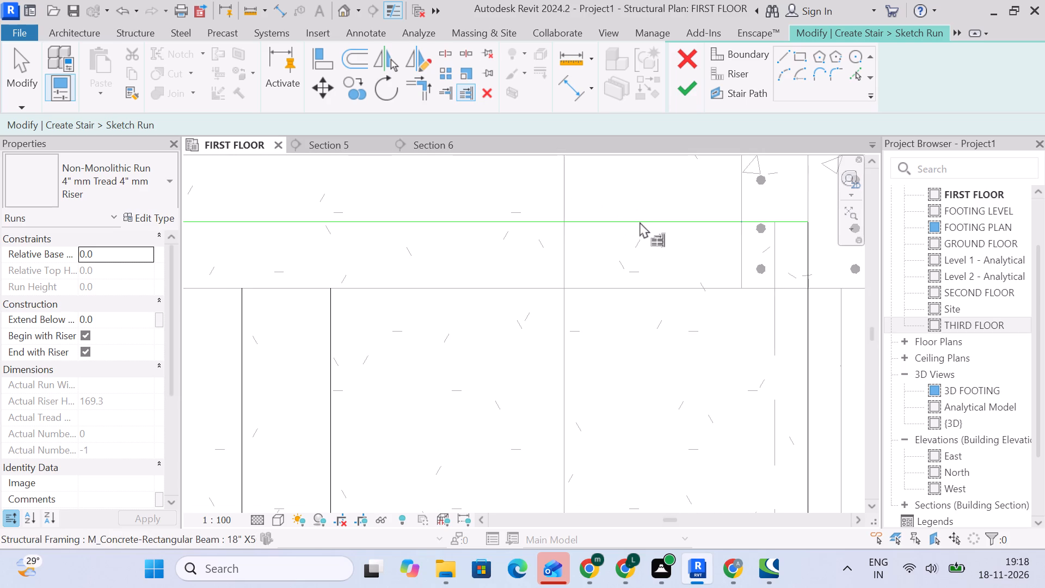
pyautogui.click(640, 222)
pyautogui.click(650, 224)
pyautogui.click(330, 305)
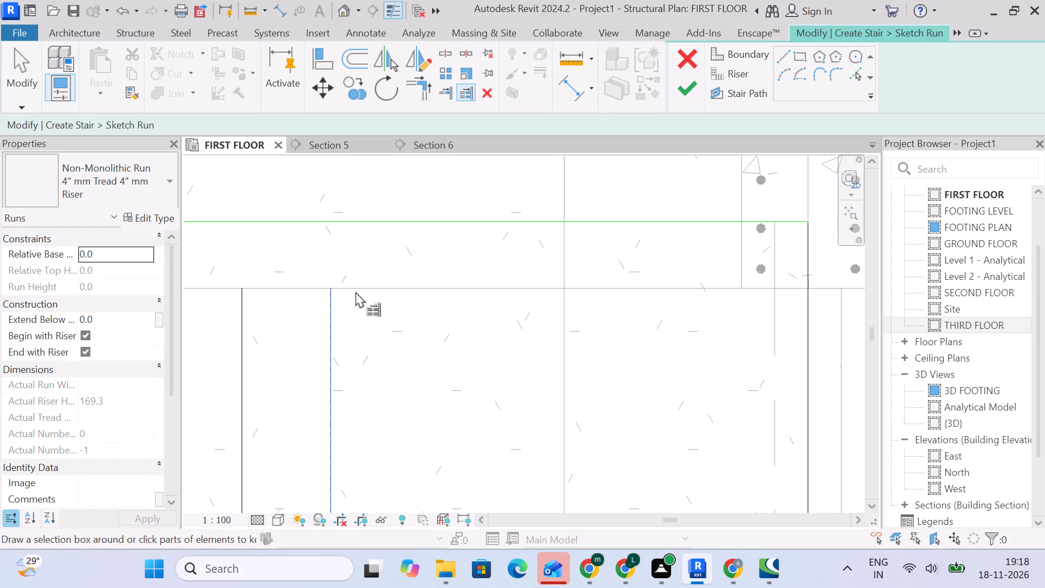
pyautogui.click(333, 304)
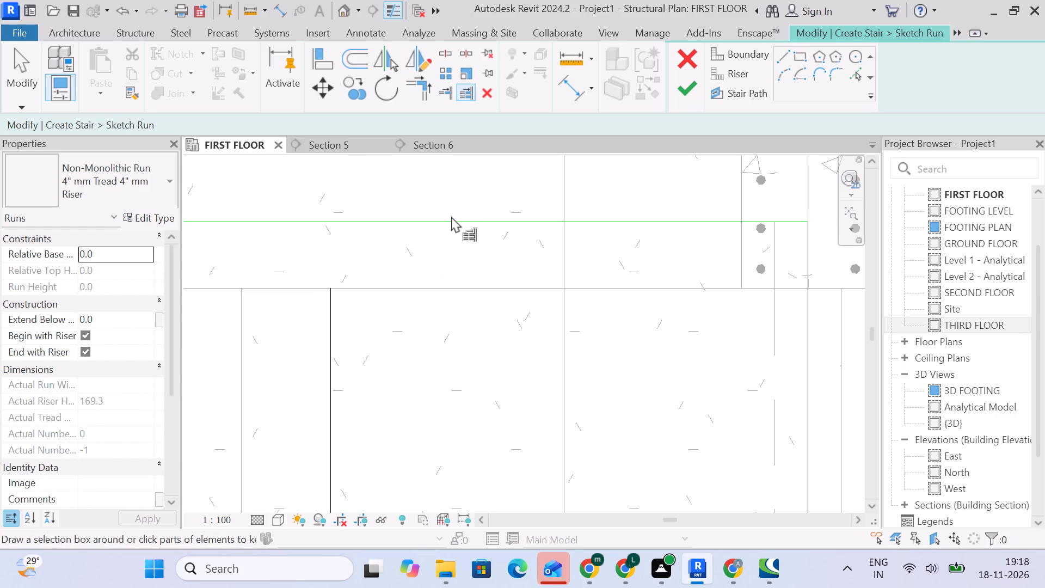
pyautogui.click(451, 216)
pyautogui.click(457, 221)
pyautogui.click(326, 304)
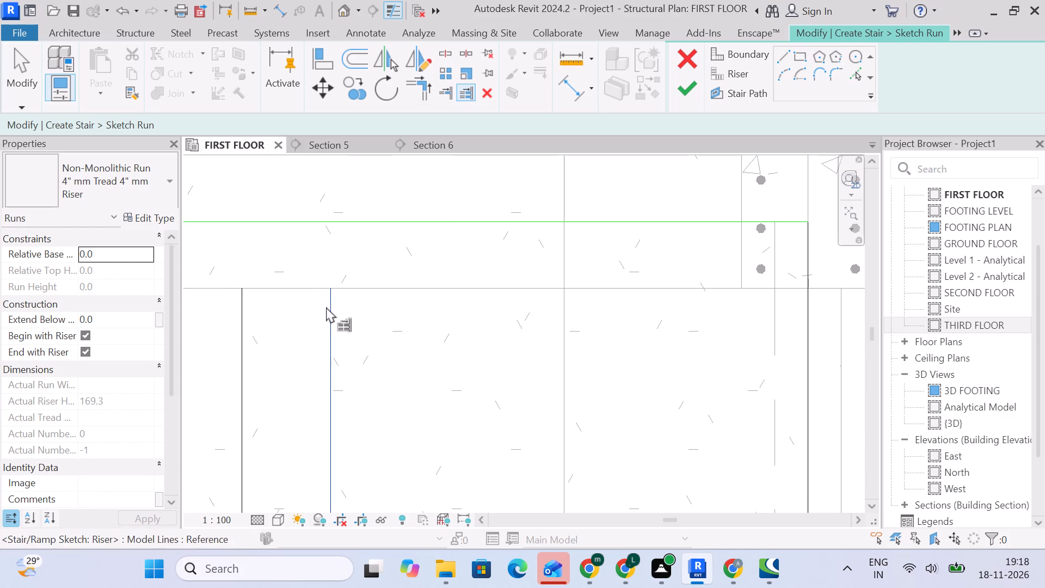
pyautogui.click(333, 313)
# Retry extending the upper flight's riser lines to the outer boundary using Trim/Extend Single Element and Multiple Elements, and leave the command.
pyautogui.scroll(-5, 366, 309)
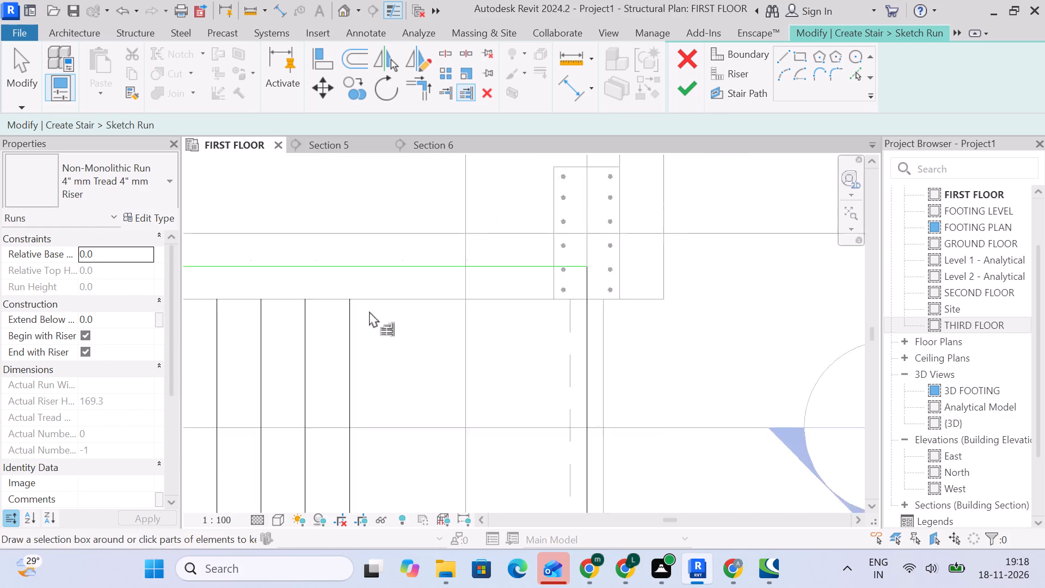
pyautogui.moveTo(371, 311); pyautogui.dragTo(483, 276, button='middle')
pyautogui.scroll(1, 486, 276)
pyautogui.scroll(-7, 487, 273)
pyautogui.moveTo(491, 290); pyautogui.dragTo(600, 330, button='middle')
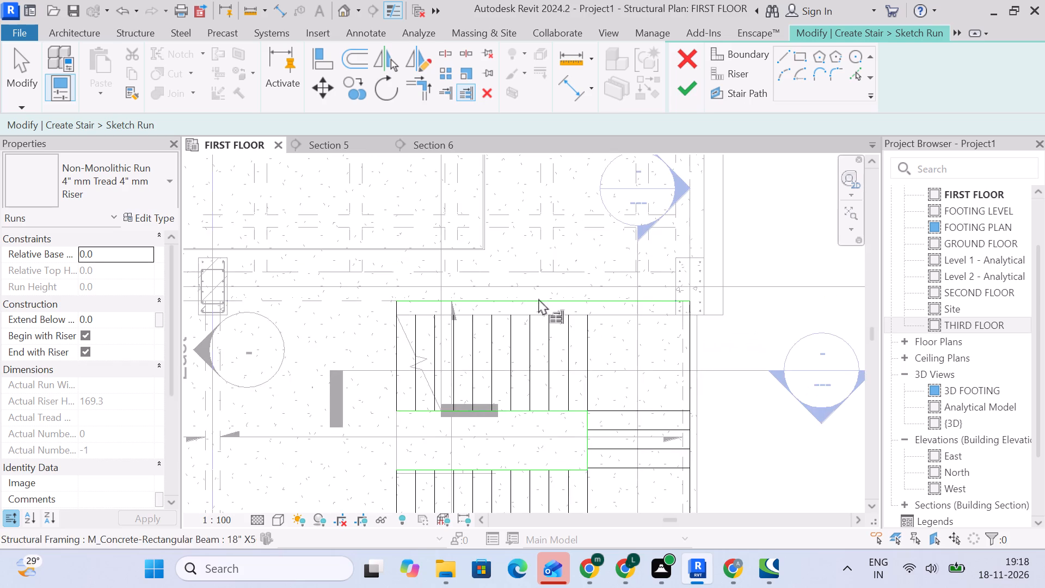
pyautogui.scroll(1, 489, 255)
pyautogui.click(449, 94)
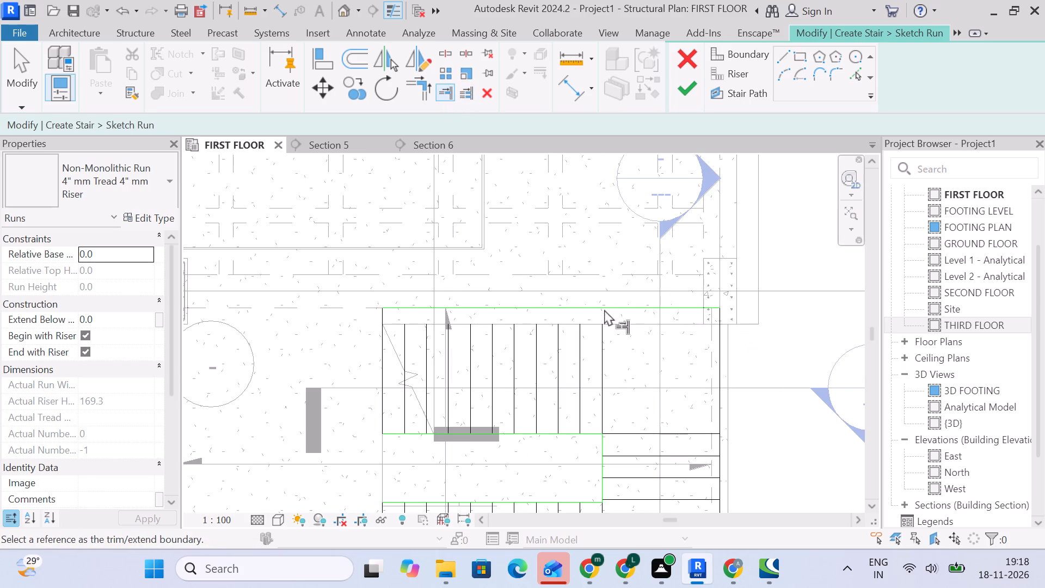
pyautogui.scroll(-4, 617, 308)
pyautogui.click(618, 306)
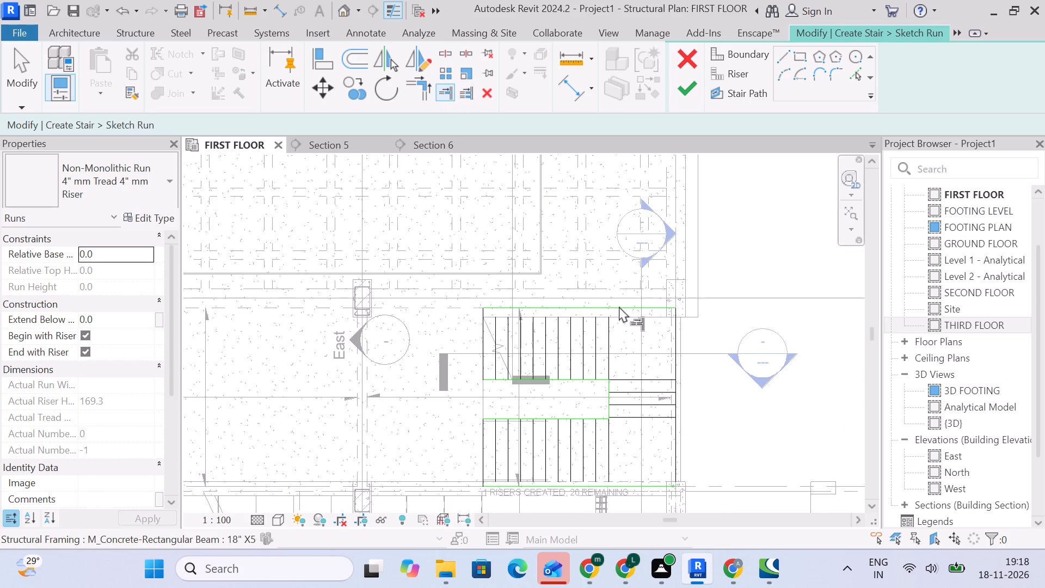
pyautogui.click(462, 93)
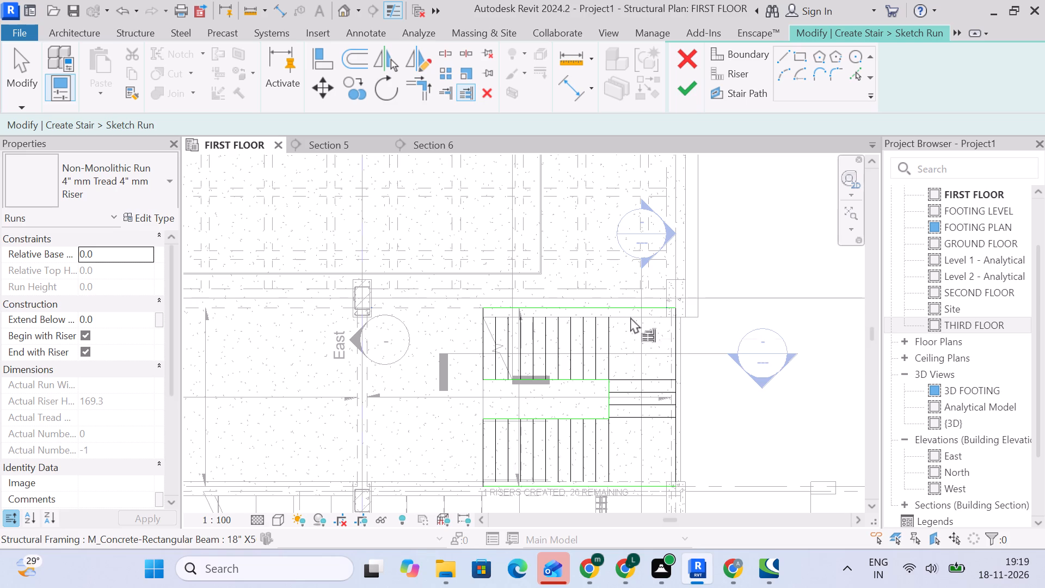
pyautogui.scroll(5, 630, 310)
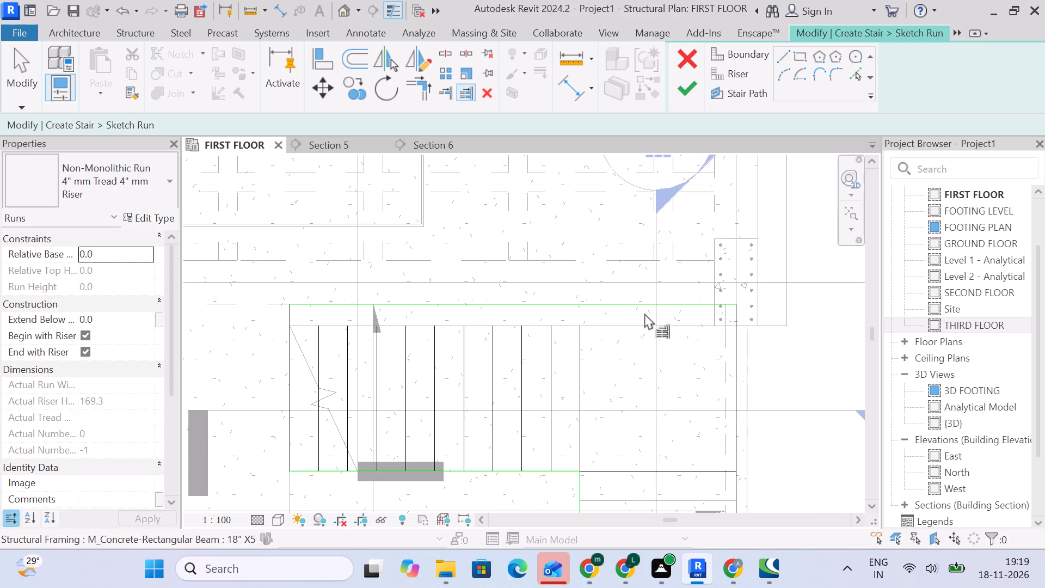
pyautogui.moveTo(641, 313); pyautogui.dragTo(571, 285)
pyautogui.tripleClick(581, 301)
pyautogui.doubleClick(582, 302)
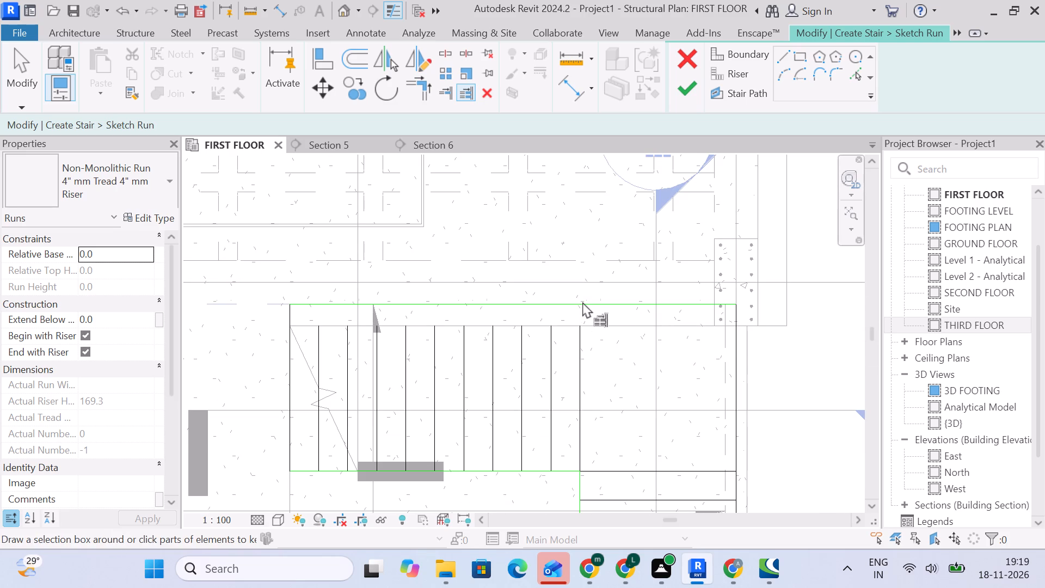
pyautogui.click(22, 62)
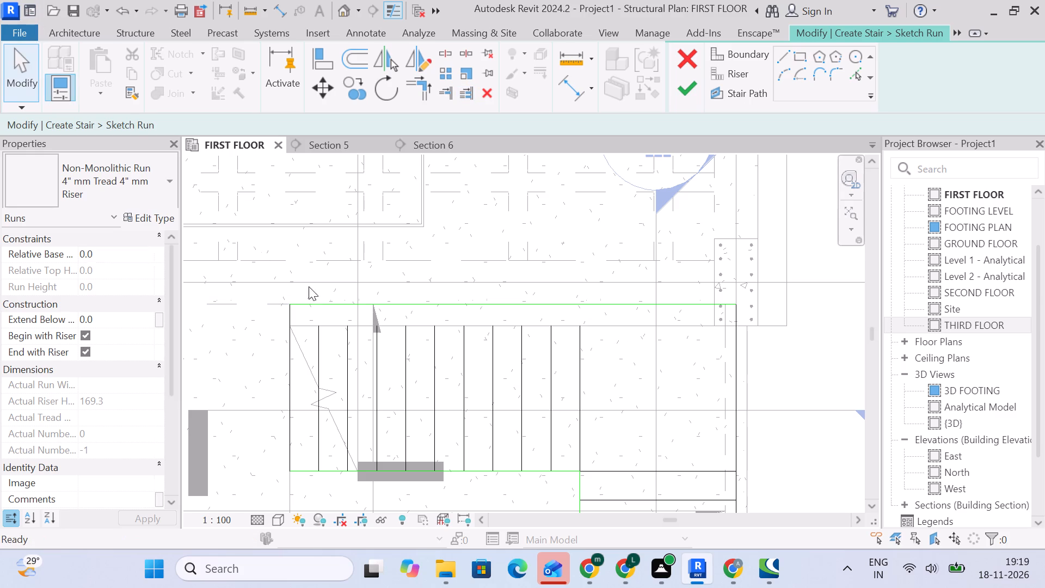
# Stretch the outer ends of the upper flight's first four riser lines, starting at the landing, to the upper outer boundary line.
pyautogui.click(578, 371)
pyautogui.scroll(5, 589, 336)
pyautogui.moveTo(587, 331); pyautogui.dragTo(608, 361, button='middle')
pyautogui.scroll(1, 608, 361)
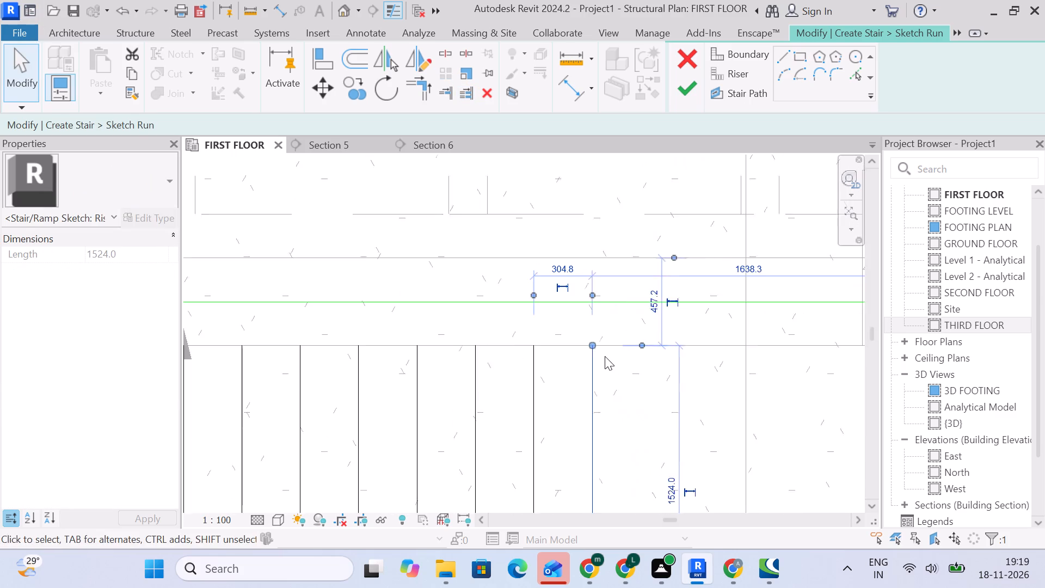
pyautogui.moveTo(591, 345); pyautogui.dragTo(593, 297)
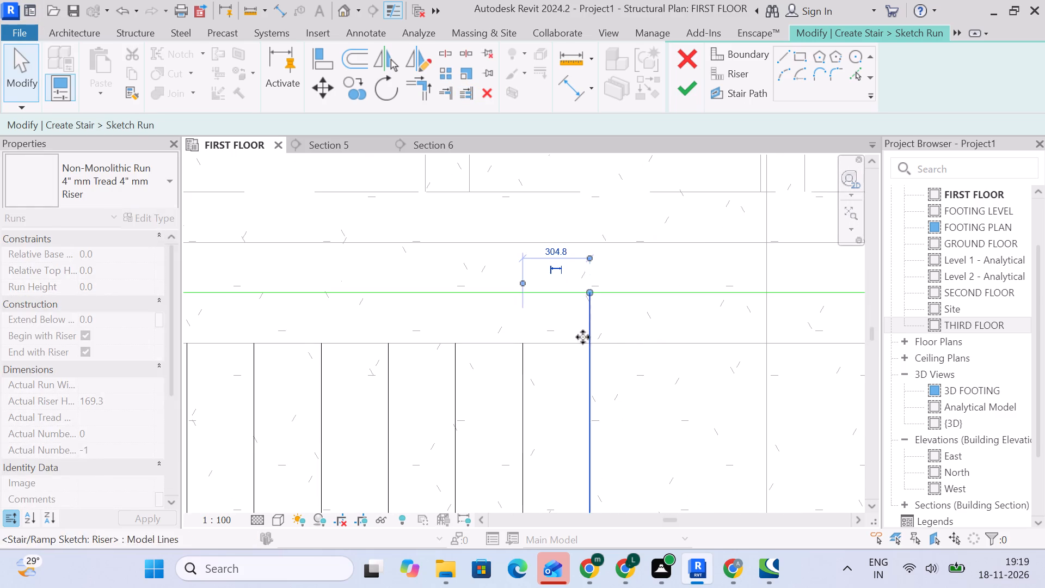
pyautogui.click(513, 359)
pyautogui.click(527, 351)
pyautogui.moveTo(522, 343); pyautogui.dragTo(523, 343)
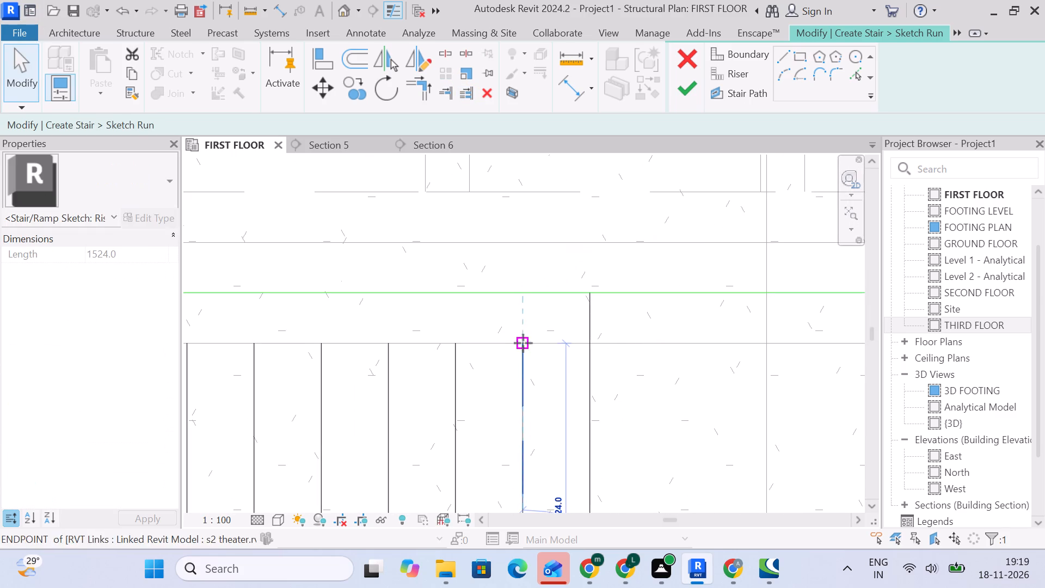
pyautogui.moveTo(523, 343); pyautogui.dragTo(524, 293)
pyautogui.click(453, 375)
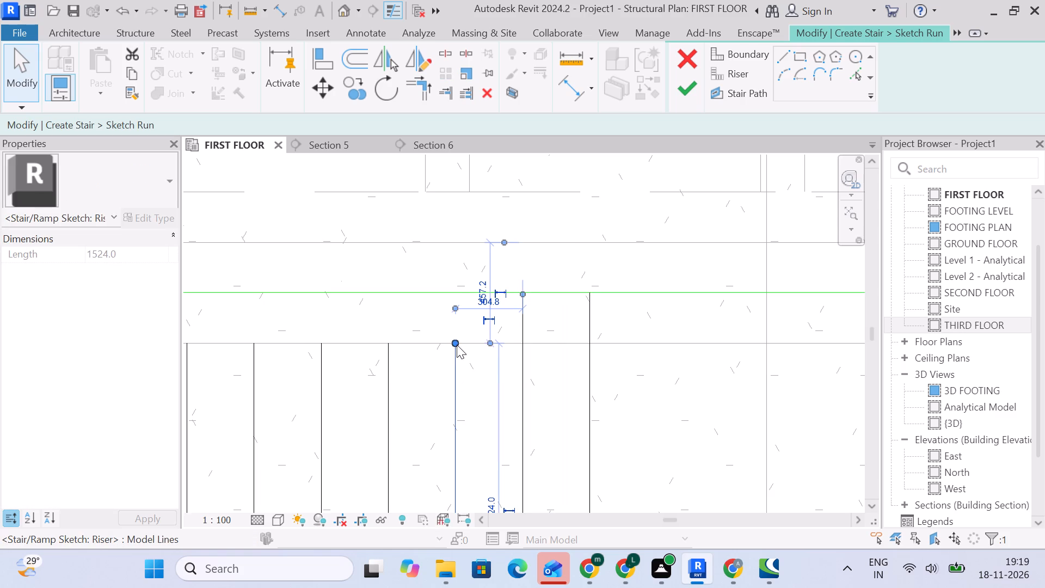
pyautogui.moveTo(457, 340); pyautogui.dragTo(456, 296)
pyautogui.moveTo(448, 331); pyautogui.dragTo(599, 330, button='middle')
pyautogui.click(539, 360)
pyautogui.moveTo(538, 339); pyautogui.dragTo(536, 294)
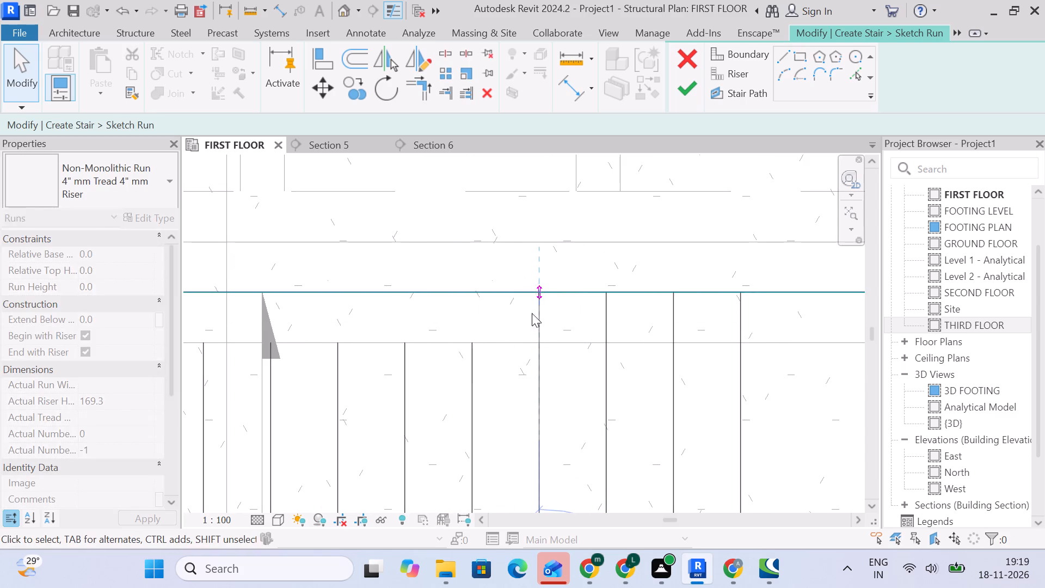
# Stretch the outer ends of the upper flight's fifth, sixth and seventh riser lines from the landing to the upper outer boundary line.
pyautogui.click(474, 373)
pyautogui.moveTo(505, 369); pyautogui.dragTo(632, 369, button='middle')
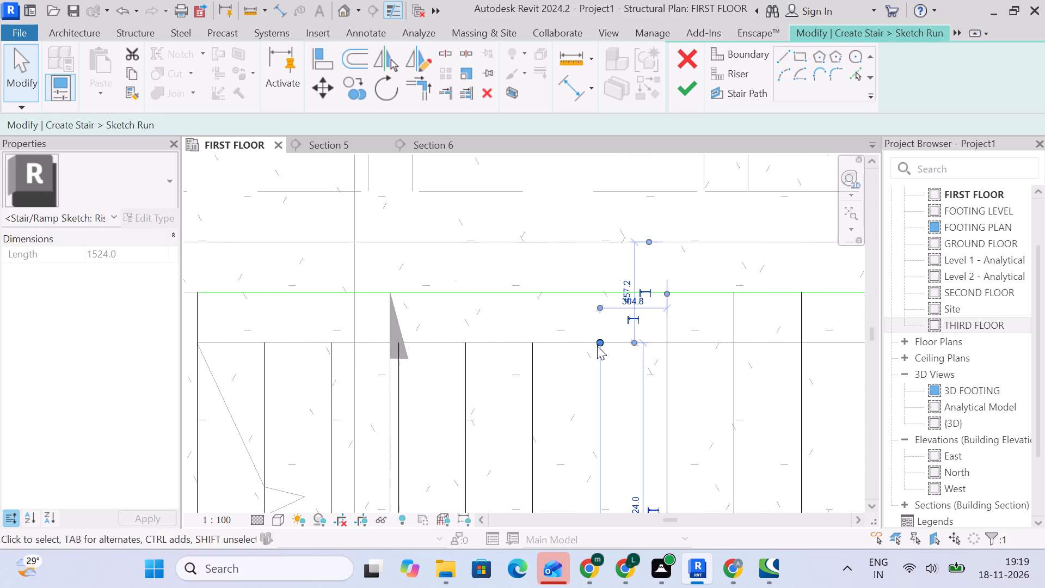
pyautogui.moveTo(598, 343); pyautogui.dragTo(598, 296)
pyautogui.click(561, 383)
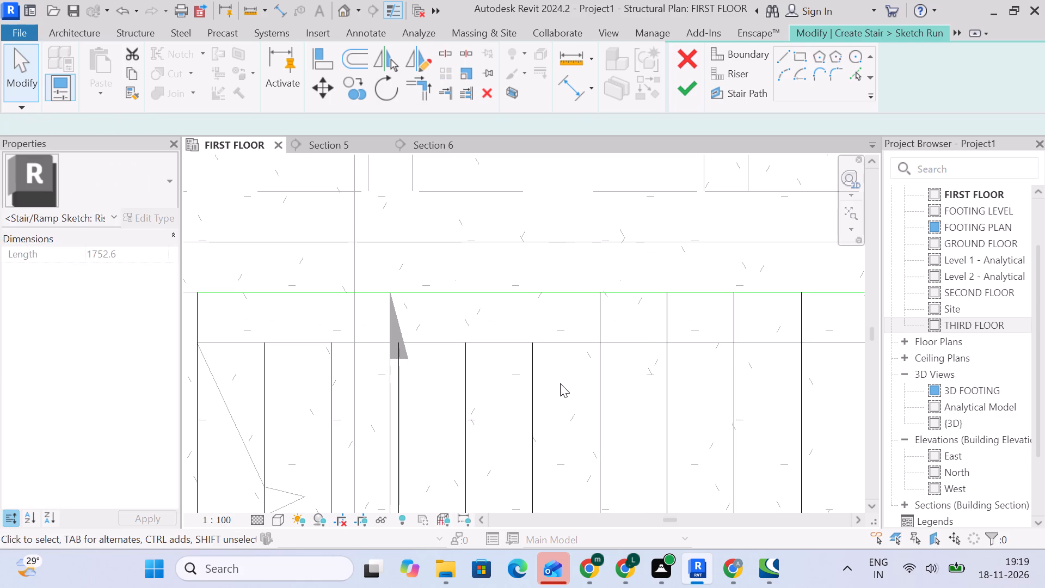
pyautogui.click(531, 374)
pyautogui.moveTo(534, 342); pyautogui.dragTo(532, 298)
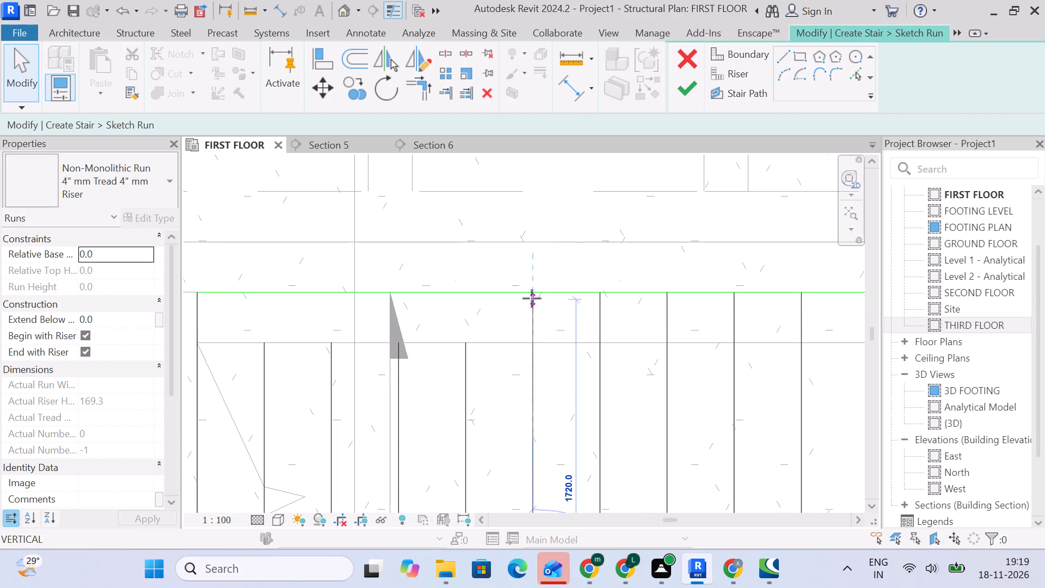
pyautogui.moveTo(532, 298); pyautogui.dragTo(532, 293)
pyautogui.moveTo(505, 365); pyautogui.dragTo(642, 338, button='middle')
pyautogui.click(635, 338)
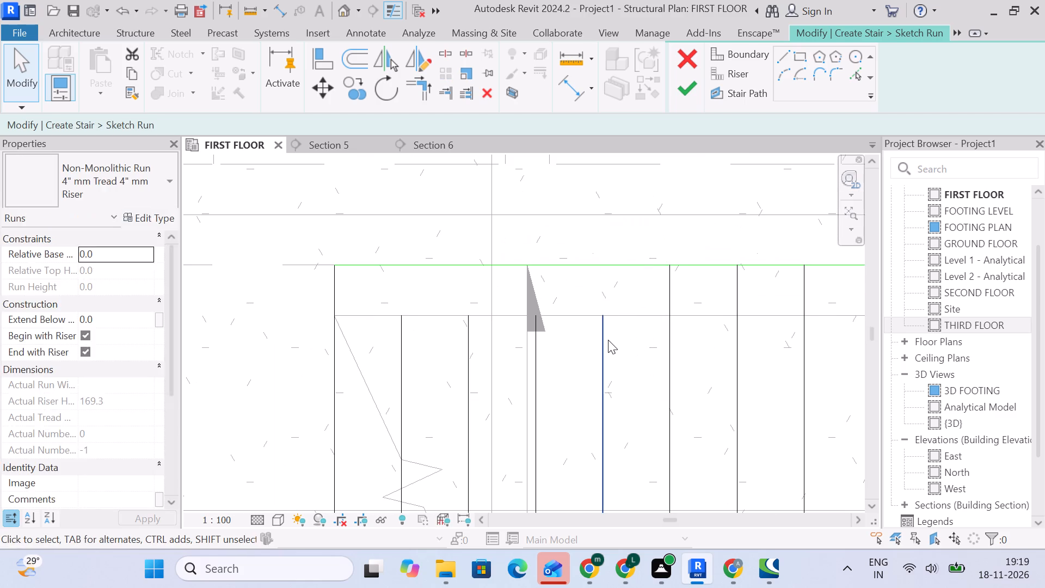
pyautogui.click(608, 340)
pyautogui.moveTo(604, 314); pyautogui.dragTo(599, 267)
# Stretch the upper flight's three remaining short riser lines to the upper outer boundary, finishing beside the flight's end line.
pyautogui.click(568, 355)
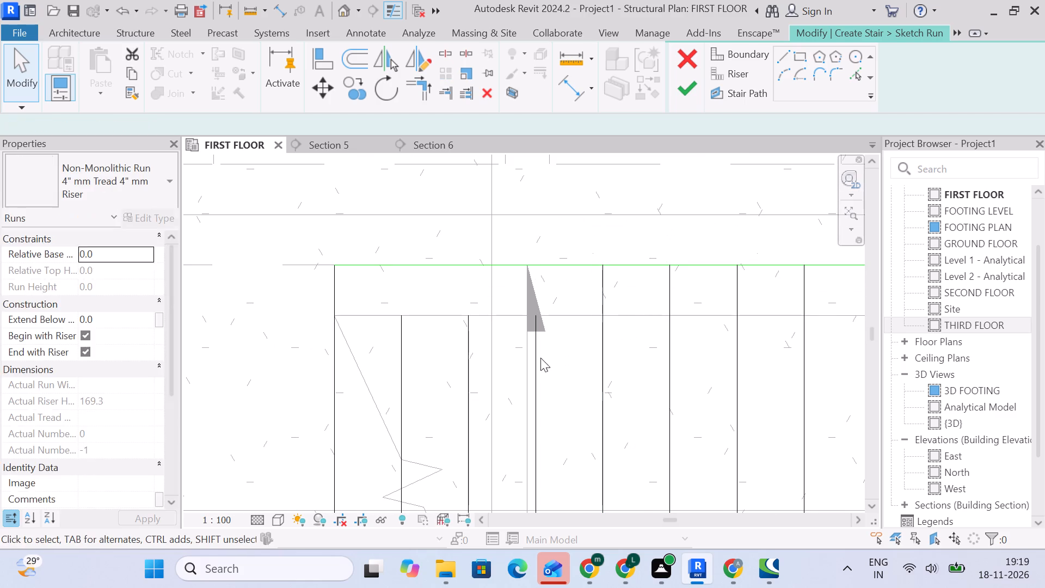
pyautogui.click(537, 358)
pyautogui.moveTo(536, 315); pyautogui.dragTo(533, 266)
pyautogui.click(567, 365)
pyautogui.click(471, 353)
pyautogui.moveTo(476, 353); pyautogui.dragTo(494, 353, button='middle')
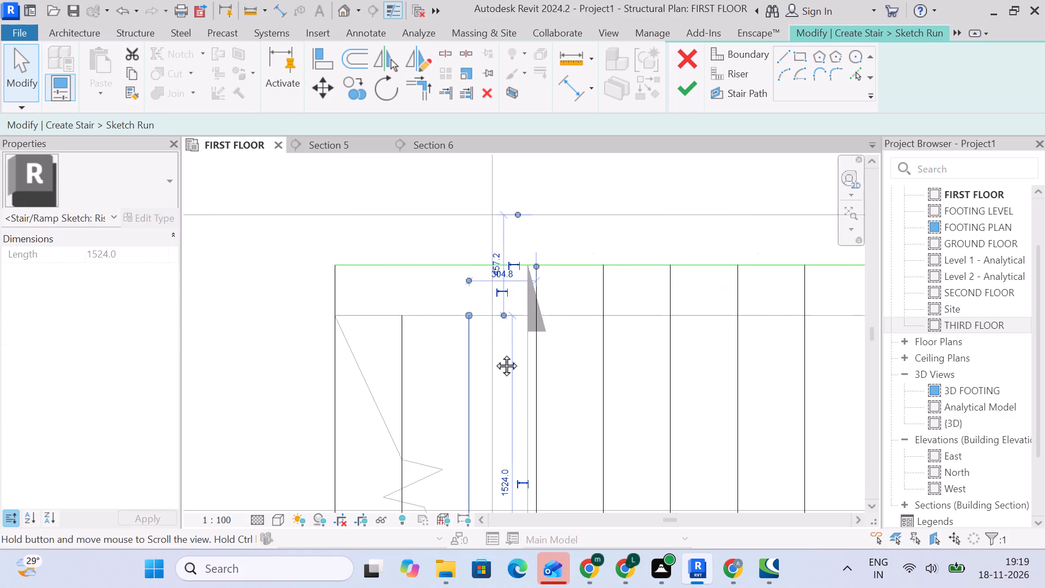
pyautogui.moveTo(494, 353); pyautogui.dragTo(609, 361, button='middle')
pyautogui.scroll(2, 588, 334)
pyautogui.moveTo(599, 320); pyautogui.dragTo(608, 259)
pyautogui.click(554, 384)
pyautogui.click(514, 360)
pyautogui.moveTo(518, 319); pyautogui.dragTo(518, 260)
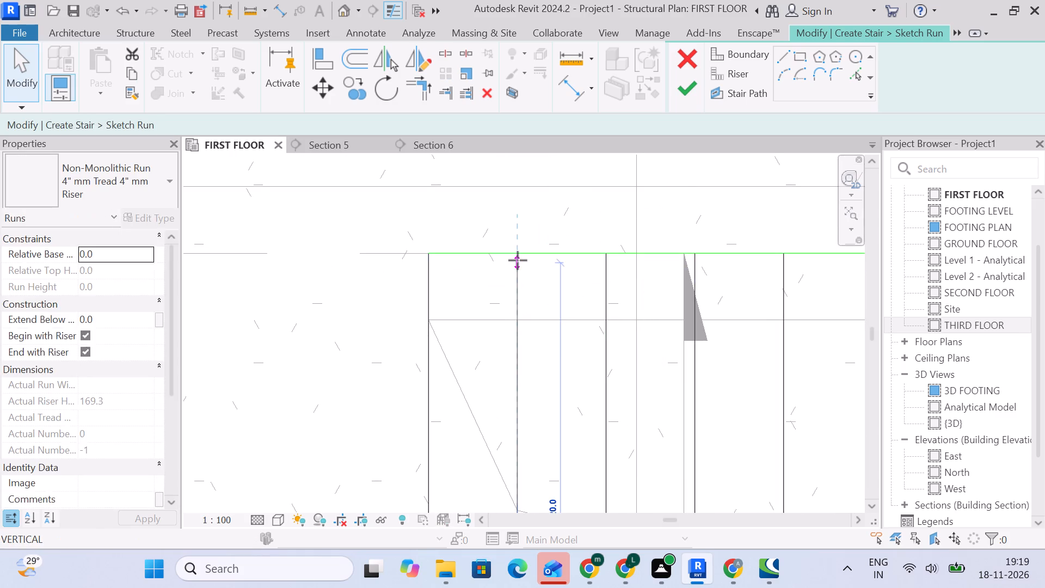
pyautogui.moveTo(518, 260); pyautogui.dragTo(517, 250)
pyautogui.click(538, 362)
# Stretch the lower flight's riser line beside the flight's end line to the lower outer boundary line.
pyautogui.scroll(-11, 549, 359)
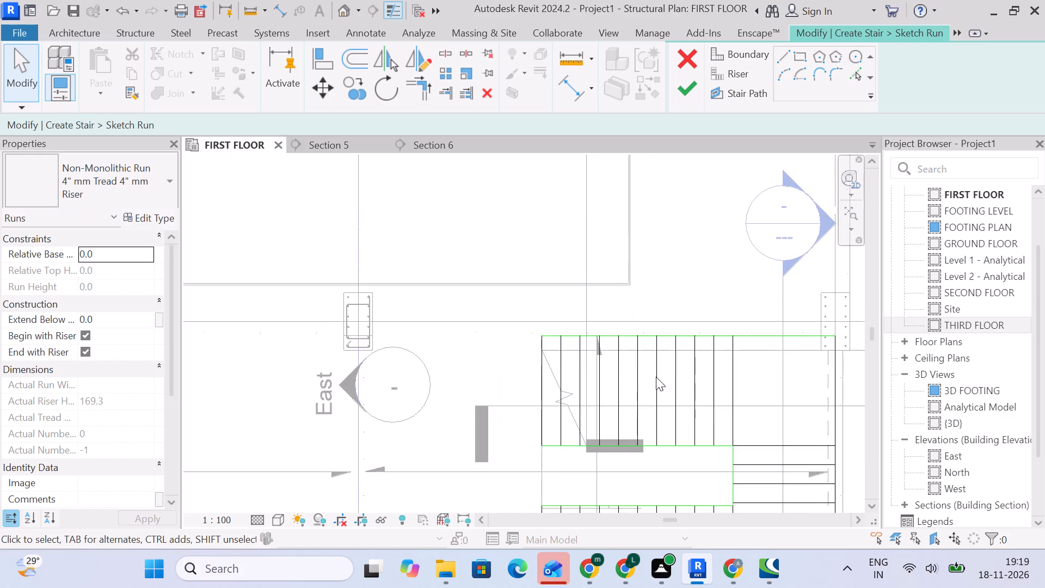
pyautogui.moveTo(656, 377); pyautogui.dragTo(540, 277, button='middle')
pyautogui.scroll(1, 490, 339)
pyautogui.moveTo(554, 419); pyautogui.dragTo(554, 271, button='middle')
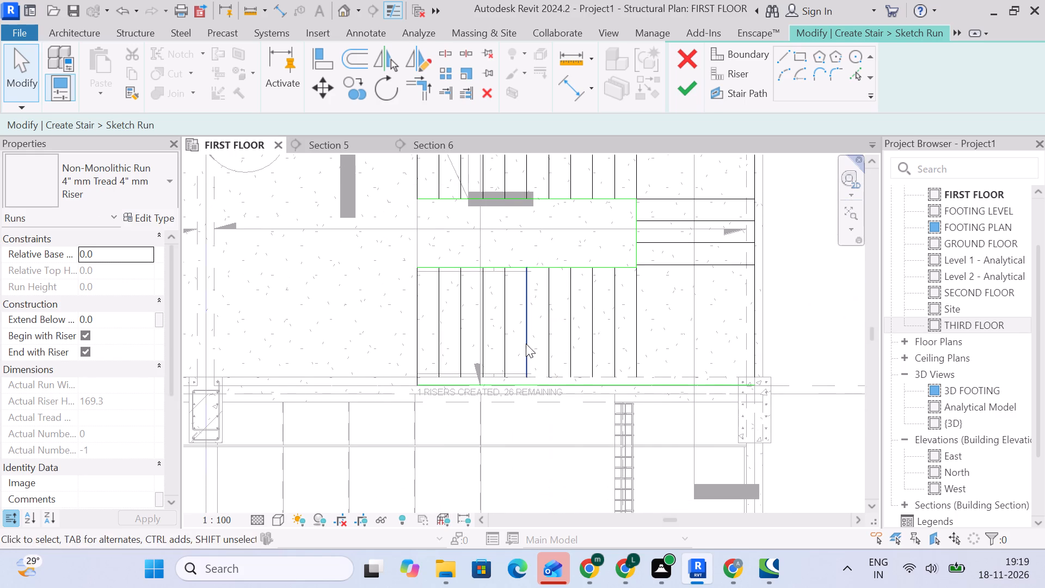
pyautogui.scroll(5, 513, 378)
pyautogui.moveTo(531, 390); pyautogui.dragTo(531, 434, button='middle')
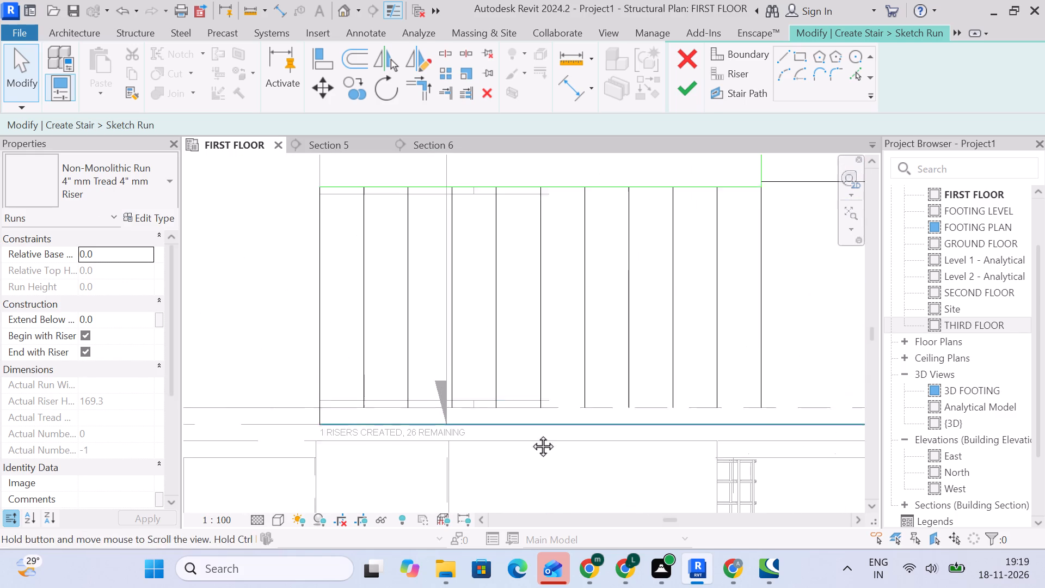
pyautogui.moveTo(531, 434); pyautogui.dragTo(531, 436, button='middle')
pyautogui.click(366, 369)
pyautogui.moveTo(448, 402); pyautogui.dragTo(532, 275, button='middle')
pyautogui.scroll(3, 456, 305)
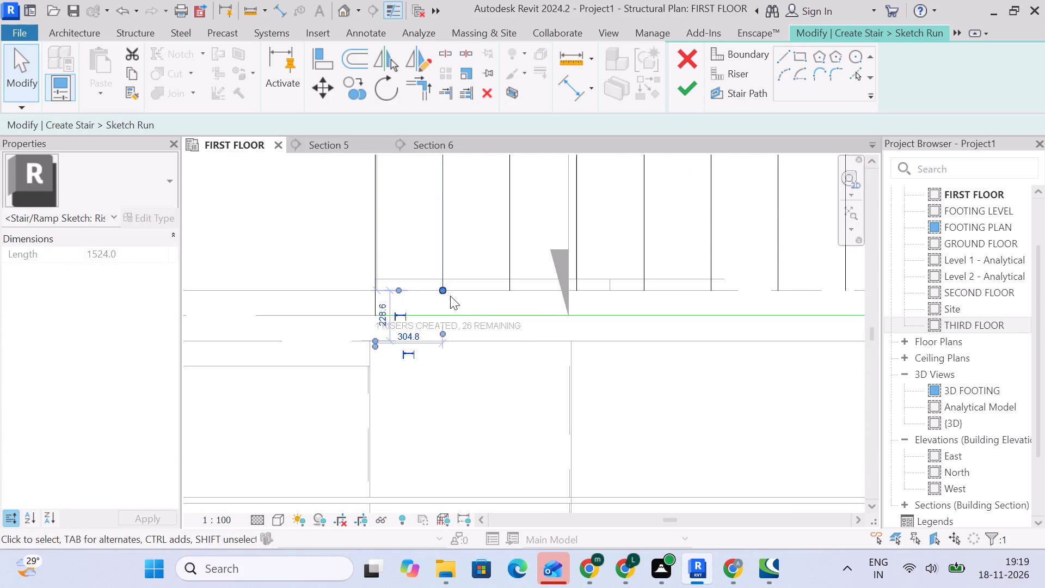
pyautogui.moveTo(442, 287); pyautogui.dragTo(444, 316)
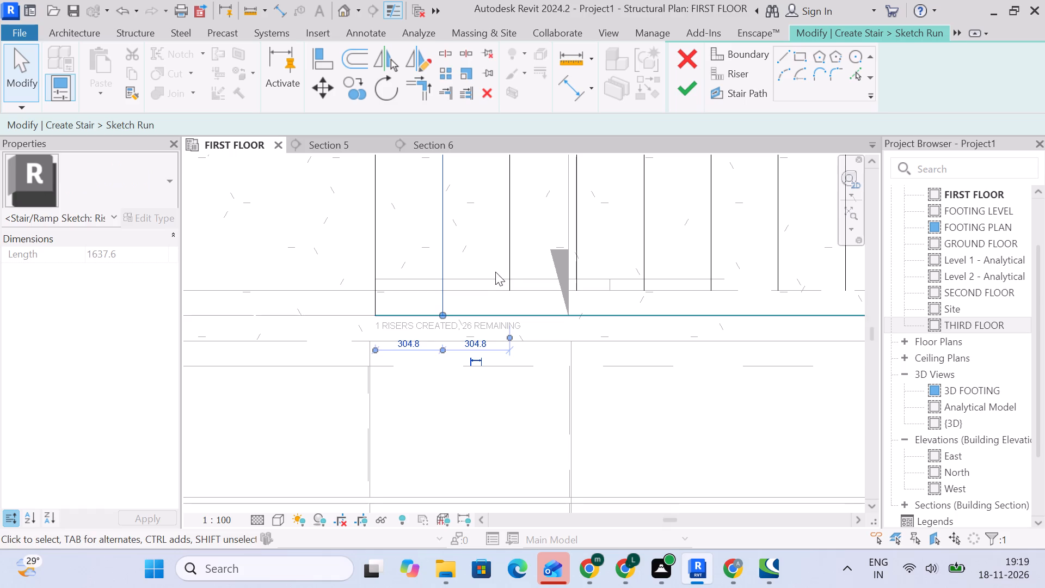
# Stretch the outer ends of the lower flight's next three short riser lines, moving toward the landing, to the lower outer boundary line.
pyautogui.click(509, 271)
pyautogui.moveTo(506, 289); pyautogui.dragTo(506, 314)
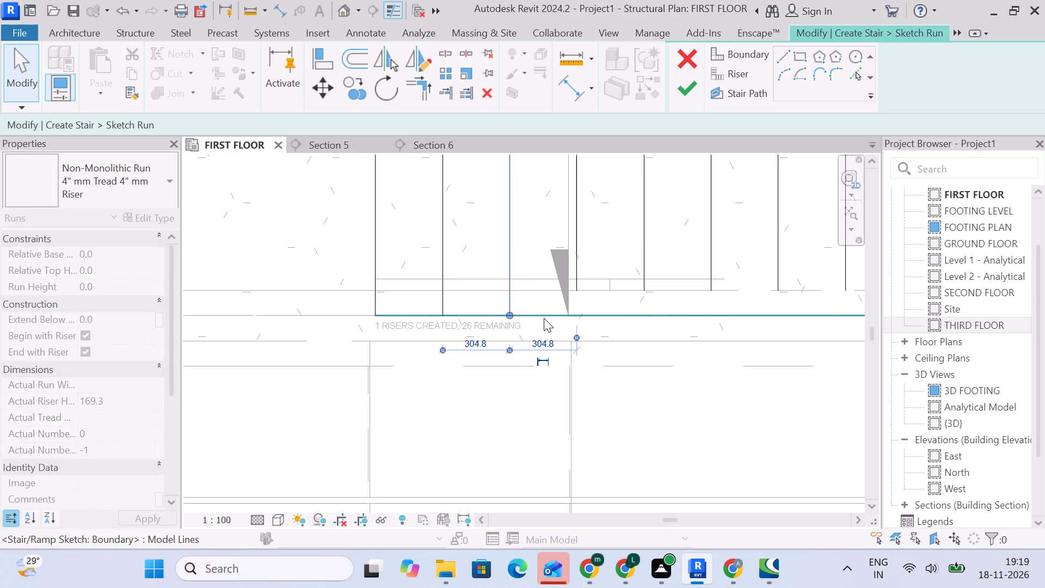
pyautogui.moveTo(577, 315); pyautogui.dragTo(449, 322, button='middle')
pyautogui.click(450, 250)
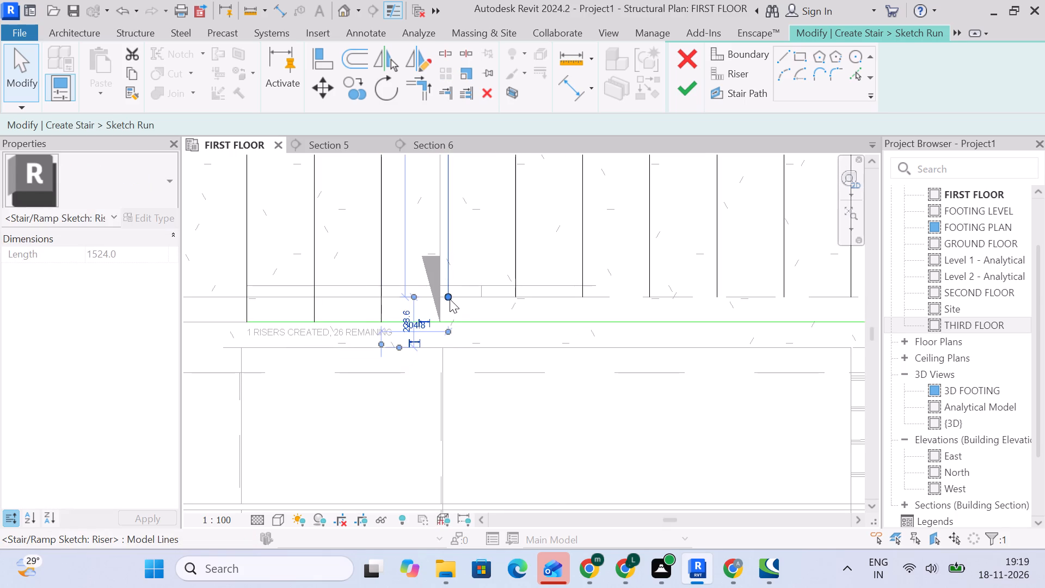
pyautogui.moveTo(448, 297); pyautogui.dragTo(448, 320)
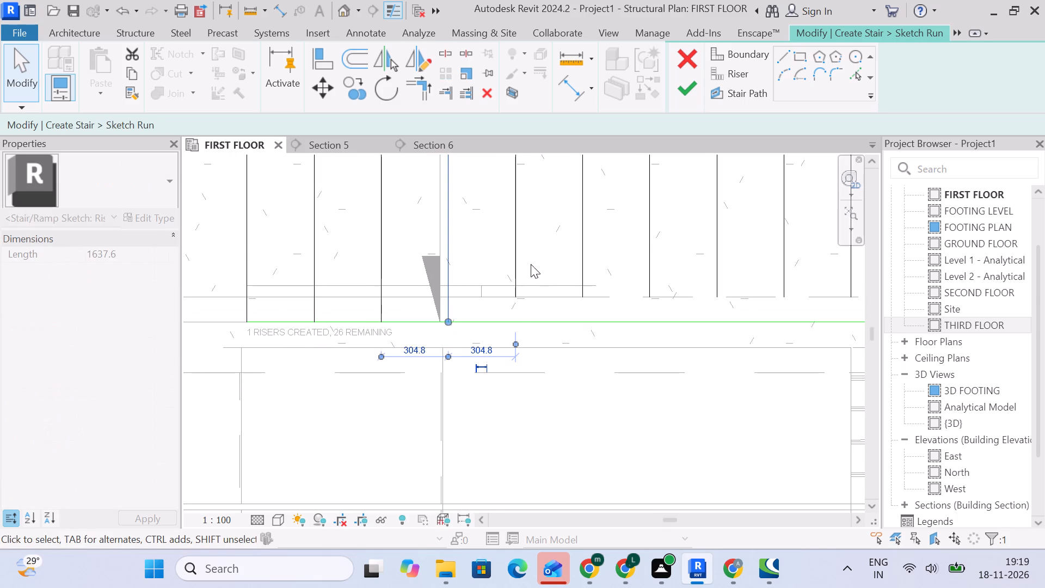
pyautogui.click(520, 264)
pyautogui.moveTo(515, 295); pyautogui.dragTo(515, 321)
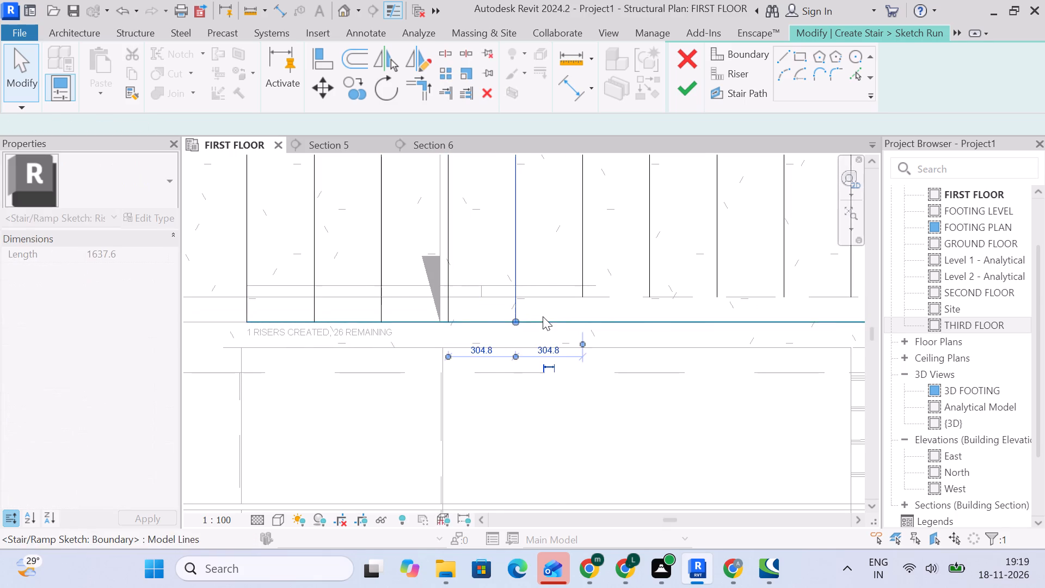
# Stretch the following three short riser lines of the lower flight to the lower outer boundary line.
pyautogui.moveTo(544, 316); pyautogui.dragTo(422, 310, button='middle')
pyautogui.click(457, 275)
pyautogui.moveTo(460, 291); pyautogui.dragTo(462, 317)
pyautogui.moveTo(533, 283); pyautogui.dragTo(434, 284, button='middle')
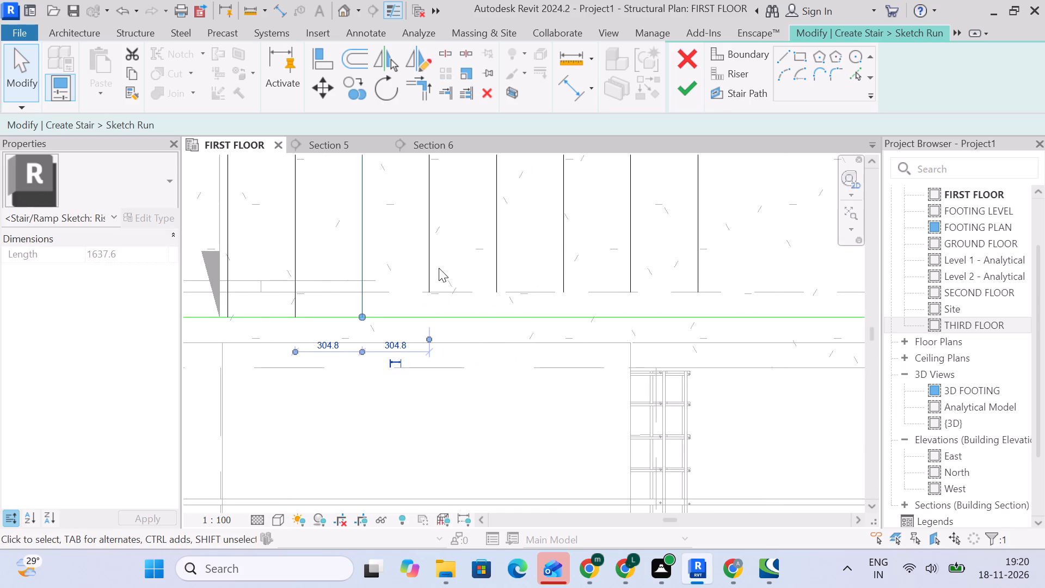
pyautogui.click(431, 267)
pyautogui.moveTo(431, 291); pyautogui.dragTo(431, 314)
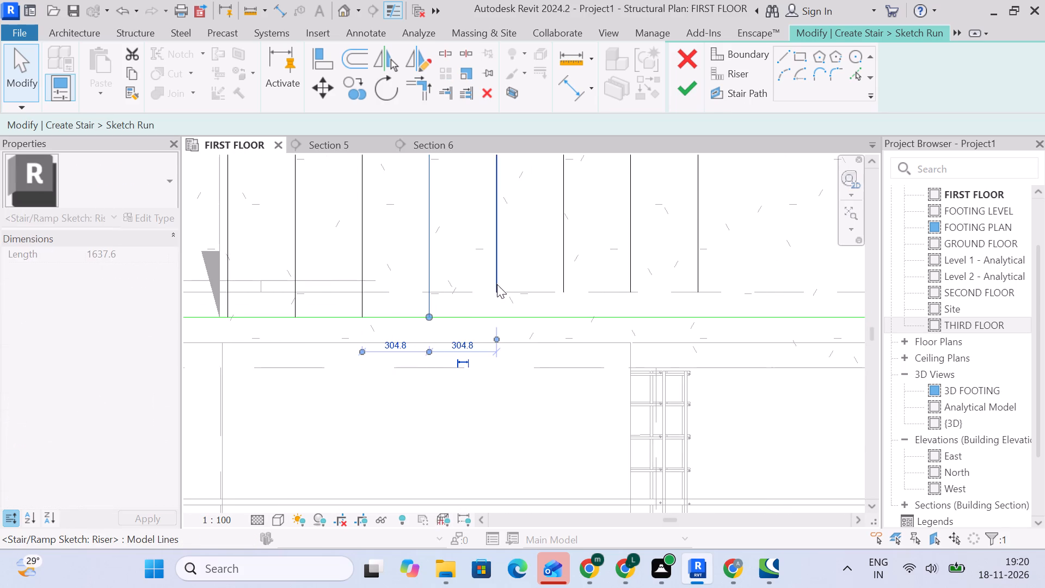
pyautogui.moveTo(497, 276); pyautogui.dragTo(498, 289)
pyautogui.moveTo(495, 293); pyautogui.dragTo(496, 315)
# Stretch the lower flight's last three short riser lines, ending at the landing edge, to the lower outer boundary line.
pyautogui.moveTo(524, 302); pyautogui.dragTo(404, 285, button='middle')
pyautogui.click(440, 254)
pyautogui.moveTo(446, 273); pyautogui.dragTo(442, 286)
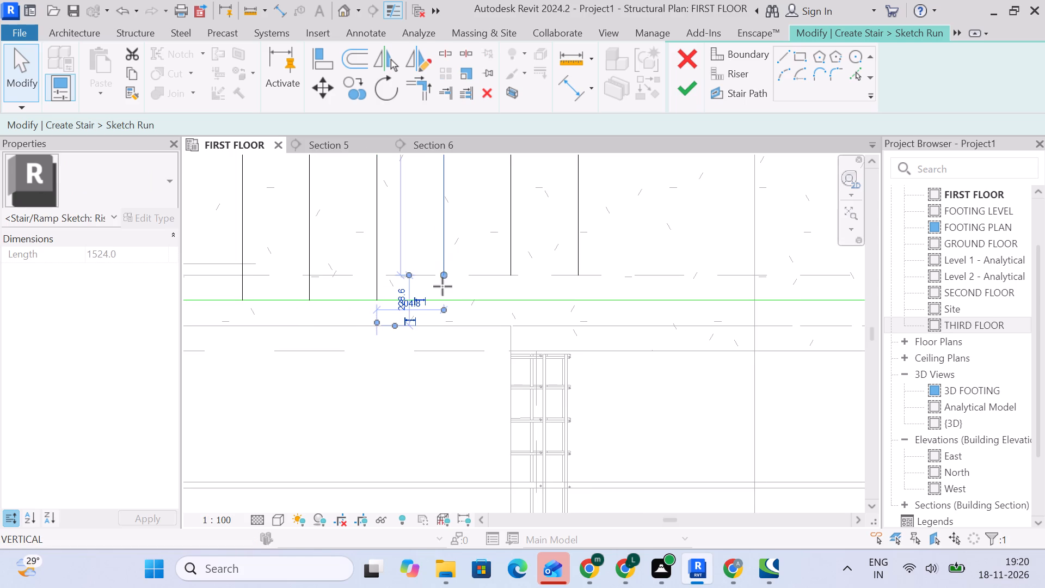
pyautogui.moveTo(442, 286); pyautogui.dragTo(444, 297)
pyautogui.moveTo(491, 285); pyautogui.dragTo(407, 285, button='middle')
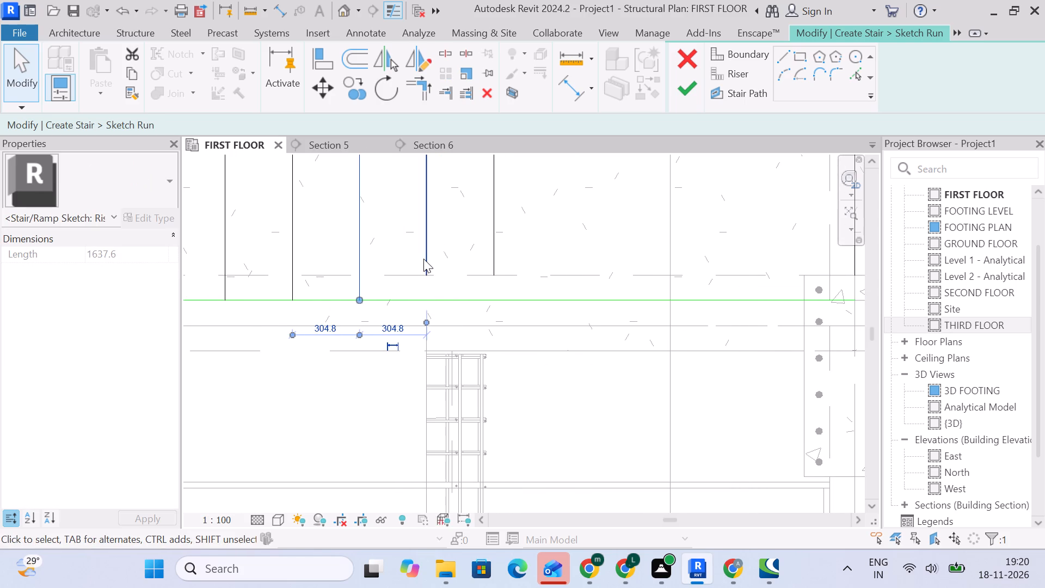
pyautogui.click(423, 259)
pyautogui.moveTo(426, 275); pyautogui.dragTo(431, 301)
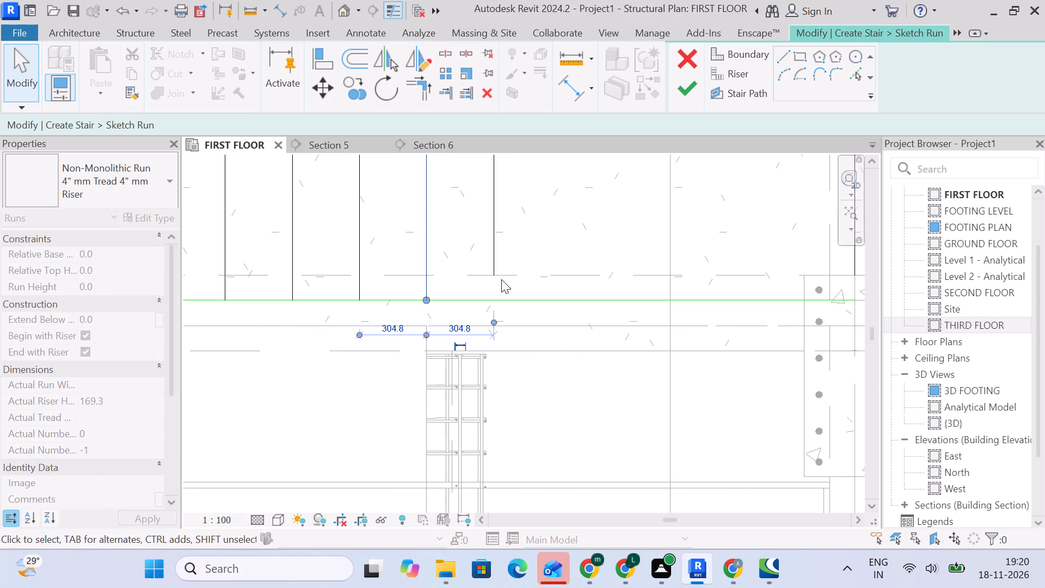
pyautogui.click(494, 261)
pyautogui.moveTo(495, 275); pyautogui.dragTo(495, 302)
# Stretch the lower end of the landing's long outer edge line to the end of the lower outer boundary.
pyautogui.scroll(-9, 523, 285)
pyautogui.moveTo(530, 287); pyautogui.dragTo(456, 309, button='middle')
pyautogui.scroll(3, 589, 305)
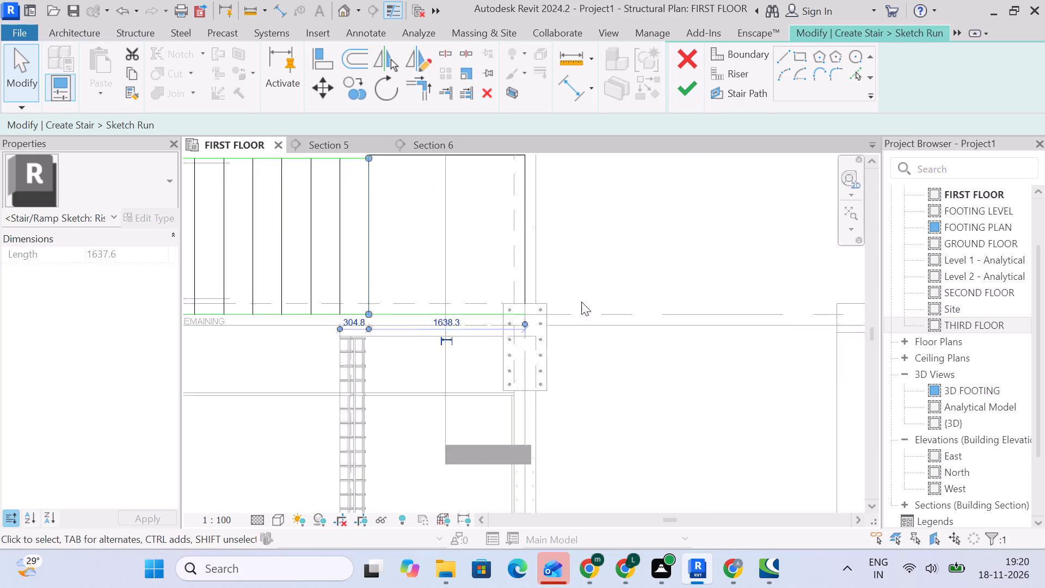
pyautogui.scroll(6, 581, 302)
pyautogui.click(635, 251)
pyautogui.click(513, 263)
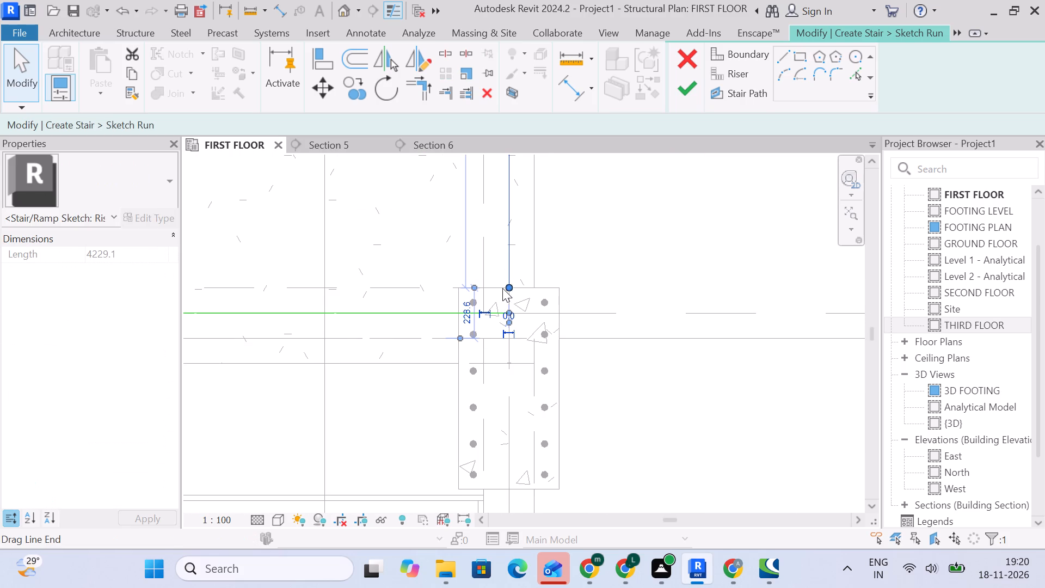
pyautogui.moveTo(513, 285); pyautogui.dragTo(513, 310)
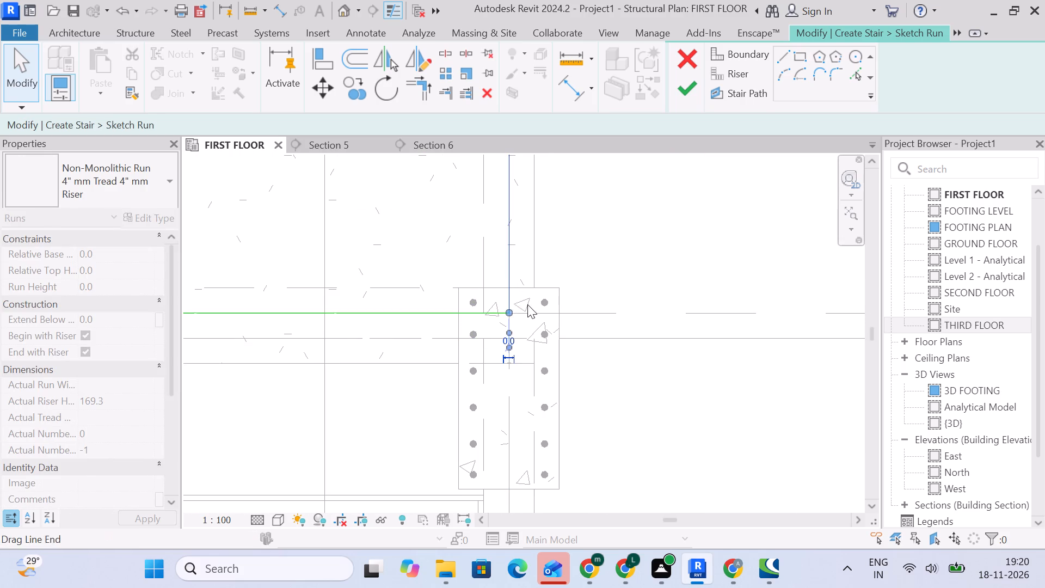
pyautogui.scroll(-5, 530, 304)
pyautogui.click(612, 240)
# Examine the riser and boundary lines across both flights and the landing for gaps in the run sketch.
pyautogui.scroll(-4, 613, 235)
pyautogui.moveTo(613, 249); pyautogui.dragTo(635, 375, button='middle')
pyautogui.scroll(4, 482, 309)
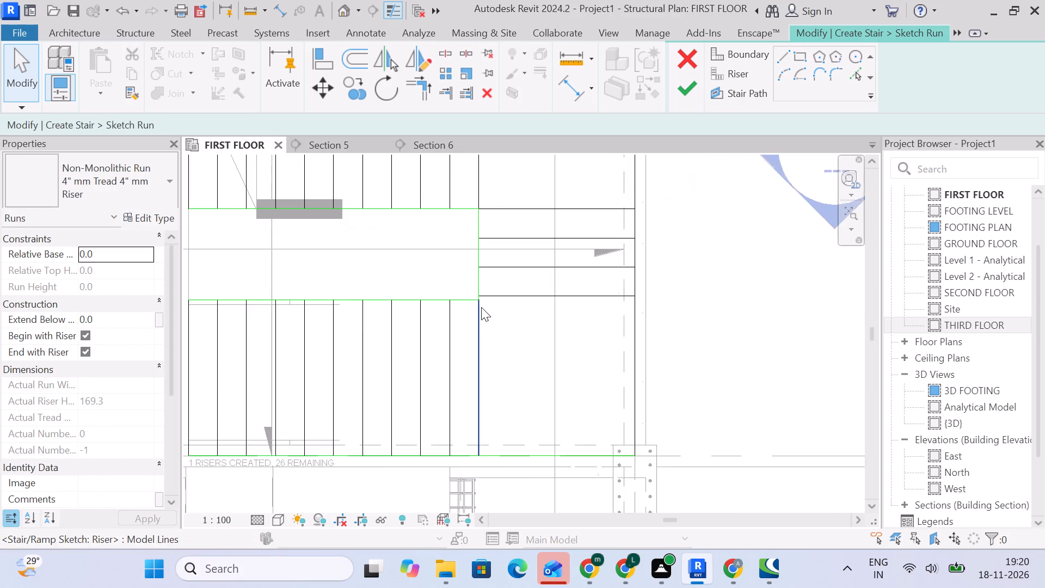
pyautogui.moveTo(622, 299); pyautogui.dragTo(587, 350, button='middle')
pyautogui.moveTo(631, 254); pyautogui.dragTo(634, 384, button='middle')
pyautogui.moveTo(637, 241); pyautogui.dragTo(637, 335, button='middle')
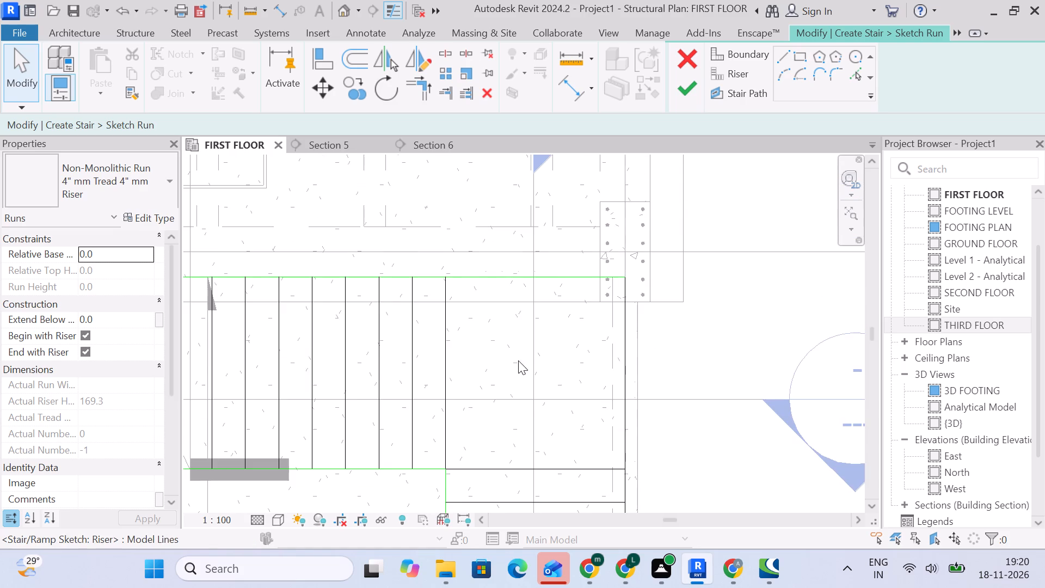
pyautogui.moveTo(519, 360); pyautogui.dragTo(630, 230, button='middle')
pyautogui.scroll(4, 520, 377)
pyautogui.scroll(-4, 561, 360)
pyautogui.moveTo(561, 362); pyautogui.dragTo(755, 262, button='middle')
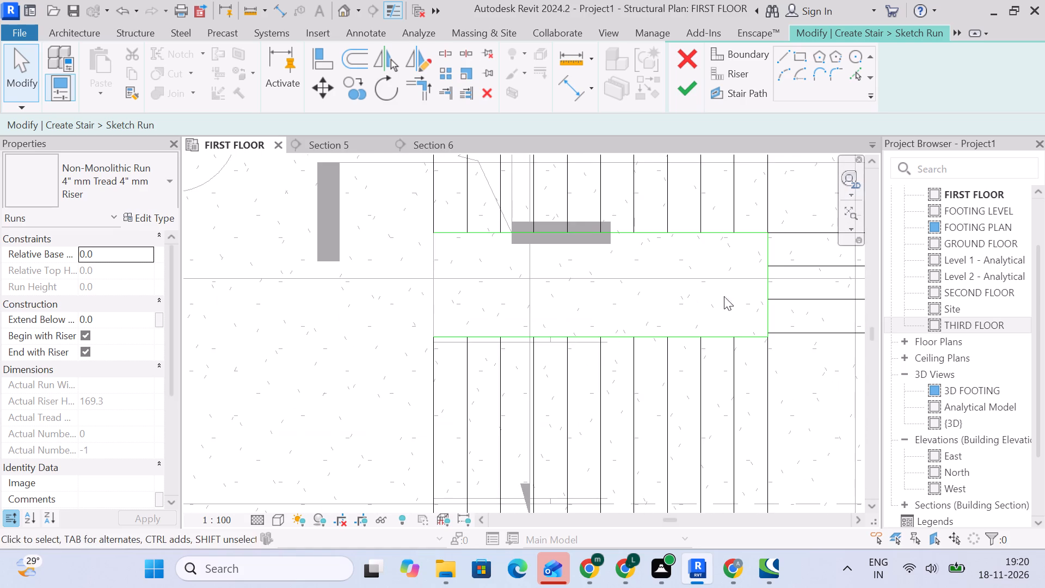
pyautogui.moveTo(720, 302); pyautogui.dragTo(583, 279, button='middle')
pyautogui.scroll(-4, 584, 275)
pyautogui.moveTo(581, 284); pyautogui.dragTo(559, 352, button='middle')
pyautogui.scroll(-3, 559, 350)
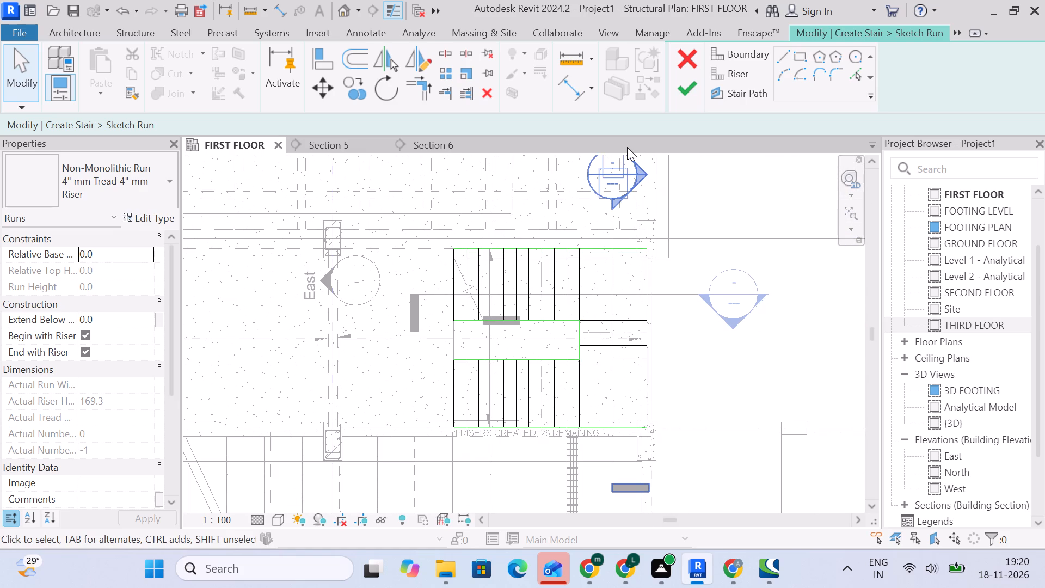
# Draw the stair path from the upper flight's end line about 3900 mm to the landing, 2700 mm across it, and back to the lower flight's end line.
pyautogui.click(735, 93)
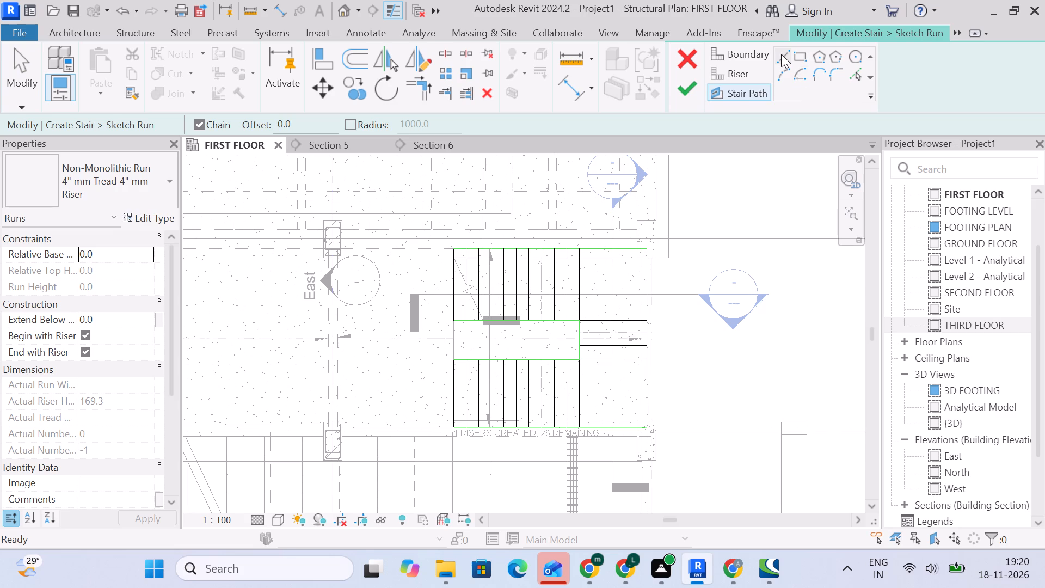
pyautogui.click(781, 54)
pyautogui.scroll(5, 444, 283)
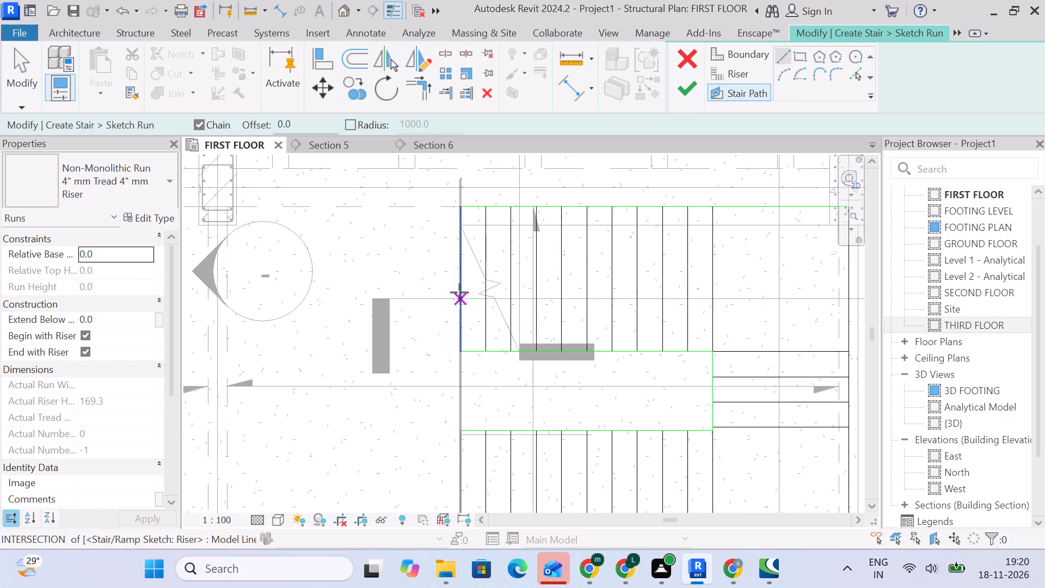
pyautogui.moveTo(462, 280); pyautogui.dragTo(474, 283)
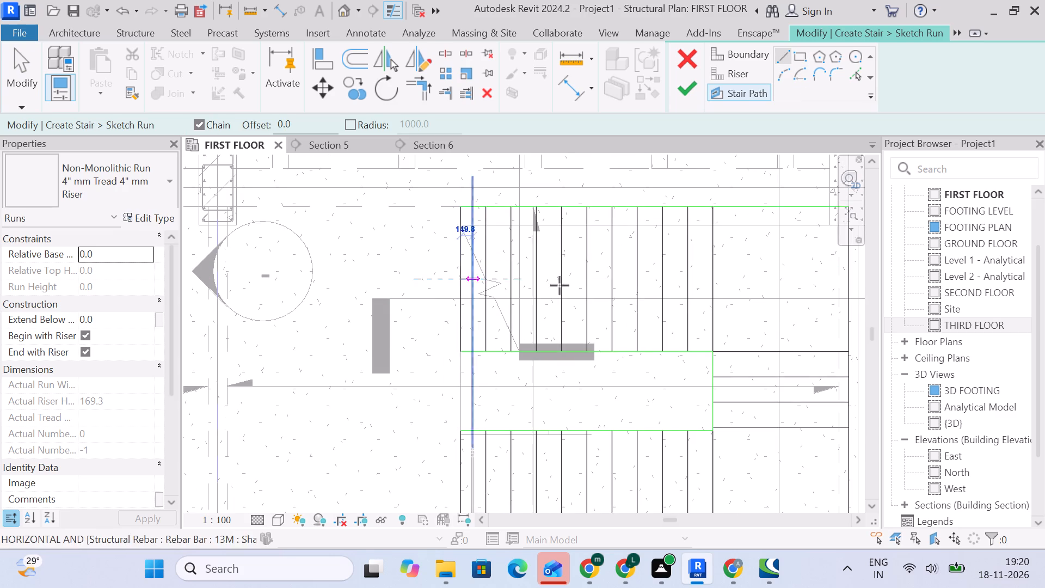
pyautogui.moveTo(737, 280); pyautogui.dragTo(512, 265, button='middle')
pyautogui.click(555, 263)
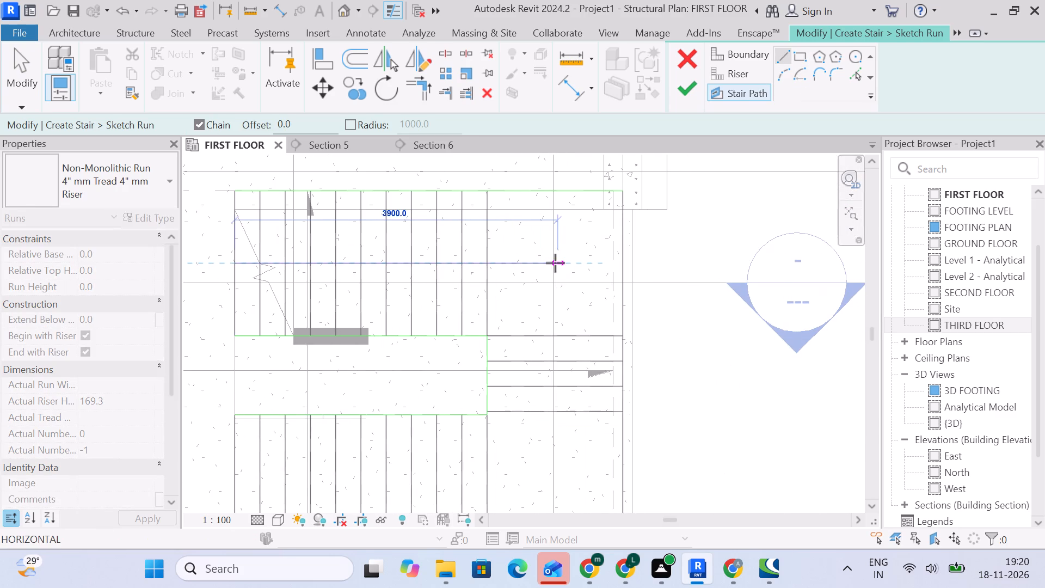
pyautogui.moveTo(564, 401); pyautogui.dragTo(561, 225, button='middle')
pyautogui.click(555, 311)
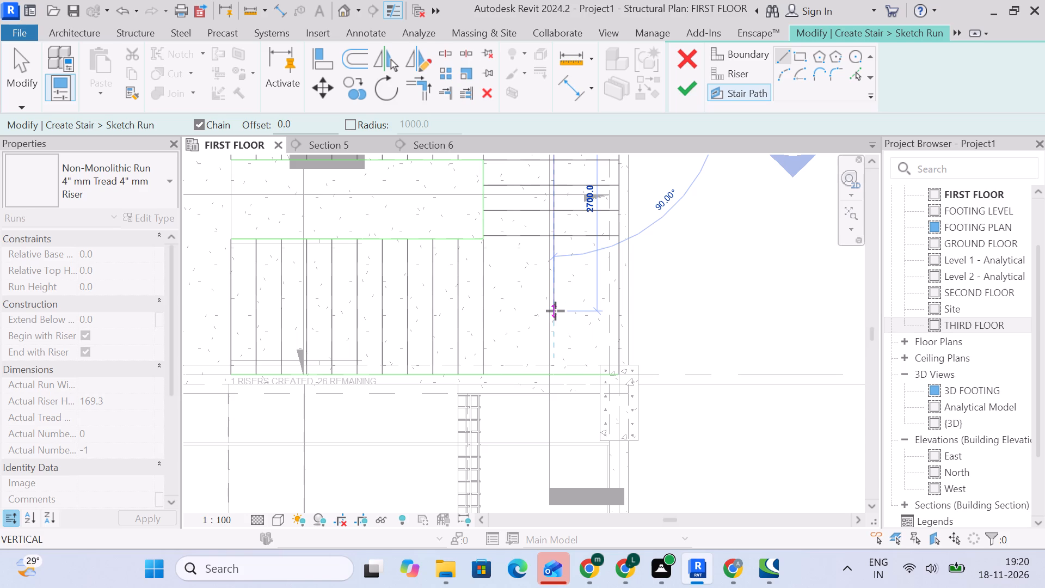
pyautogui.click(227, 308)
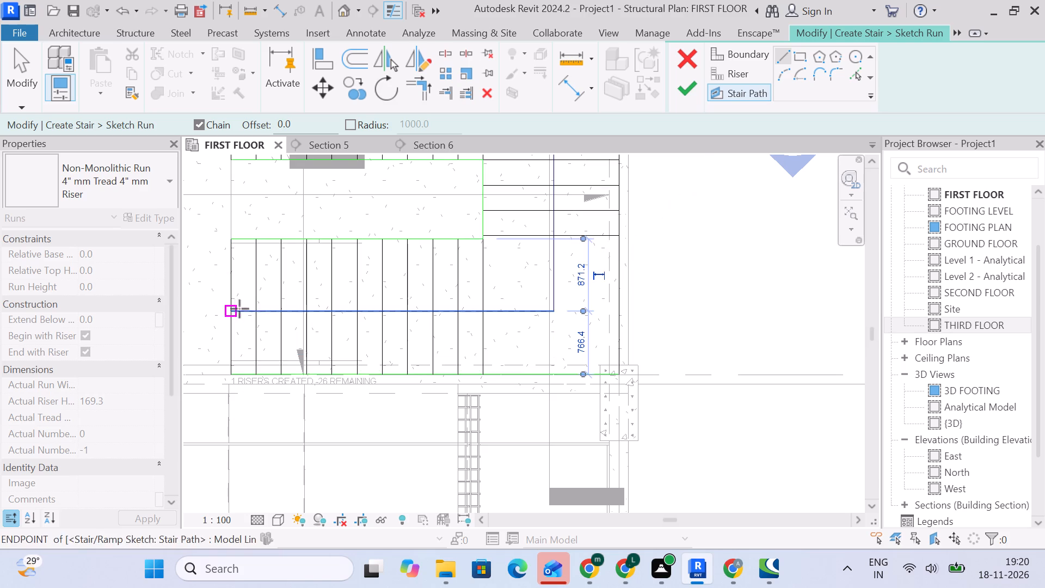
pyautogui.scroll(-4, 257, 313)
pyautogui.moveTo(275, 321); pyautogui.dragTo(377, 327, button='middle')
pyautogui.click(23, 73)
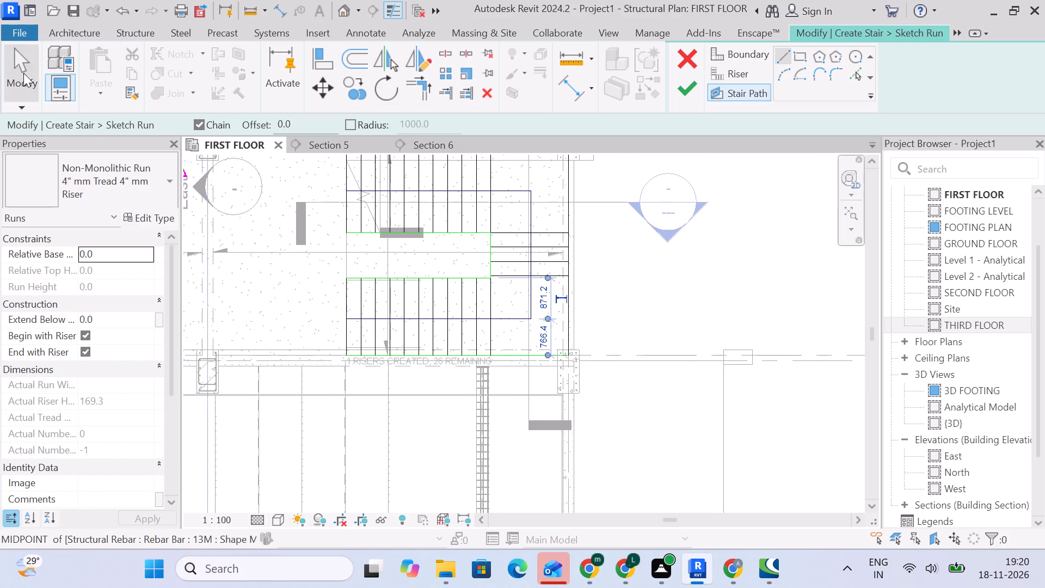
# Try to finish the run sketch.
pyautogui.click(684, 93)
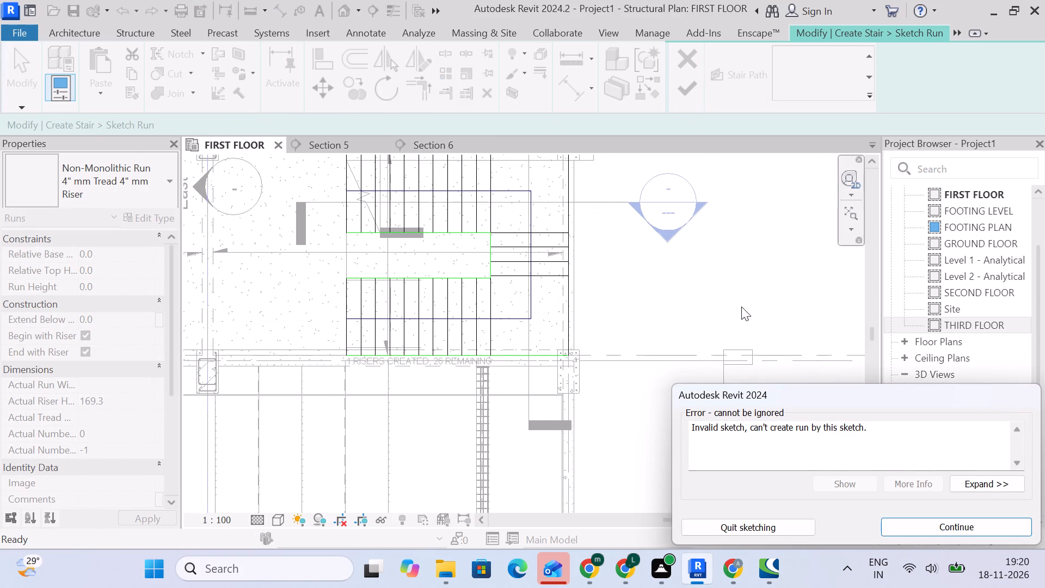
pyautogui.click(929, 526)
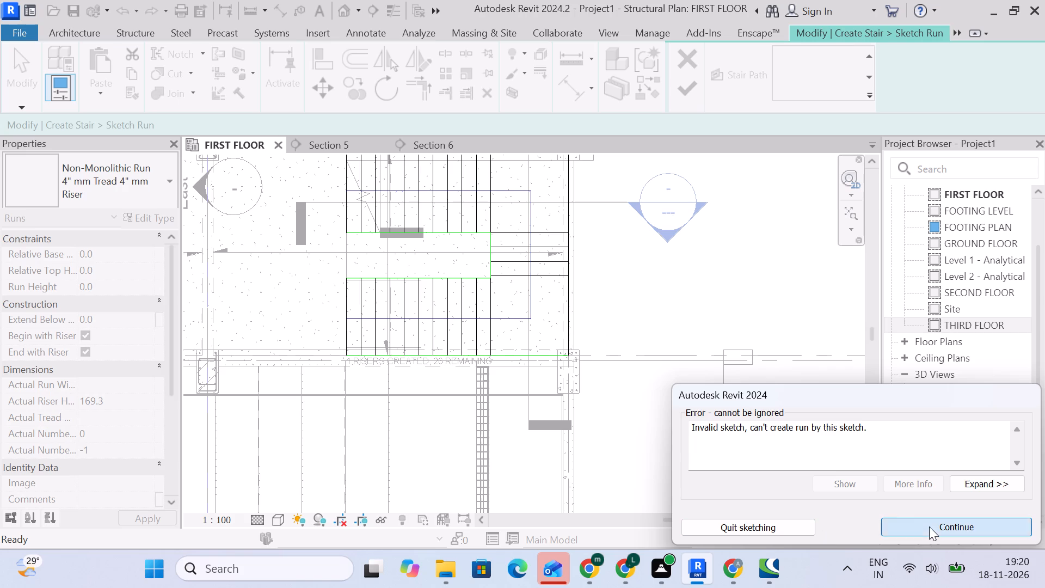
# Trim the lower and upper inner boundary lines into corners with the inner boundary line along the landing.
pyautogui.scroll(3, 446, 262)
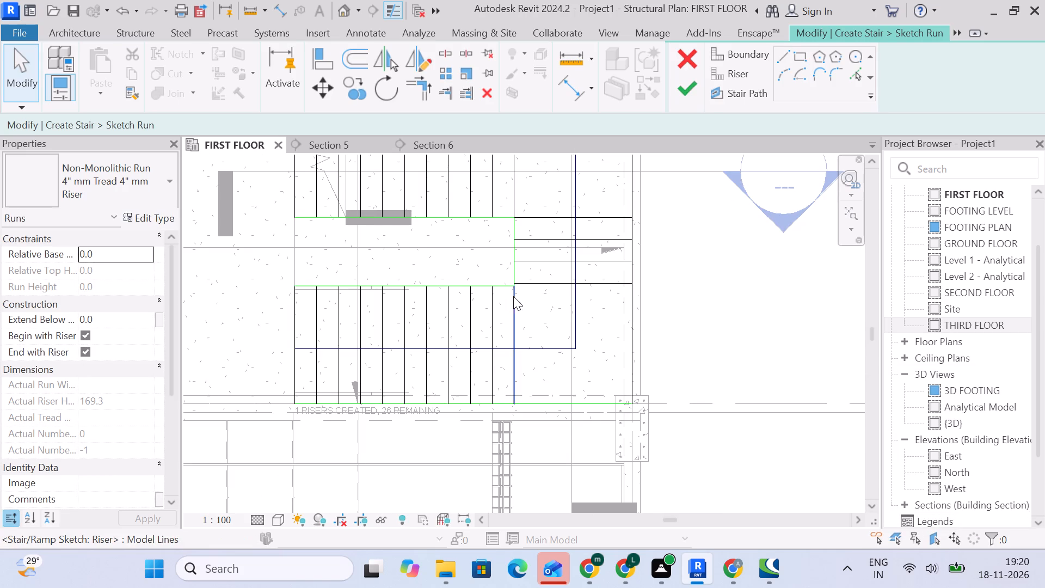
pyautogui.moveTo(516, 300); pyautogui.dragTo(543, 309, button='middle')
pyautogui.scroll(14, 538, 290)
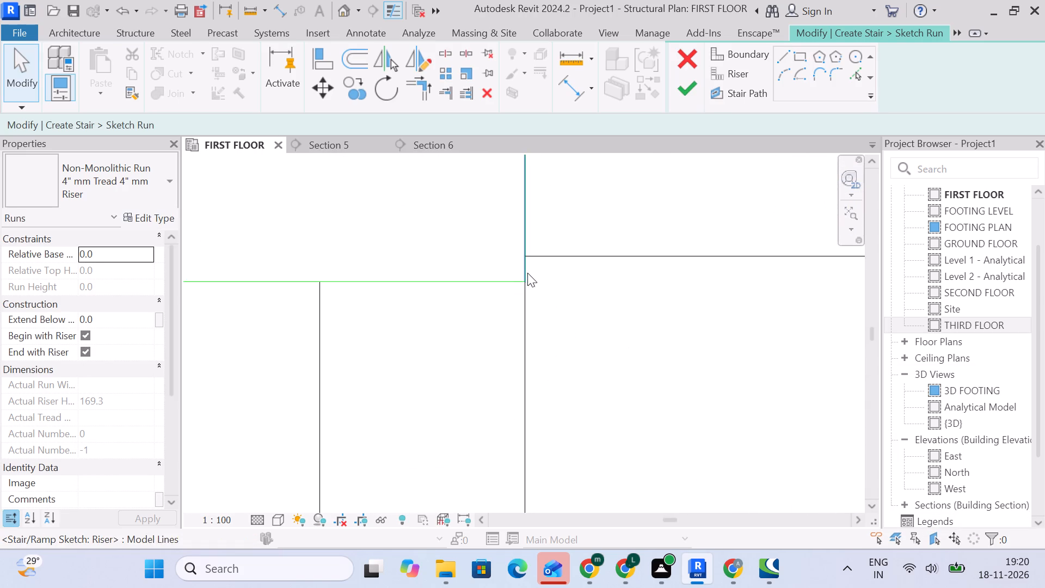
pyautogui.scroll(14, 527, 273)
pyautogui.scroll(-20, 532, 290)
pyautogui.scroll(-1, 532, 290)
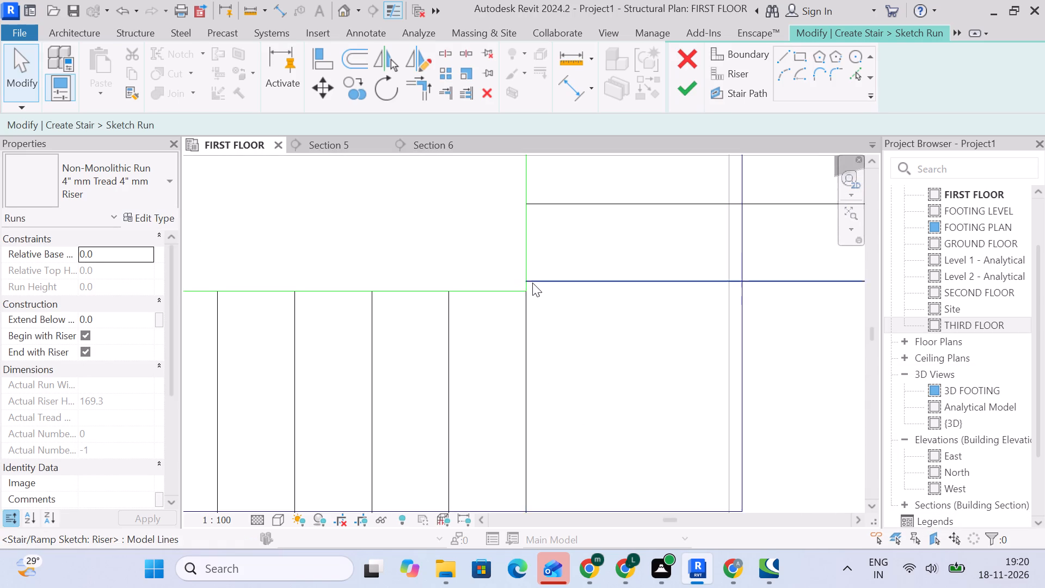
pyautogui.scroll(-3, 532, 283)
pyautogui.click(425, 91)
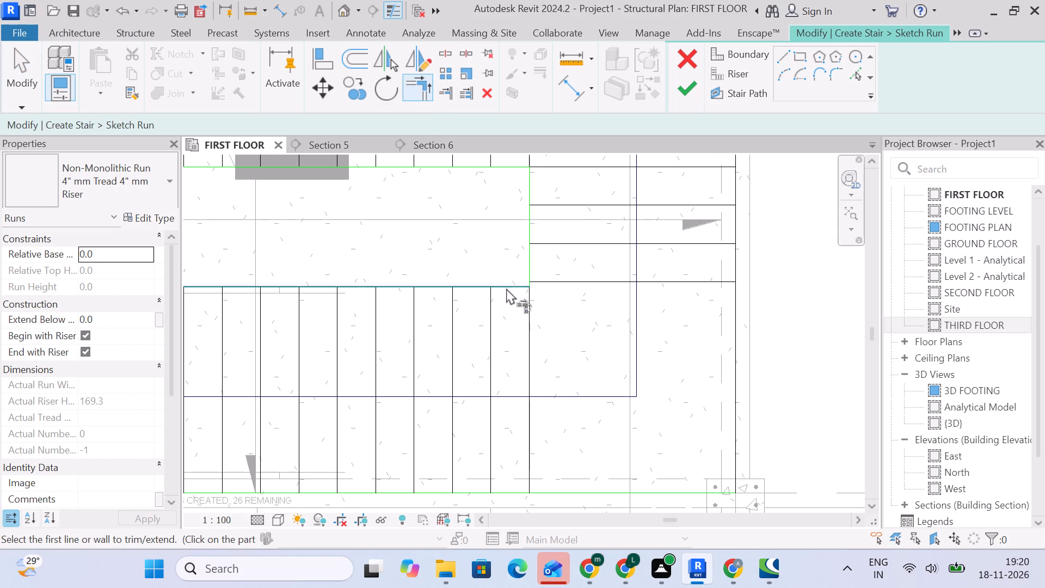
pyautogui.click(506, 288)
pyautogui.click(529, 261)
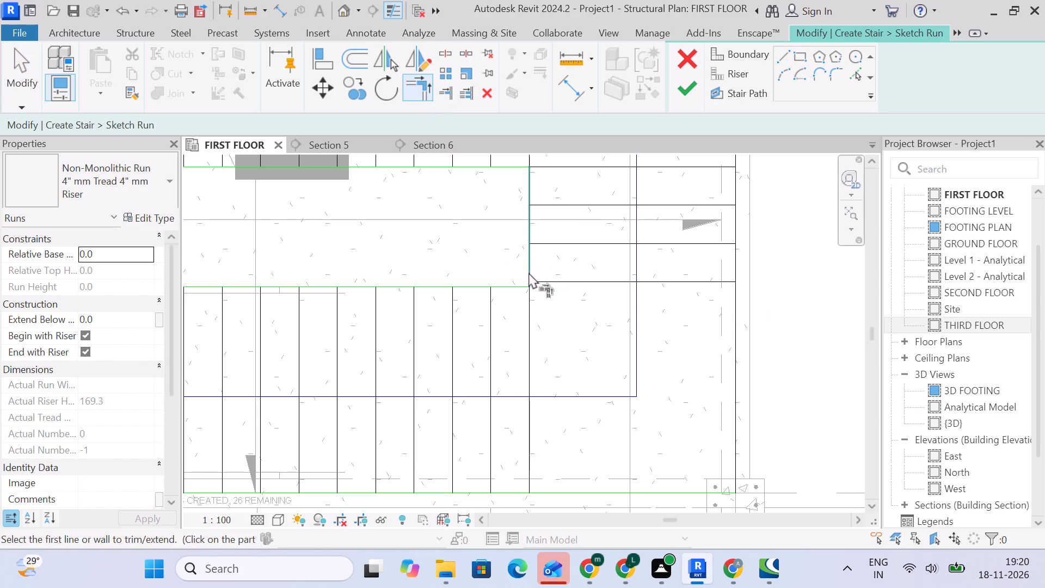
pyautogui.click(513, 286)
pyautogui.moveTo(545, 231); pyautogui.dragTo(597, 359, button='middle')
pyautogui.click(583, 311)
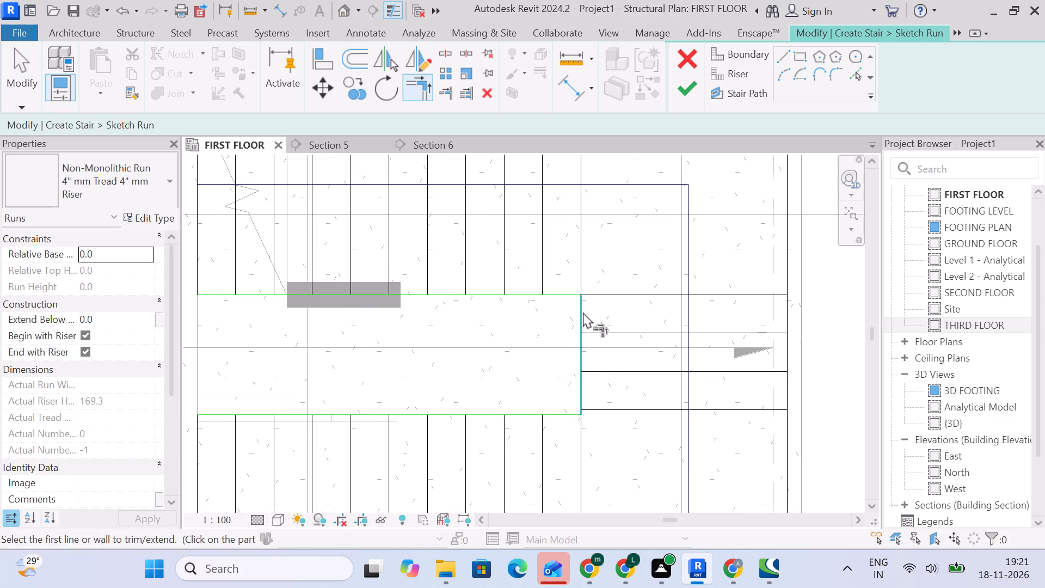
pyautogui.click(562, 297)
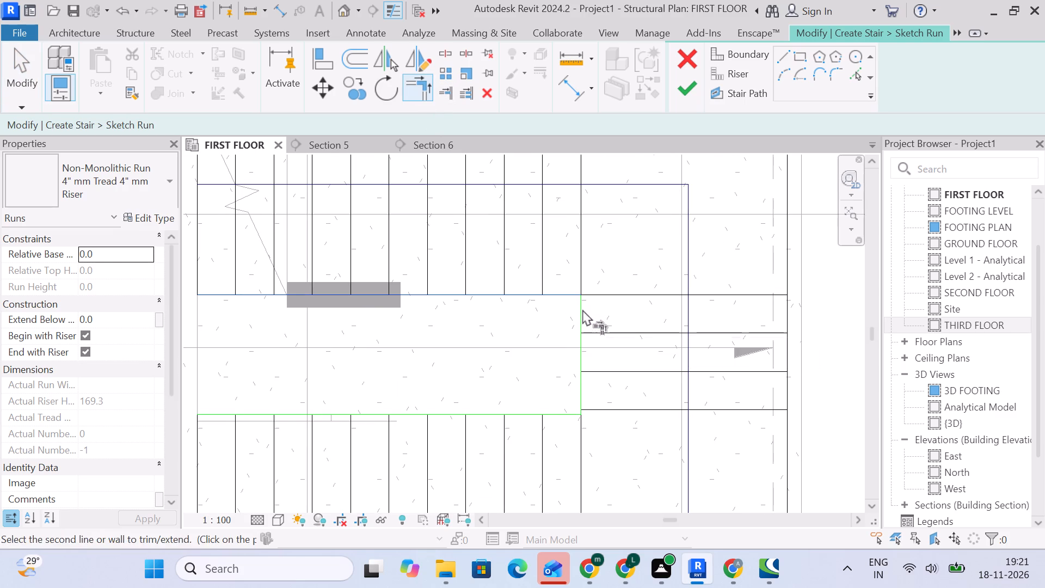
pyautogui.click(580, 308)
# Trim the upper and lower inner boundary lines into corners with the end riser lines of their flights, away from the landing.
pyautogui.scroll(-5, 549, 313)
pyautogui.scroll(4, 380, 316)
pyautogui.click(385, 296)
pyautogui.click(371, 275)
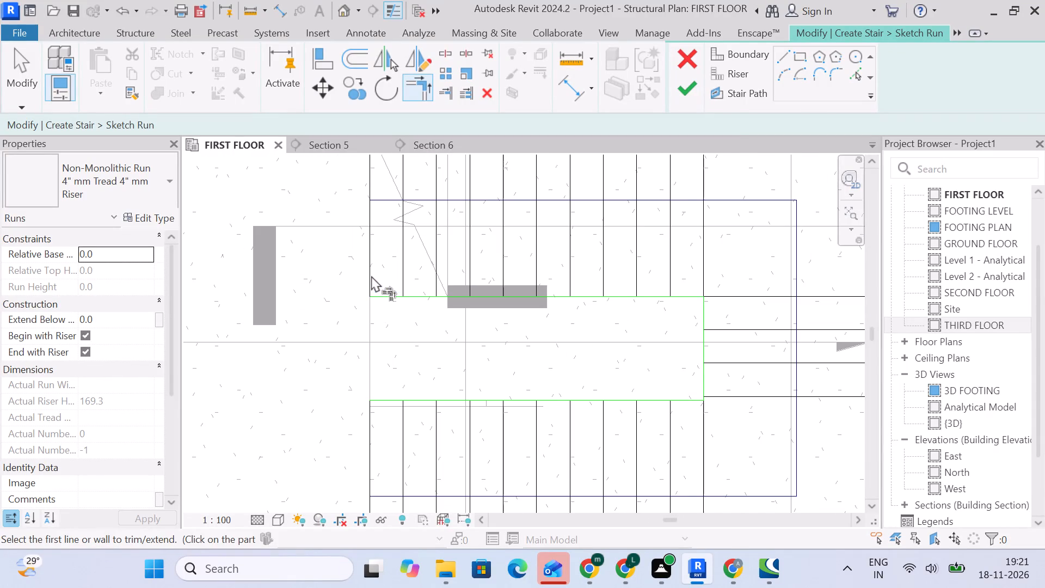
pyautogui.click(384, 401)
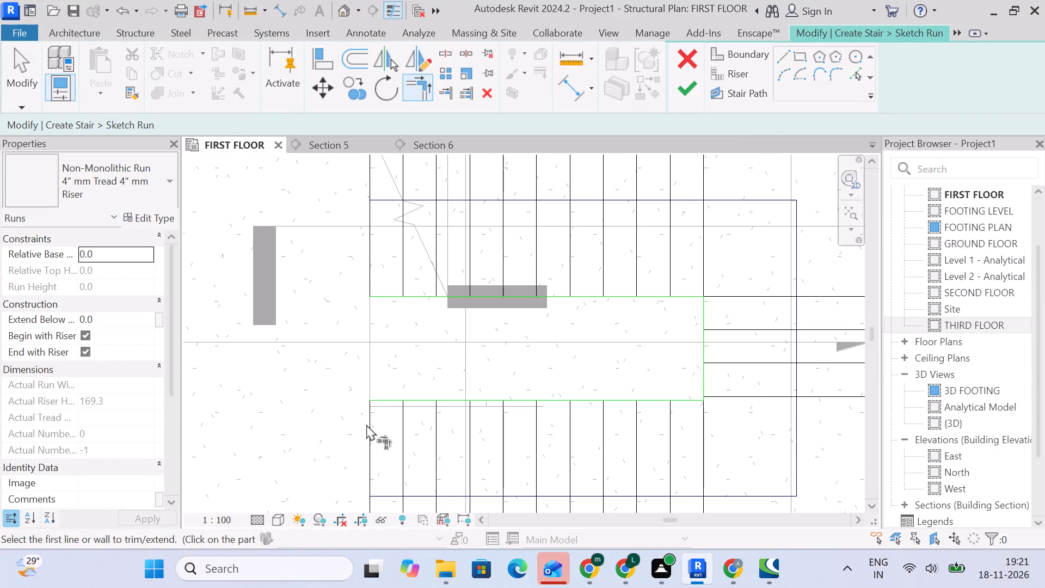
pyautogui.click(366, 424)
pyautogui.moveTo(515, 415); pyautogui.dragTo(514, 342, button='middle')
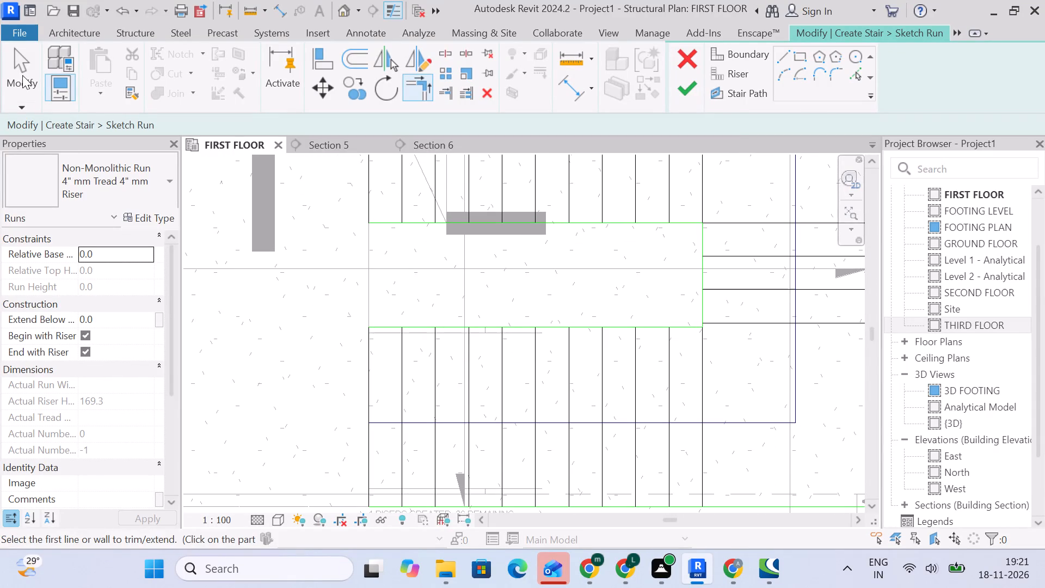
# Examine the lower flight's riser lines and the adjoining landing riser, one by one, where they meet the inner boundary.
pyautogui.click(22, 75)
pyautogui.scroll(3, 395, 371)
pyautogui.click(409, 333)
pyautogui.scroll(6, 406, 317)
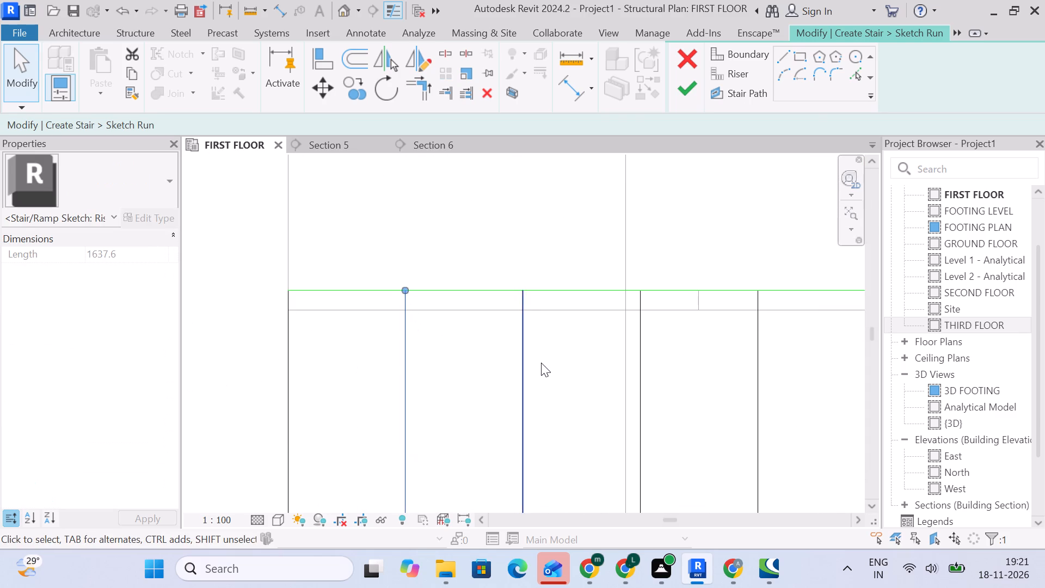
pyautogui.click(521, 349)
pyautogui.click(640, 343)
pyautogui.moveTo(714, 347); pyautogui.dragTo(472, 348, button='middle')
pyautogui.click(524, 345)
pyautogui.moveTo(508, 340); pyautogui.dragTo(513, 340)
pyautogui.click(518, 340)
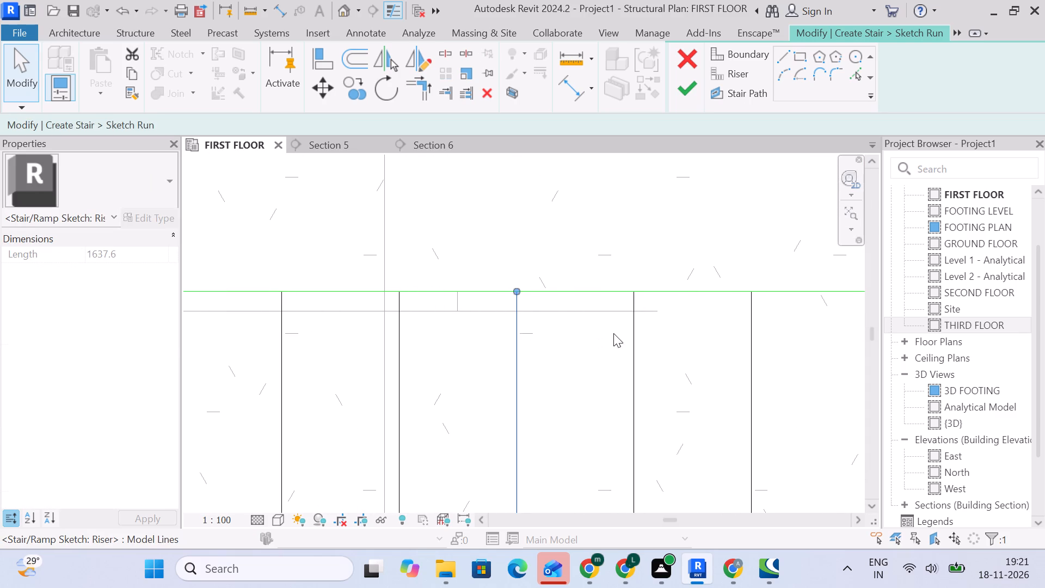
pyautogui.click(632, 336)
pyautogui.moveTo(674, 343); pyautogui.dragTo(542, 344, button='middle')
pyautogui.click(615, 354)
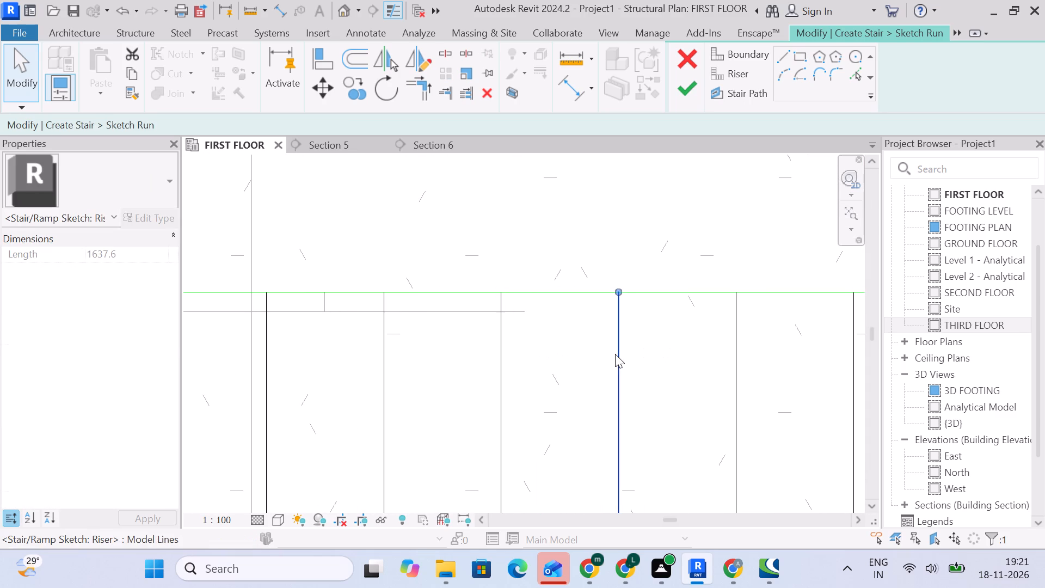
pyautogui.moveTo(667, 352); pyautogui.dragTo(506, 340, button='middle')
pyautogui.click(573, 335)
pyautogui.moveTo(645, 347); pyautogui.dragTo(391, 335, button='middle')
pyautogui.click(435, 328)
pyautogui.moveTo(555, 329); pyautogui.dragTo(560, 329)
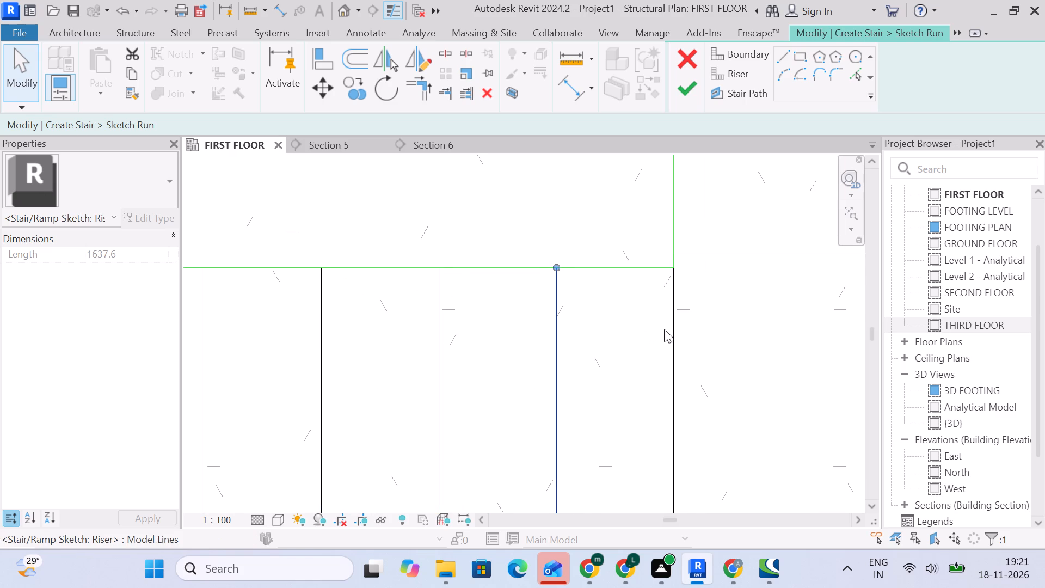
pyautogui.click(672, 332)
pyautogui.moveTo(709, 308); pyautogui.dragTo(499, 311, button='middle')
pyautogui.click(539, 260)
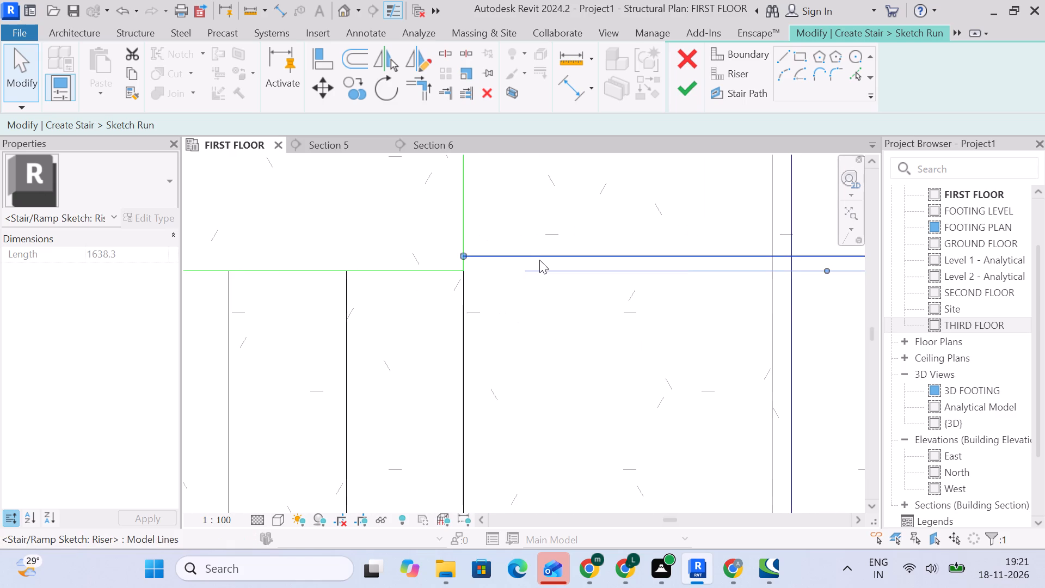
pyautogui.scroll(-6, 539, 262)
pyautogui.scroll(-2, 714, 323)
pyautogui.moveTo(690, 362); pyautogui.dragTo(623, 254, button='middle')
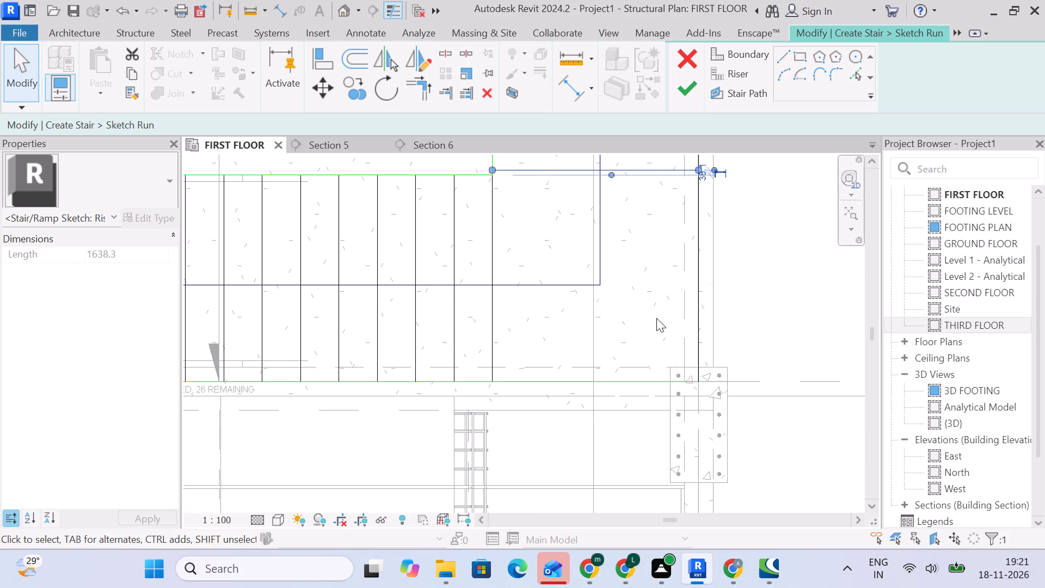
pyautogui.moveTo(706, 274); pyautogui.dragTo(642, 410, button='middle')
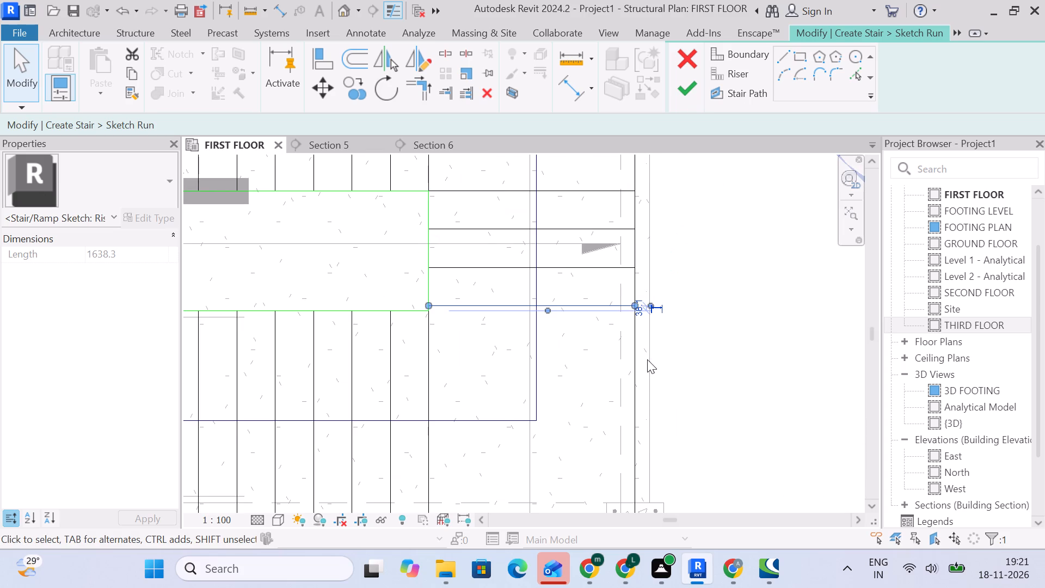
pyautogui.click(729, 333)
# Delete the riser line that runs along the landing's outer edge.
pyautogui.click(633, 328)
pyautogui.scroll(-5, 654, 332)
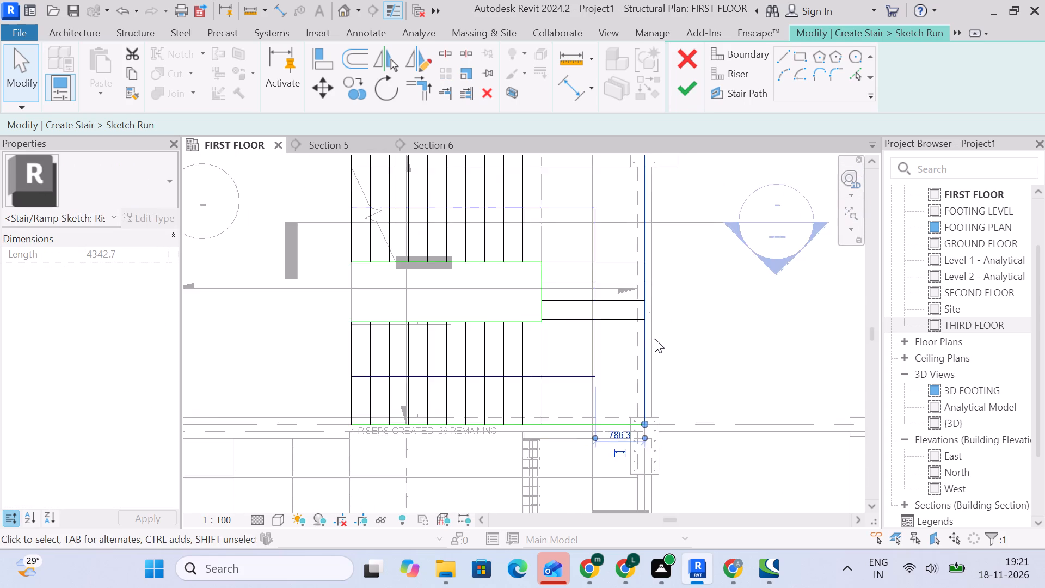
pyautogui.scroll(-3, 655, 339)
pyautogui.press('Delete')
# Draw a straight boundary line along the landing's outer edge, from the upper outer boundary's end to the lower outer boundary's end.
pyautogui.scroll(5, 653, 259)
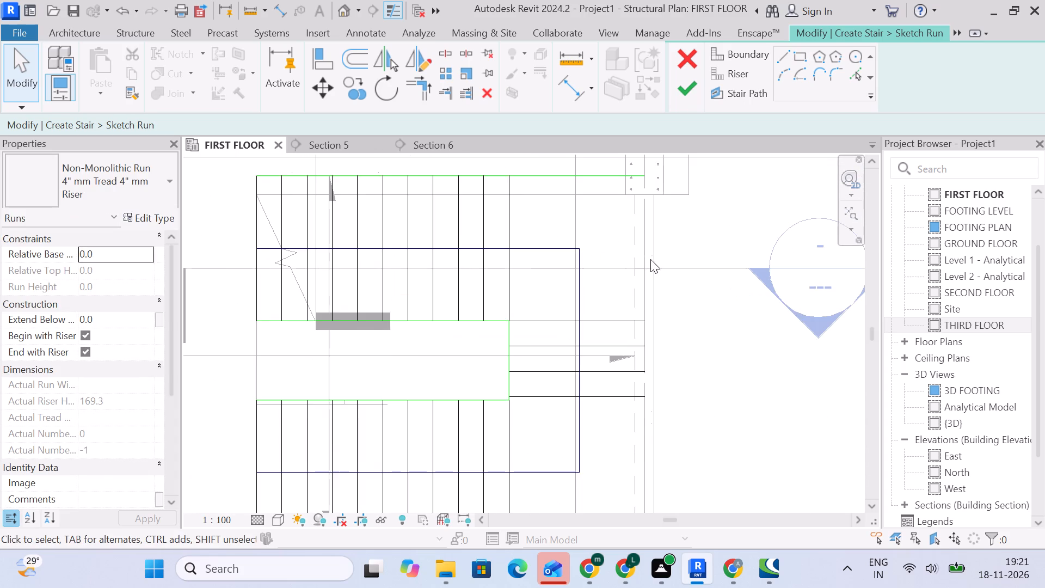
pyautogui.moveTo(706, 264); pyautogui.dragTo(706, 276, button='middle')
pyautogui.click(754, 54)
pyautogui.click(782, 56)
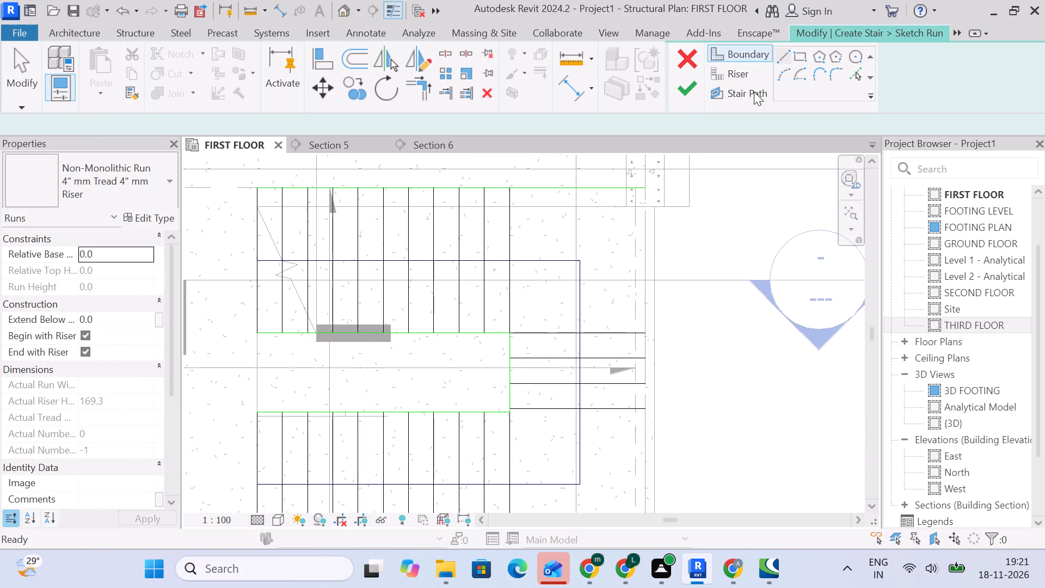
pyautogui.scroll(9, 640, 176)
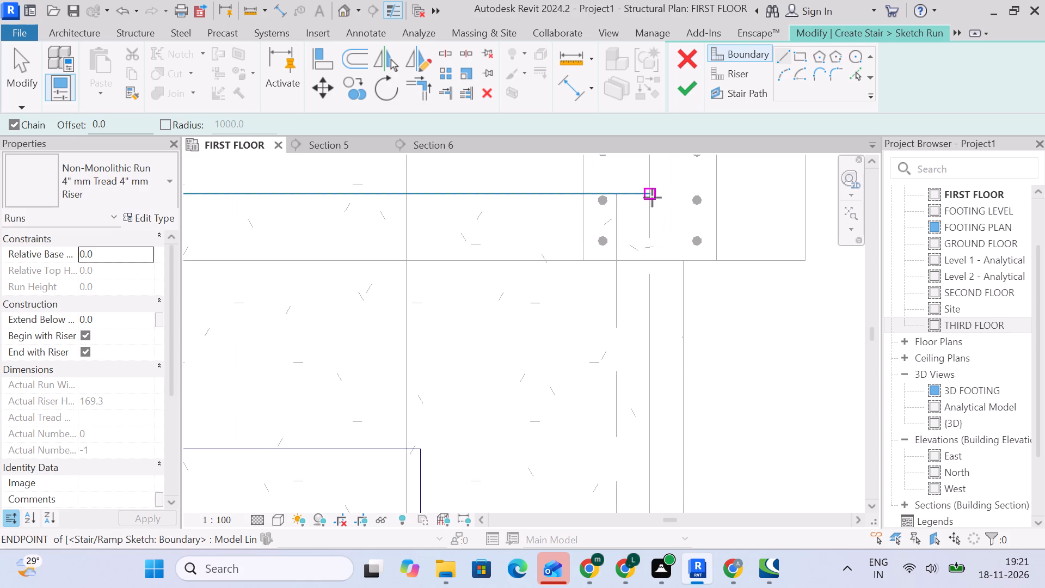
pyautogui.moveTo(649, 198); pyautogui.dragTo(645, 207)
pyautogui.scroll(-5, 656, 367)
pyautogui.moveTo(659, 372); pyautogui.dragTo(646, 245, button='middle')
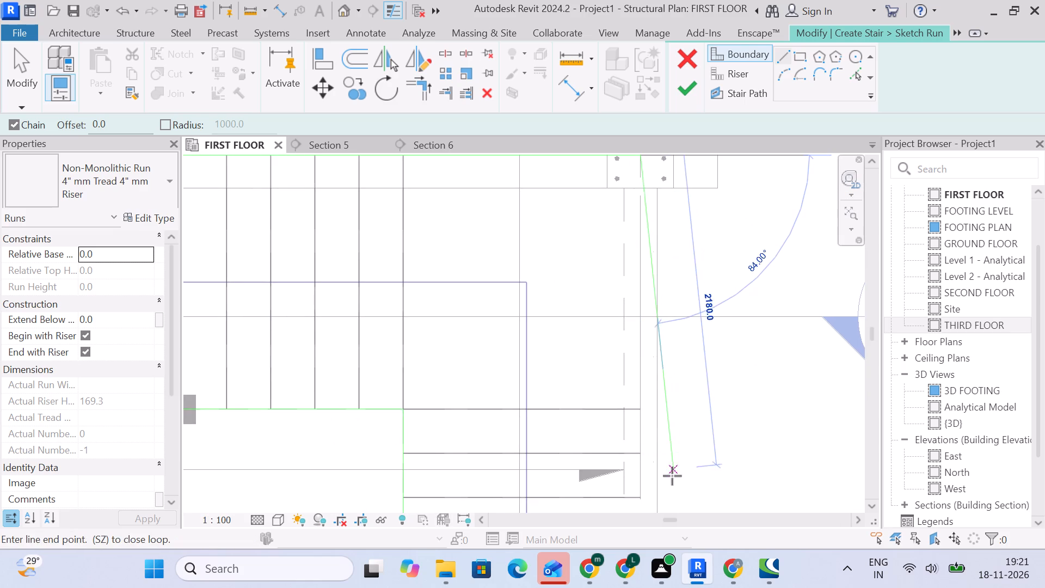
pyautogui.scroll(-2, 665, 481)
pyautogui.moveTo(651, 486); pyautogui.dragTo(627, 278, button='middle')
pyautogui.scroll(-4, 622, 293)
pyautogui.moveTo(620, 449); pyautogui.dragTo(603, 261, button='middle')
pyautogui.scroll(2, 604, 297)
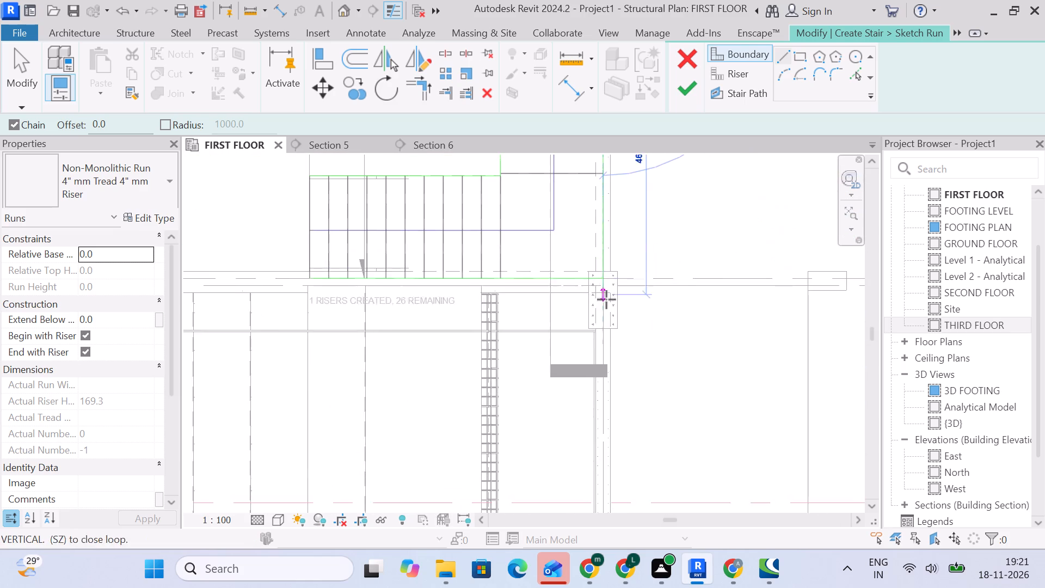
pyautogui.scroll(12, 606, 299)
pyautogui.click(611, 254)
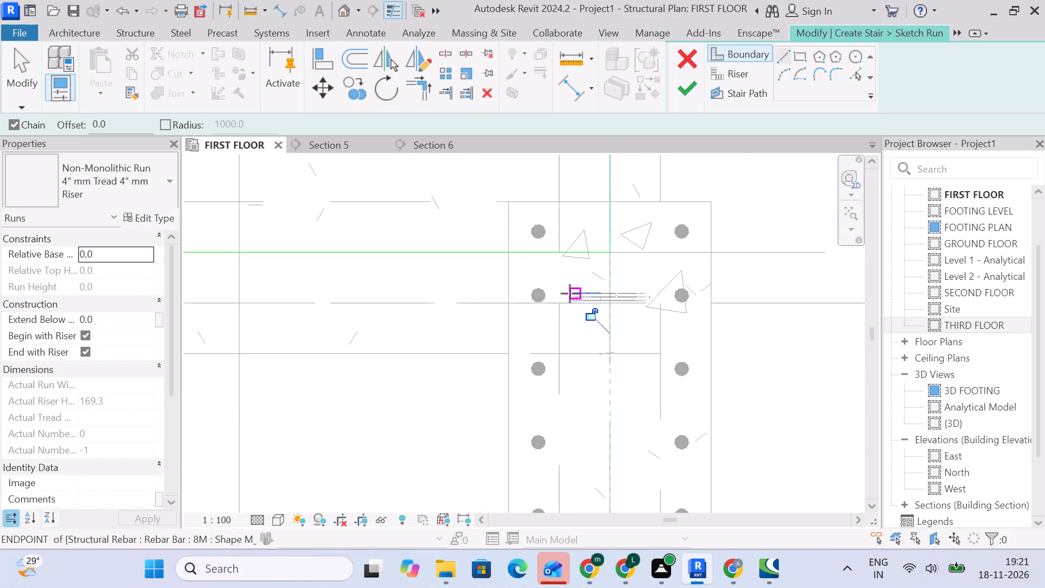
pyautogui.scroll(-5, 570, 293)
pyautogui.click(16, 64)
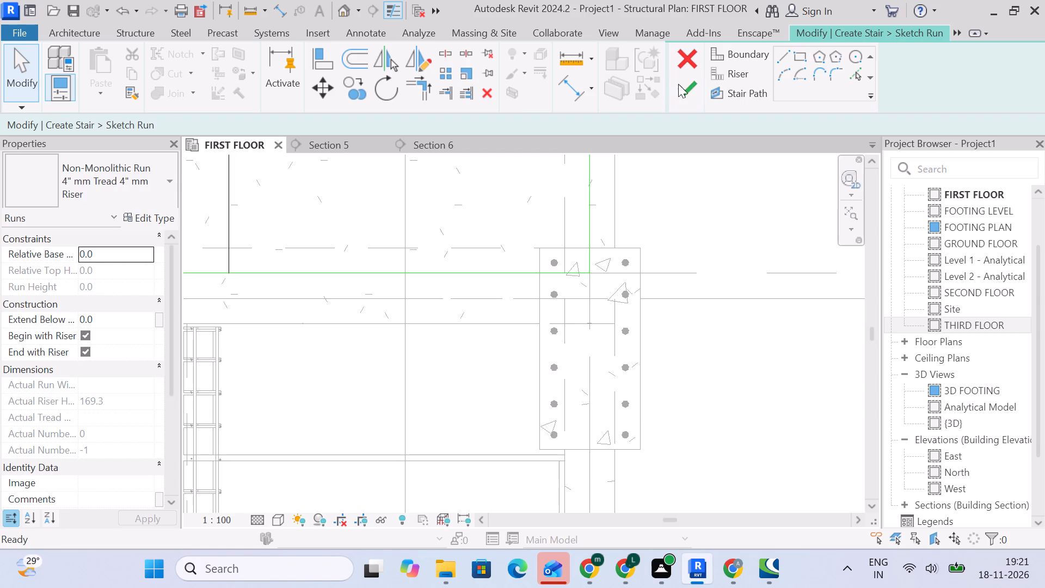
# Finish the run sketch.
pyautogui.click(694, 84)
pyautogui.scroll(-10, 637, 234)
pyautogui.moveTo(650, 282); pyautogui.dragTo(650, 409, button='middle')
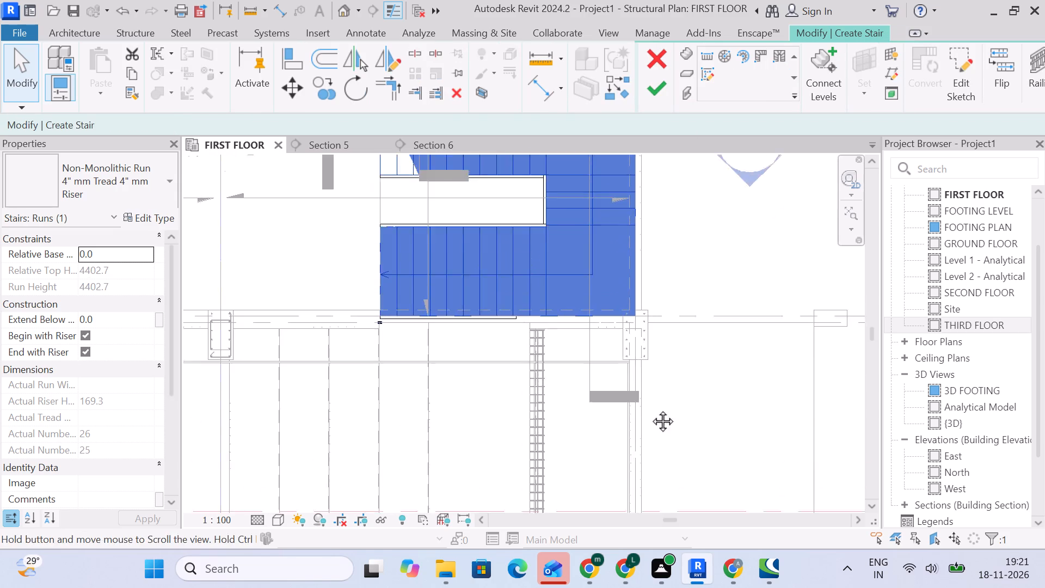
pyautogui.moveTo(650, 409); pyautogui.dragTo(653, 449, button='middle')
pyautogui.scroll(-2, 651, 439)
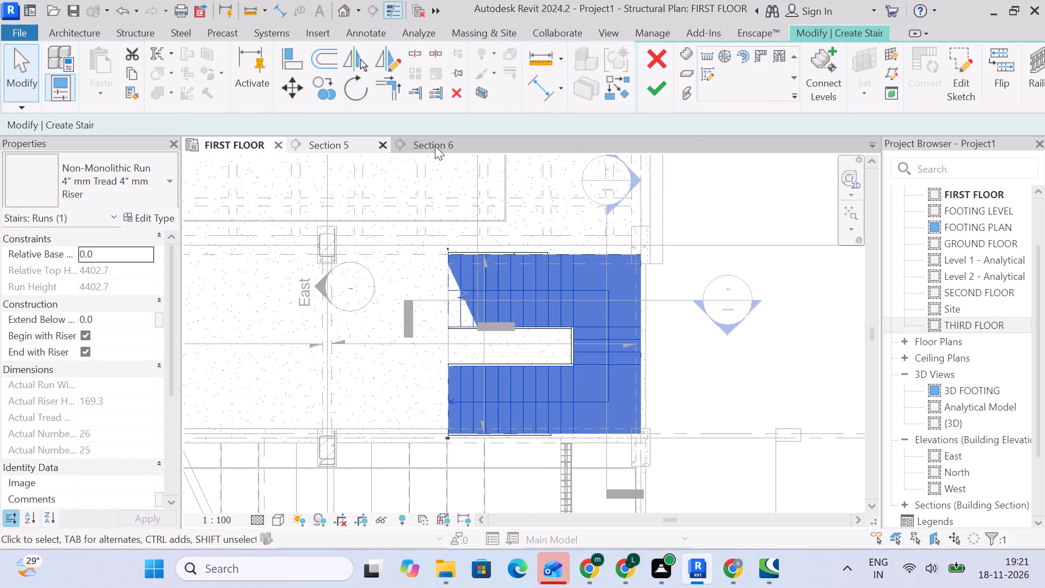
# Check the new run in the Section 5 view and finish the stair.
pyautogui.click(340, 146)
pyautogui.scroll(11, 403, 298)
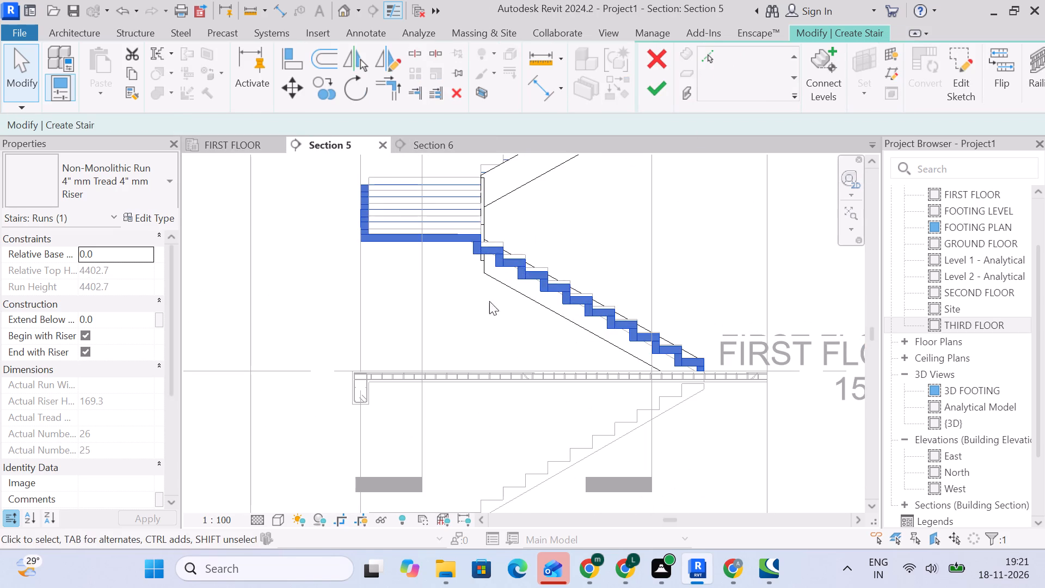
pyautogui.scroll(4, 595, 327)
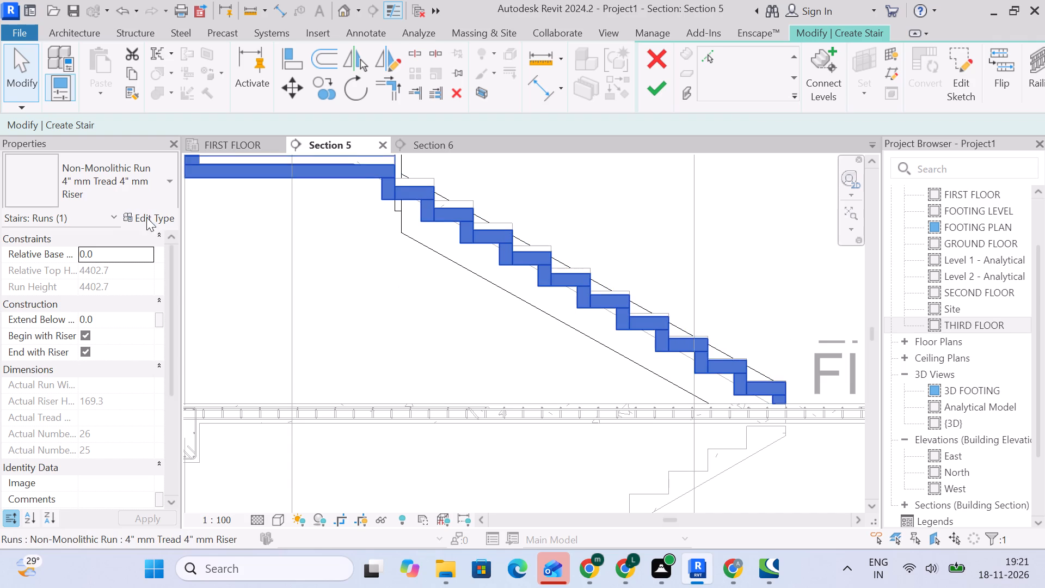
pyautogui.moveTo(147, 185); pyautogui.dragTo(147, 179)
pyautogui.click(145, 178)
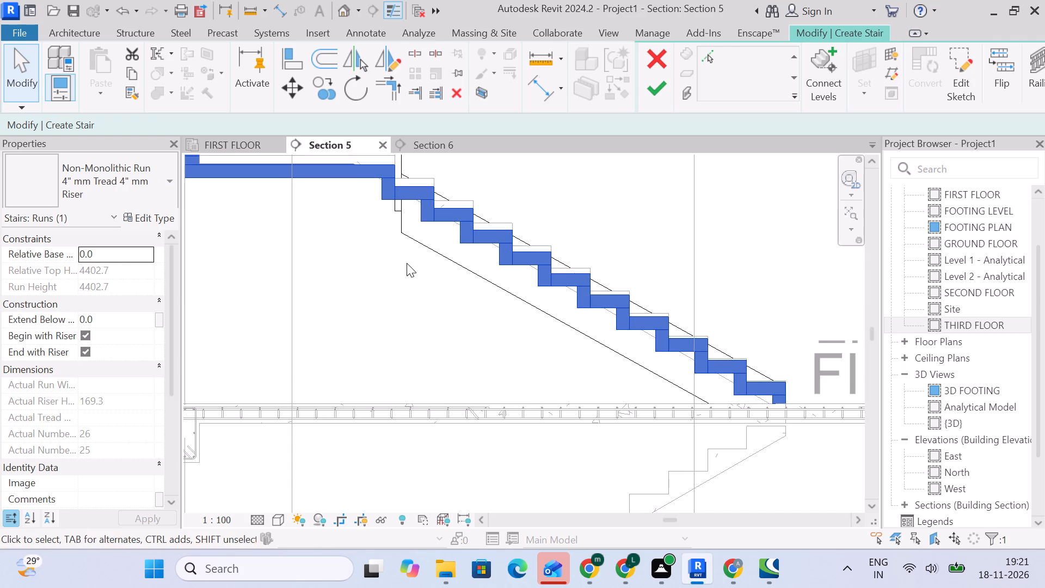
pyautogui.scroll(-5, 428, 259)
pyautogui.moveTo(433, 275); pyautogui.dragTo(435, 309, button='middle')
pyautogui.scroll(-3, 434, 296)
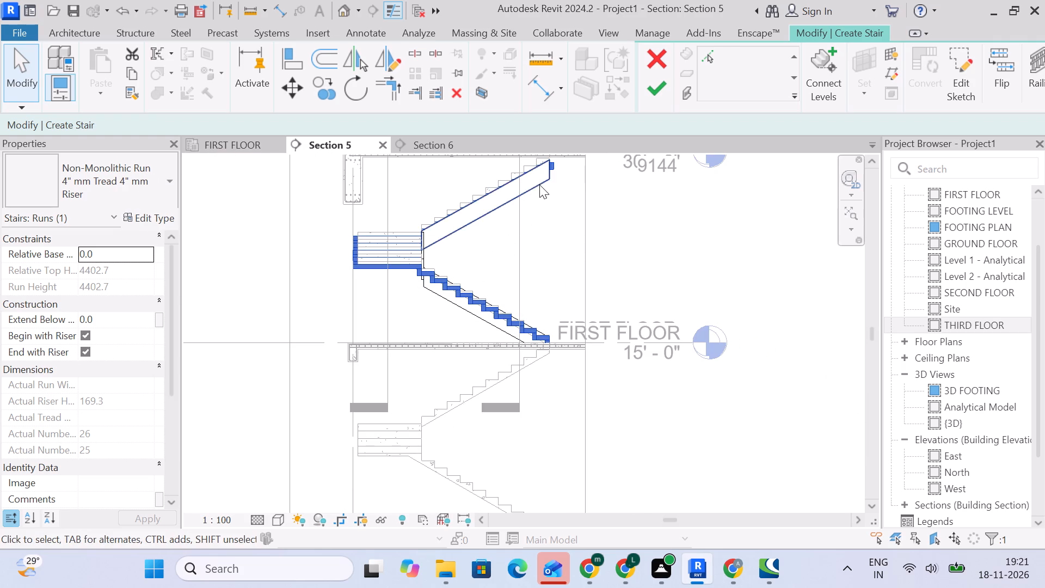
pyautogui.click(650, 82)
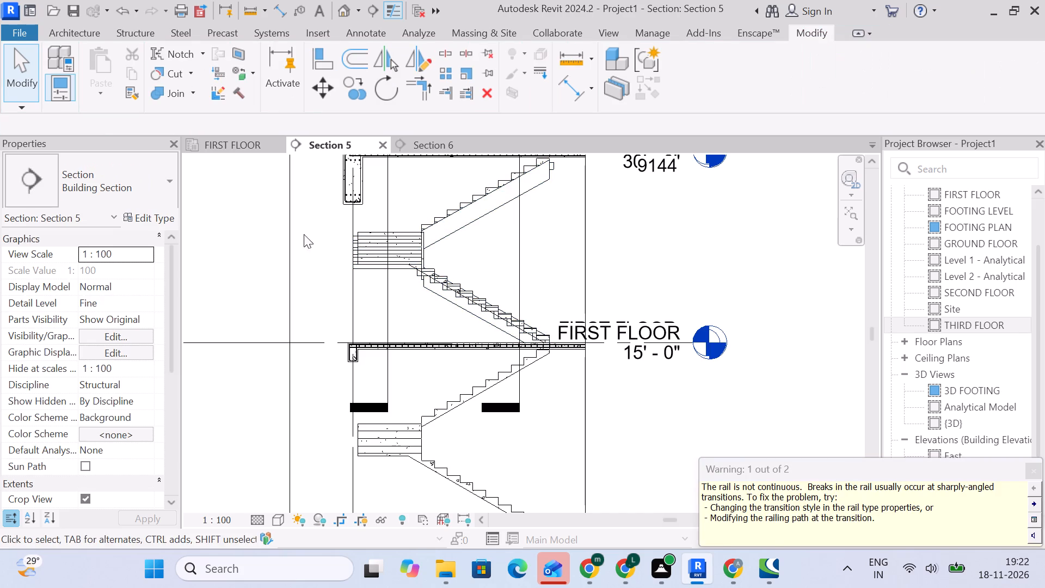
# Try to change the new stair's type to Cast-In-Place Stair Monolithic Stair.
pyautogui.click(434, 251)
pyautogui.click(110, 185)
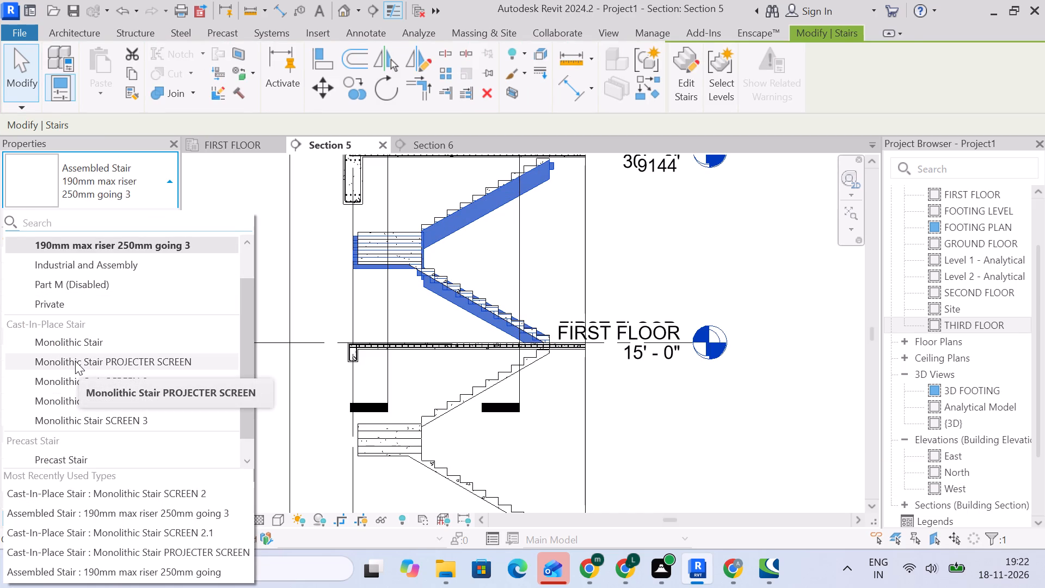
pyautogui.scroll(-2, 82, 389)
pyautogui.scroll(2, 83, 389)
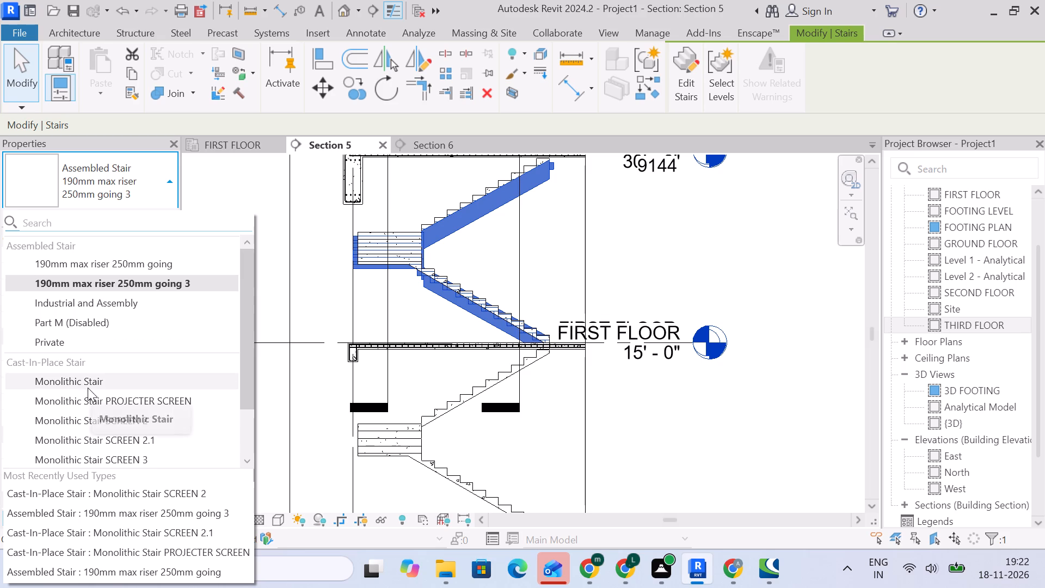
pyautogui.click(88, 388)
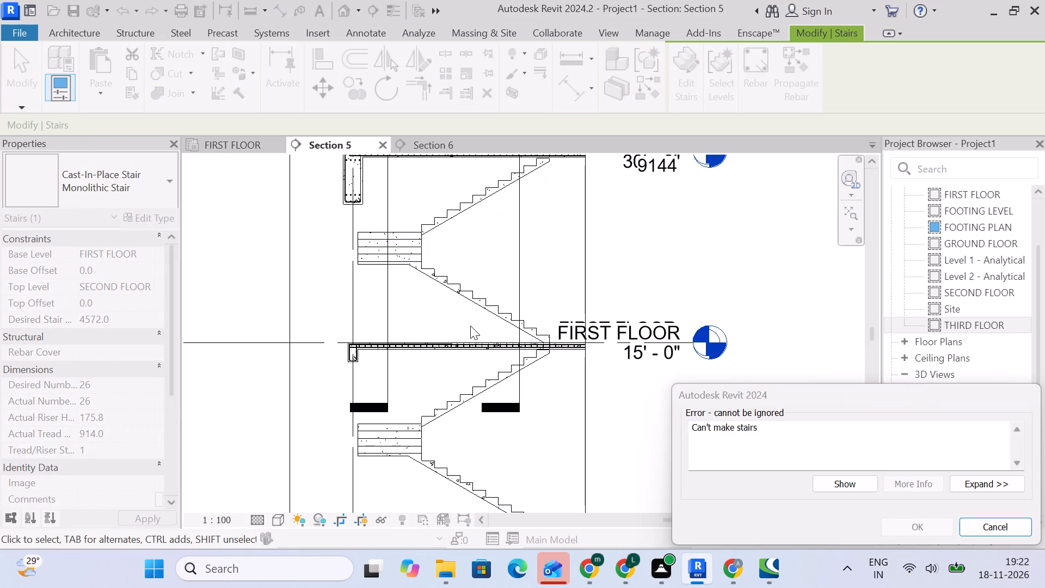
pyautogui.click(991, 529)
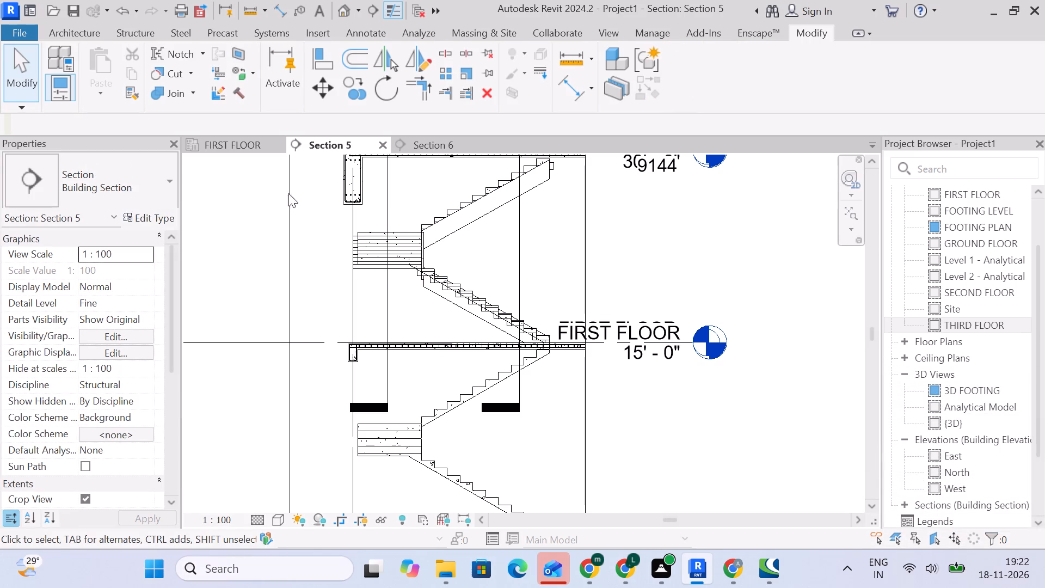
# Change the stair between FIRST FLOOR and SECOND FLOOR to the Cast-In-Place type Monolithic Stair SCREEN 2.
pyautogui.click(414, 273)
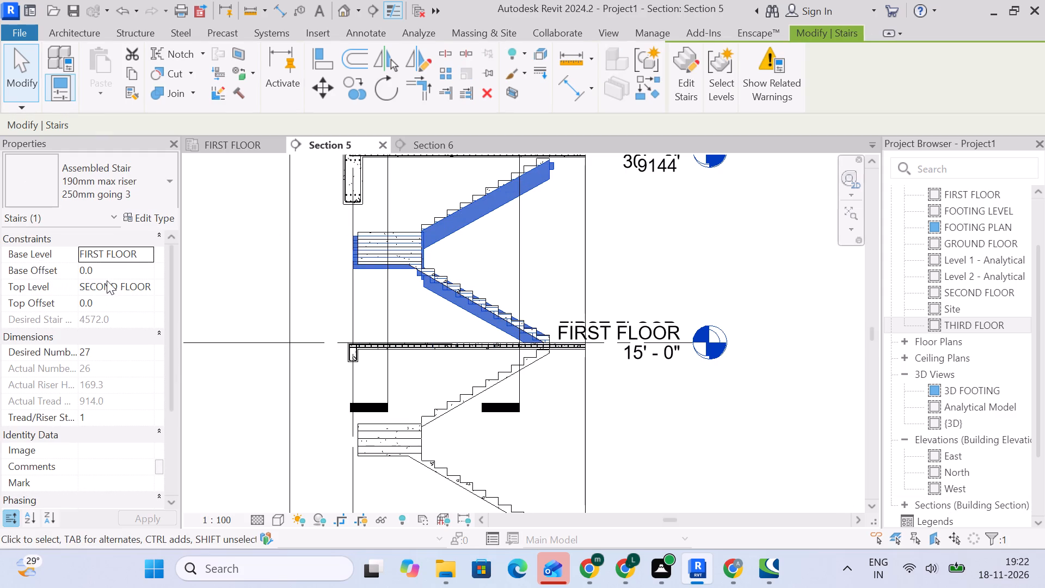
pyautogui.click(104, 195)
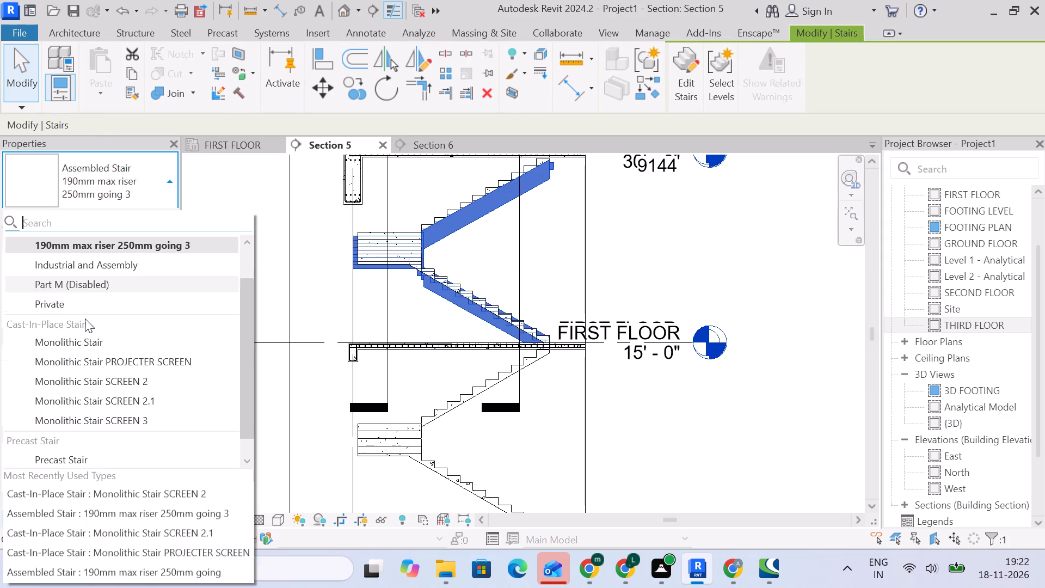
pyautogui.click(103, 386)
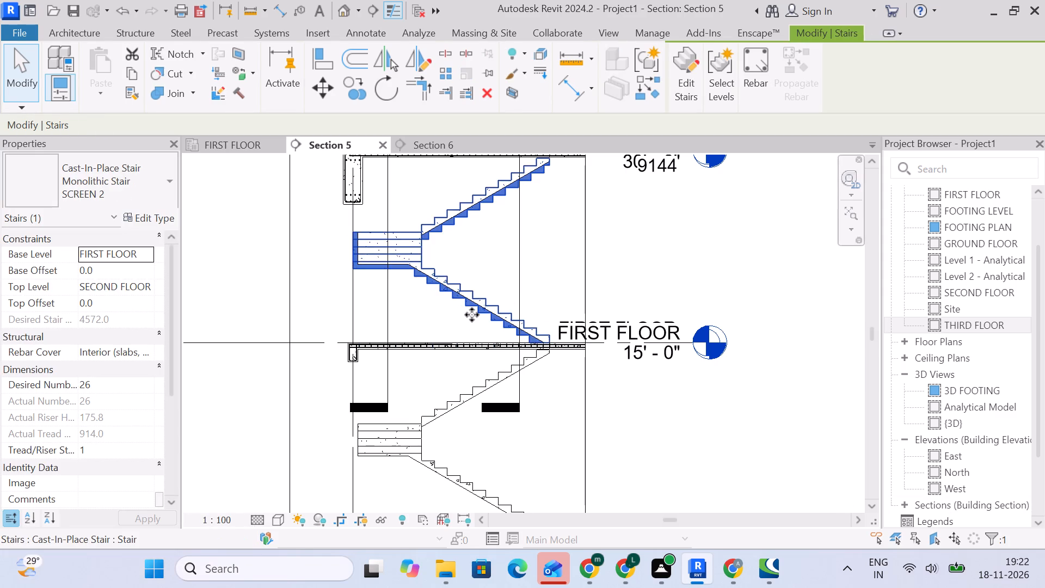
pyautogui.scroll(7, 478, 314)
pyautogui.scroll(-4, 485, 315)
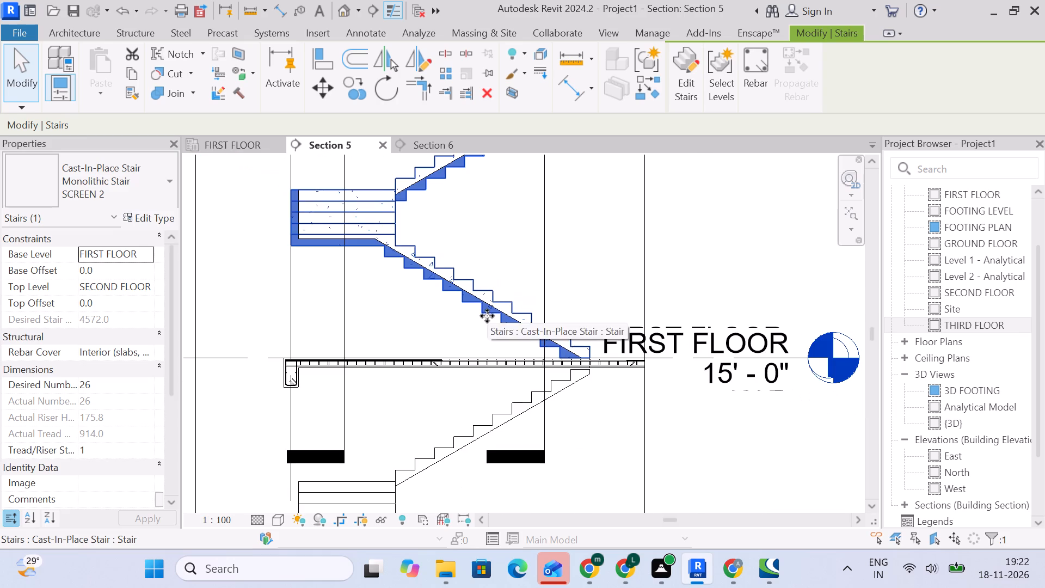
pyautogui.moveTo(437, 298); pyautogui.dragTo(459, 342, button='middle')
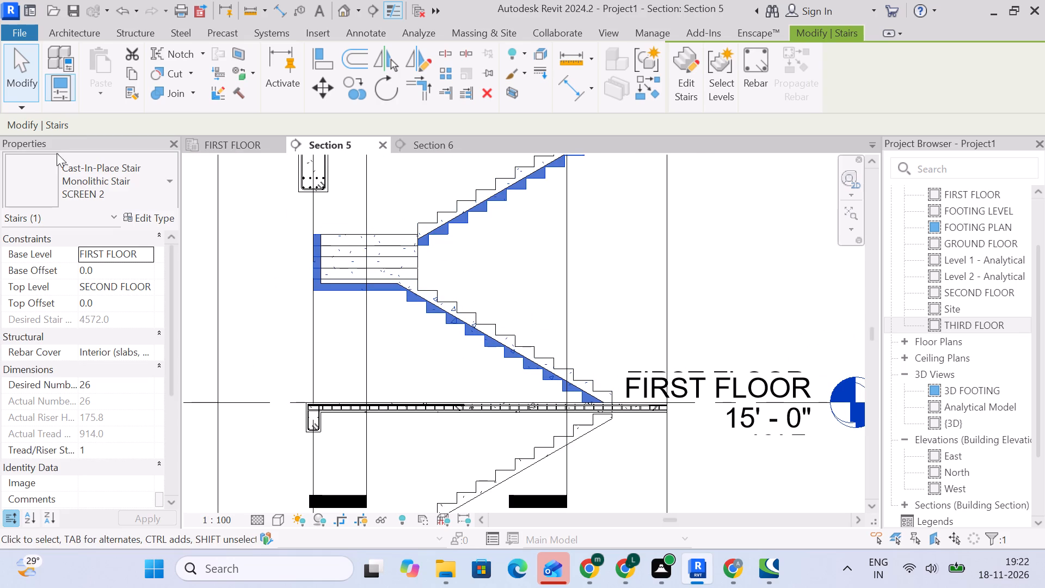
# Change the stair's type to Cast-In-Place Stair Monolithic Stair PROJECTER SCREEN and check its stepped profile in the section.
pyautogui.click(90, 178)
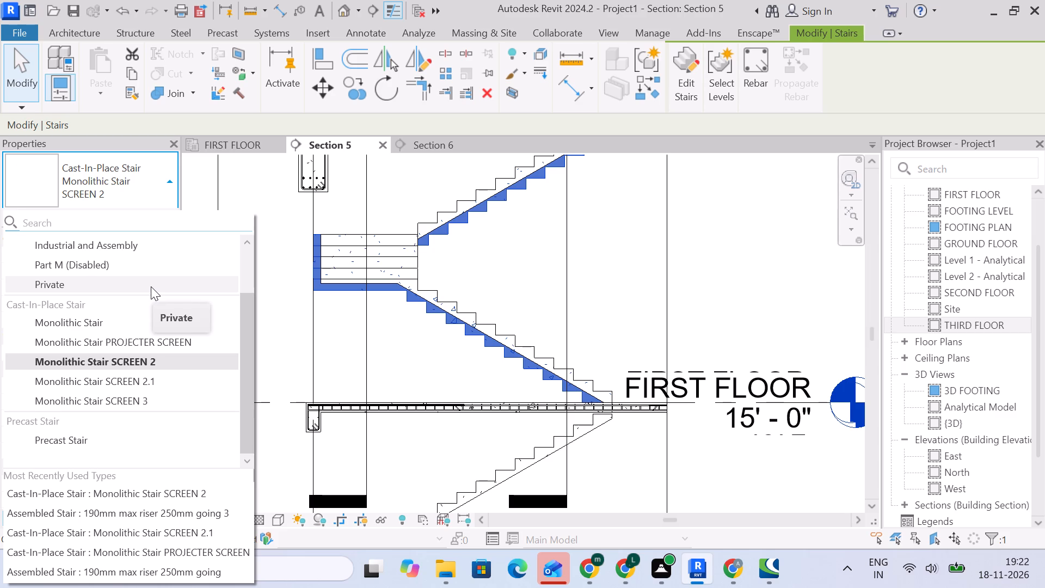
pyautogui.click(113, 341)
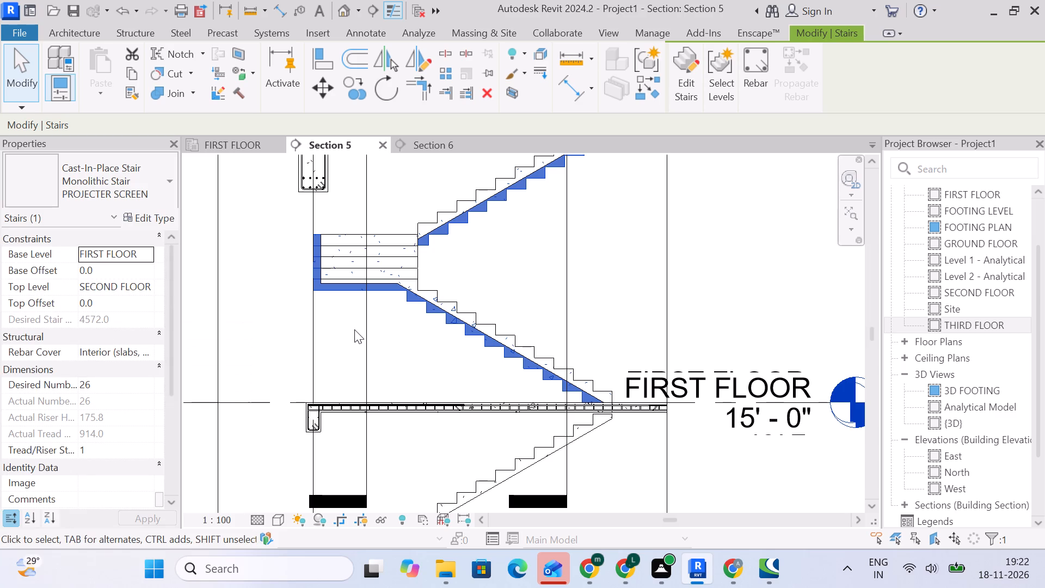
pyautogui.scroll(4, 426, 301)
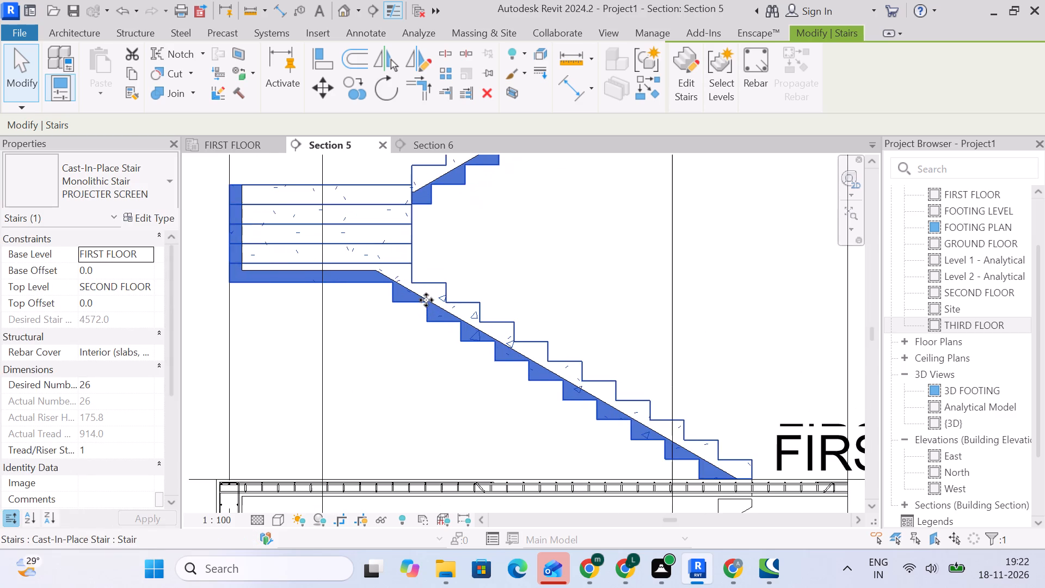
pyautogui.click(794, 283)
pyautogui.click(481, 335)
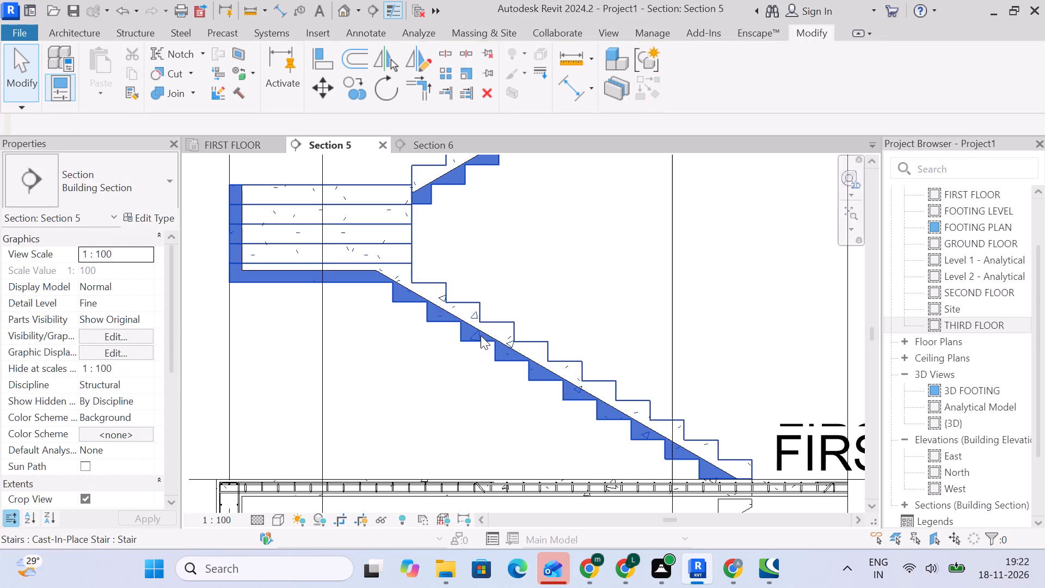
# Examine in Section 5 how the stair's flights meet the FIRST FLOOR and SECOND FLOOR slabs.
pyautogui.scroll(-4, 620, 336)
pyautogui.moveTo(620, 336); pyautogui.dragTo(414, 367, button='middle')
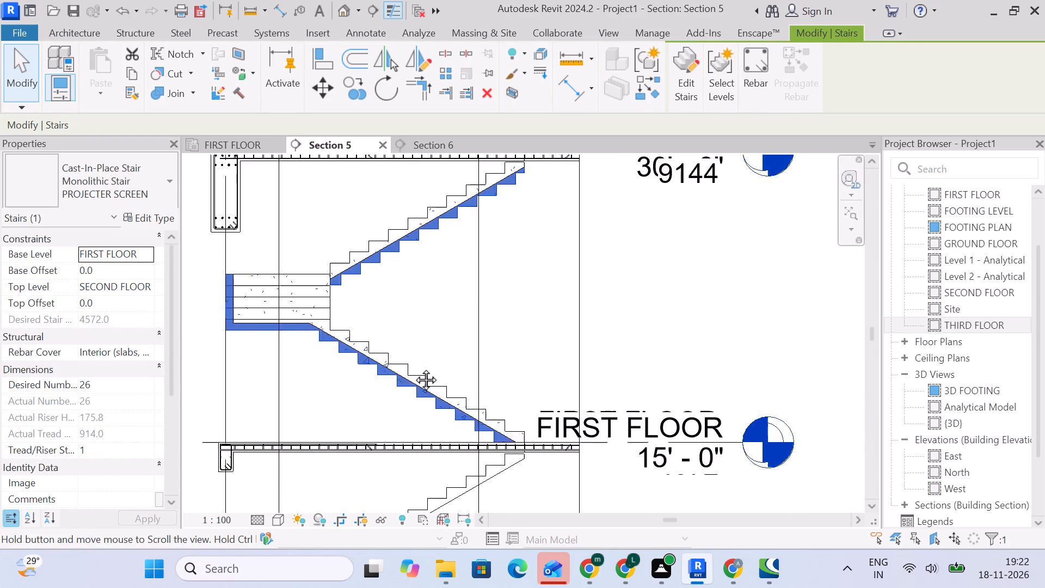
pyautogui.moveTo(414, 367); pyautogui.dragTo(402, 370, button='middle')
pyautogui.scroll(5, 352, 248)
pyautogui.scroll(-5, 373, 241)
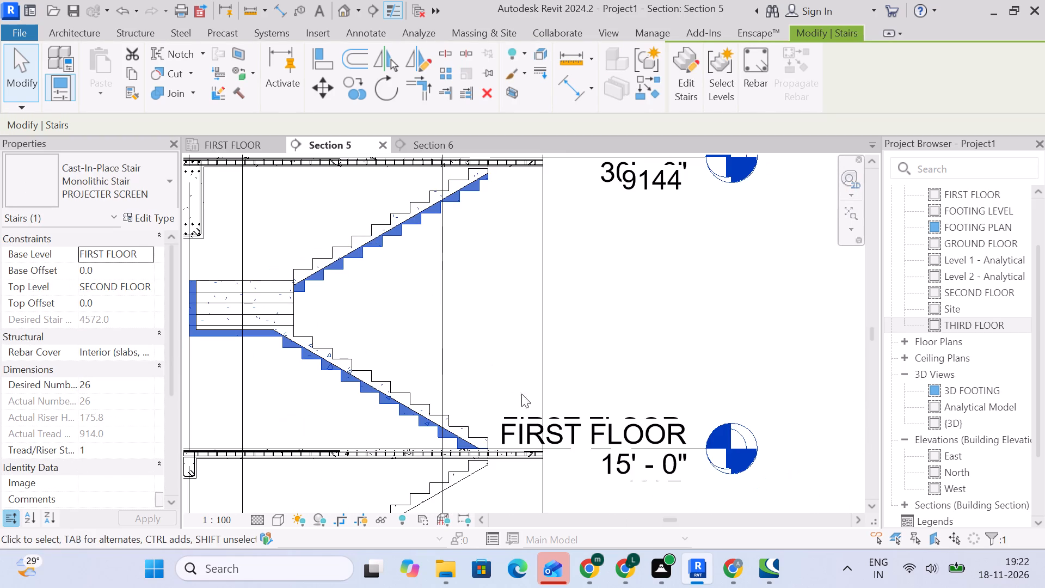
pyautogui.moveTo(591, 340); pyautogui.dragTo(573, 430, button='middle')
pyautogui.scroll(7, 465, 248)
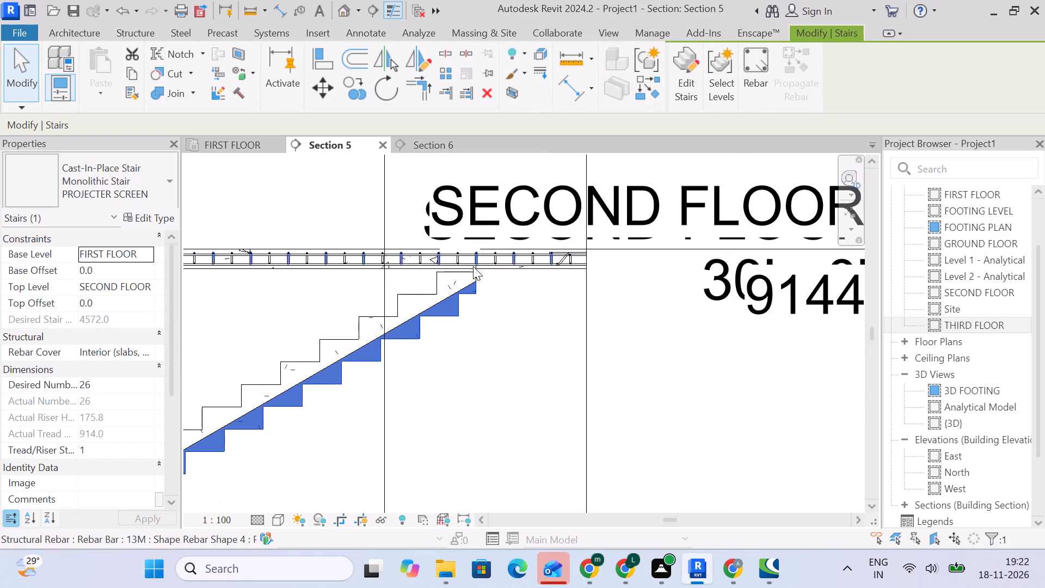
pyautogui.scroll(3, 473, 266)
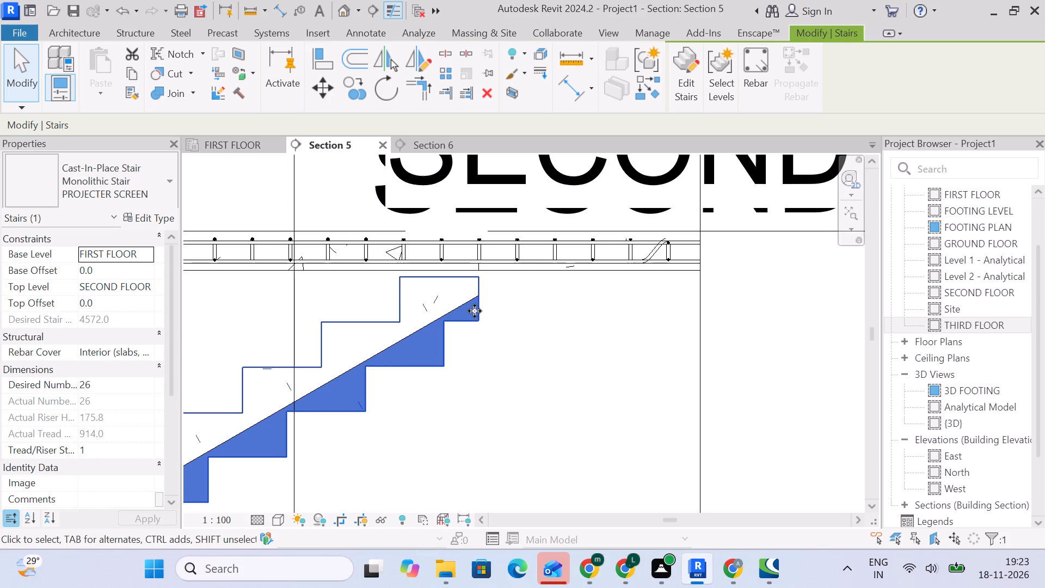
pyautogui.scroll(-8, 475, 311)
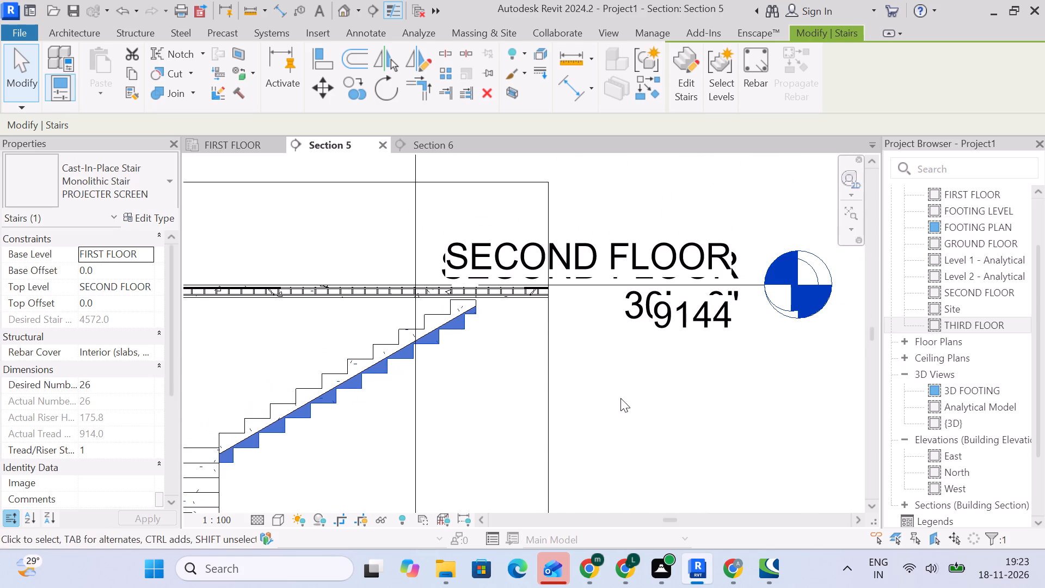
pyautogui.click(620, 398)
# Examine the stair's mid-landing and flight soffits in Section 5, and compare them with the stair below FIRST FLOOR.
pyautogui.scroll(-5, 465, 332)
pyautogui.moveTo(468, 334); pyautogui.dragTo(540, 294, button='middle')
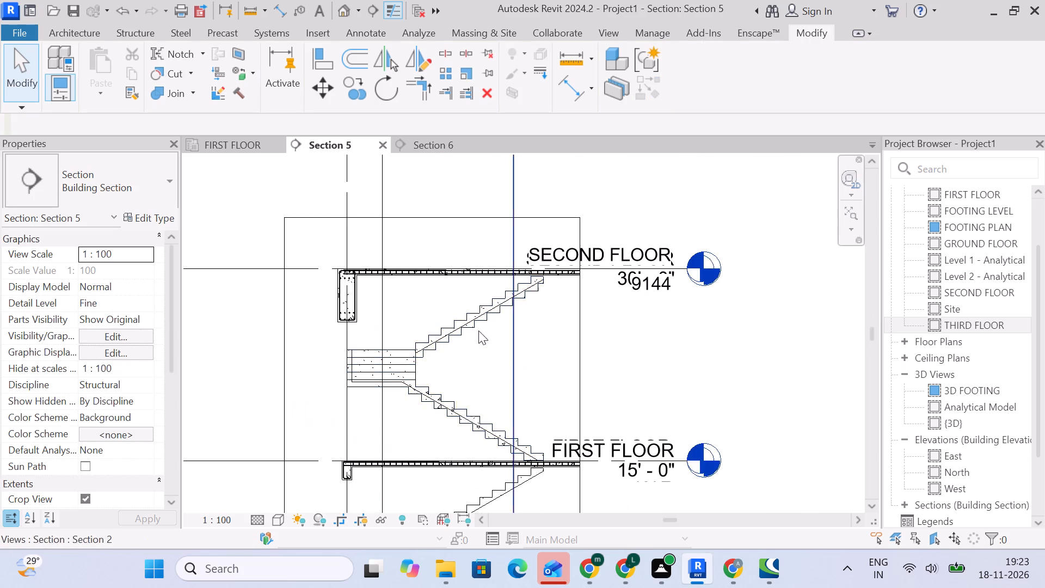
pyautogui.scroll(5, 419, 362)
pyautogui.scroll(4, 433, 421)
pyautogui.click(424, 425)
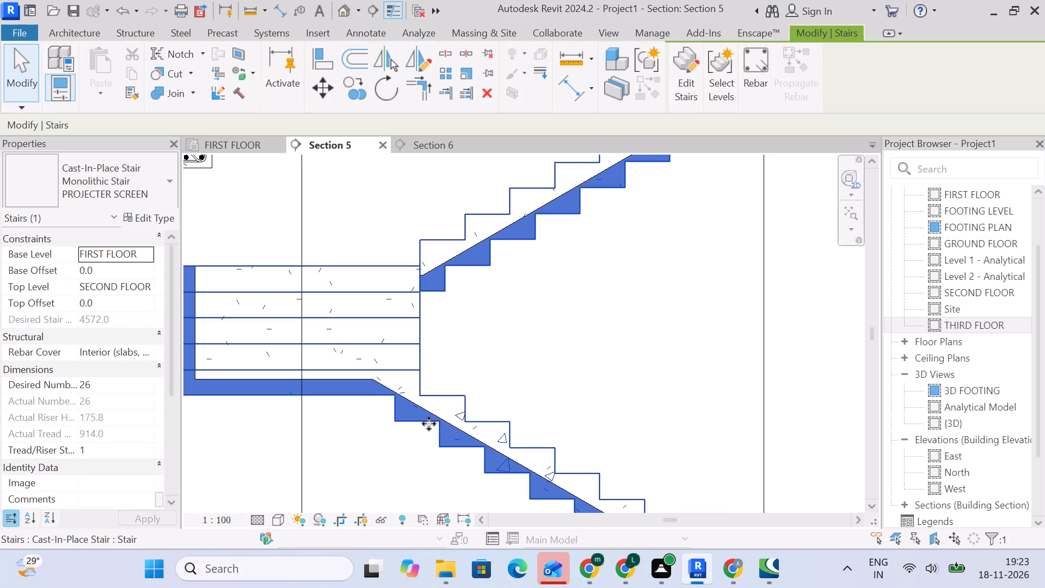
pyautogui.scroll(-4, 460, 406)
pyautogui.moveTo(456, 404); pyautogui.dragTo(396, 371, button='middle')
pyautogui.scroll(4, 378, 372)
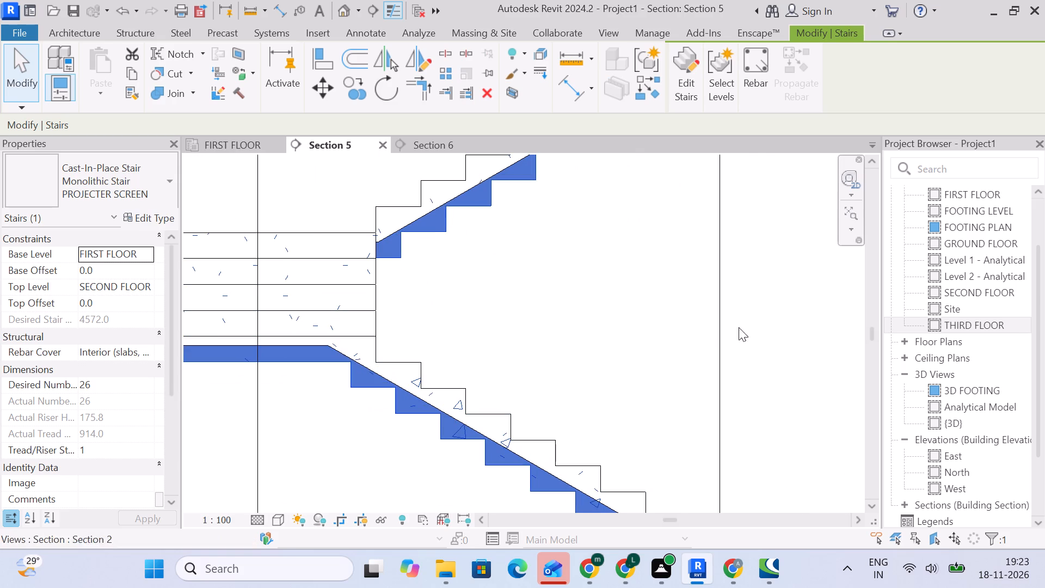
pyautogui.click(774, 326)
pyautogui.scroll(-4, 772, 326)
pyautogui.moveTo(772, 329); pyautogui.dragTo(646, 299, button='middle')
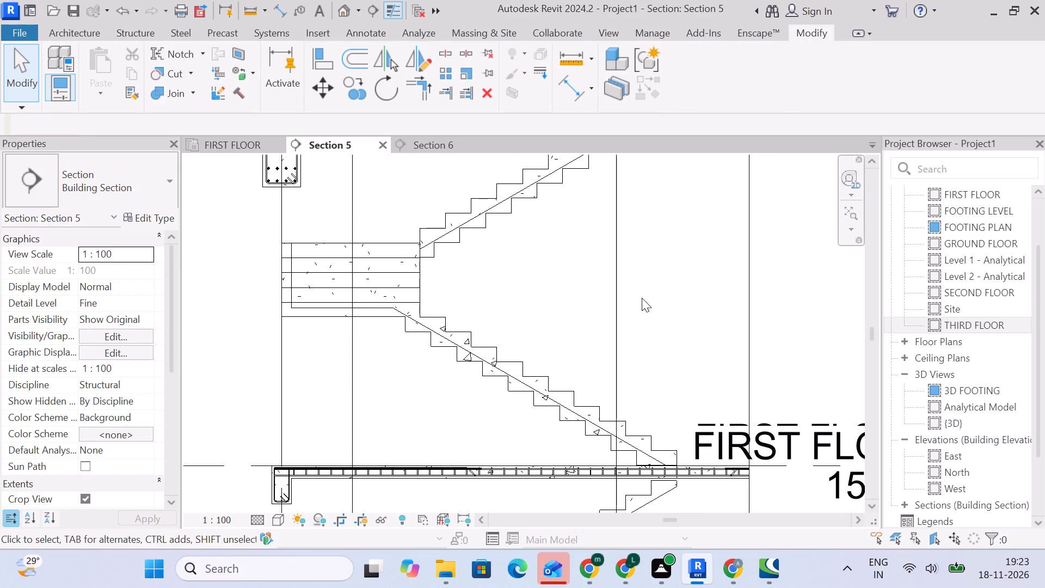
pyautogui.scroll(-5, 642, 298)
pyautogui.moveTo(641, 313); pyautogui.dragTo(587, 313, button='middle')
pyautogui.scroll(-1, 586, 311)
pyautogui.scroll(-2, 601, 267)
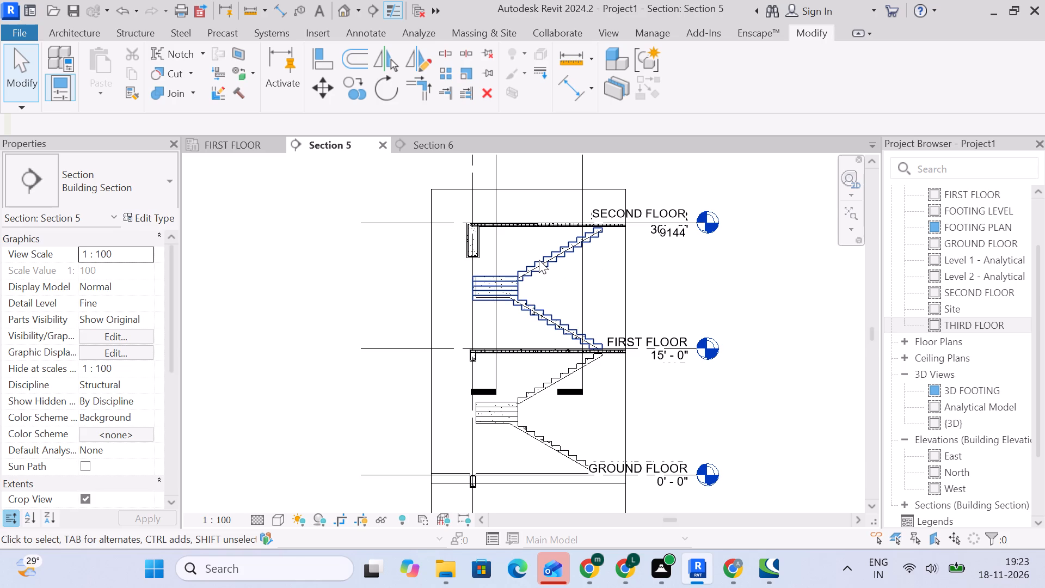
pyautogui.scroll(-4, 595, 264)
pyautogui.moveTo(595, 264); pyautogui.dragTo(494, 264, button='middle')
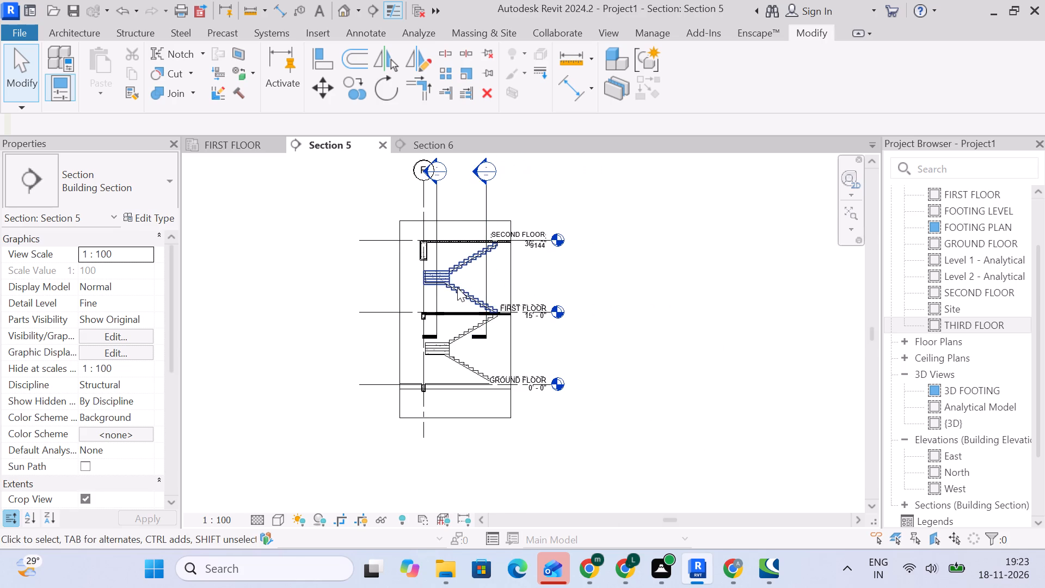
# Extend the top of Section 5's crop region upward to above the THIRD FLOOR level.
pyautogui.scroll(4, 454, 287)
pyautogui.click(454, 287)
pyautogui.scroll(-4, 481, 259)
pyautogui.moveTo(483, 259); pyautogui.dragTo(482, 375, button='middle')
pyautogui.click(654, 261)
pyautogui.click(466, 318)
pyautogui.moveTo(465, 321); pyautogui.dragTo(466, 151)
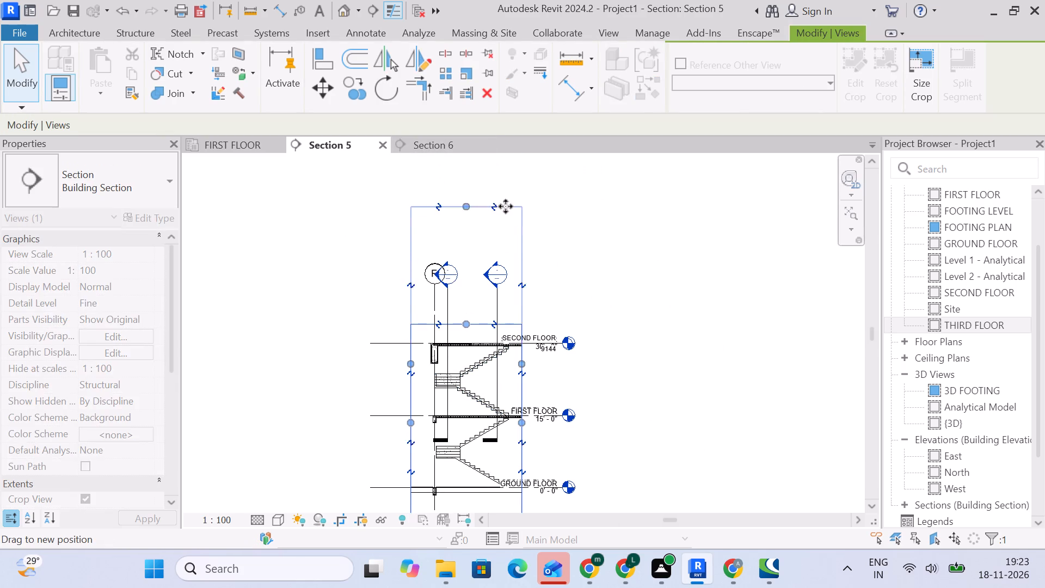
pyautogui.scroll(-3, 514, 211)
pyautogui.moveTo(530, 230); pyautogui.dragTo(525, 406, button='middle')
pyautogui.scroll(1, 518, 351)
pyautogui.click(494, 243)
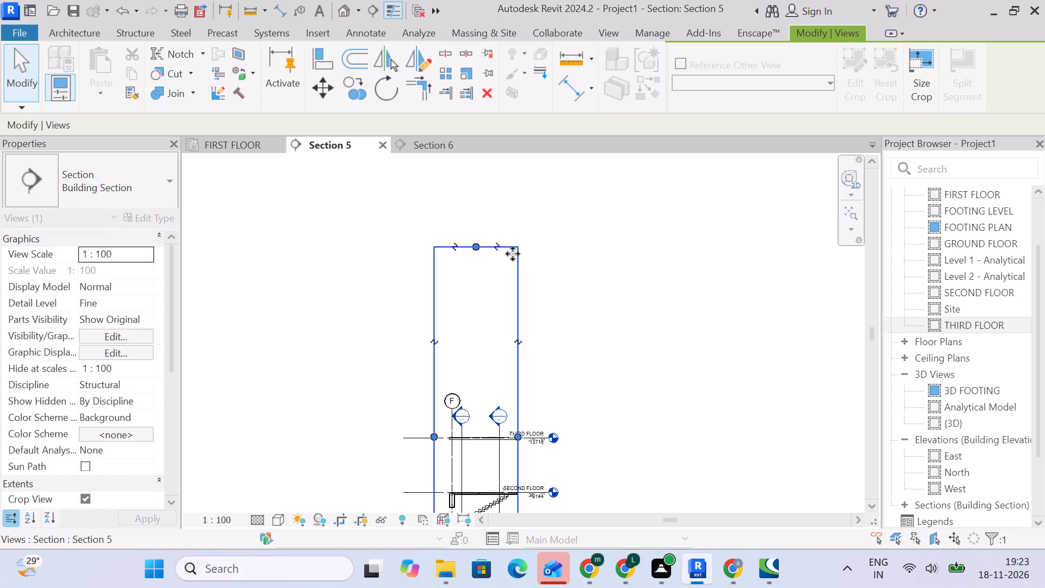
# Copy the stair between FIRST FLOOR and SECOND FLOOR and paste it aligned to the GROUND FLOOR level.
pyautogui.scroll(-4, 622, 276)
pyautogui.moveTo(622, 284); pyautogui.dragTo(612, 178, button='middle')
pyautogui.scroll(10, 556, 292)
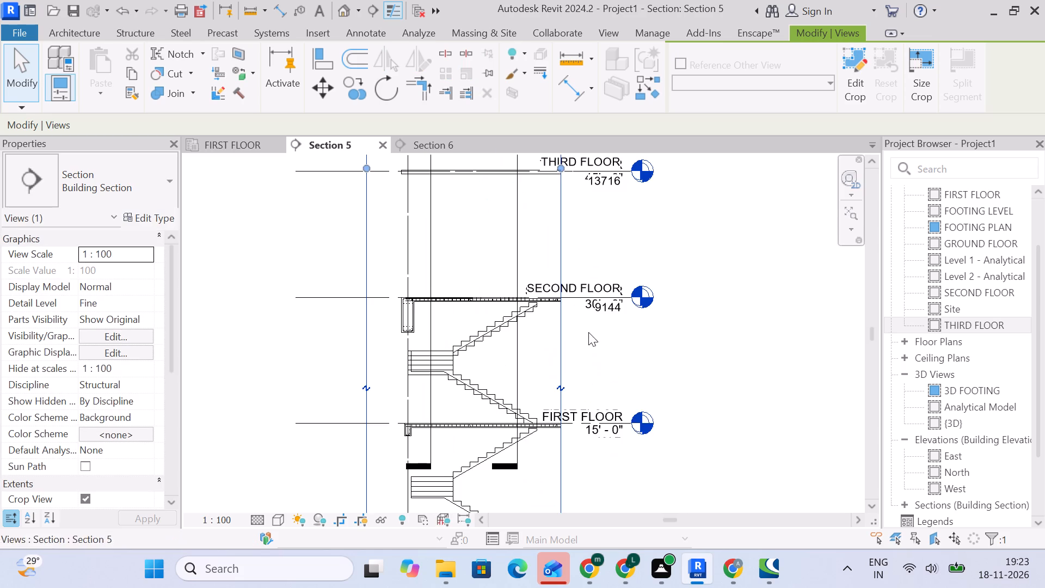
pyautogui.moveTo(597, 334); pyautogui.dragTo(586, 362, button='middle')
pyautogui.moveTo(596, 363); pyautogui.dragTo(588, 289, button='middle')
pyautogui.scroll(-3, 588, 290)
pyautogui.moveTo(589, 293); pyautogui.dragTo(585, 255, button='middle')
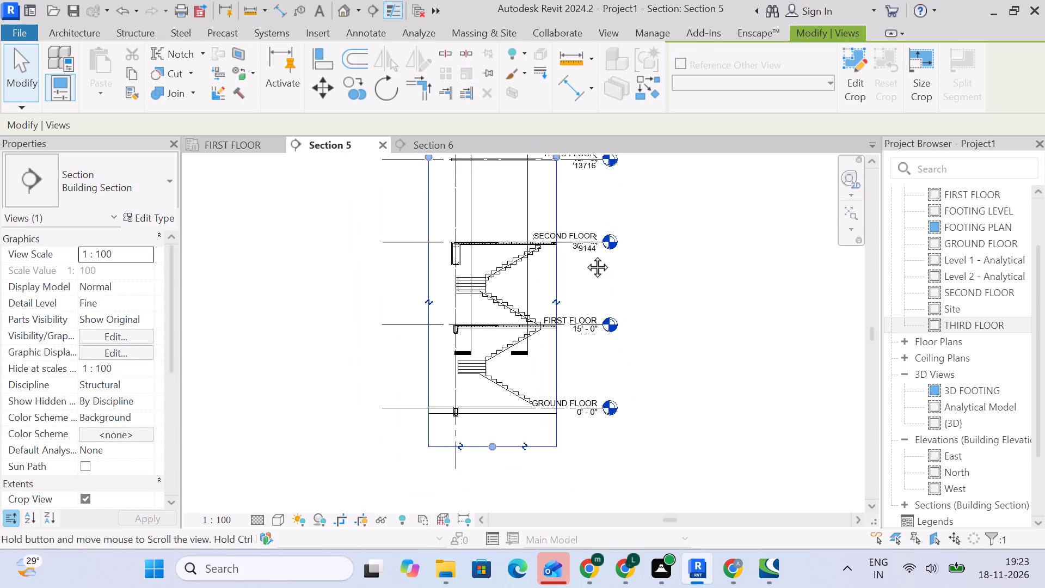
pyautogui.moveTo(585, 255); pyautogui.dragTo(585, 249, button='middle')
pyautogui.click(495, 291)
pyautogui.click(126, 74)
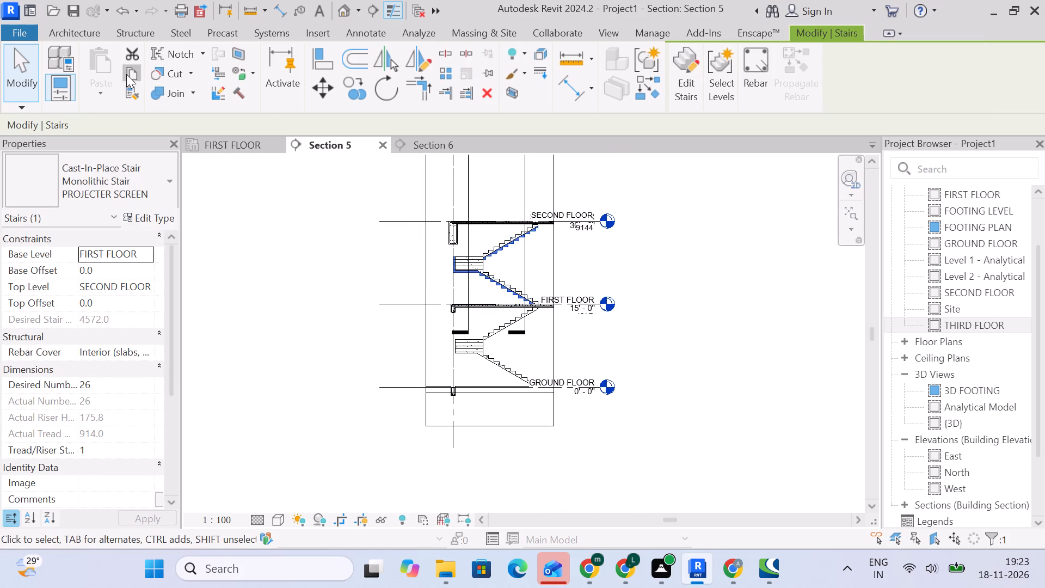
pyautogui.click(88, 100)
pyautogui.moveTo(121, 148); pyautogui.dragTo(130, 155)
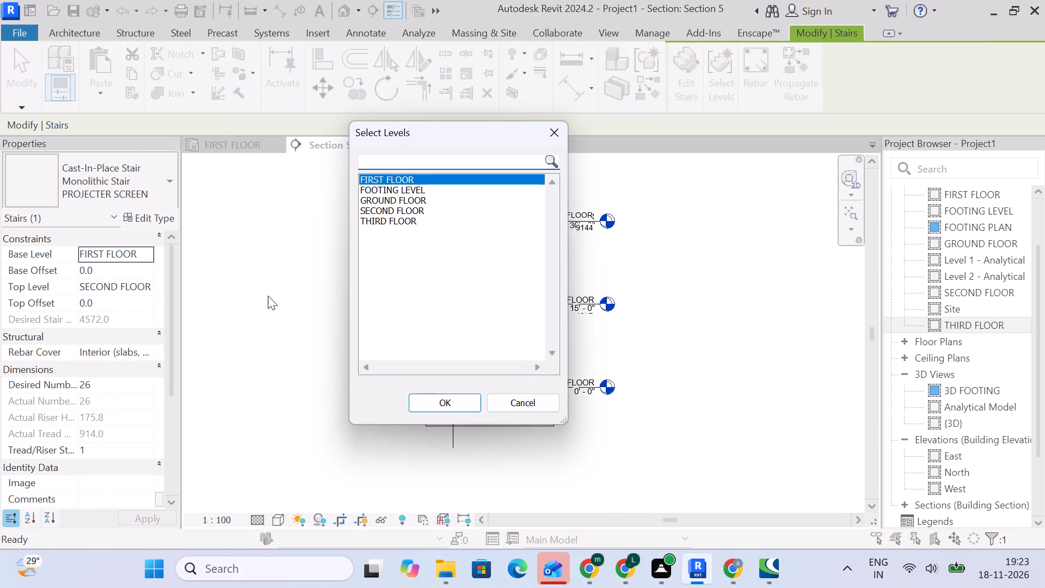
pyautogui.click(391, 201)
pyautogui.click(466, 402)
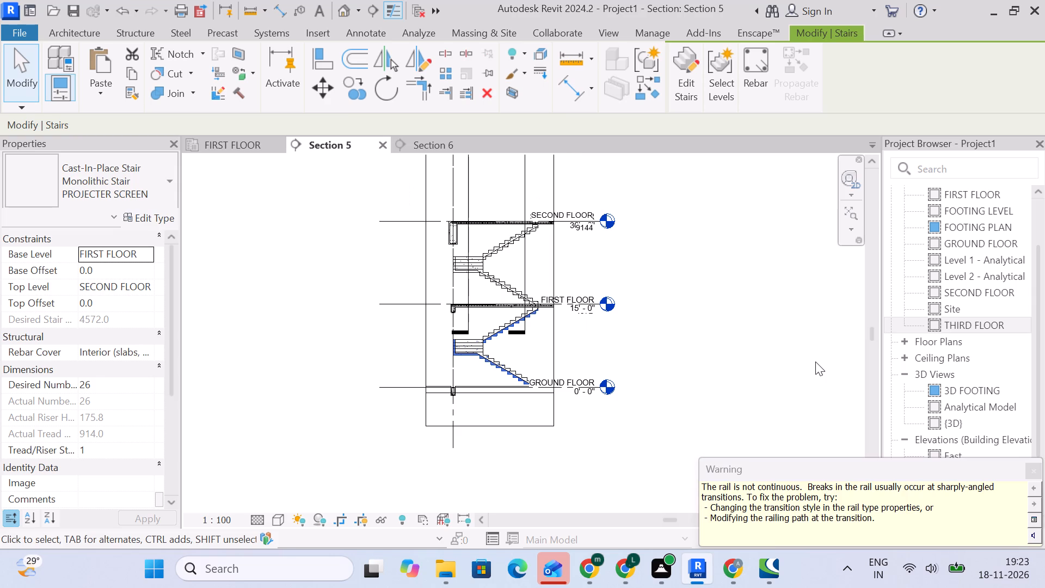
pyautogui.click(752, 268)
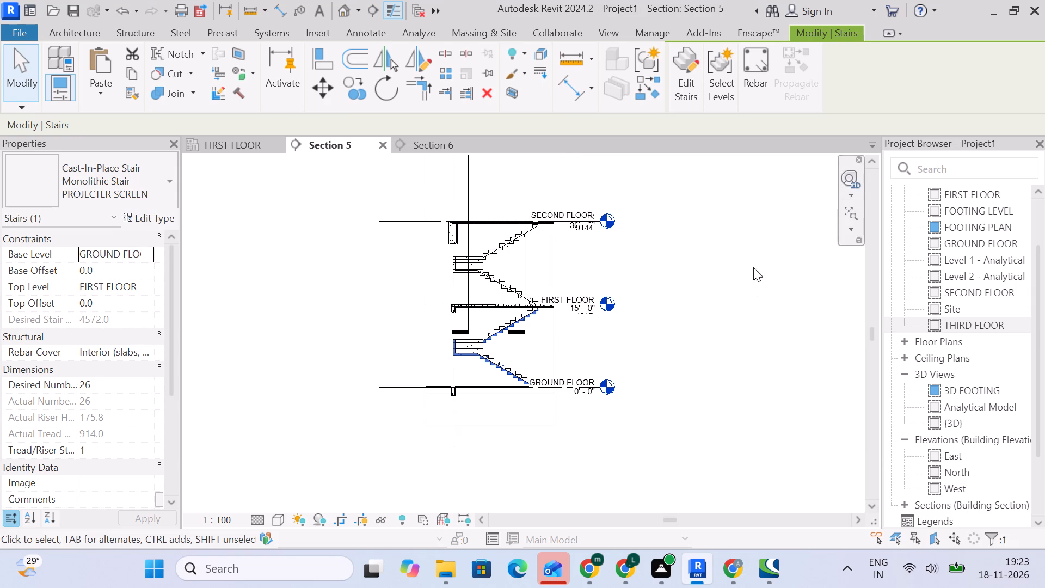
# Compare the pasted stair with the original stair above it in the section, checking the base and top levels.
pyautogui.click(502, 334)
pyautogui.click(760, 338)
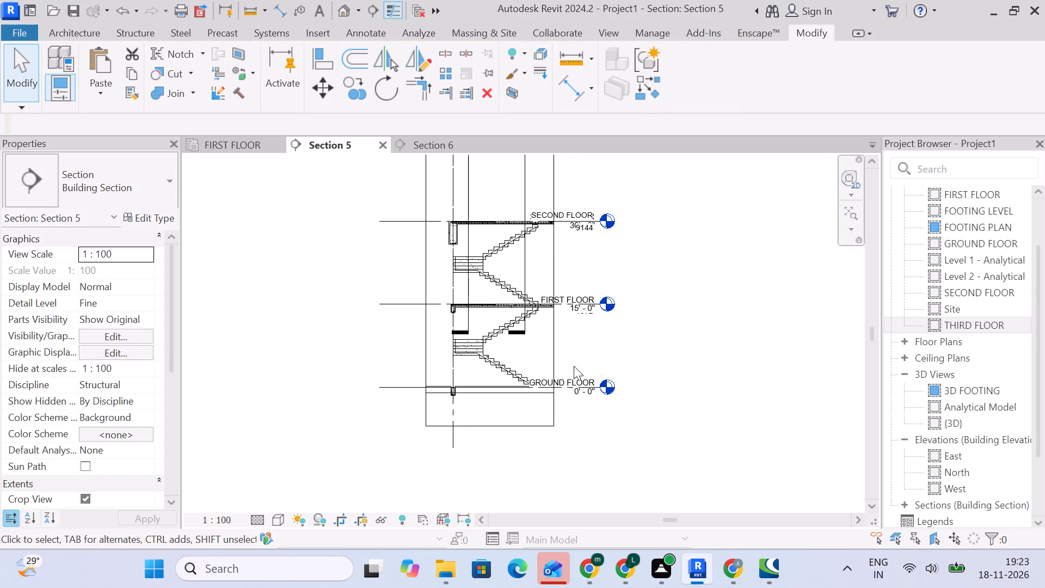
pyautogui.scroll(4, 526, 379)
pyautogui.click(465, 320)
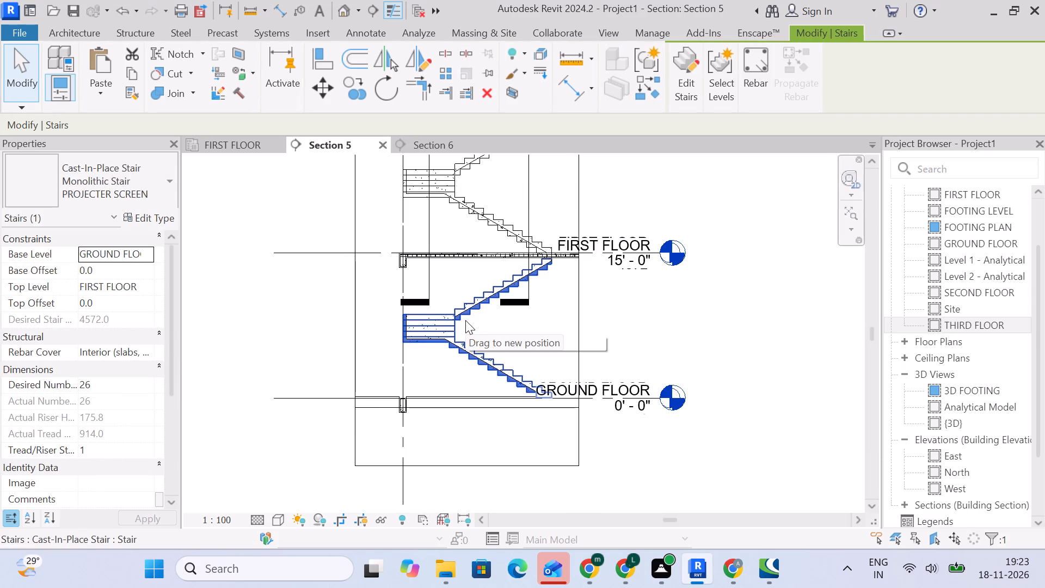
pyautogui.click(477, 220)
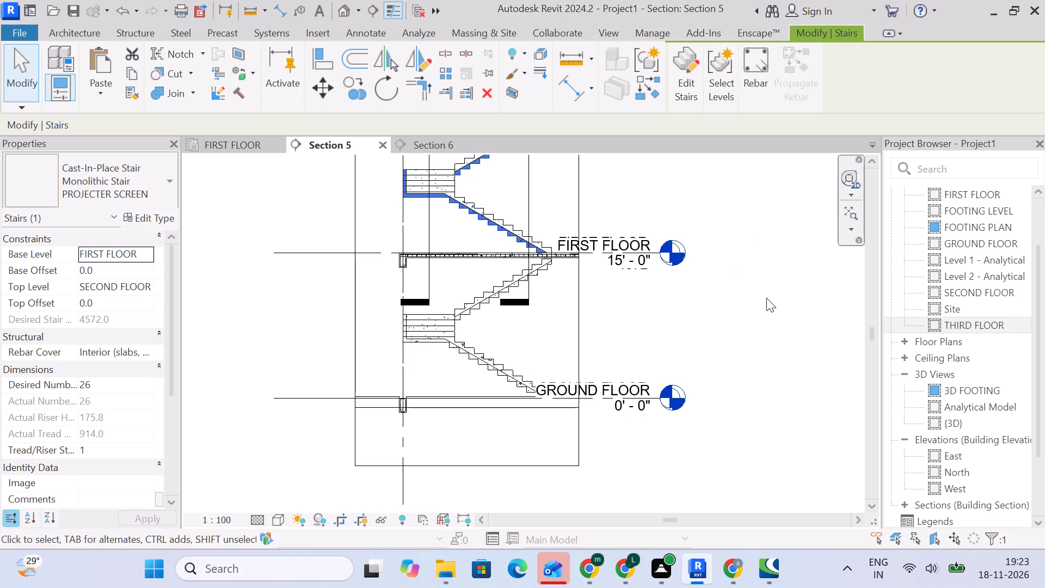
pyautogui.click(766, 298)
pyautogui.scroll(-5, 766, 301)
pyautogui.moveTo(528, 157); pyautogui.dragTo(717, 444)
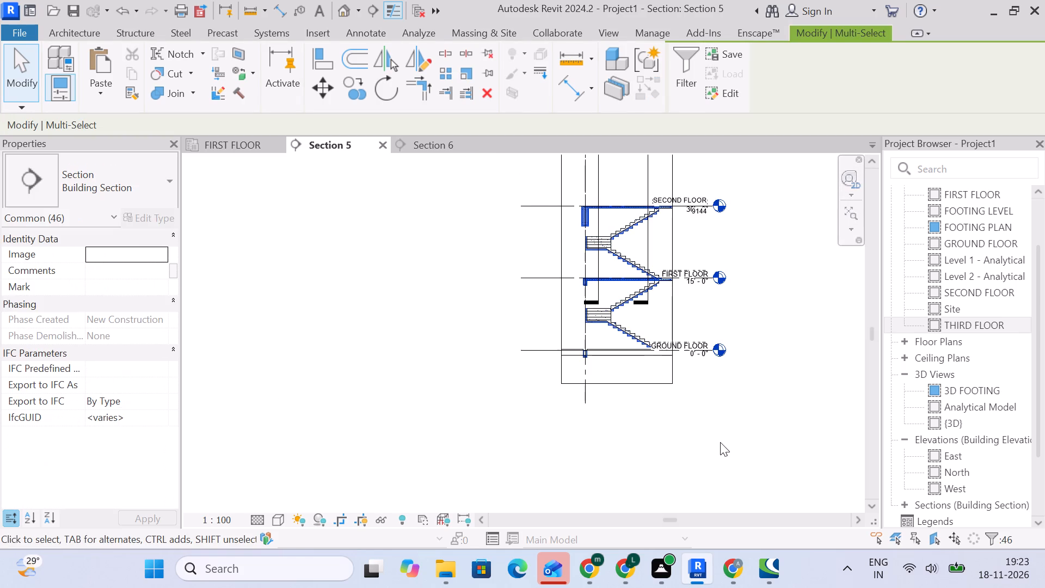
pyautogui.moveTo(759, 406); pyautogui.dragTo(534, 457, button='middle')
pyautogui.click(582, 360)
pyautogui.scroll(5, 402, 370)
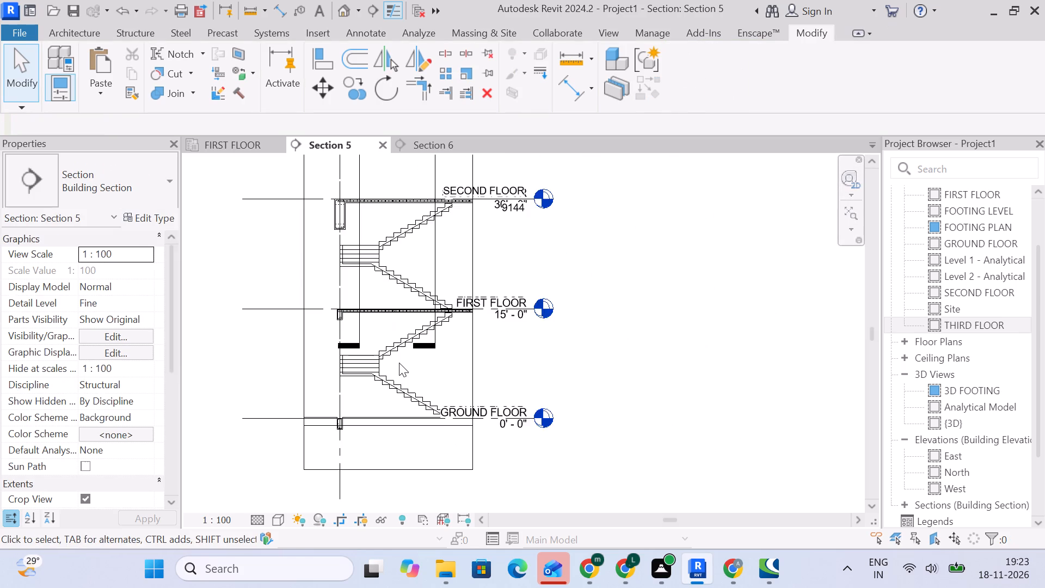
# Inspect the landing and flights of the pasted stair between GROUND FLOOR and FIRST FLOOR in close view.
pyautogui.click(402, 338)
pyautogui.moveTo(711, 376); pyautogui.dragTo(824, 335, button='middle')
pyautogui.scroll(5, 419, 350)
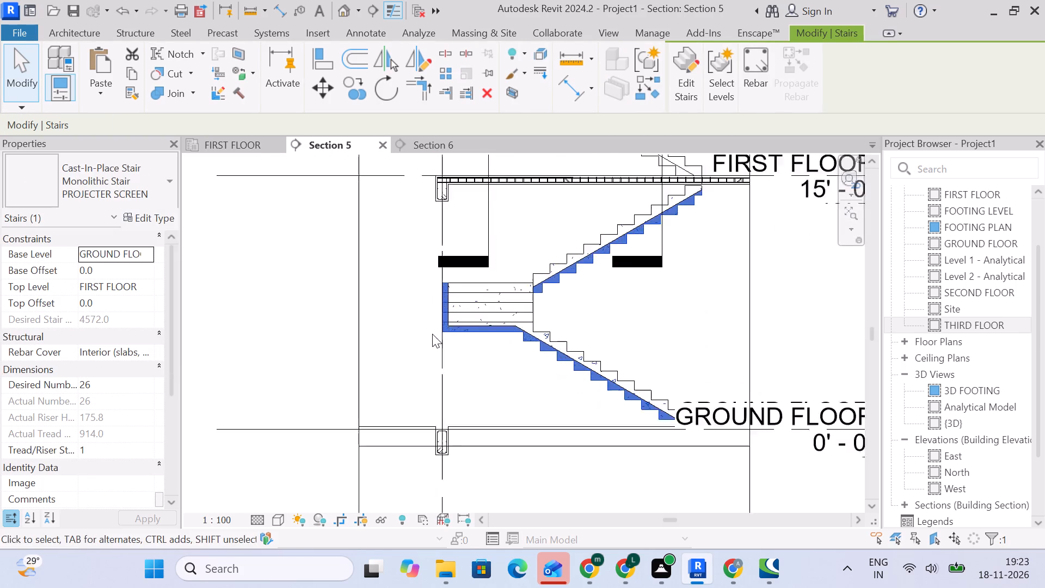
pyautogui.scroll(4, 464, 328)
pyautogui.moveTo(541, 358); pyautogui.dragTo(460, 353, button='middle')
pyautogui.scroll(1, 541, 358)
pyautogui.scroll(-11, 460, 352)
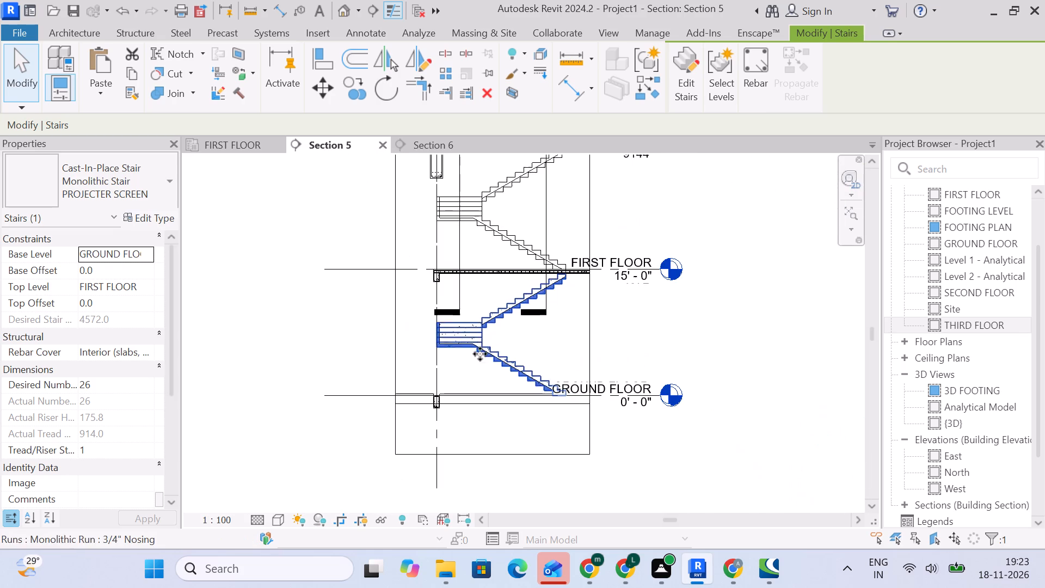
pyautogui.click(711, 349)
pyautogui.scroll(-4, 711, 347)
pyautogui.moveTo(711, 348); pyautogui.dragTo(596, 389, button='middle')
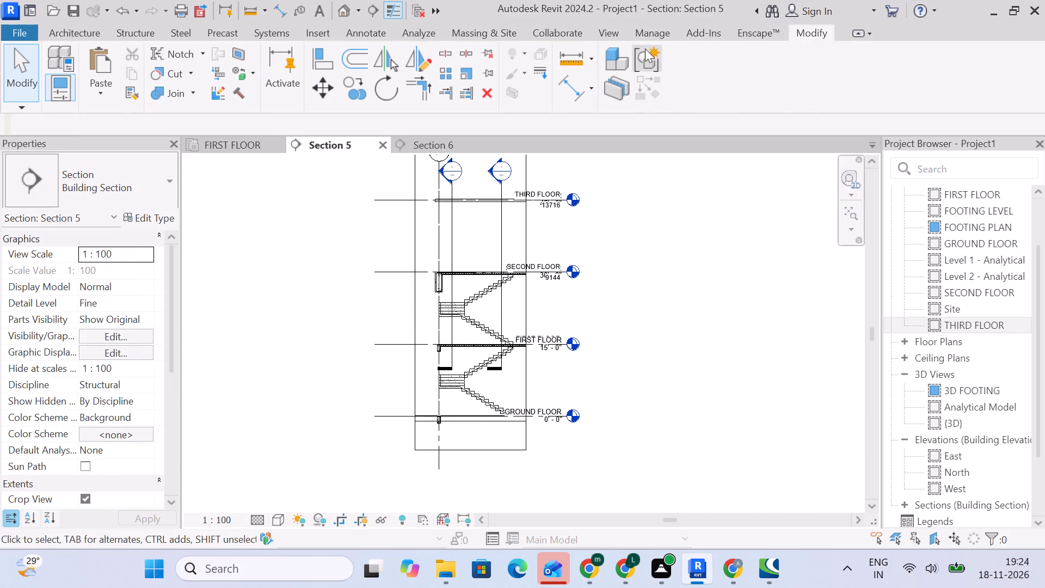
# Unload the linked Revit model s2 theater.rvt from the project.
pyautogui.click(653, 33)
pyautogui.click(695, 79)
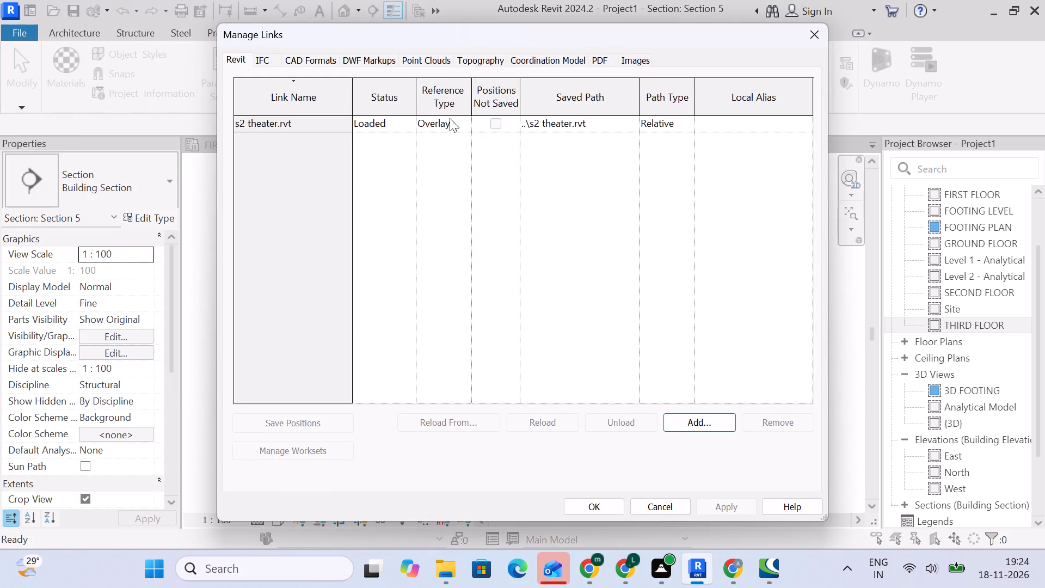
pyautogui.click(334, 126)
pyautogui.click(619, 425)
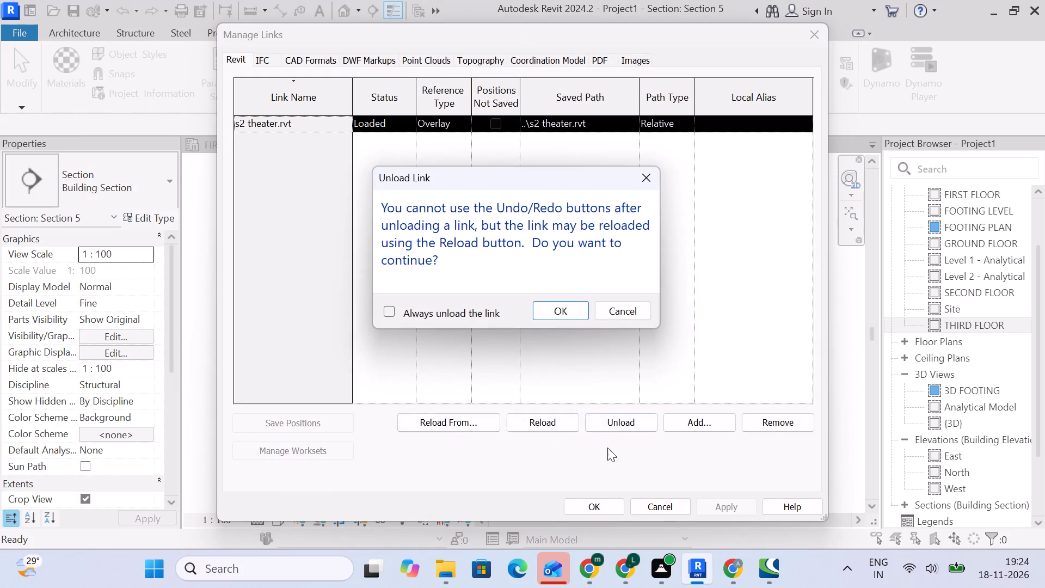
pyautogui.click(561, 307)
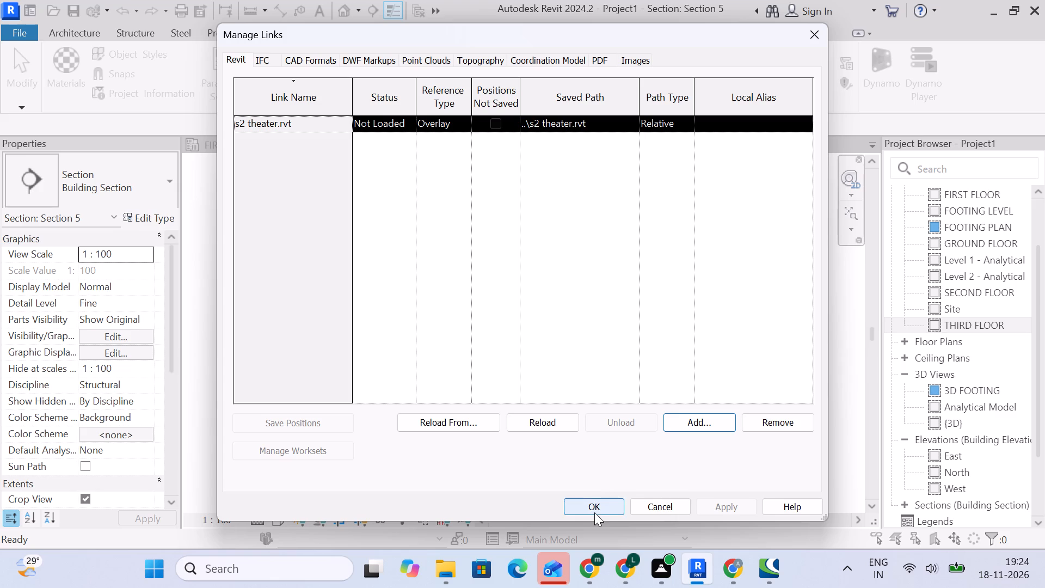
pyautogui.click(594, 506)
# Open the default 3D view and examine the whole structural frame and its stairs from several sides.
pyautogui.click(679, 328)
pyautogui.scroll(5, 474, 301)
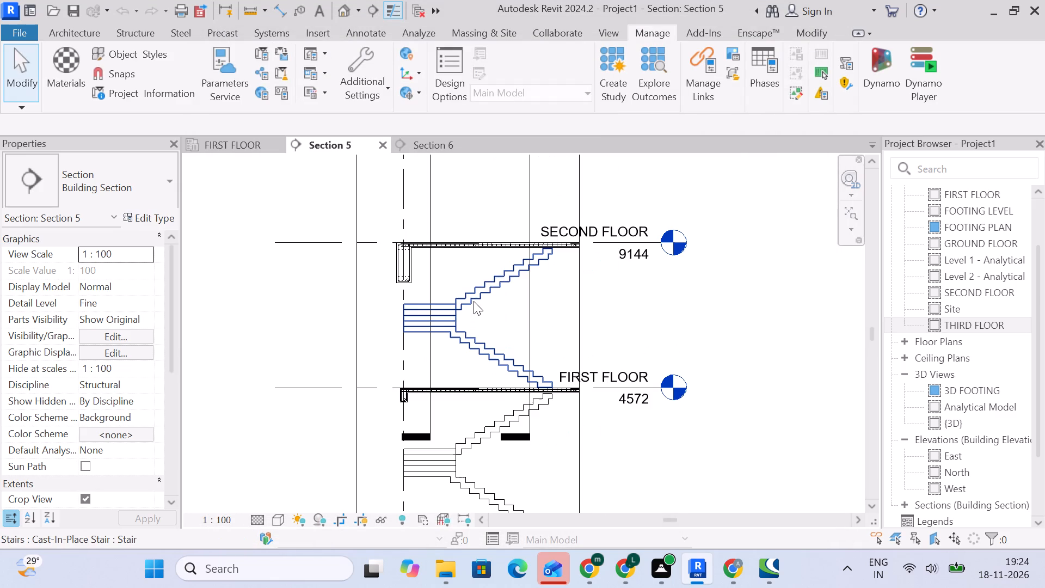
pyautogui.click(340, 7)
pyautogui.scroll(6, 638, 381)
pyautogui.scroll(4, 681, 346)
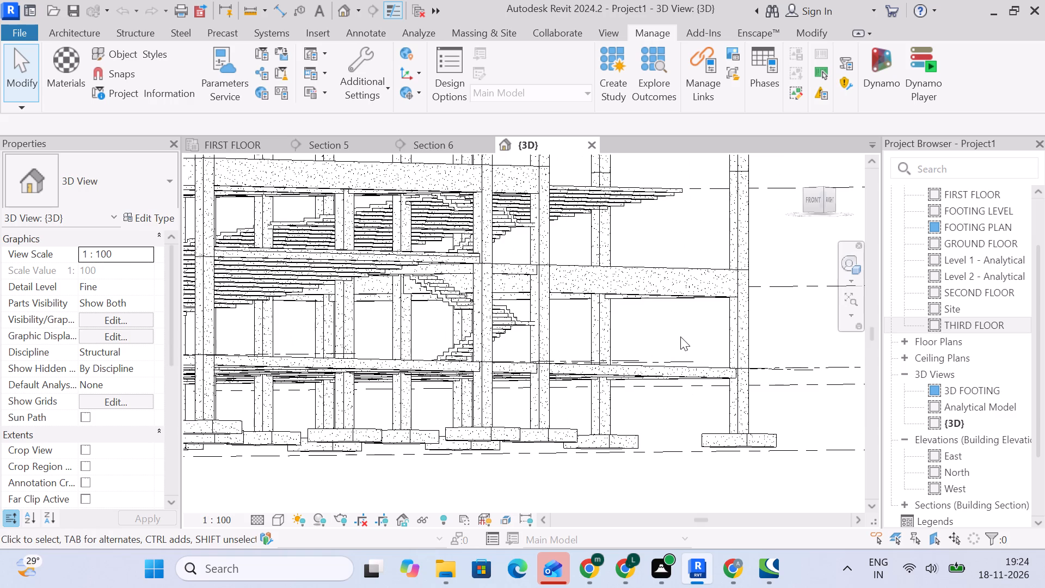
pyautogui.keyDown('shift'); pyautogui.moveTo(679, 335); pyautogui.dragTo(459, 353, button='middle'); pyautogui.keyUp('shift')
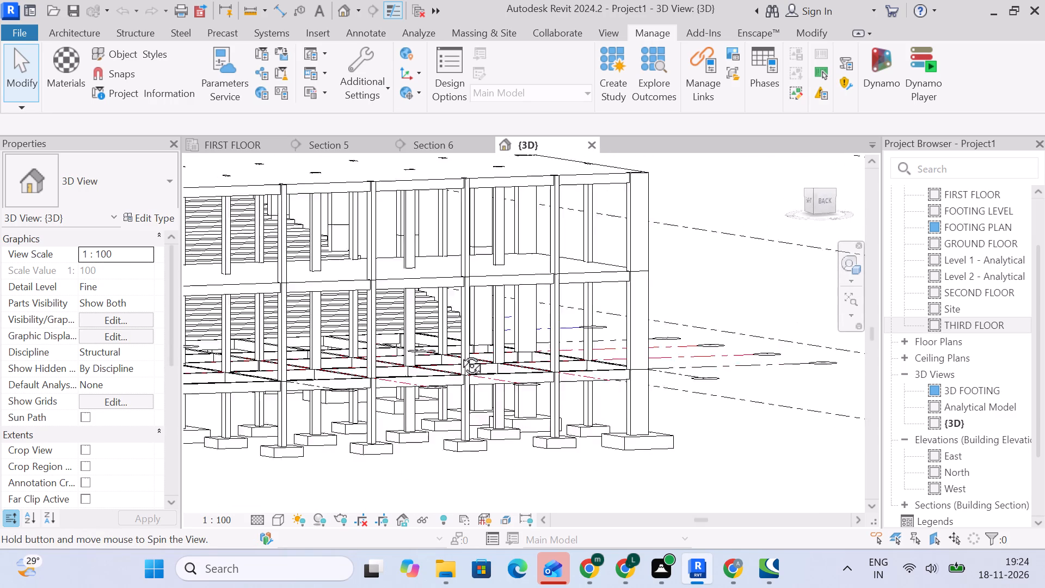
pyautogui.keyDown('shift'); pyautogui.moveTo(459, 353); pyautogui.dragTo(503, 353, button='middle'); pyautogui.keyUp('shift')
pyautogui.moveTo(493, 455); pyautogui.dragTo(697, 351, button='middle')
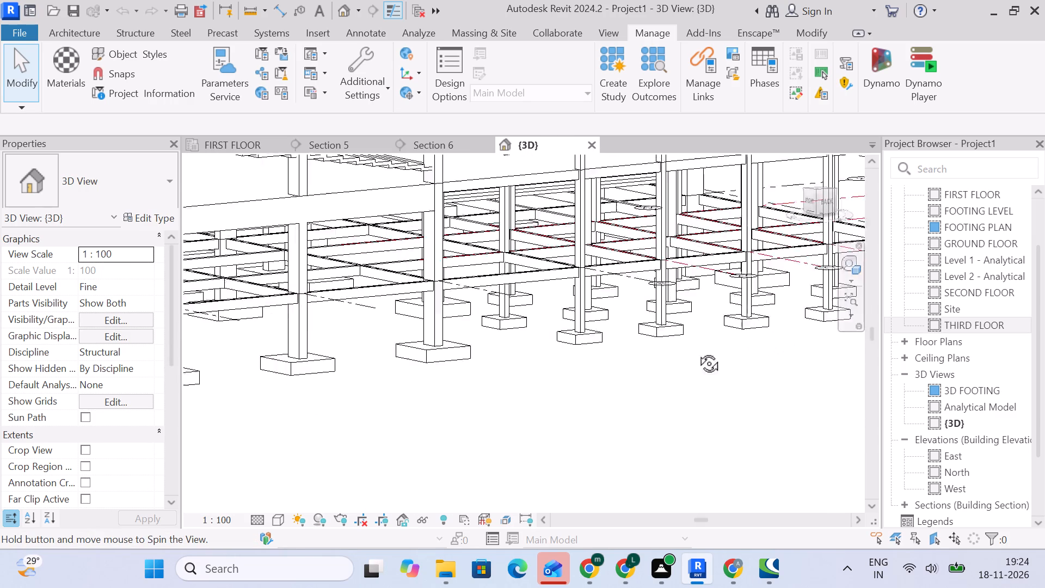
pyautogui.moveTo(697, 351); pyautogui.dragTo(552, 319, button='middle')
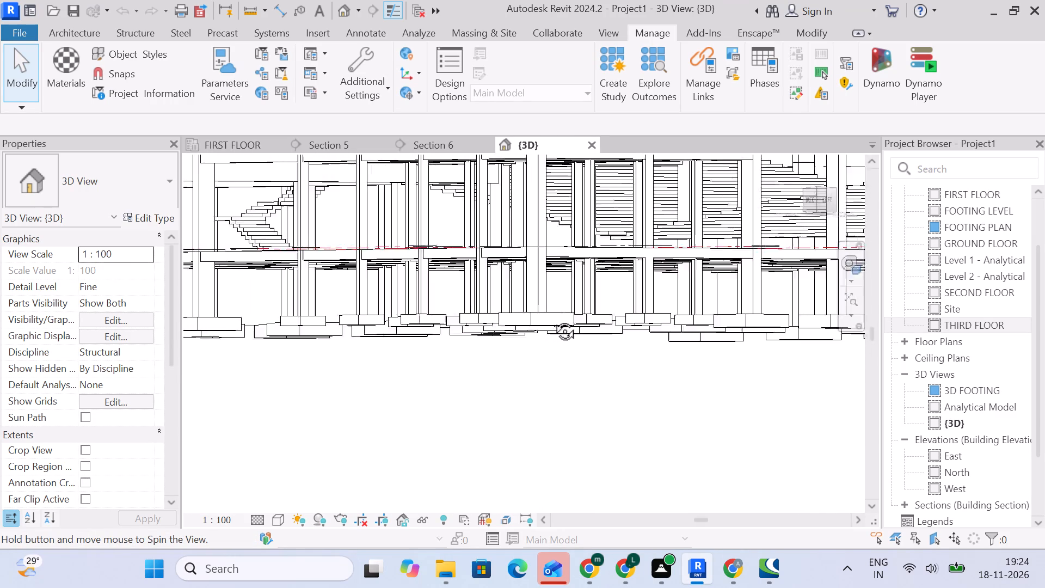
pyautogui.moveTo(552, 319); pyautogui.dragTo(568, 319, button='middle')
pyautogui.scroll(-5, 498, 356)
pyautogui.moveTo(375, 377); pyautogui.dragTo(554, 420, button='middle')
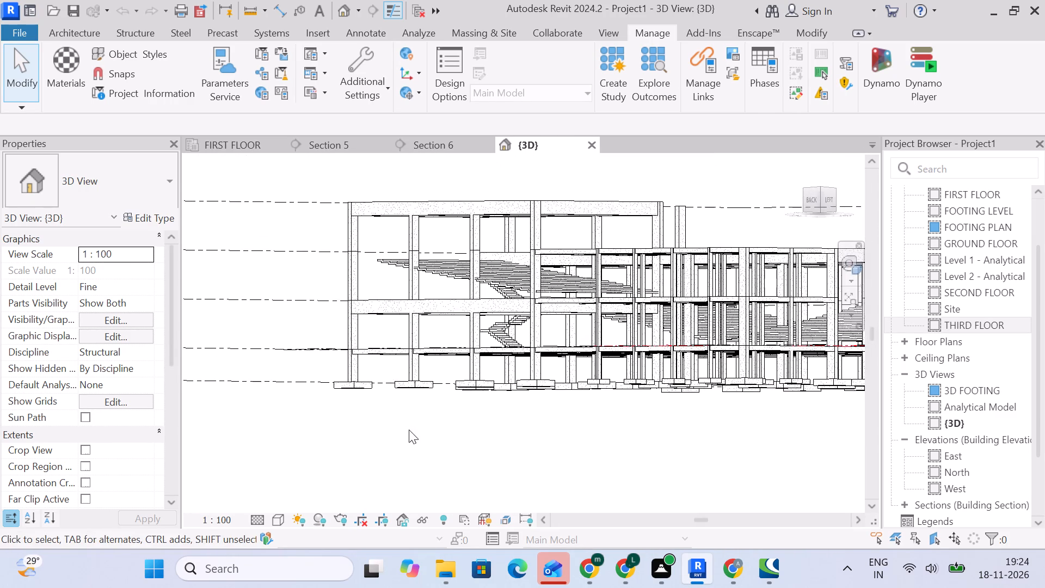
pyautogui.keyDown('shift'); pyautogui.moveTo(416, 433); pyautogui.dragTo(649, 460, button='middle'); pyautogui.keyUp('shift')
pyautogui.scroll(5, 473, 310)
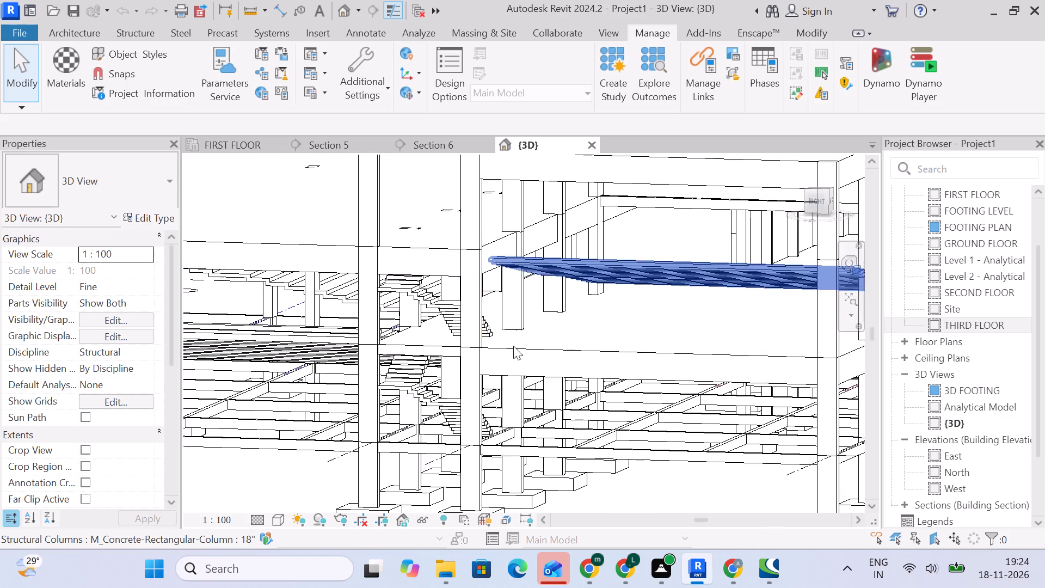
# Inspect the flights and landings of the cast-in-place stairs between the floors in close 3D view.
pyautogui.moveTo(585, 358); pyautogui.dragTo(515, 354, button='middle')
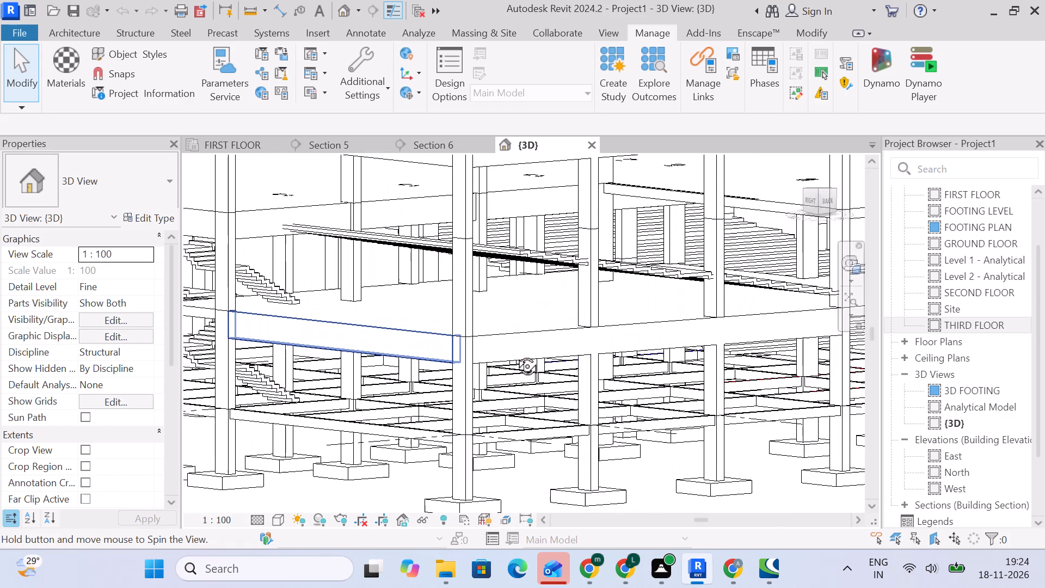
pyautogui.moveTo(515, 354); pyautogui.dragTo(601, 370, button='middle')
pyautogui.scroll(11, 488, 431)
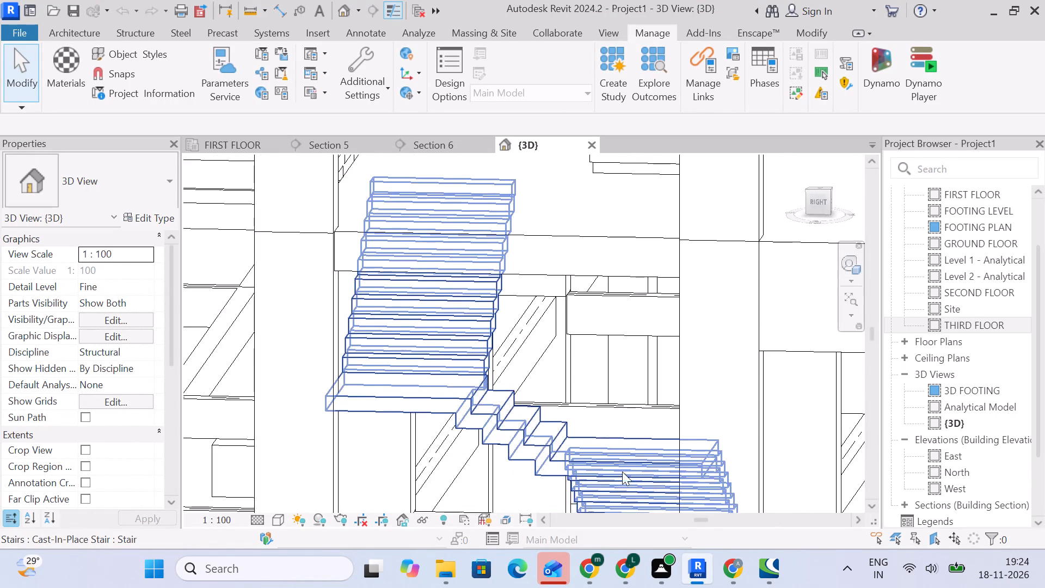
pyautogui.moveTo(624, 473); pyautogui.dragTo(622, 356, button='middle')
pyautogui.keyDown('shift'); pyautogui.moveTo(552, 425); pyautogui.dragTo(545, 432, button='middle'); pyautogui.keyUp('shift')
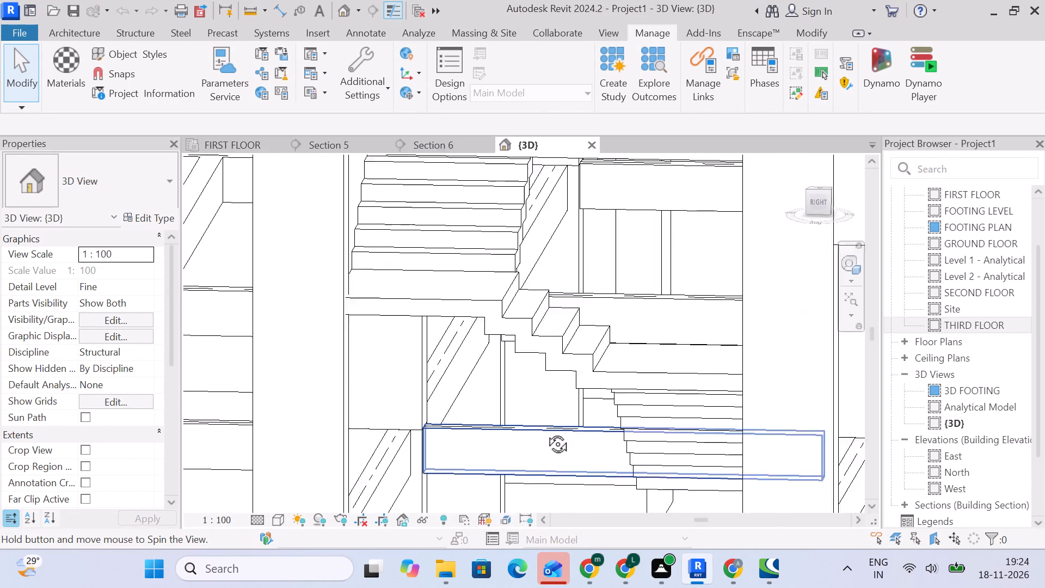
pyautogui.keyDown('shift'); pyautogui.moveTo(545, 432); pyautogui.dragTo(555, 439, button='middle'); pyautogui.keyUp('shift')
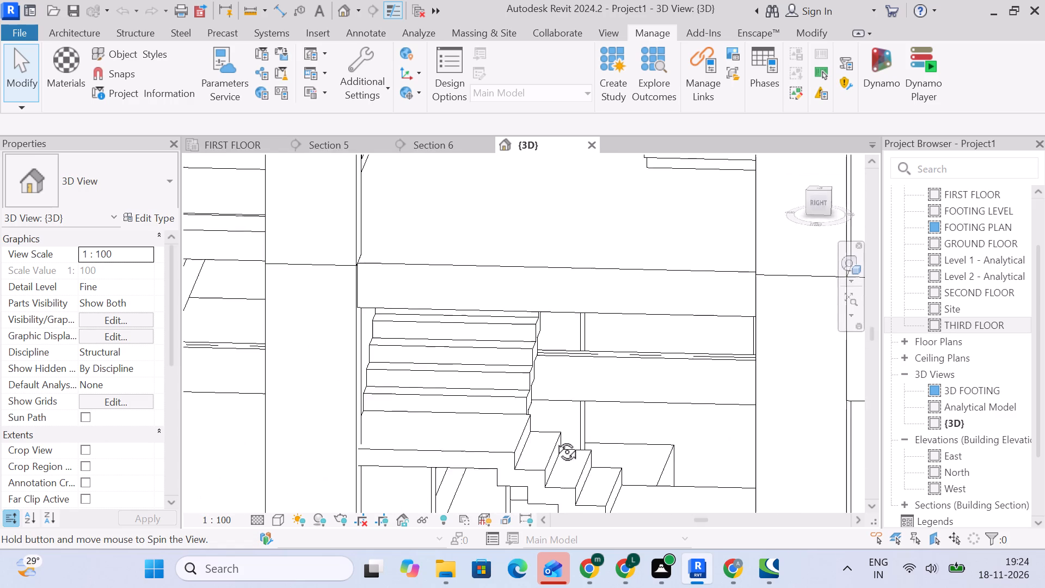
pyautogui.keyDown('shift'); pyautogui.moveTo(555, 439); pyautogui.dragTo(544, 436, button='middle'); pyautogui.keyUp('shift')
pyautogui.scroll(-4, 550, 426)
pyautogui.moveTo(544, 427); pyautogui.dragTo(567, 377, button='middle')
pyautogui.scroll(1, 567, 377)
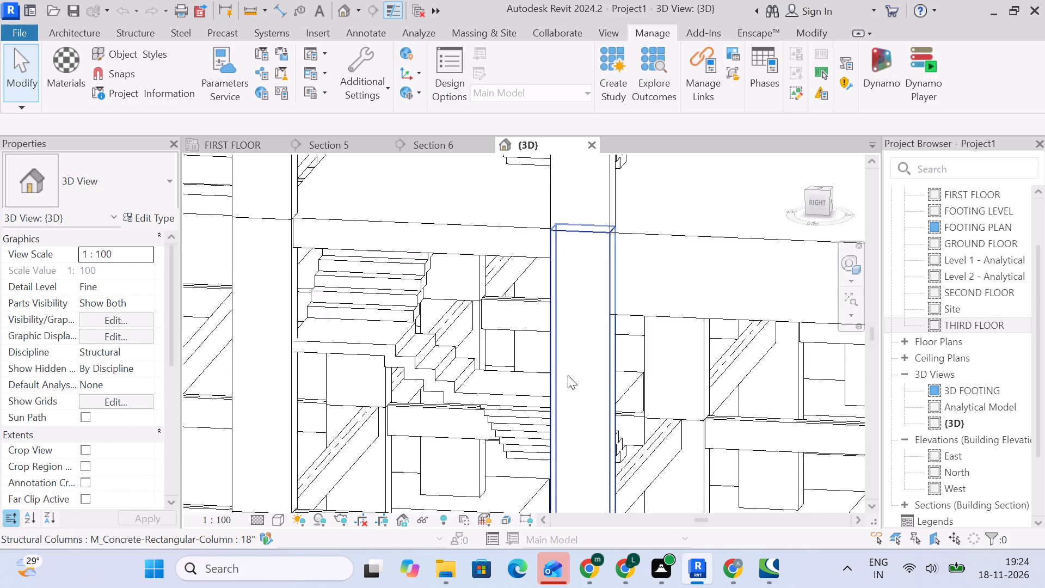
pyautogui.scroll(-10, 568, 375)
pyautogui.moveTo(674, 453); pyautogui.dragTo(614, 380, button='middle')
pyautogui.moveTo(631, 433); pyautogui.dragTo(638, 440)
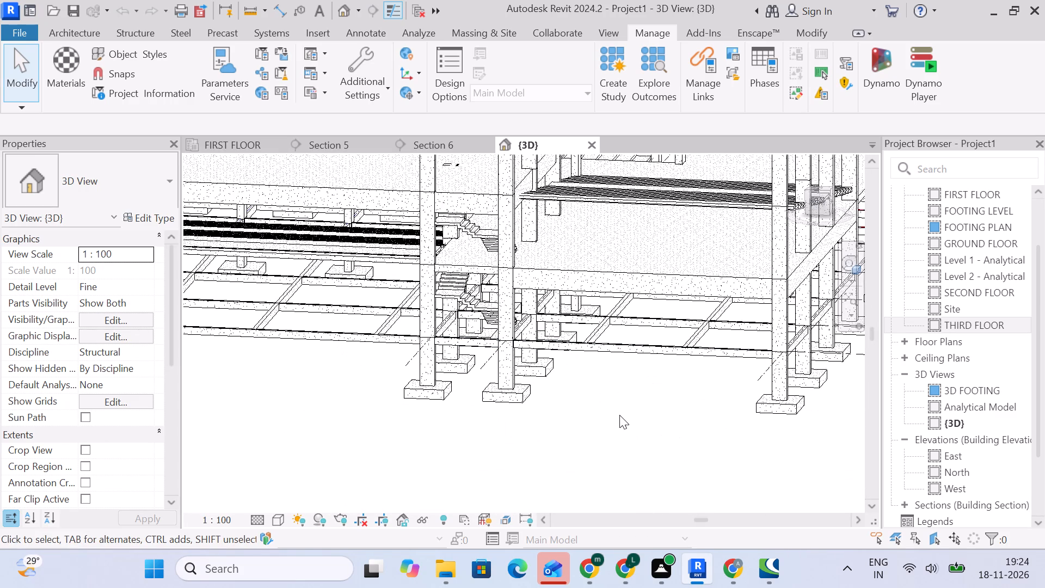
# Isolate the cast-in-place stair between GROUND FLOOR and FIRST FLOOR with a Selection Box in the 3D view.
pyautogui.click(460, 295)
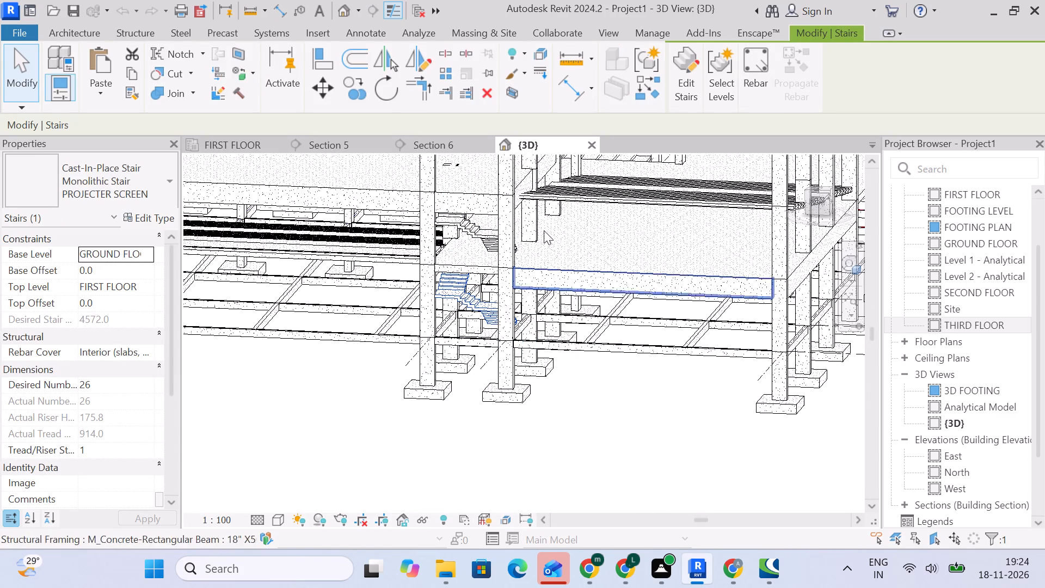
pyautogui.click(517, 94)
pyautogui.scroll(5, 542, 356)
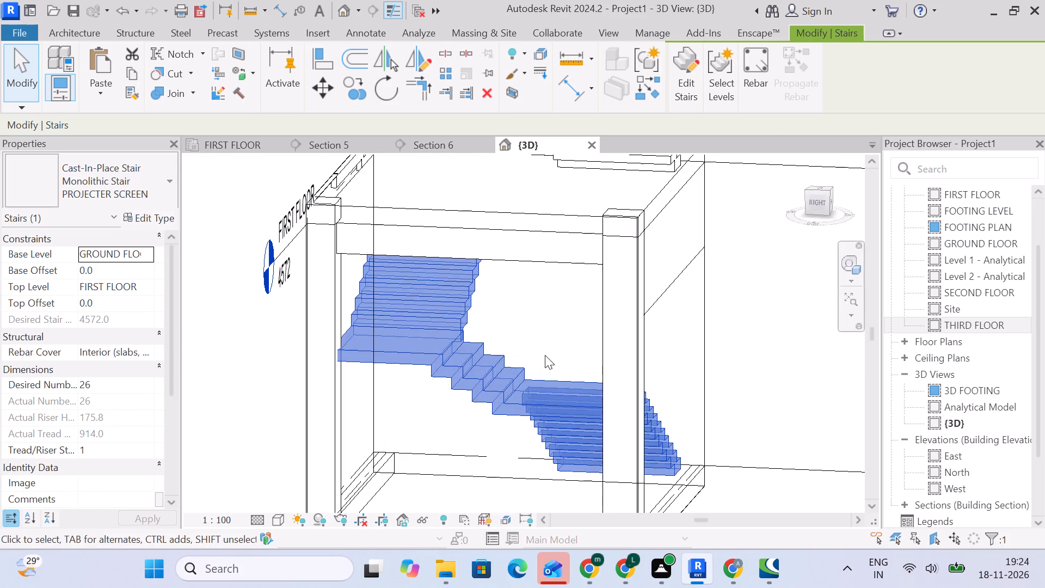
# Examine the boxed stair from all sides between GROUND FLOOR and FIRST FLOOR, and close the 3D view.
pyautogui.scroll(-4, 764, 388)
pyautogui.keyDown('shift'); pyautogui.moveTo(764, 388); pyautogui.dragTo(597, 286, button='middle'); pyautogui.keyUp('shift')
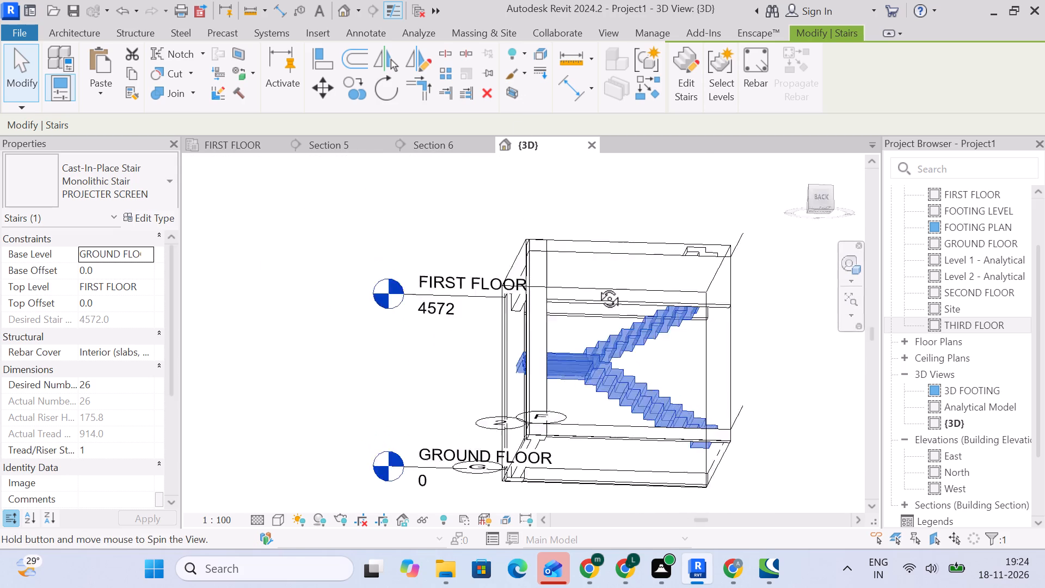
pyautogui.keyDown('shift'); pyautogui.moveTo(597, 286); pyautogui.dragTo(793, 302, button='middle'); pyautogui.keyUp('shift')
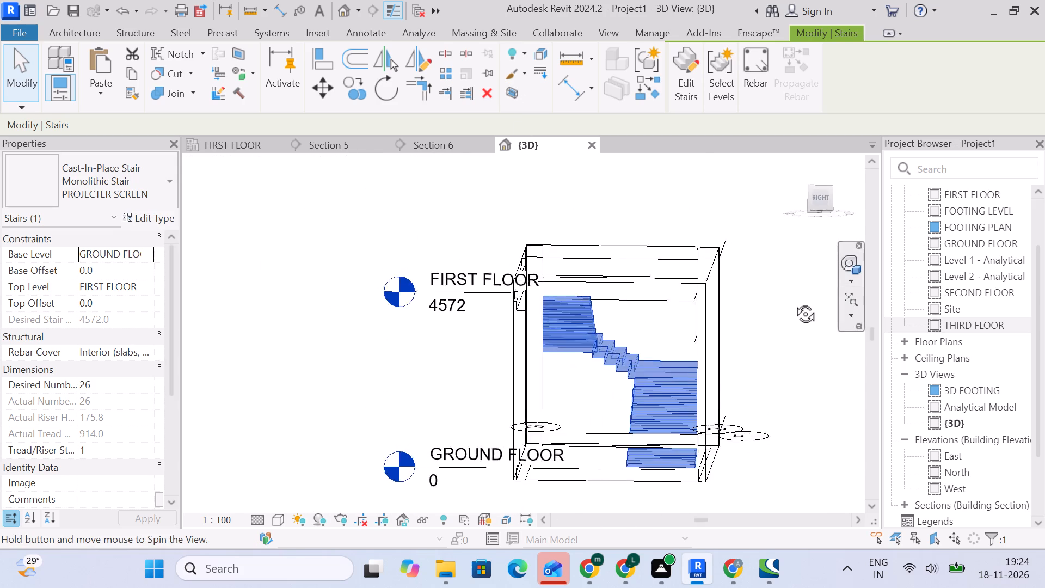
pyautogui.keyDown('shift'); pyautogui.moveTo(793, 302); pyautogui.dragTo(488, 344, button='middle'); pyautogui.keyUp('shift')
pyautogui.click(781, 369)
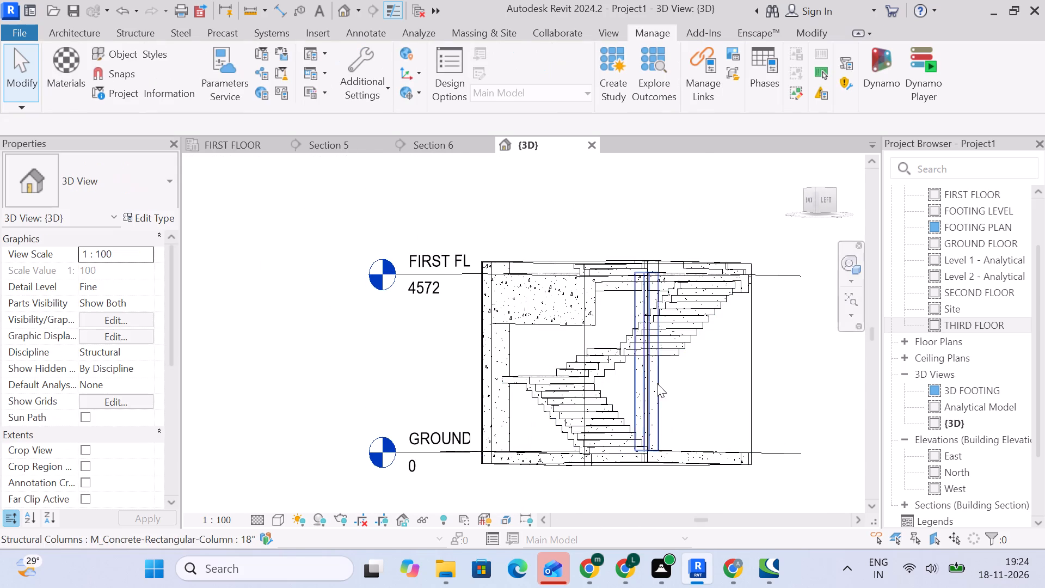
pyautogui.scroll(5, 656, 383)
pyautogui.moveTo(718, 411); pyautogui.dragTo(615, 326, button='middle')
pyautogui.scroll(-4, 618, 323)
pyautogui.moveTo(614, 323); pyautogui.dragTo(575, 336, button='middle')
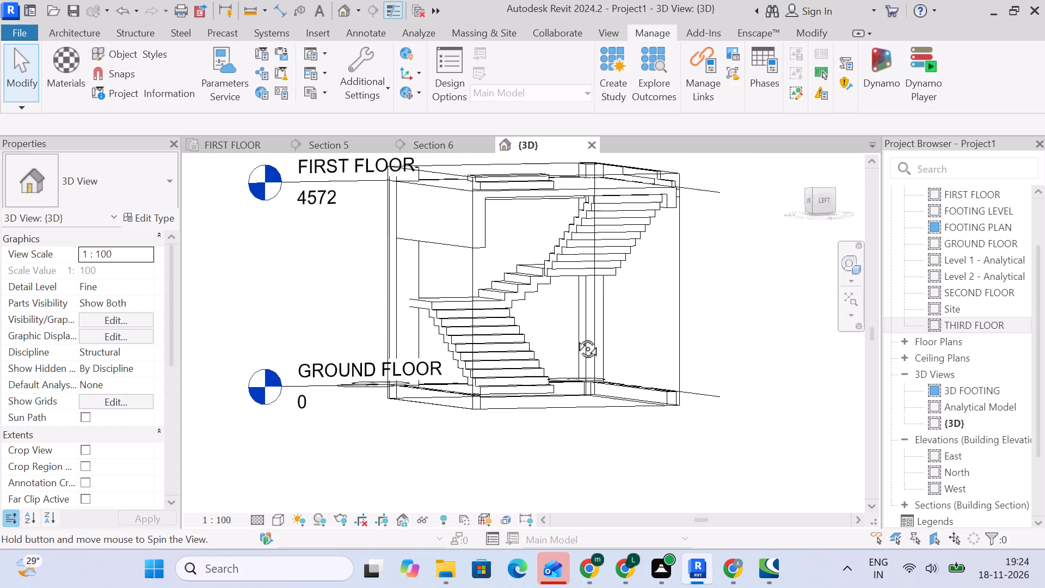
pyautogui.moveTo(575, 336); pyautogui.dragTo(727, 394, button='middle')
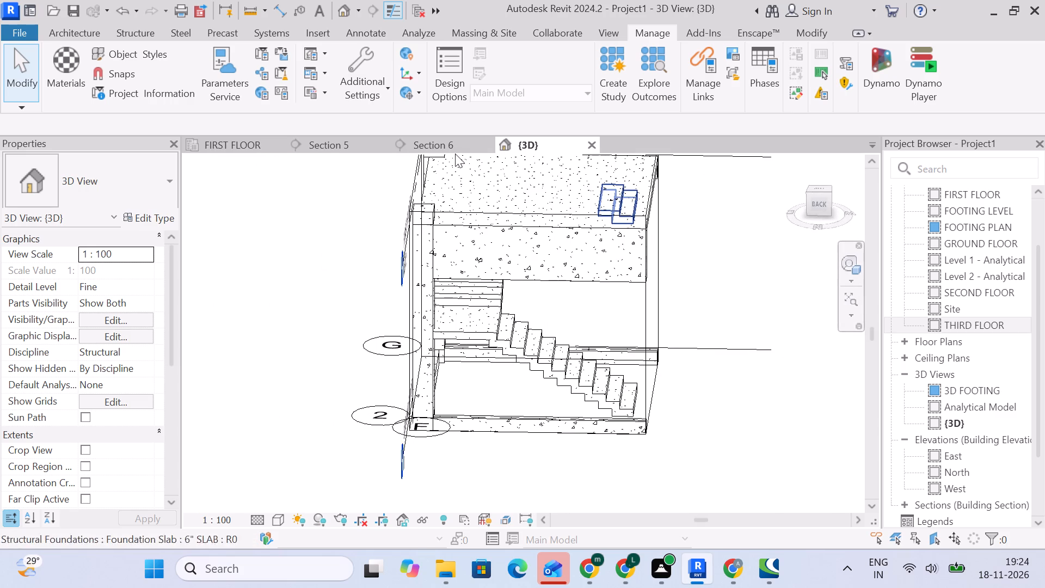
pyautogui.click(592, 143)
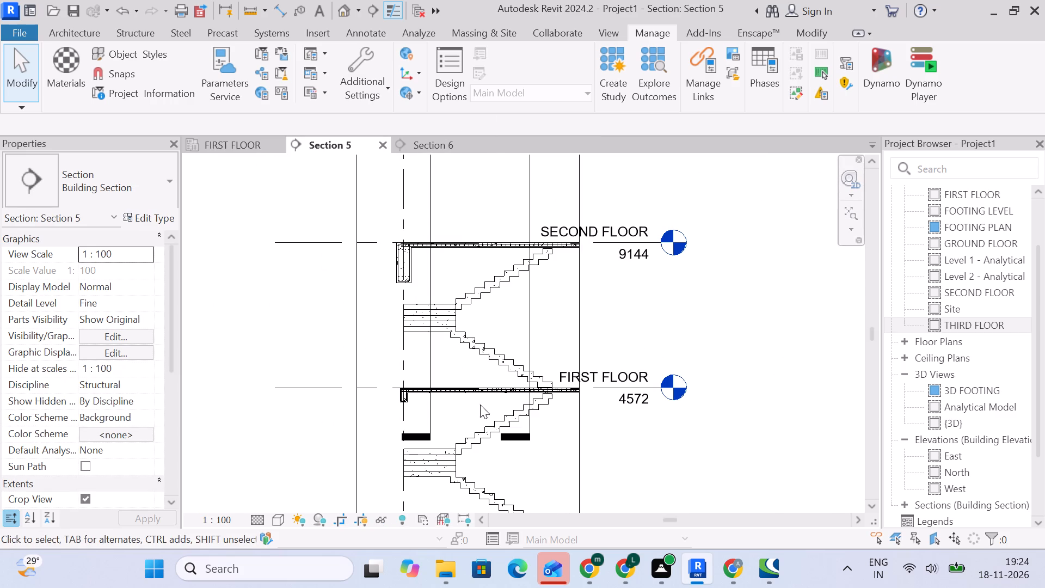
# Examine in Section 5 how the lowest step of the bottom flight meets the GROUND FLOOR level.
pyautogui.scroll(6, 490, 376)
pyautogui.moveTo(492, 353); pyautogui.dragTo(496, 264, button='middle')
pyautogui.scroll(-4, 509, 277)
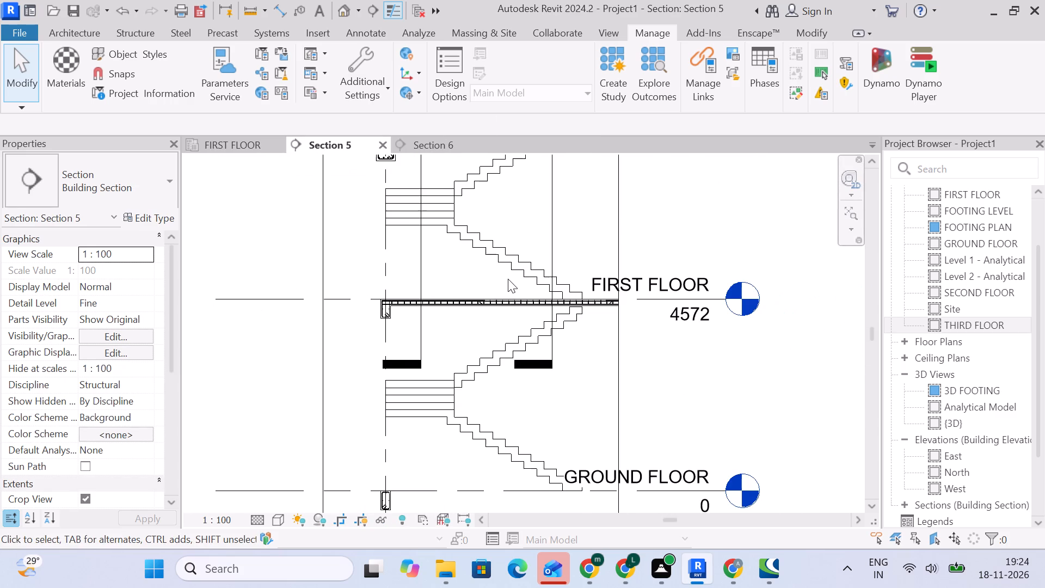
pyautogui.moveTo(538, 423); pyautogui.dragTo(505, 244, button='middle')
pyautogui.scroll(9, 536, 310)
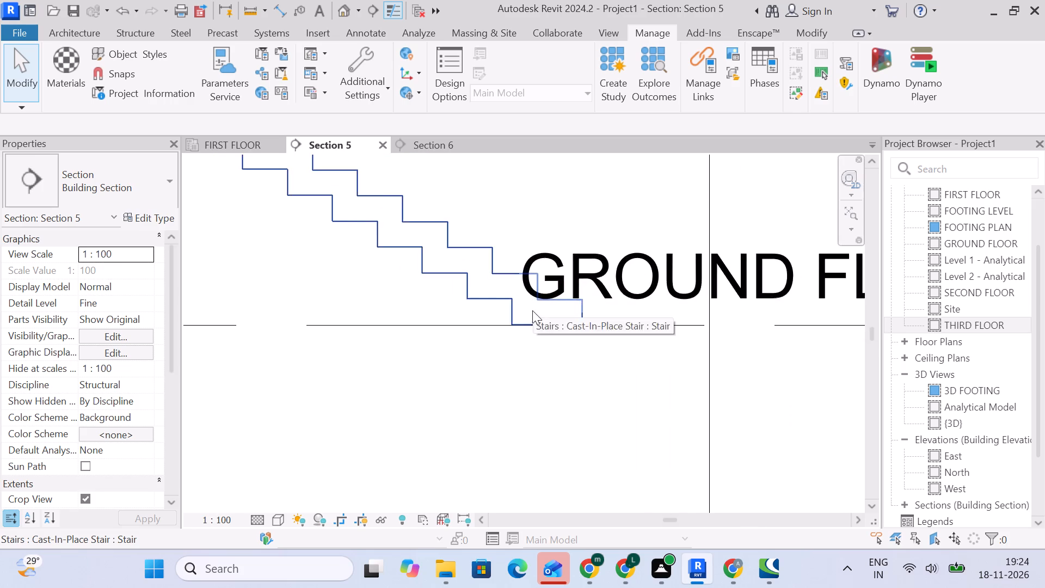
pyautogui.scroll(5, 542, 316)
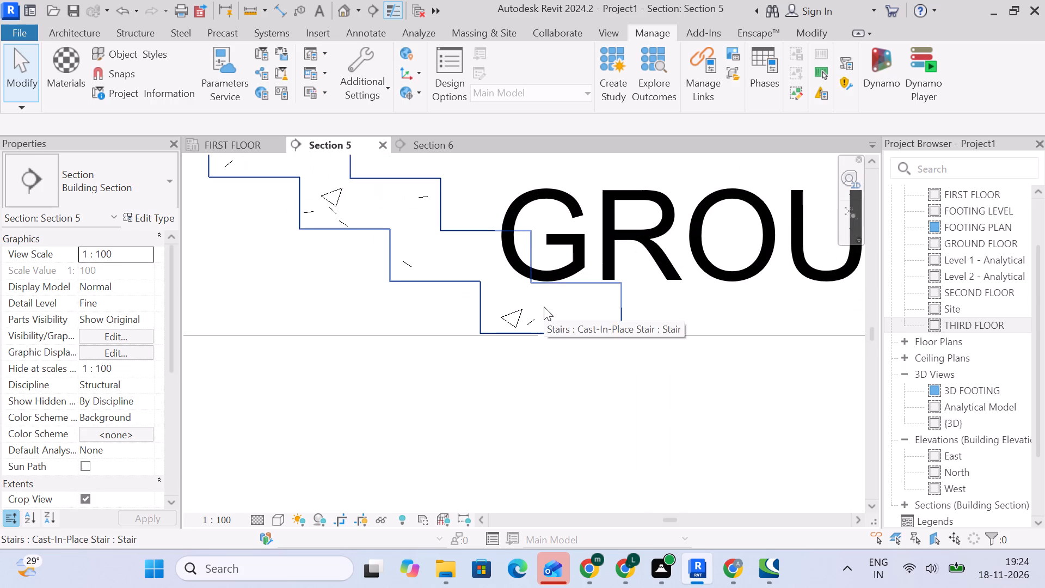
pyautogui.scroll(4, 544, 307)
pyautogui.scroll(-1, 544, 307)
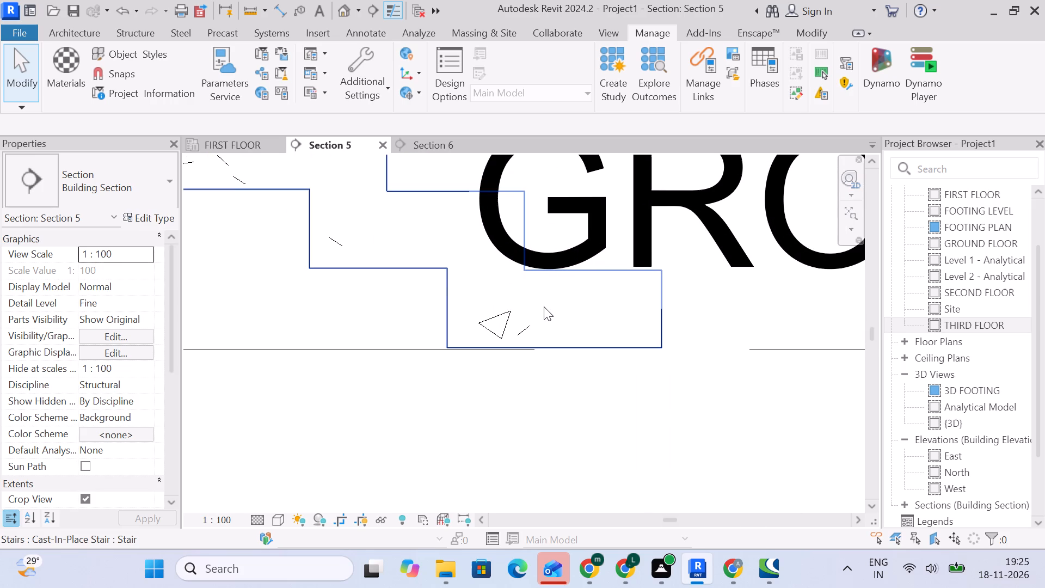
# Bring up the structural modelling tools while in Section 5.
pyautogui.click(118, 35)
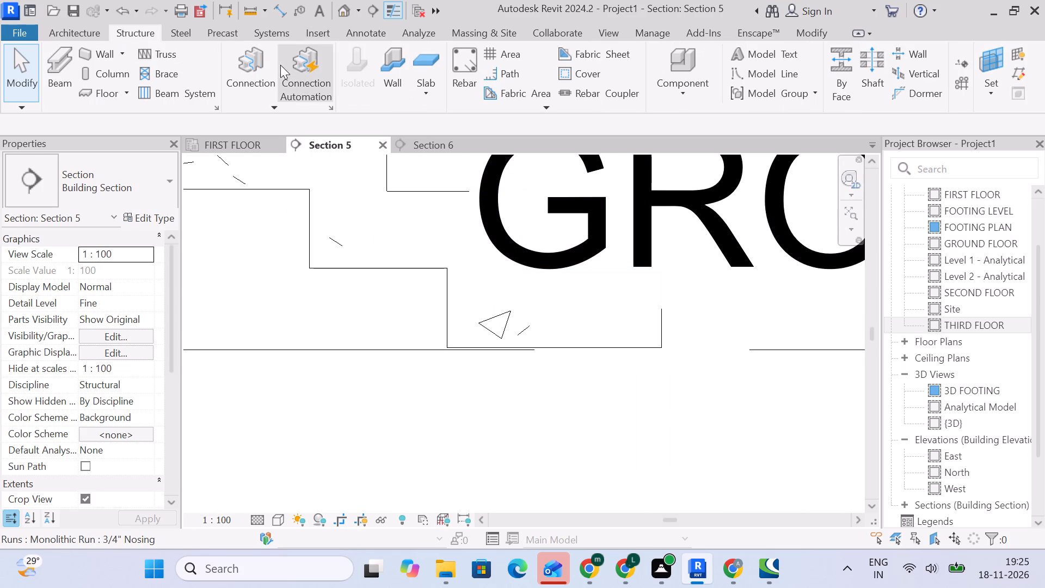
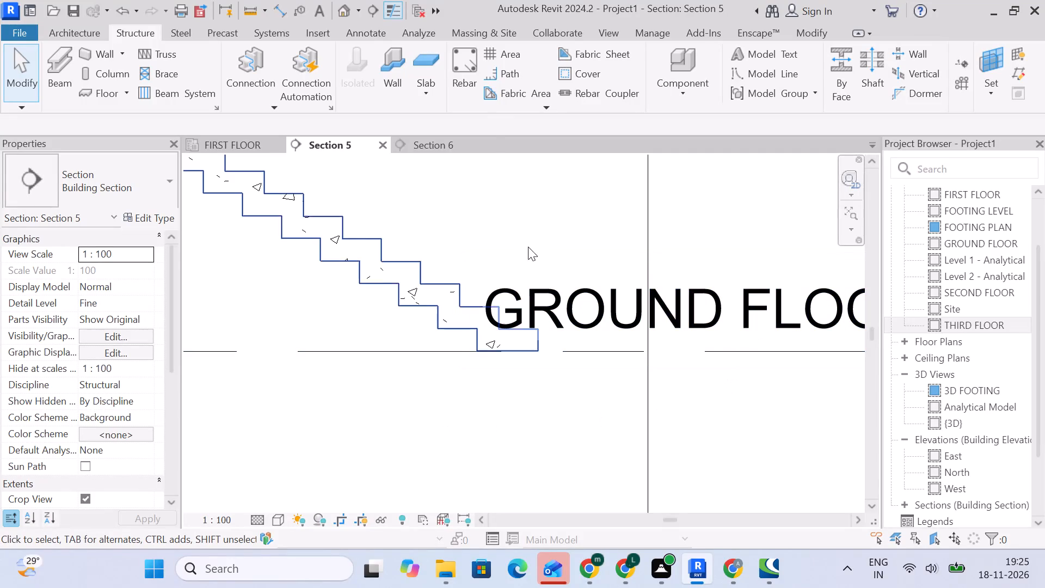
# Set the rebar cover of the stair between GROUND FLOOR and FIRST FLOOR to STAIRS <15 mm>.
pyautogui.click(576, 78)
pyautogui.click(420, 284)
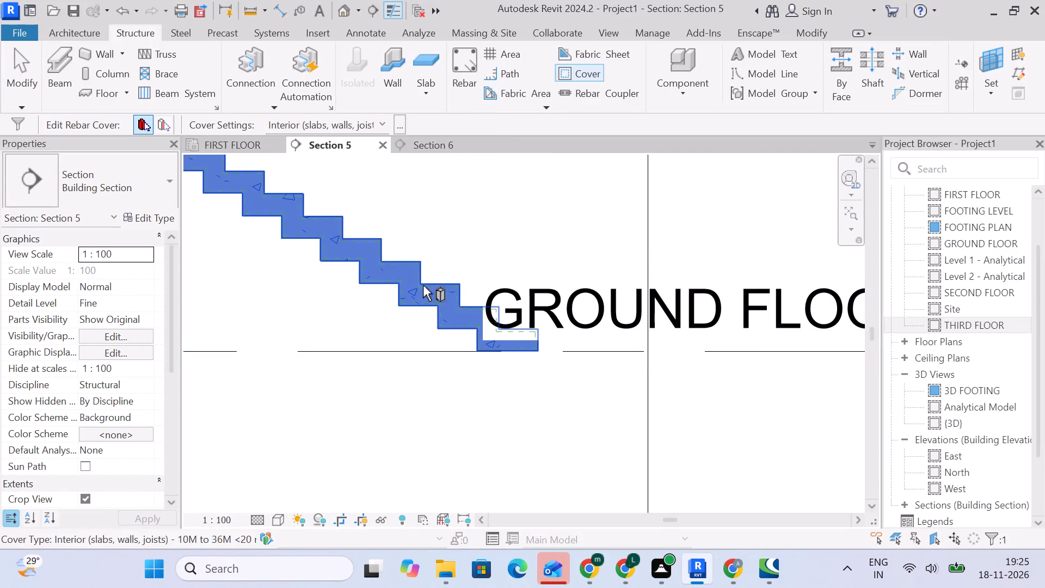
pyautogui.click(392, 120)
pyautogui.click(381, 122)
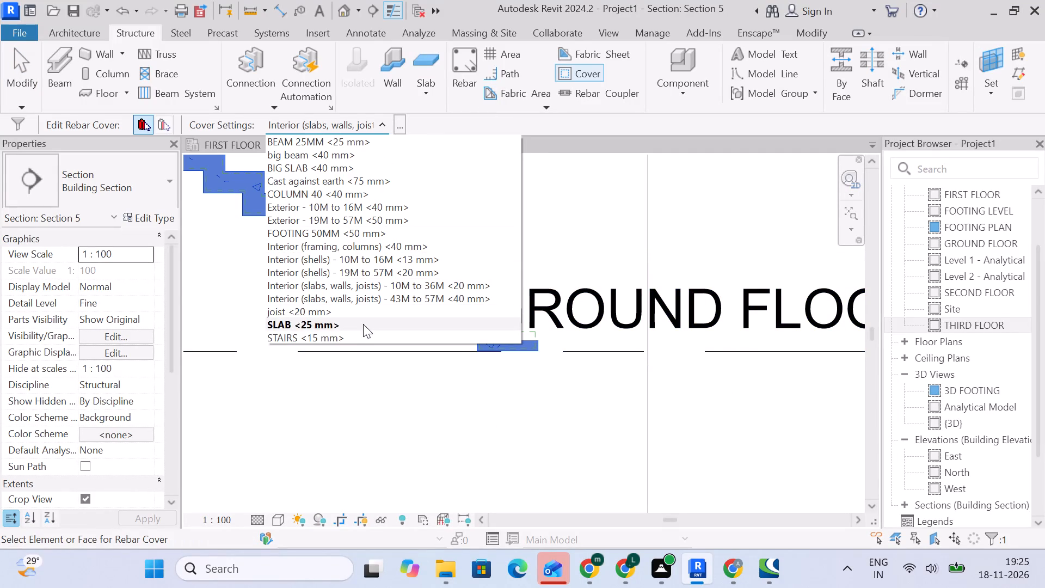
pyautogui.click(342, 339)
pyautogui.scroll(-10, 543, 243)
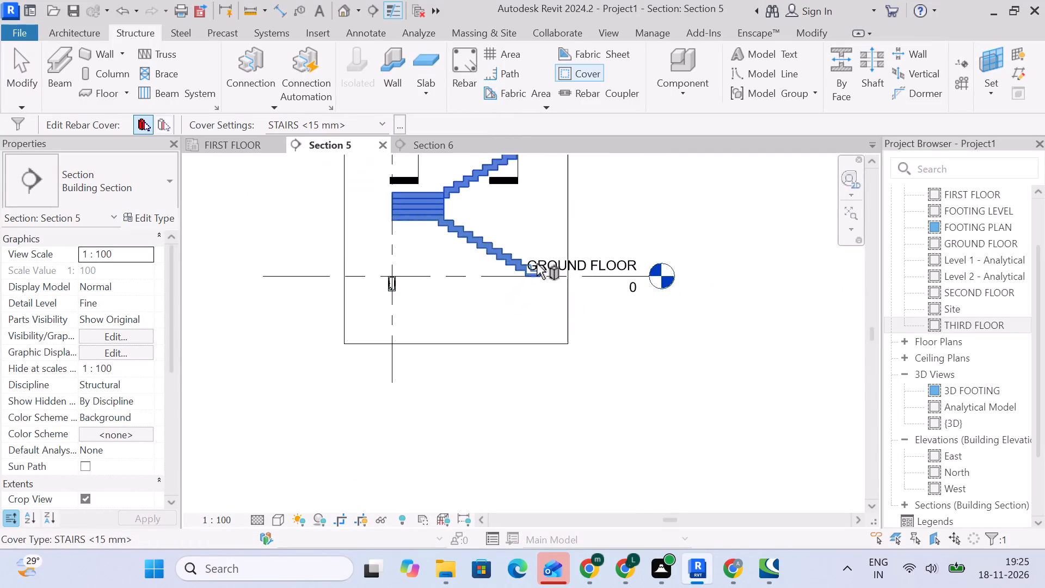
# Set the rebar cover of the stair above FIRST FLOOR to STAIRS <15 mm> and leave cover editing.
pyautogui.moveTo(536, 264); pyautogui.dragTo(500, 486, button='middle')
pyautogui.scroll(5, 481, 360)
pyautogui.click(451, 316)
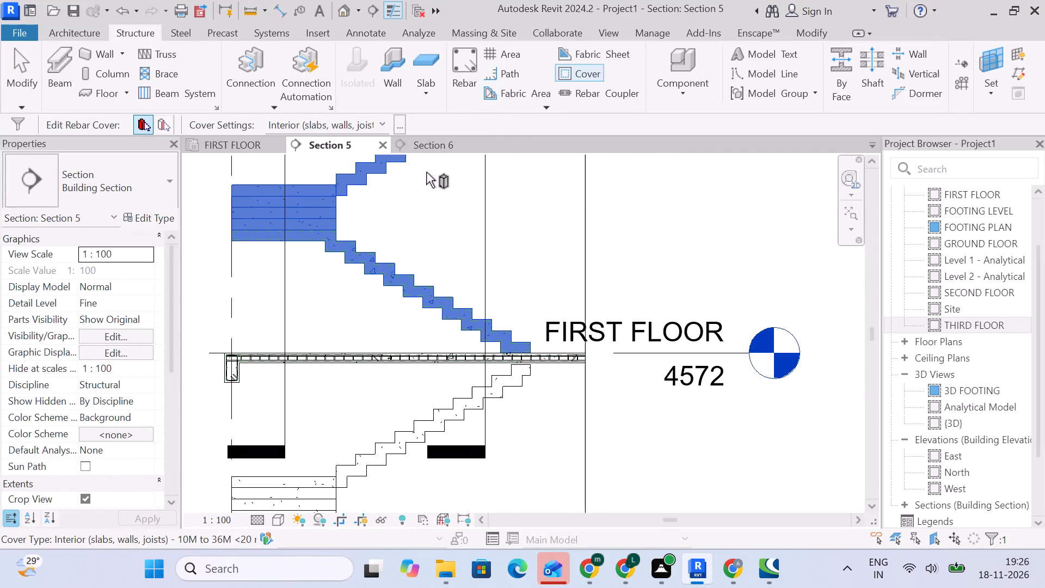
pyautogui.click(363, 119)
pyautogui.click(320, 334)
pyautogui.scroll(-2, 596, 229)
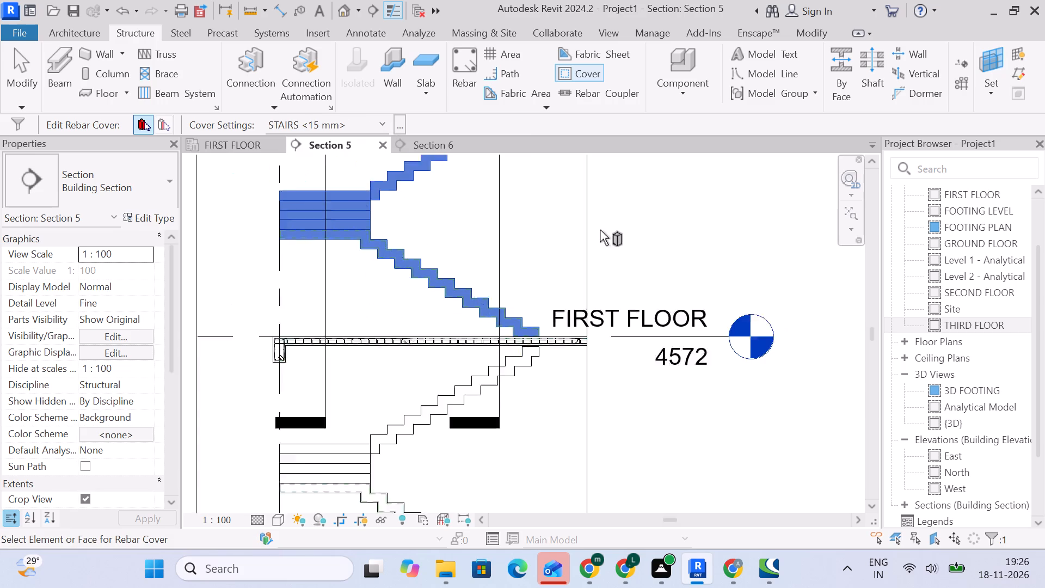
pyautogui.scroll(-2, 600, 230)
pyautogui.moveTo(609, 234); pyautogui.dragTo(585, 226, button='middle')
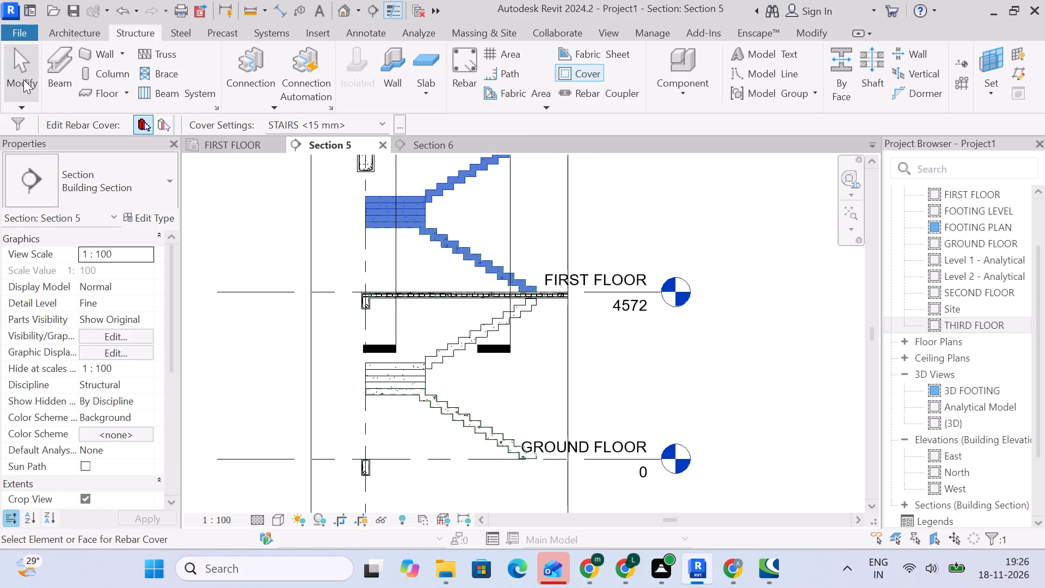
pyautogui.click(23, 79)
# Place 13M rebar of shape M_T2, parallel to the work plane, in the lowest step above GROUND FLOOR in Section 5.
pyautogui.moveTo(637, 330); pyautogui.dragTo(607, 275, button='middle')
pyautogui.click(458, 65)
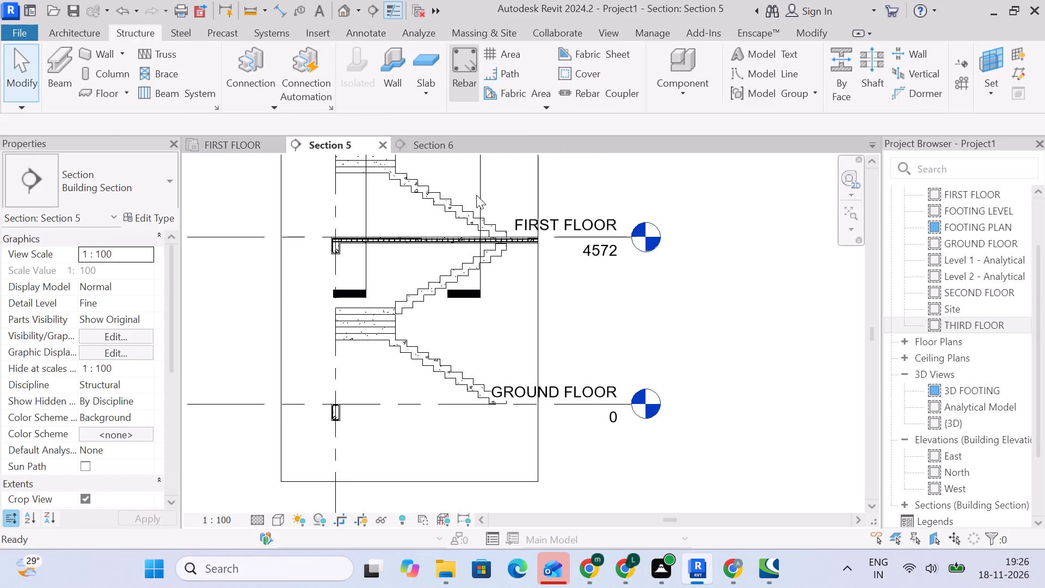
pyautogui.scroll(13, 539, 399)
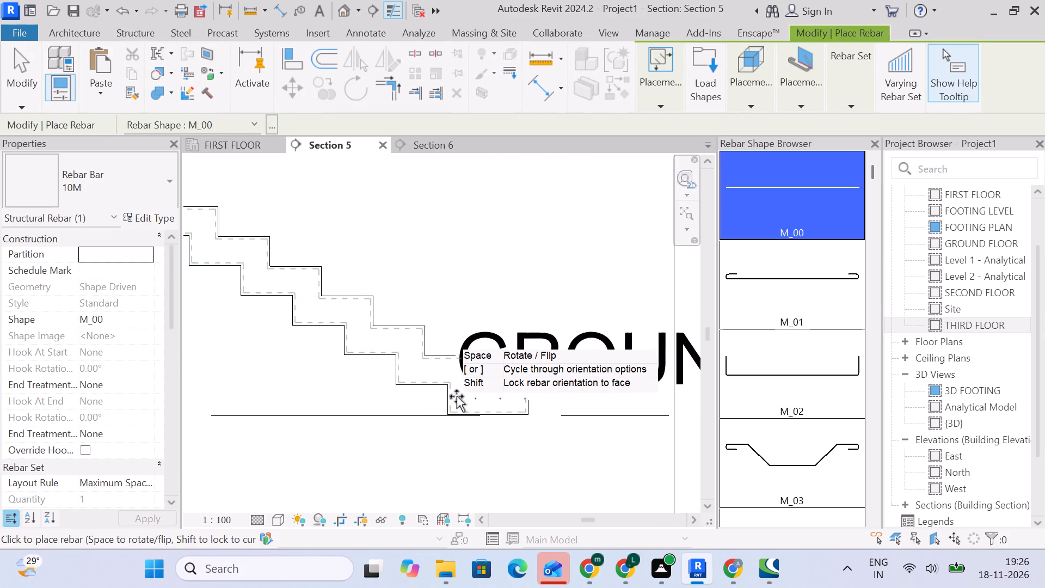
pyautogui.scroll(3, 457, 396)
pyautogui.moveTo(534, 422); pyautogui.dragTo(489, 360, button='middle')
pyautogui.click(112, 189)
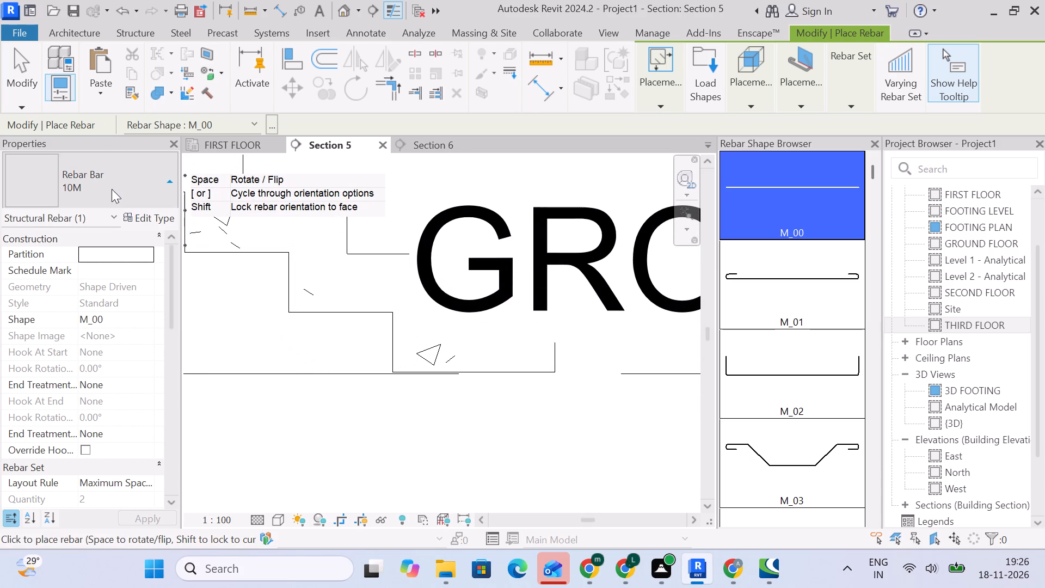
pyautogui.click(94, 263)
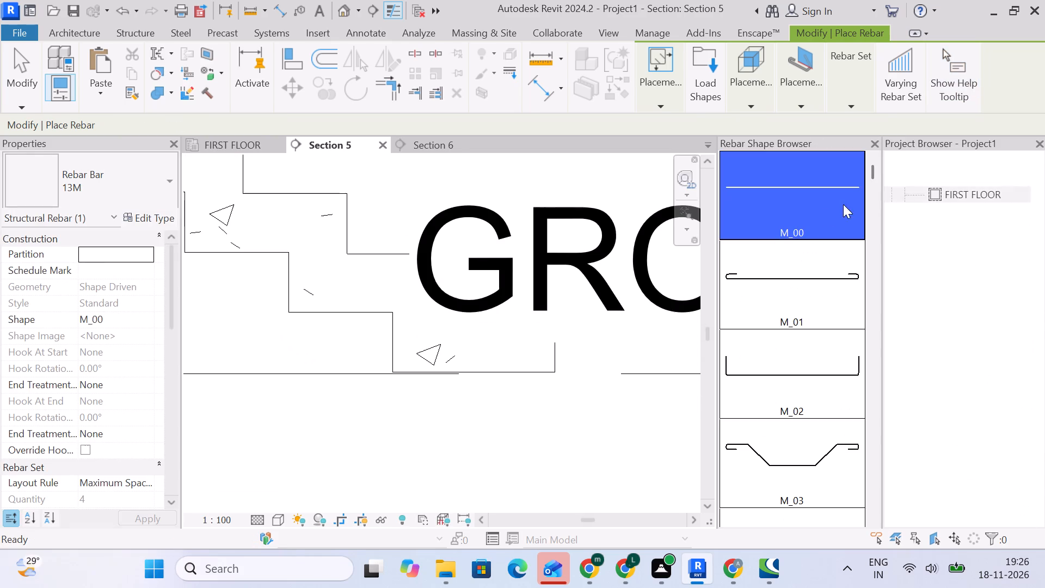
pyautogui.scroll(-5, 783, 318)
pyautogui.scroll(6, 772, 329)
pyautogui.scroll(-15, 785, 320)
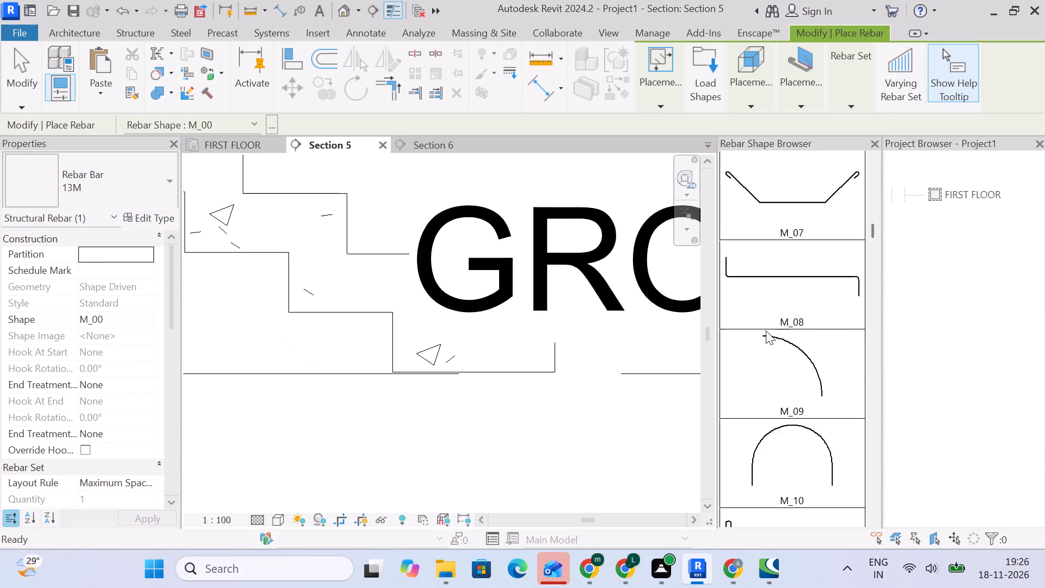
pyautogui.scroll(-18, 766, 330)
pyautogui.scroll(-15, 776, 333)
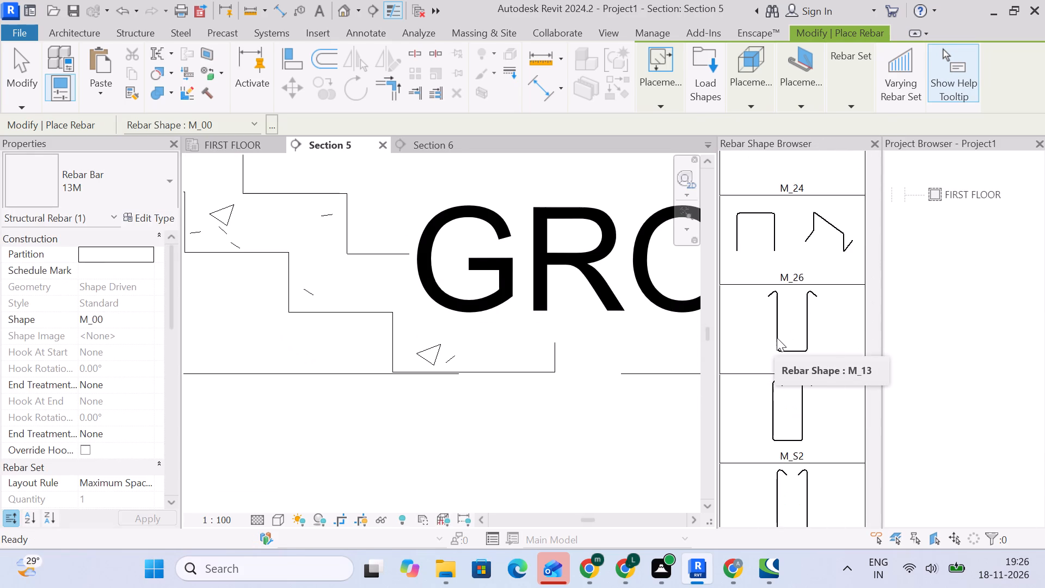
pyautogui.scroll(-15, 777, 338)
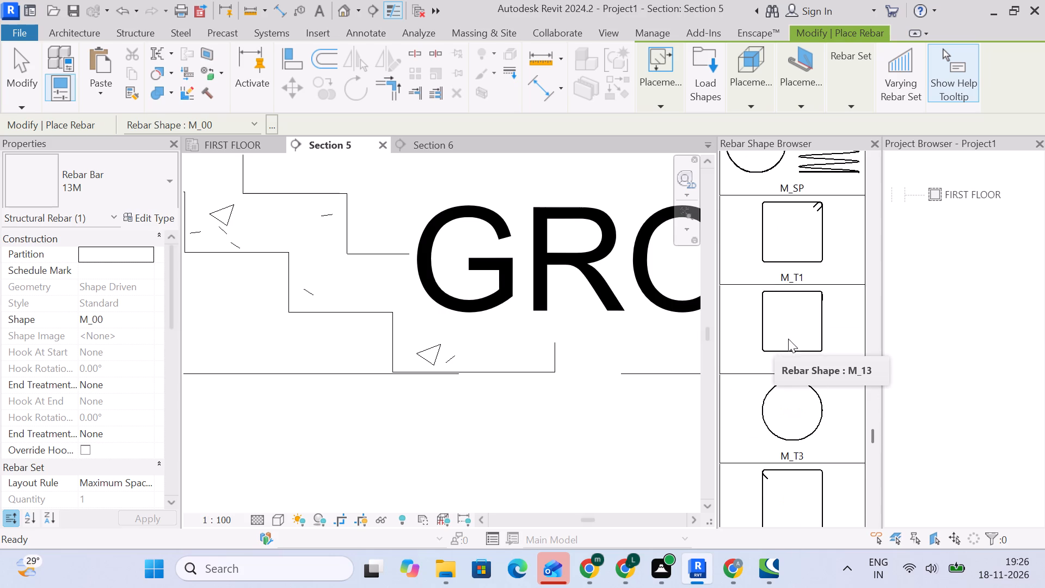
pyautogui.click(797, 320)
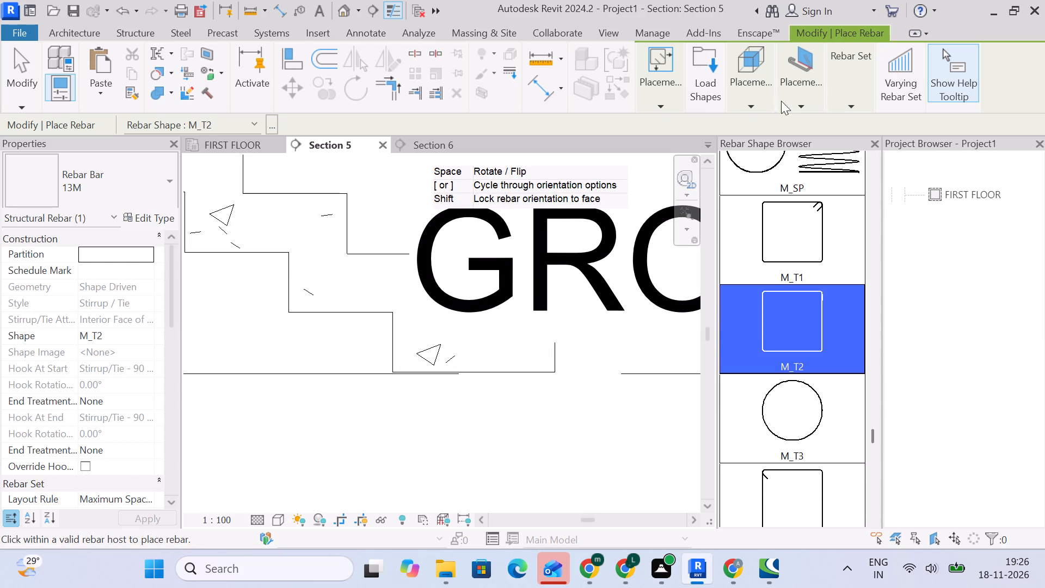
pyautogui.click(865, 97)
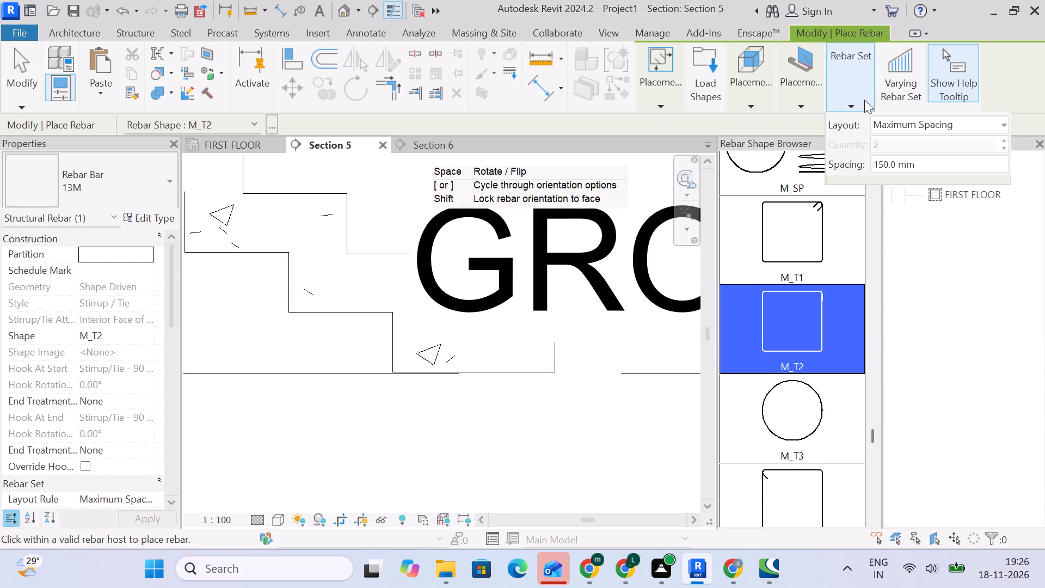
pyautogui.click(864, 100)
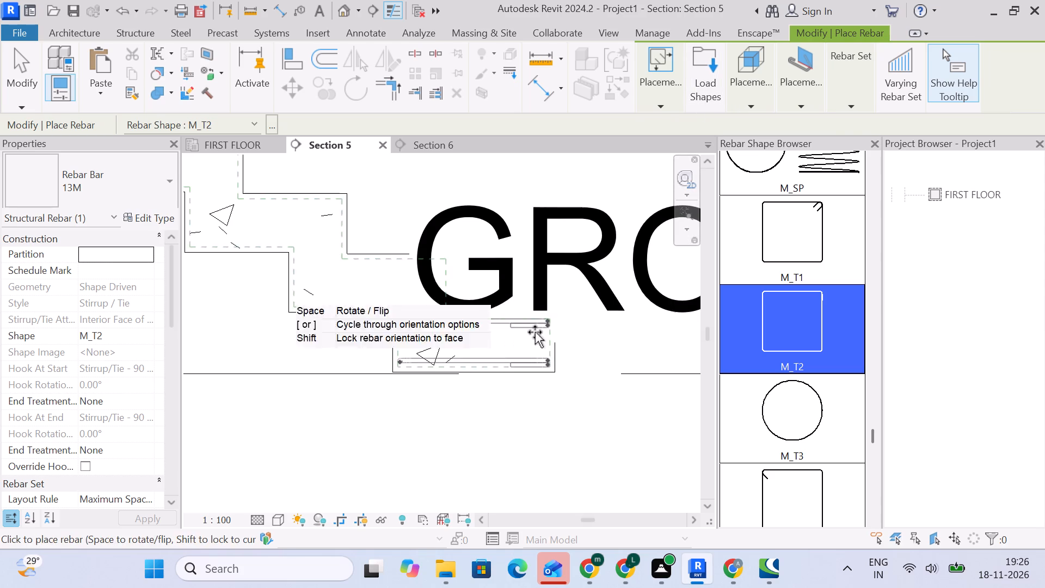
pyautogui.moveTo(808, 101); pyautogui.dragTo(814, 95)
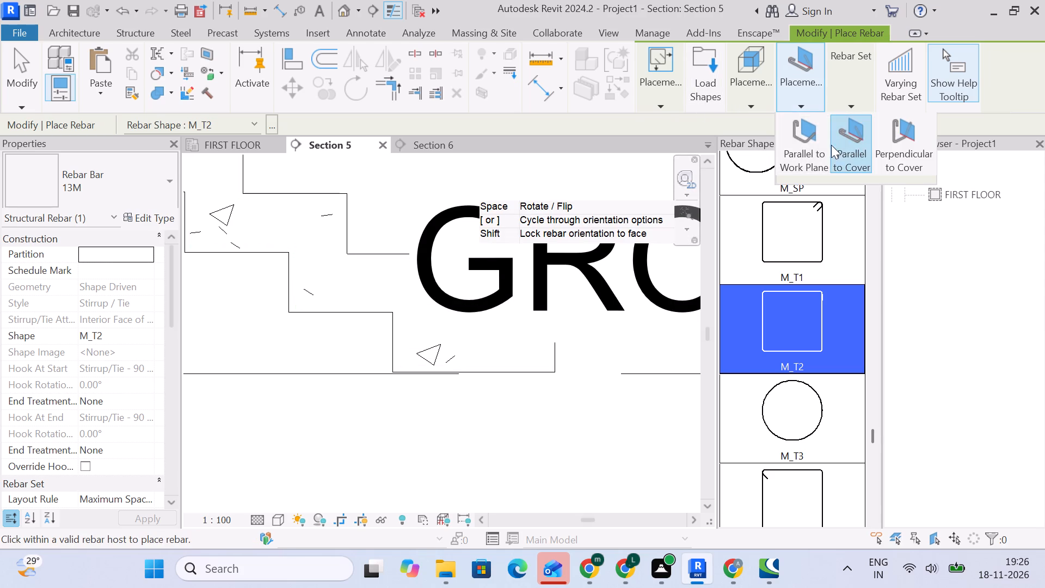
pyautogui.click(811, 145)
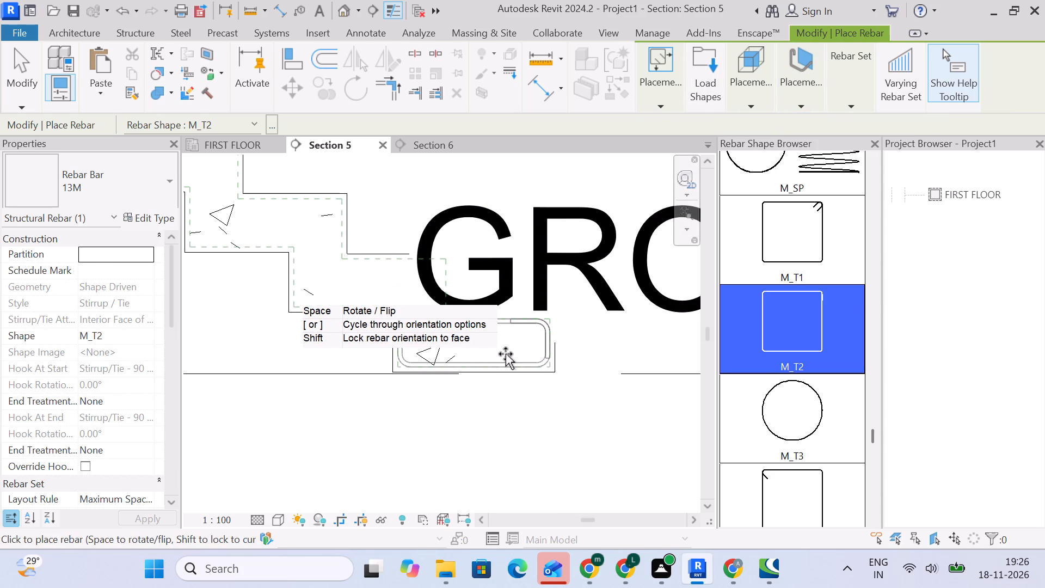
pyautogui.click(523, 338)
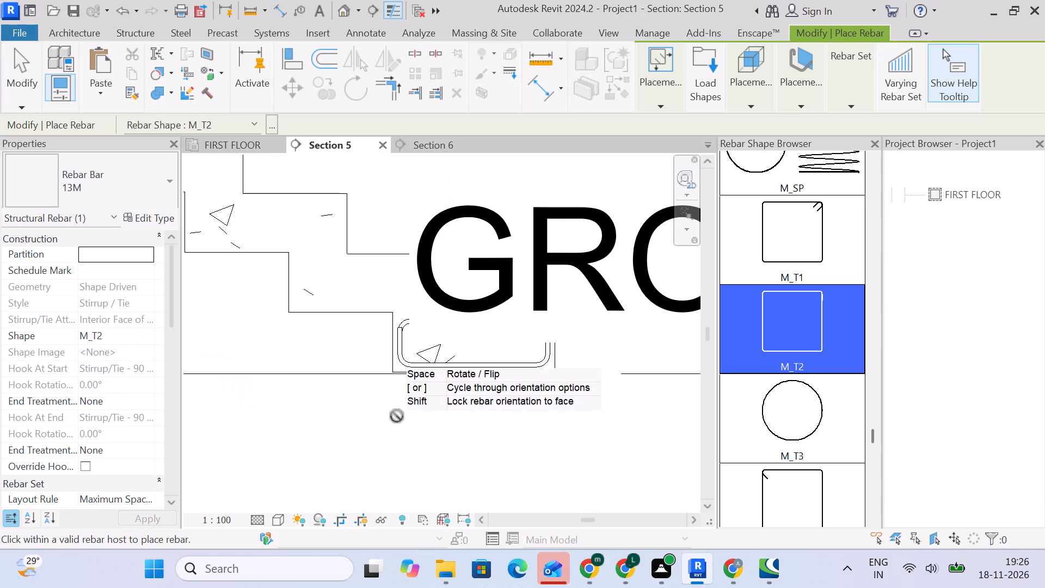
pyautogui.click(14, 68)
# Extend the GROUND FLOOR level line outward so its head and label sit clear of the stair's lowest step.
pyautogui.scroll(-11, 361, 356)
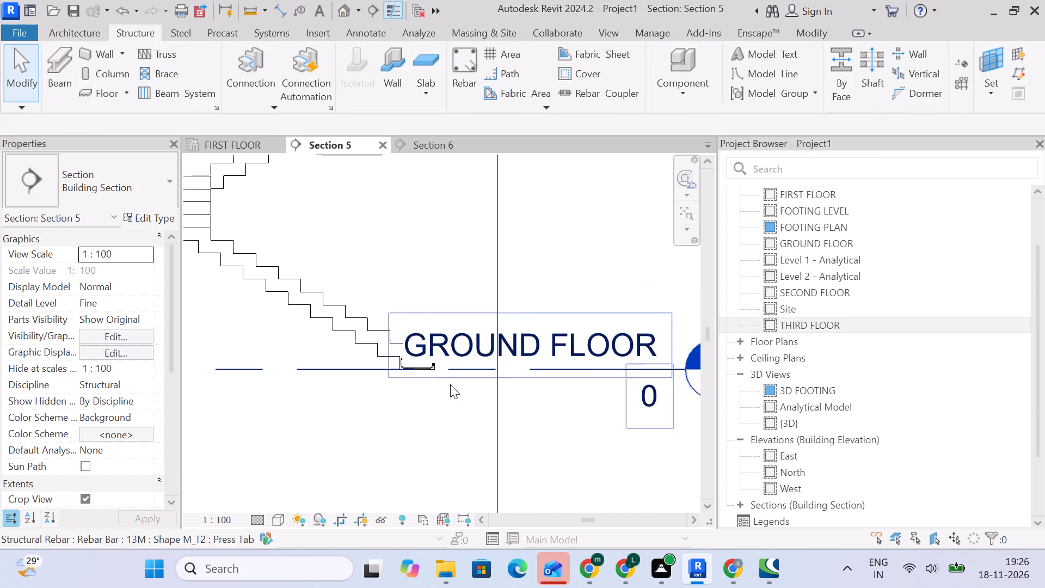
pyautogui.moveTo(514, 387); pyautogui.dragTo(348, 355, button='middle')
pyautogui.click(438, 343)
pyautogui.scroll(4, 514, 347)
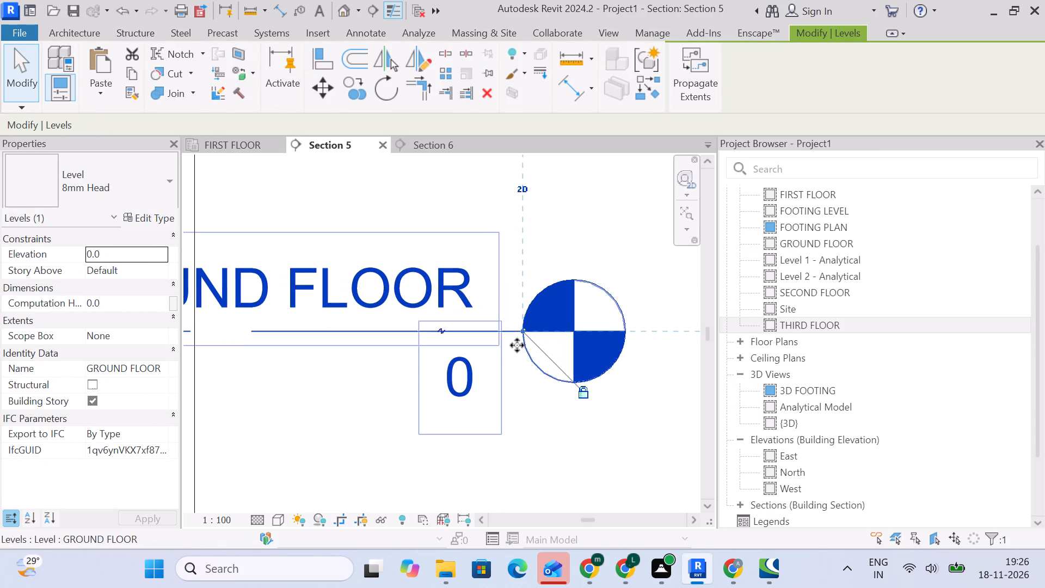
pyautogui.moveTo(521, 332); pyautogui.dragTo(651, 330)
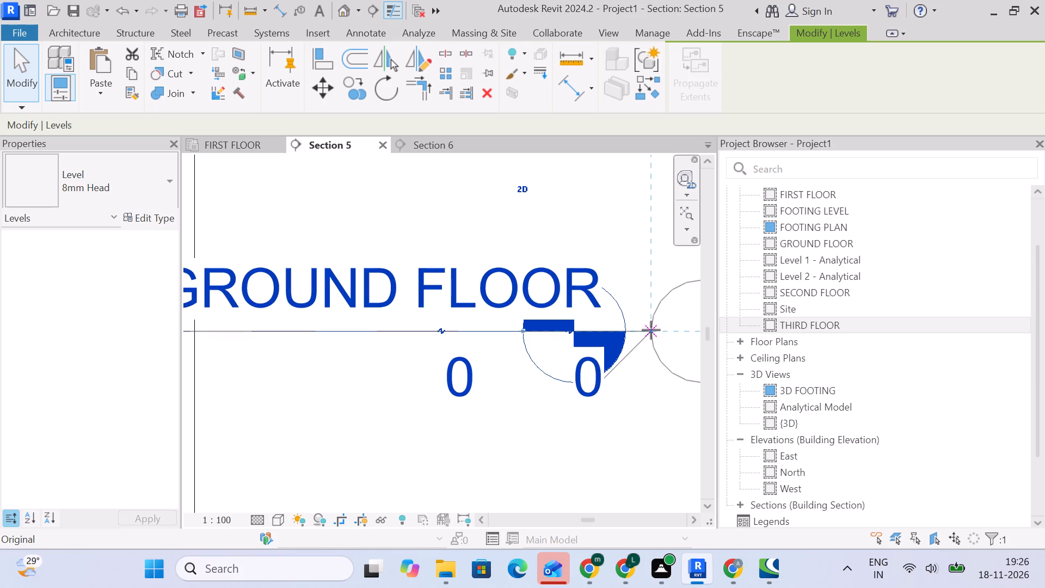
# Place a second 13M M_T2 rebar upright, where the second step overlaps the lowest step.
pyautogui.scroll(-5, 651, 330)
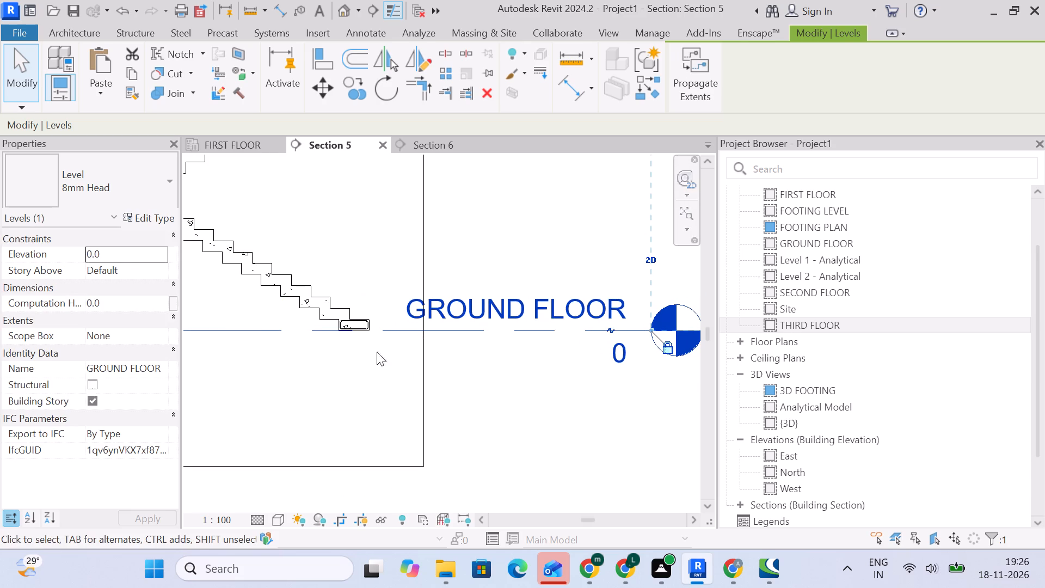
pyautogui.scroll(12, 342, 330)
pyautogui.moveTo(341, 322); pyautogui.dragTo(420, 314, button='middle')
pyautogui.scroll(4, 461, 307)
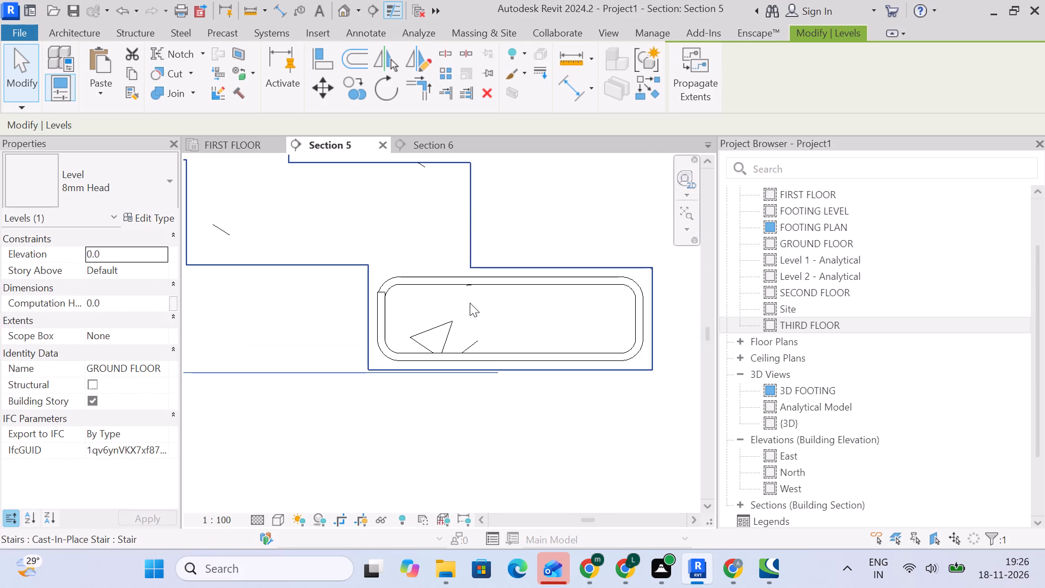
pyautogui.scroll(-3, 406, 290)
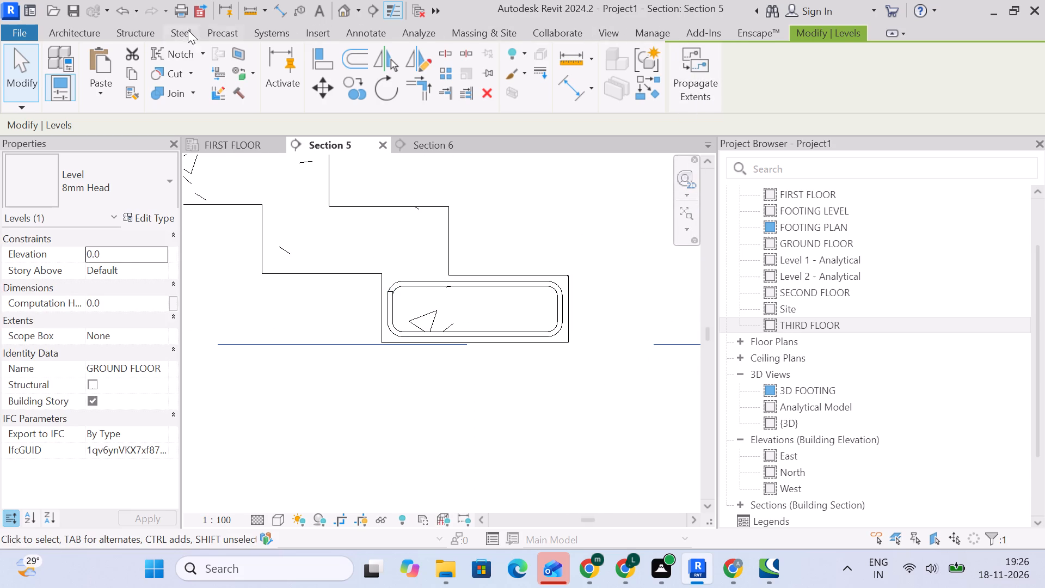
pyautogui.click(126, 30)
pyautogui.click(466, 64)
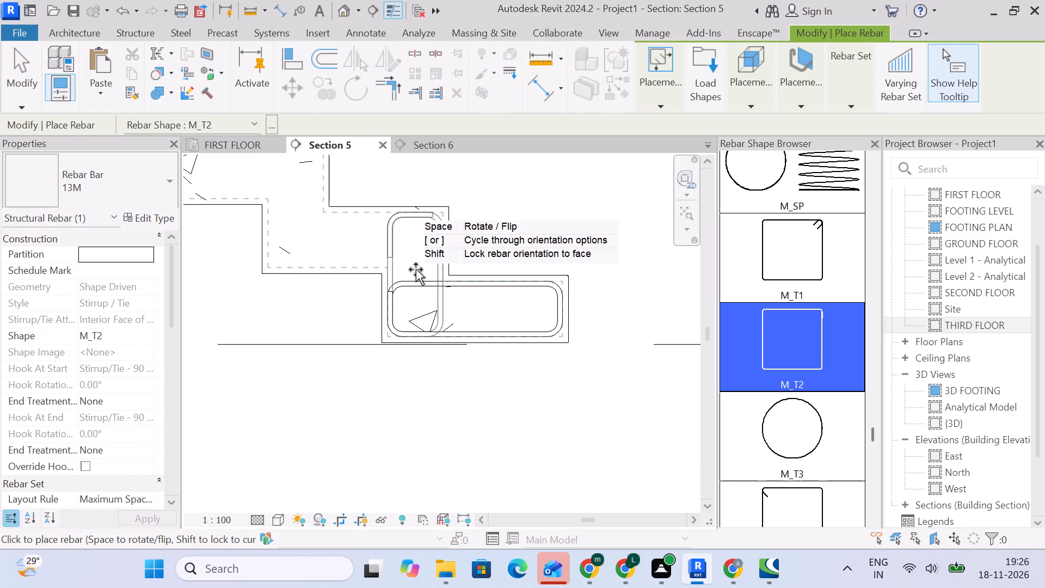
pyautogui.click(420, 248)
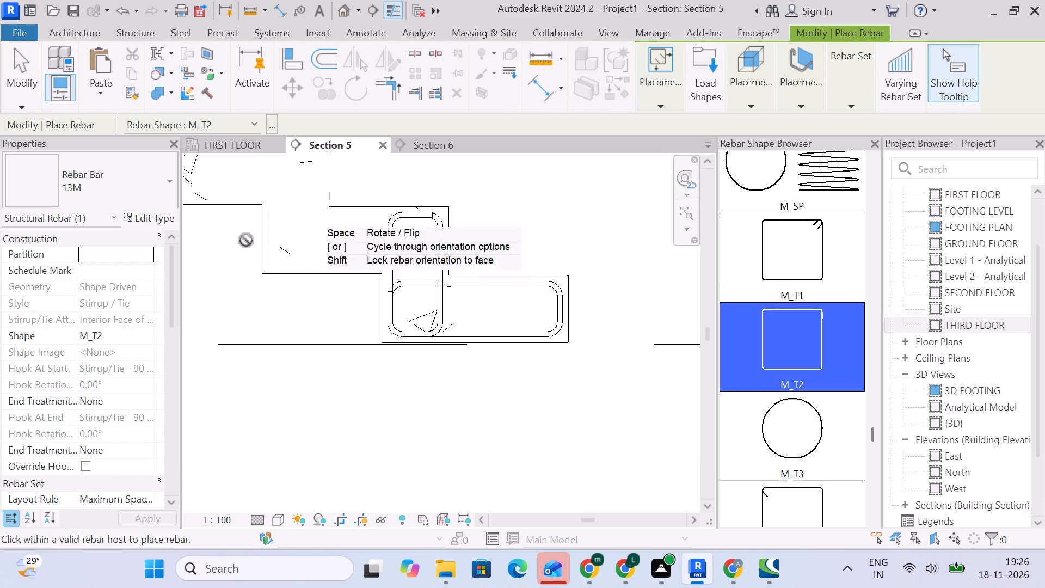
pyautogui.click(12, 84)
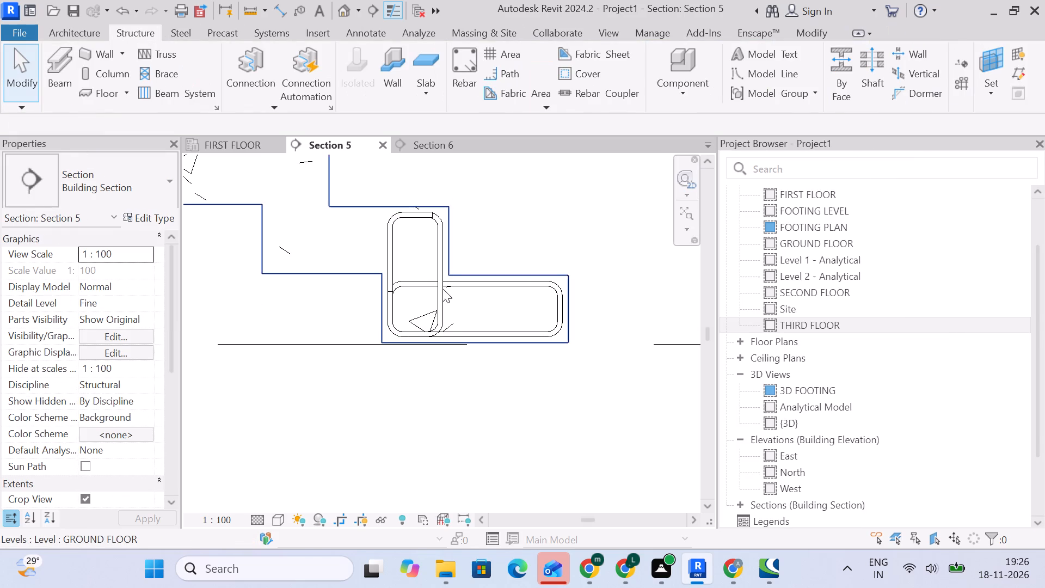
# Place two rows of 13M M_00 straight bars, end-on to the section, along the bottom and top of the lowest step's horizontal tie.
pyautogui.scroll(-11, 481, 296)
pyautogui.scroll(5, 482, 302)
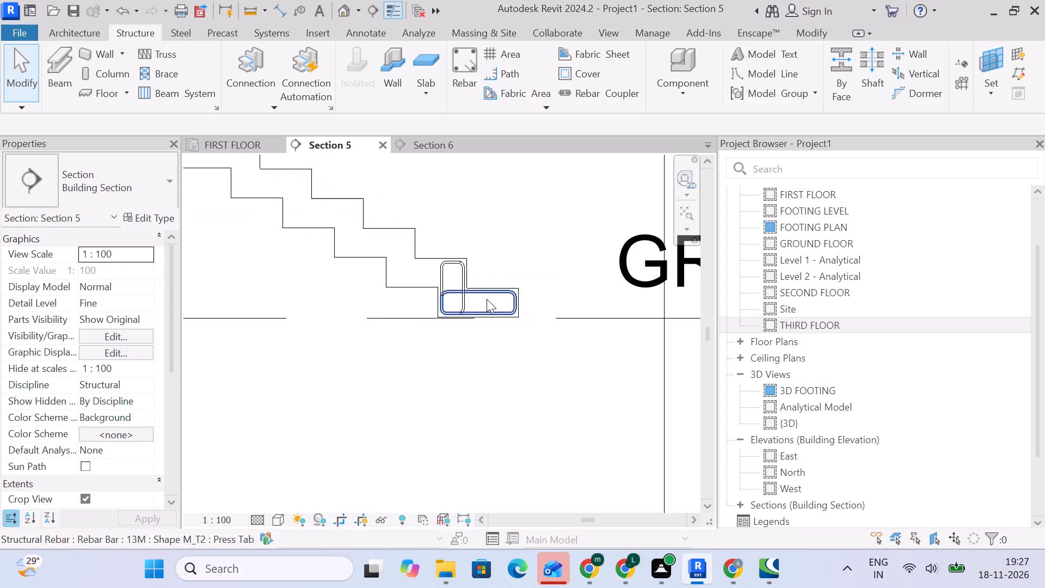
pyautogui.scroll(6, 472, 302)
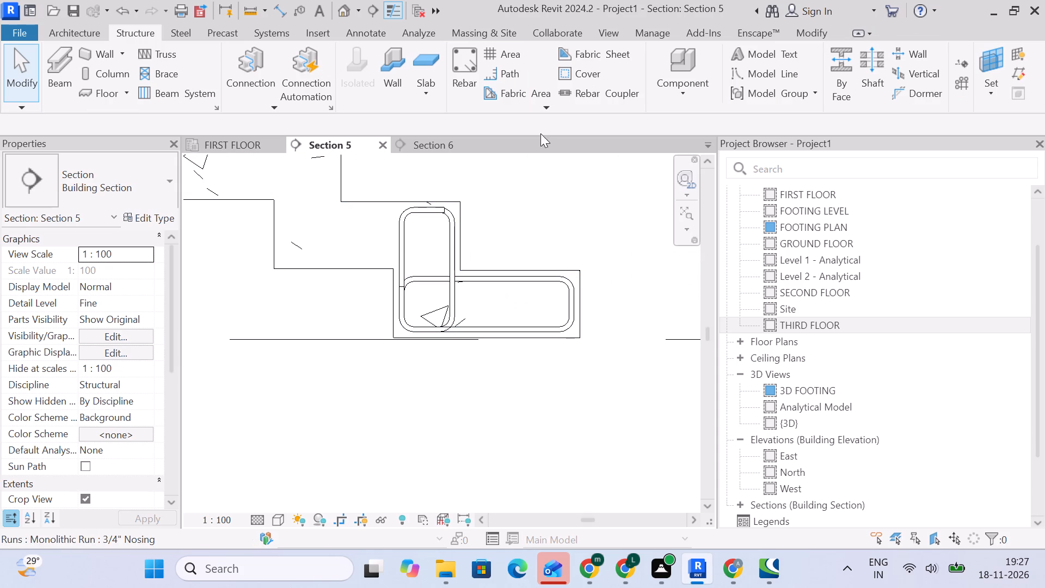
pyautogui.click(460, 69)
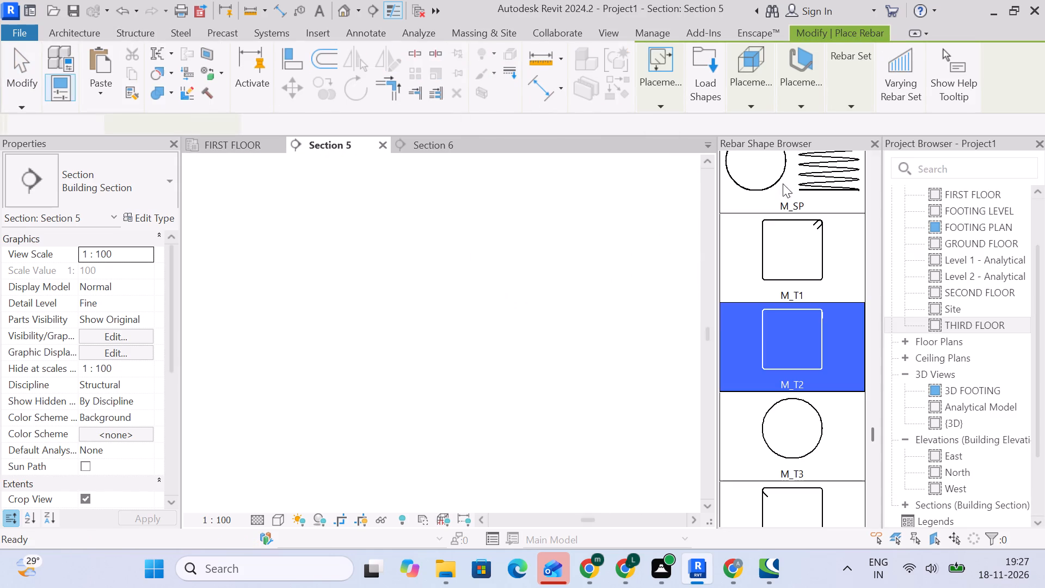
pyautogui.scroll(20, 802, 284)
pyautogui.scroll(20, 802, 284)
pyautogui.scroll(6, 802, 284)
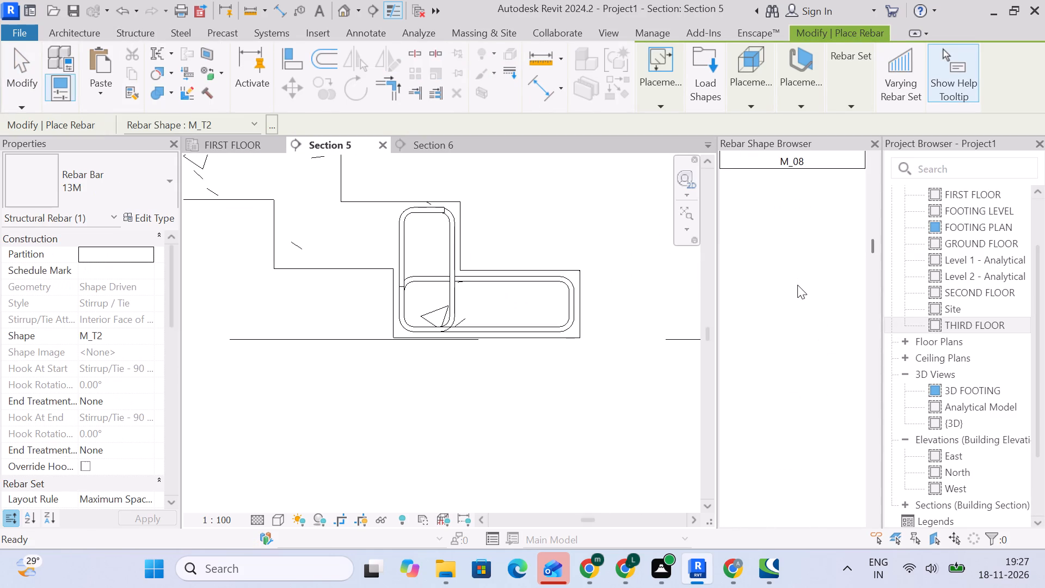
pyautogui.scroll(20, 797, 285)
pyautogui.scroll(20, 797, 285)
pyautogui.scroll(3, 797, 285)
pyautogui.click(767, 197)
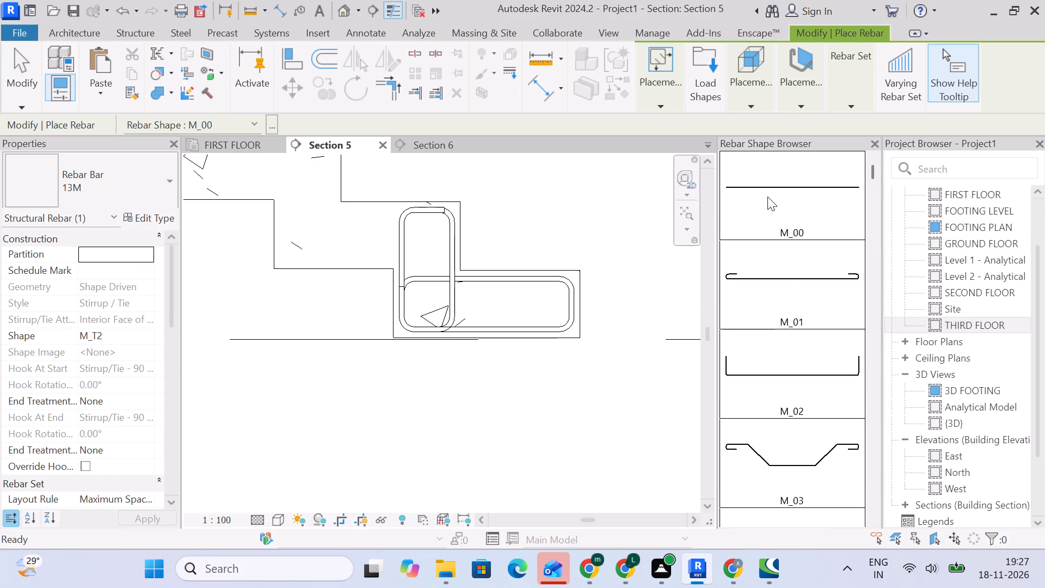
pyautogui.scroll(7, 435, 324)
pyautogui.click(813, 100)
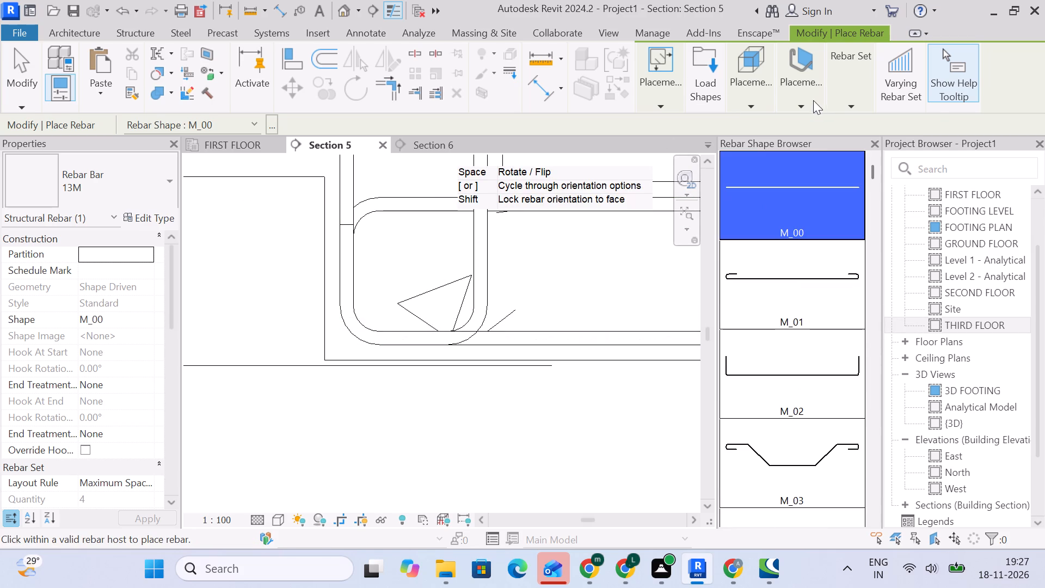
pyautogui.click(845, 150)
pyautogui.scroll(-5, 486, 311)
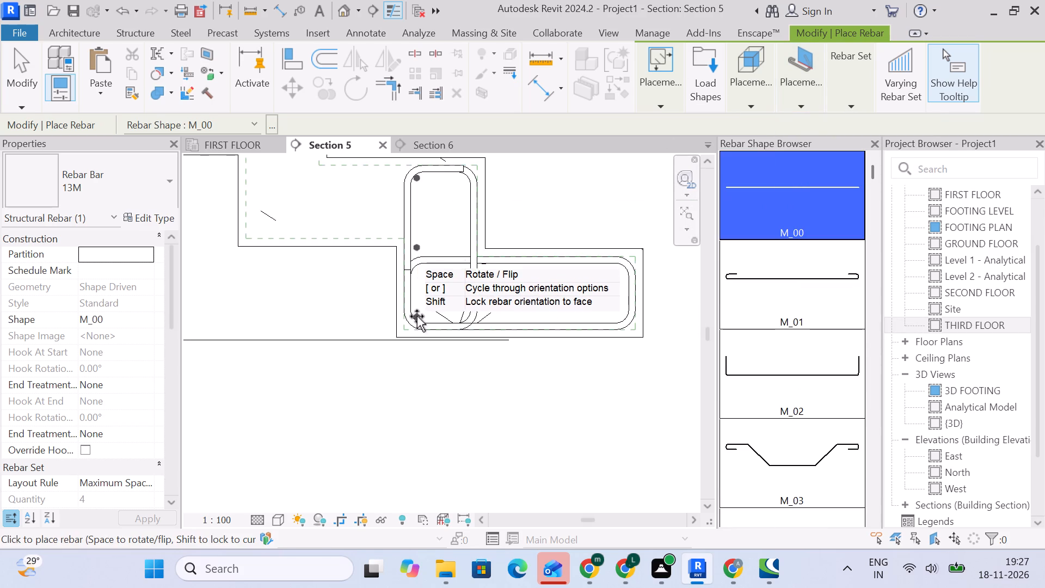
pyautogui.click(416, 317)
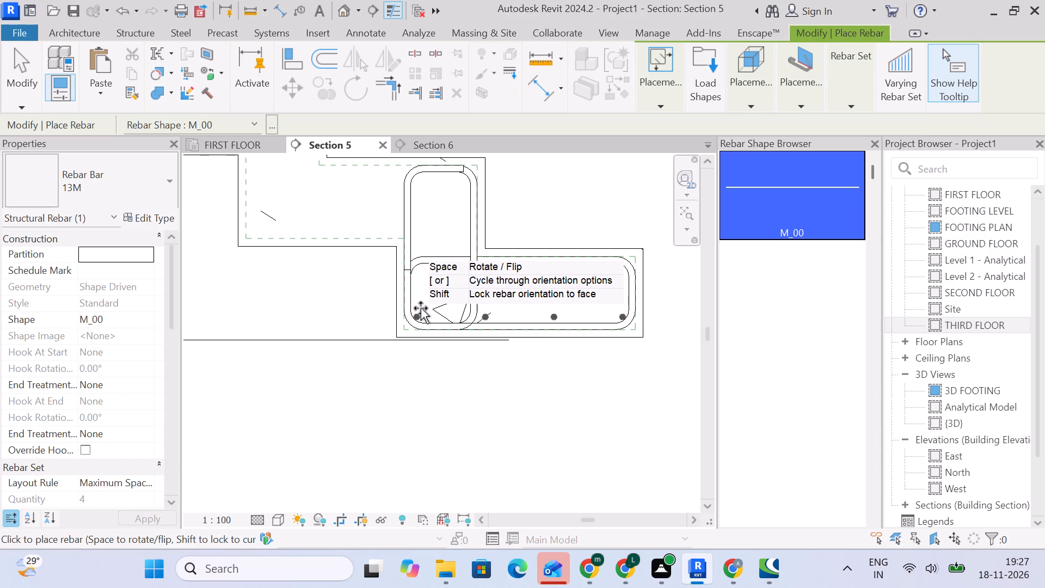
pyautogui.click(417, 275)
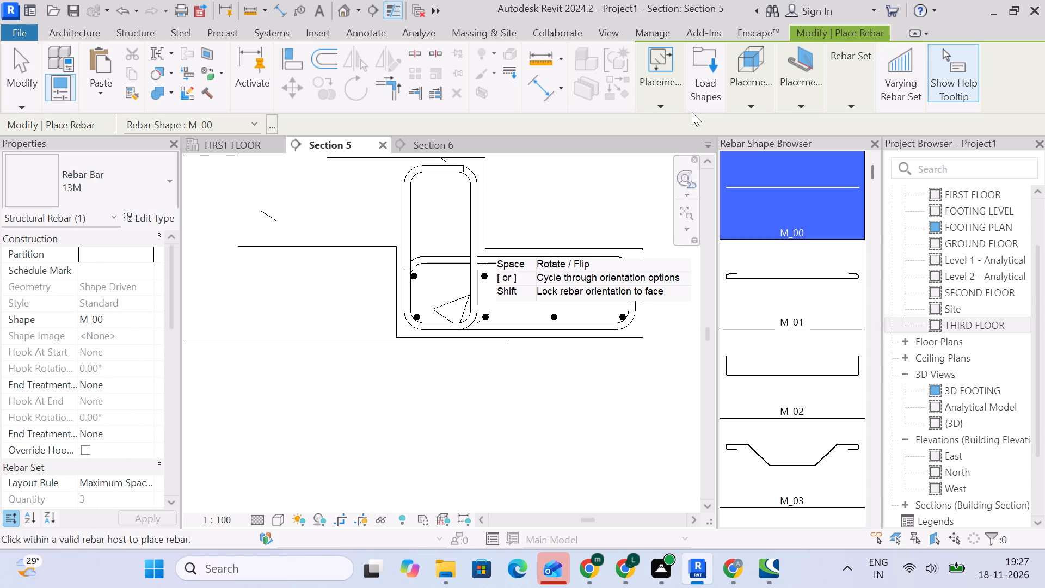
# Change the rebar layout to Fixed Number with quantity 4 and place a middle row of M_00 bars in the horizontal tie.
pyautogui.scroll(3, 697, 112)
pyautogui.click(851, 100)
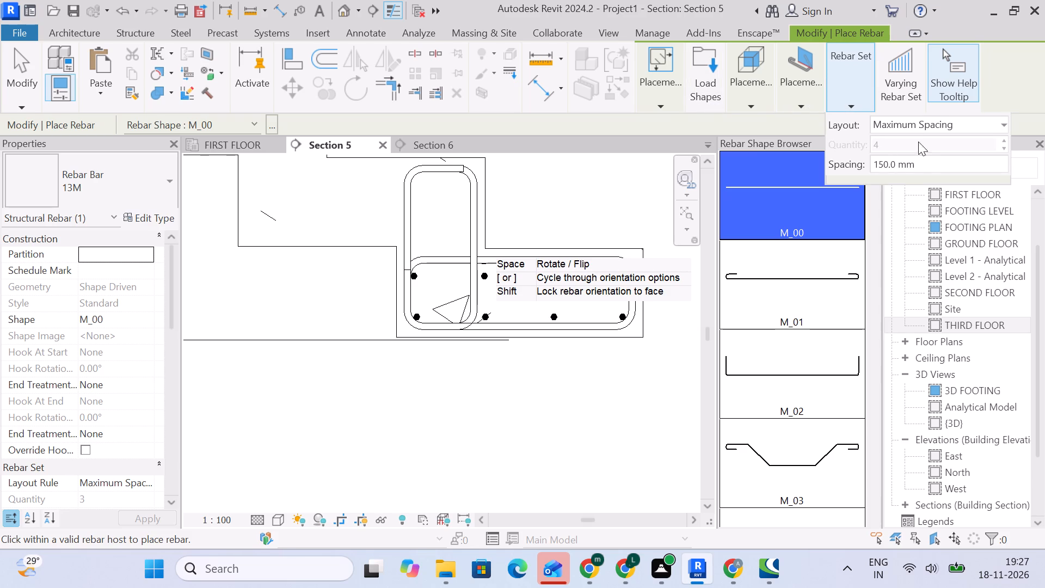
pyautogui.click(914, 128)
pyautogui.click(915, 161)
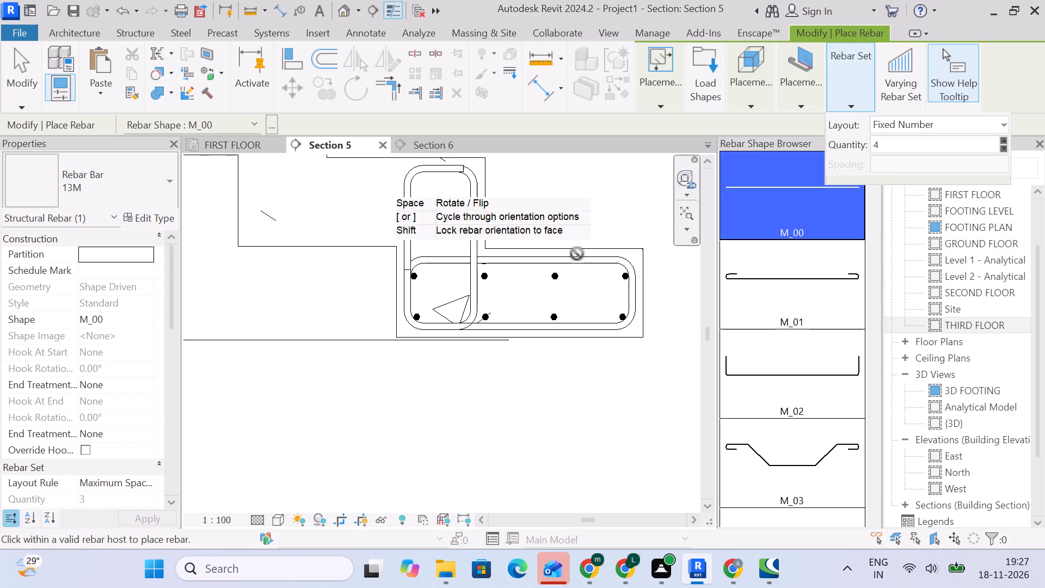
pyautogui.click(434, 299)
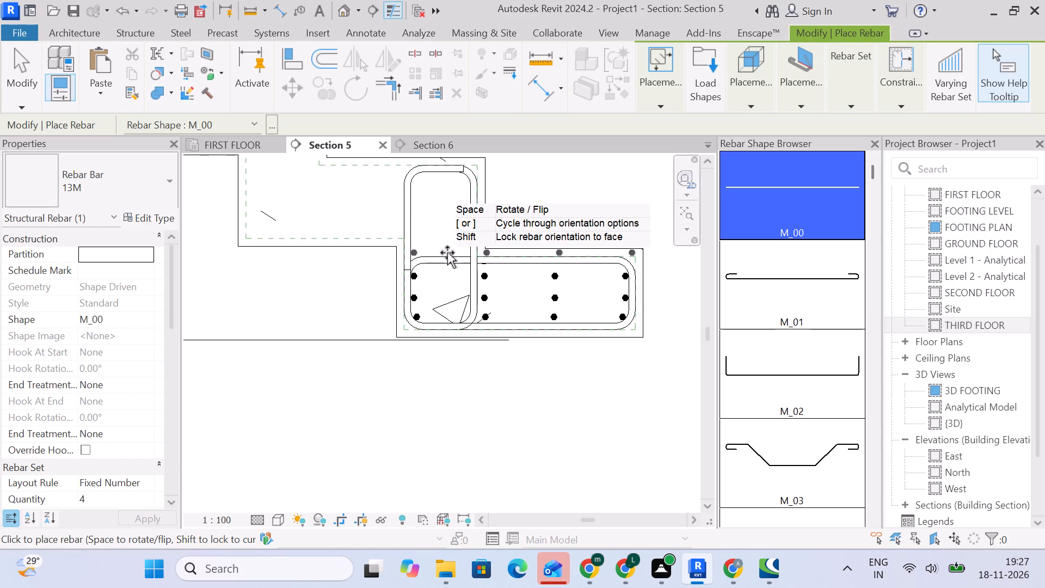
# Place two adjacent vertical columns of four M_00 bars inside the upright tie and end rebar placement.
pyautogui.click(434, 303)
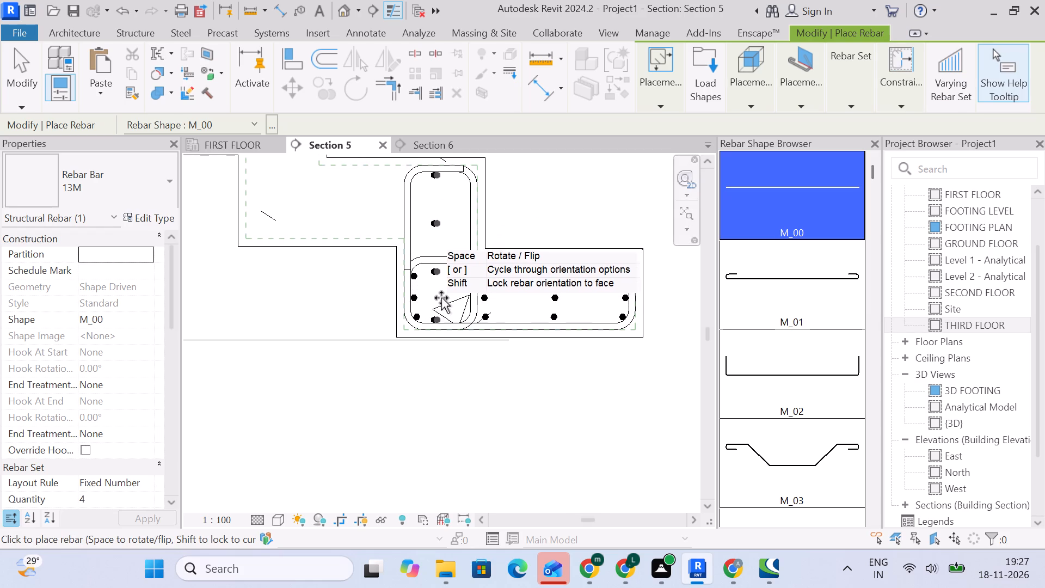
pyautogui.click(451, 286)
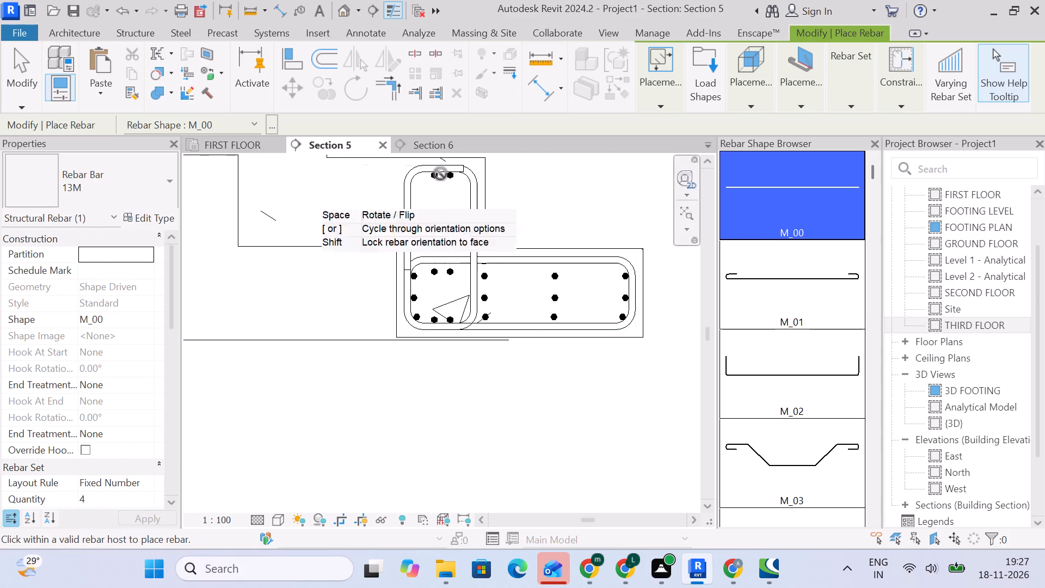
pyautogui.click(7, 64)
# Set the quantity of the left bar column in the upright tie to 3.
pyautogui.scroll(4, 418, 281)
pyautogui.click(446, 186)
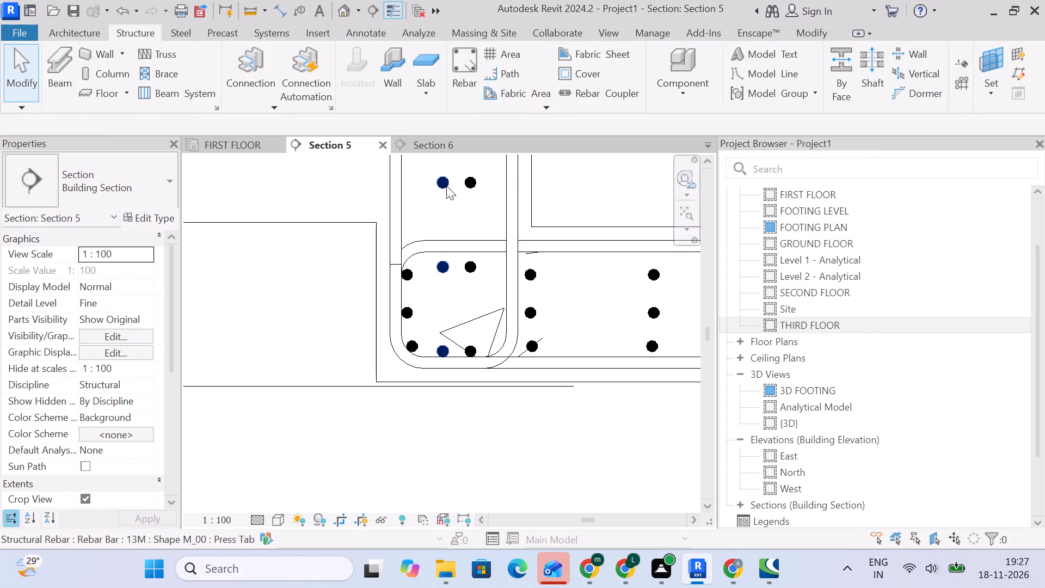
pyautogui.scroll(-4, 454, 193)
pyautogui.moveTo(442, 200); pyautogui.dragTo(387, 237, button='middle')
pyautogui.scroll(-3, 390, 237)
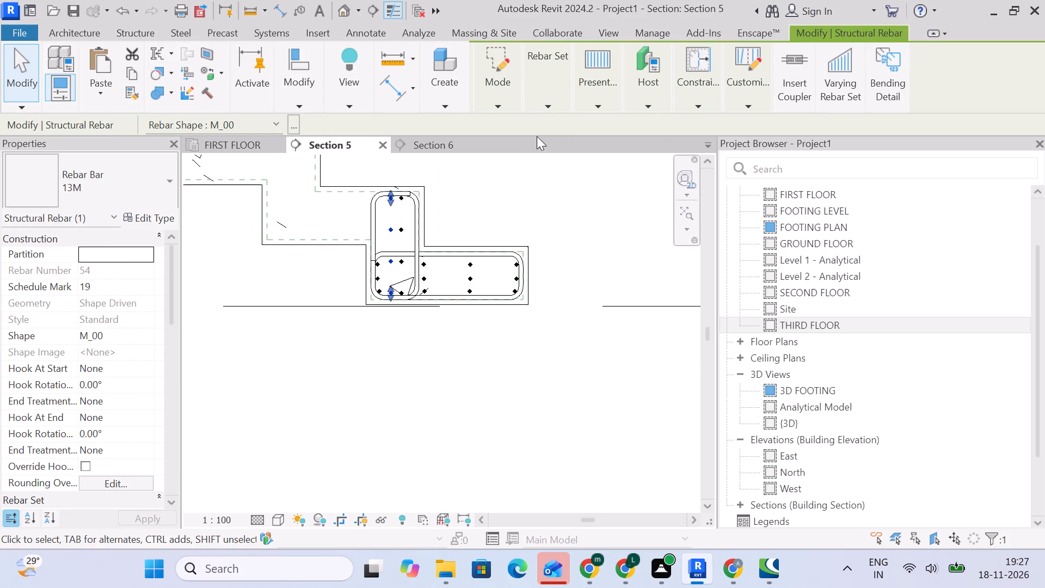
pyautogui.click(555, 100)
pyautogui.click(615, 144)
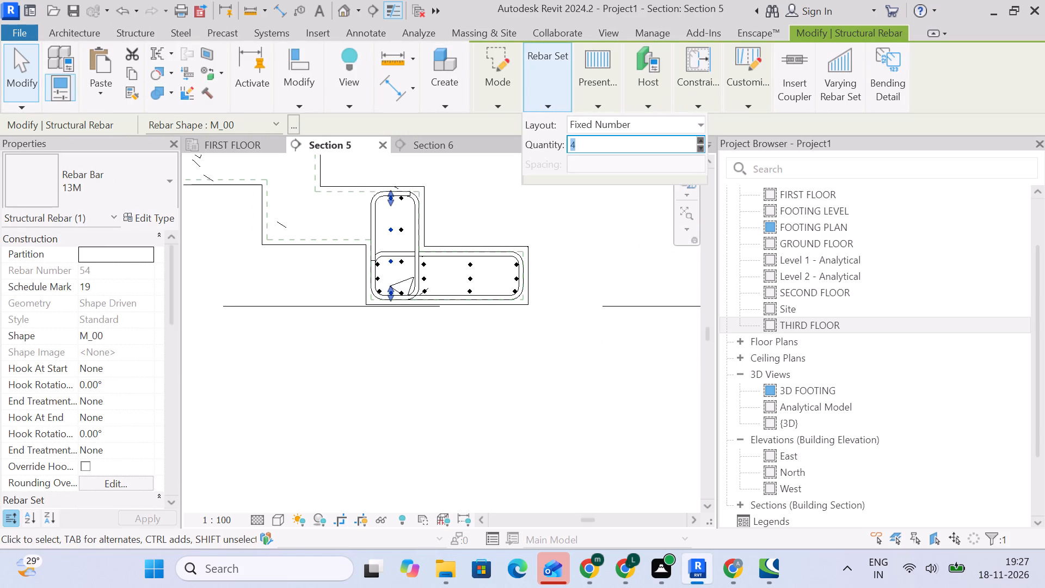
pyautogui.press('3')
pyautogui.press('Return')
pyautogui.click(519, 193)
# Set the quantity of the right bar column in the upright tie to 3.
pyautogui.scroll(6, 430, 224)
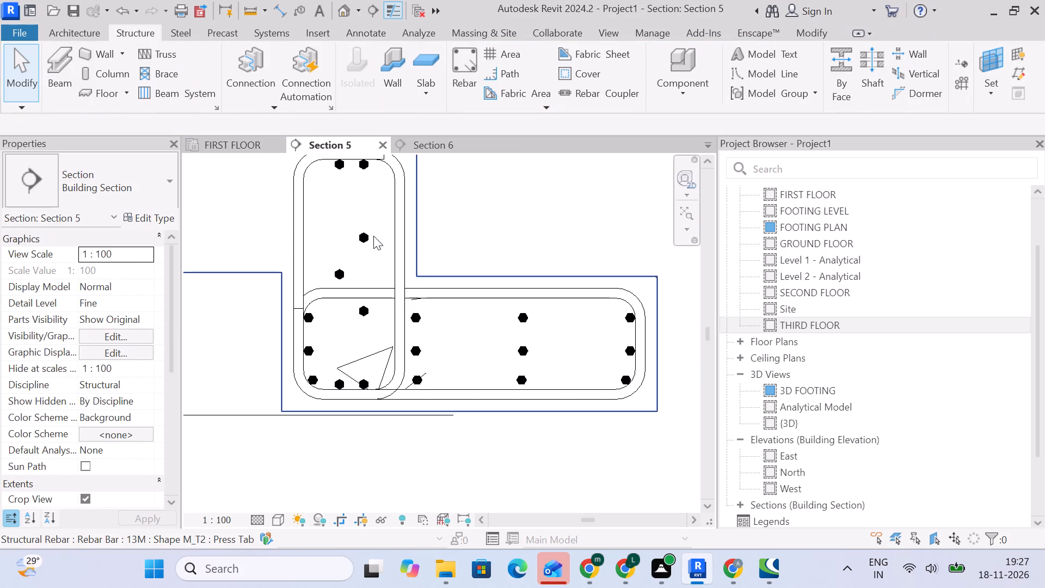
pyautogui.click(373, 236)
pyautogui.click(513, 100)
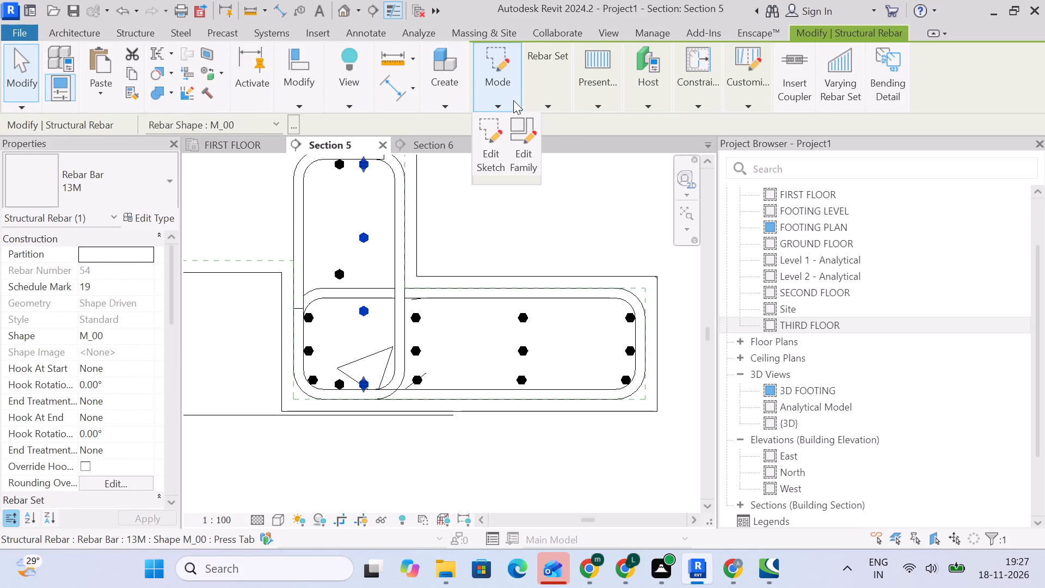
pyautogui.click(561, 104)
pyautogui.click(605, 147)
pyautogui.press('3')
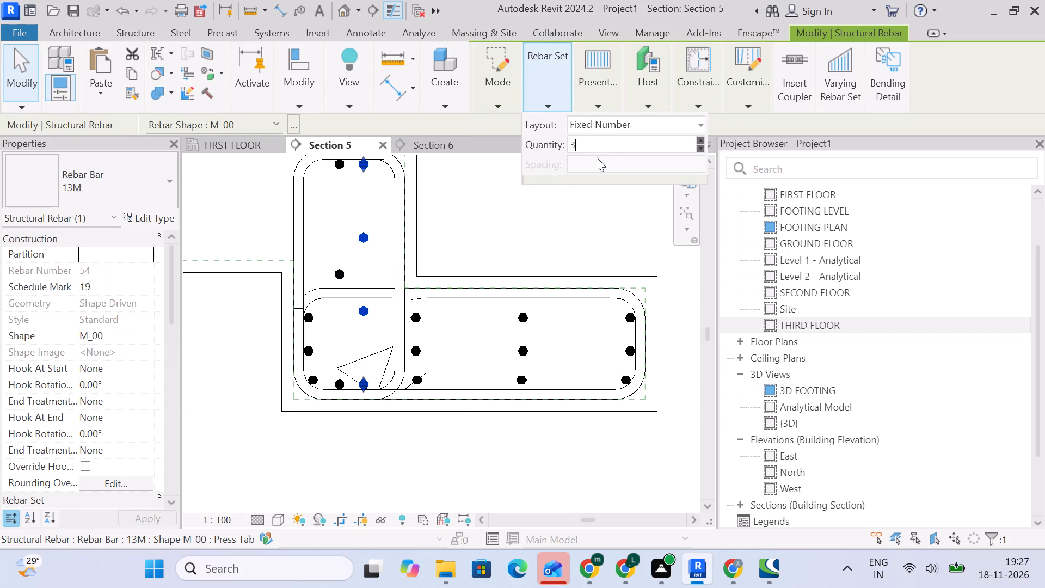
pyautogui.press('Return')
pyautogui.click(464, 210)
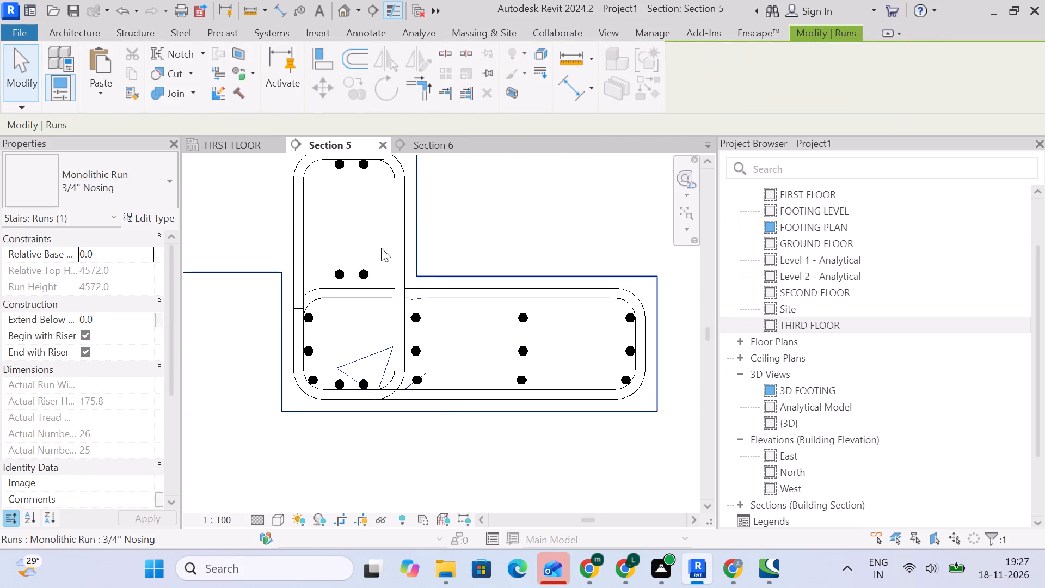
# Move the right bar column horizontally against the inner face of the upright tie's right leg.
pyautogui.scroll(2, 370, 279)
pyautogui.click(362, 269)
pyautogui.click(367, 278)
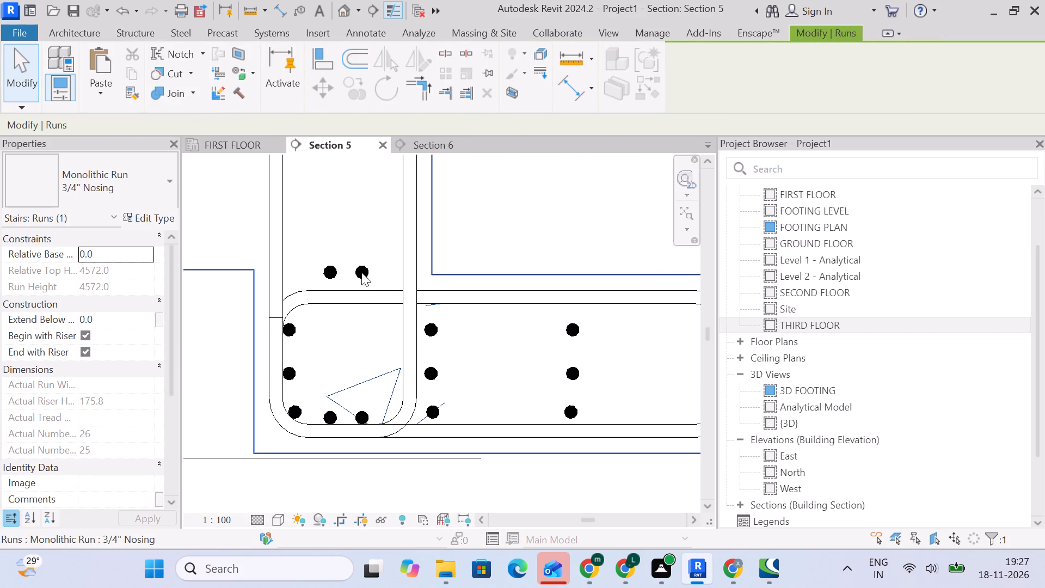
pyautogui.click(361, 272)
pyautogui.click(507, 238)
pyautogui.click(356, 272)
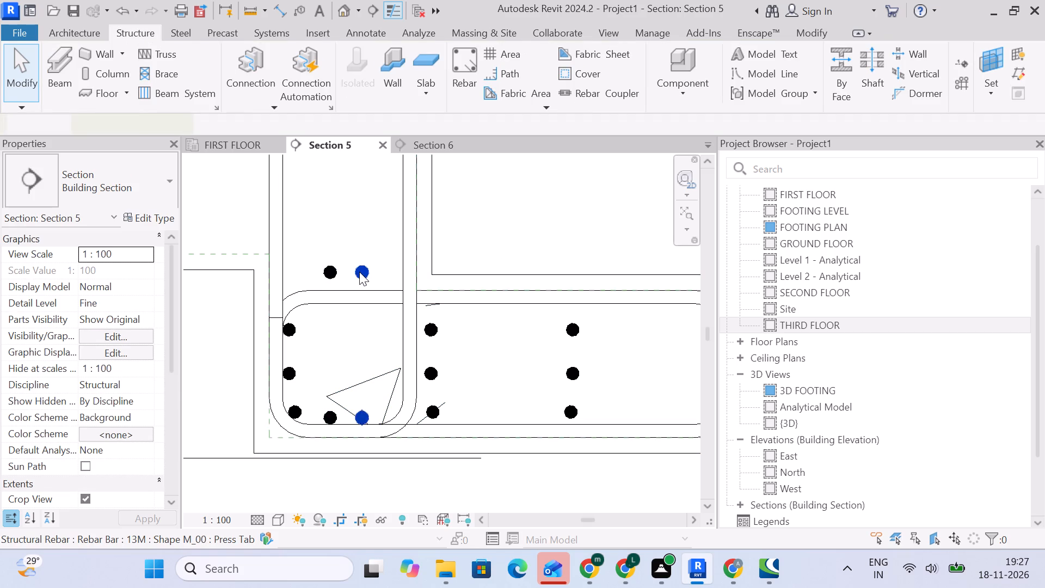
pyautogui.scroll(-4, 360, 272)
pyautogui.moveTo(361, 272); pyautogui.dragTo(382, 273)
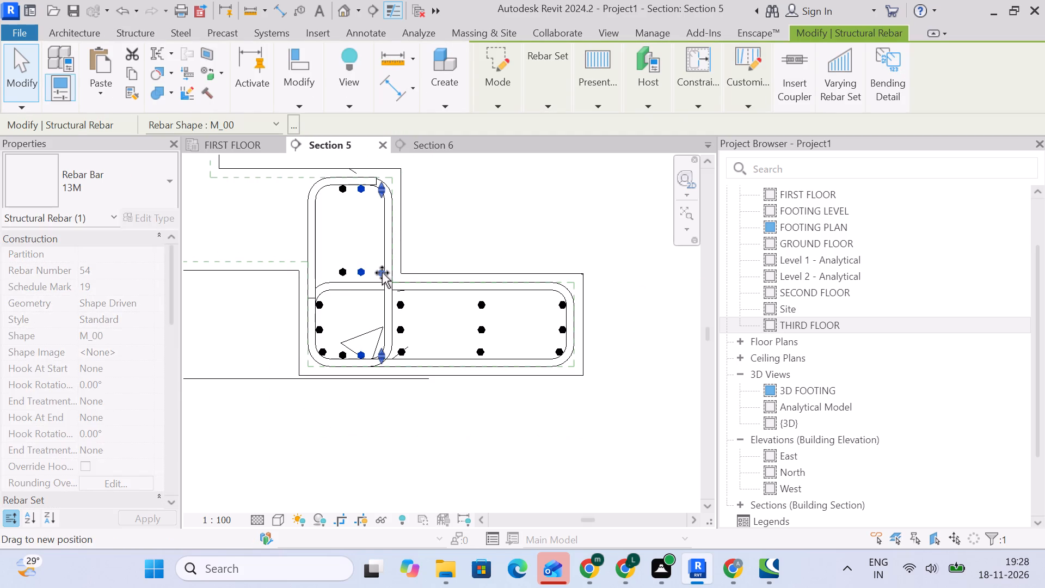
pyautogui.moveTo(382, 273); pyautogui.dragTo(377, 272)
pyautogui.click(451, 230)
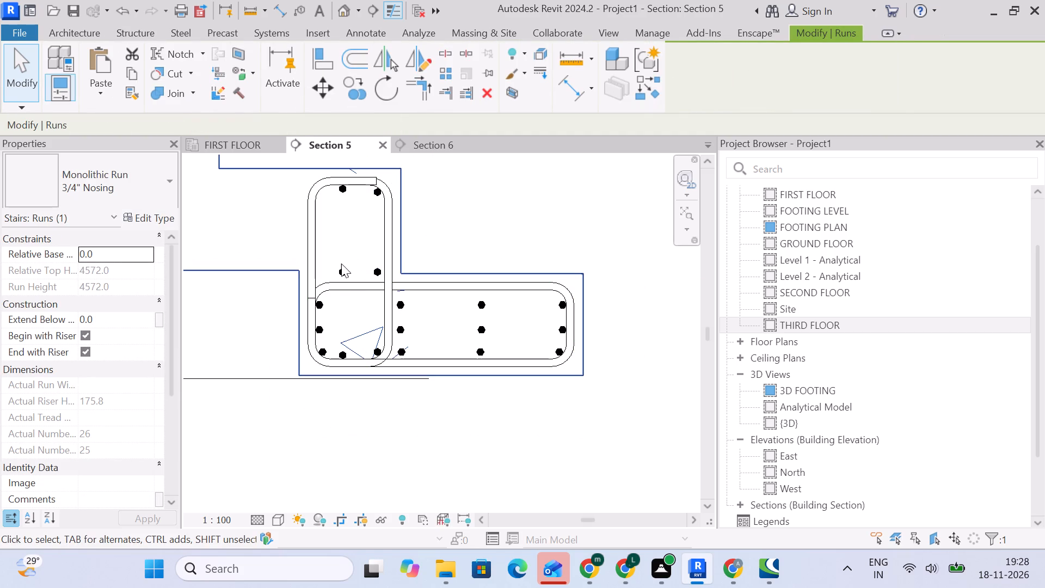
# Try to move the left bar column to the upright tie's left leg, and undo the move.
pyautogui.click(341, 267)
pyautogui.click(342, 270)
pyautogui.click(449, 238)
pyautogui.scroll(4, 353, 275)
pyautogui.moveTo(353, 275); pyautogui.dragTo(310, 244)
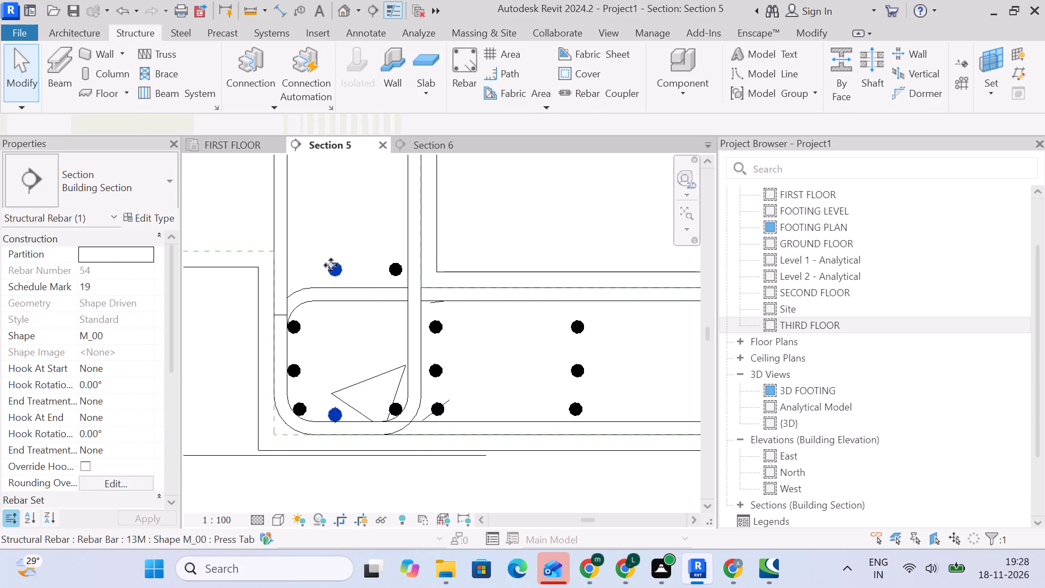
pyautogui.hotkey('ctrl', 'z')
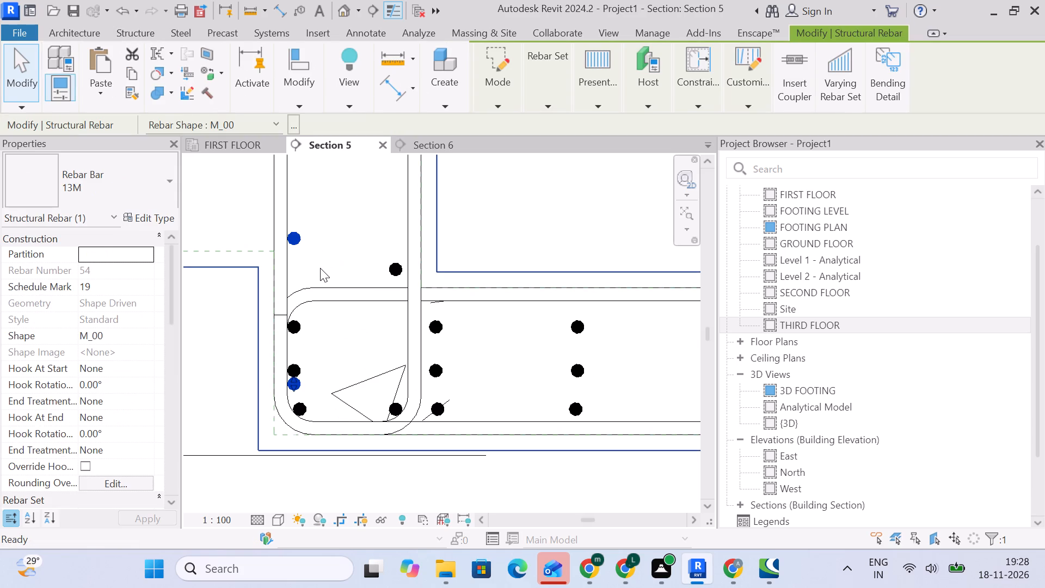
# Move the left bar column horizontally against the inner face of the upright tie's left leg, keeping it level with the right column.
pyautogui.click(325, 273)
pyautogui.moveTo(333, 272); pyautogui.dragTo(310, 271)
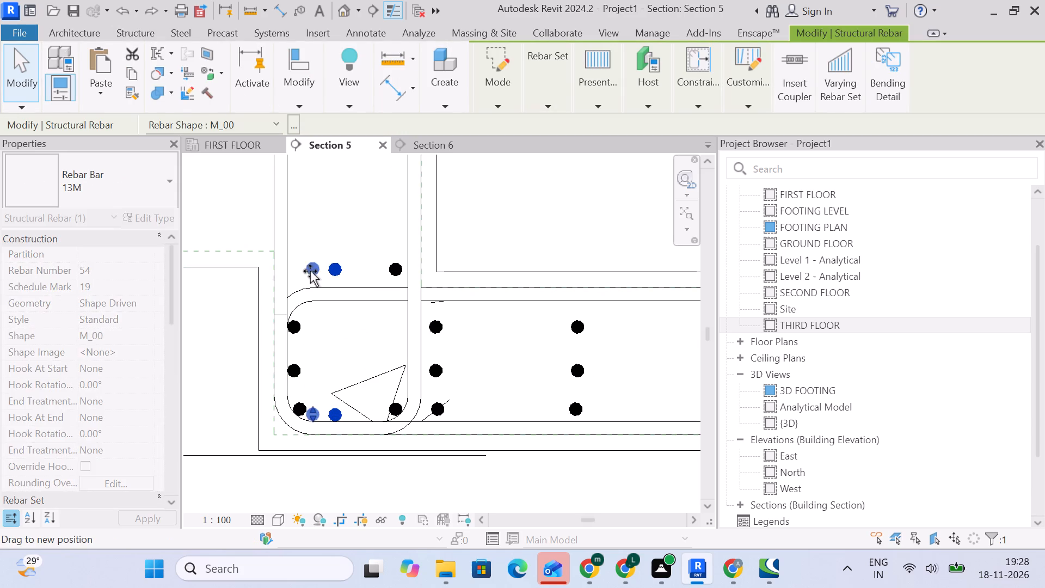
pyautogui.moveTo(310, 271); pyautogui.dragTo(308, 268)
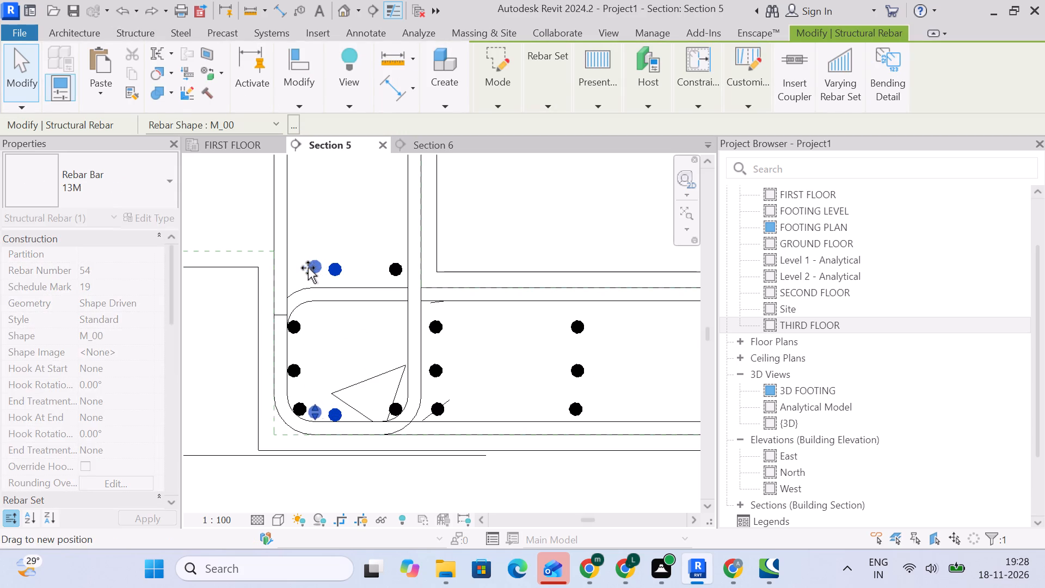
pyautogui.moveTo(308, 268); pyautogui.dragTo(298, 267)
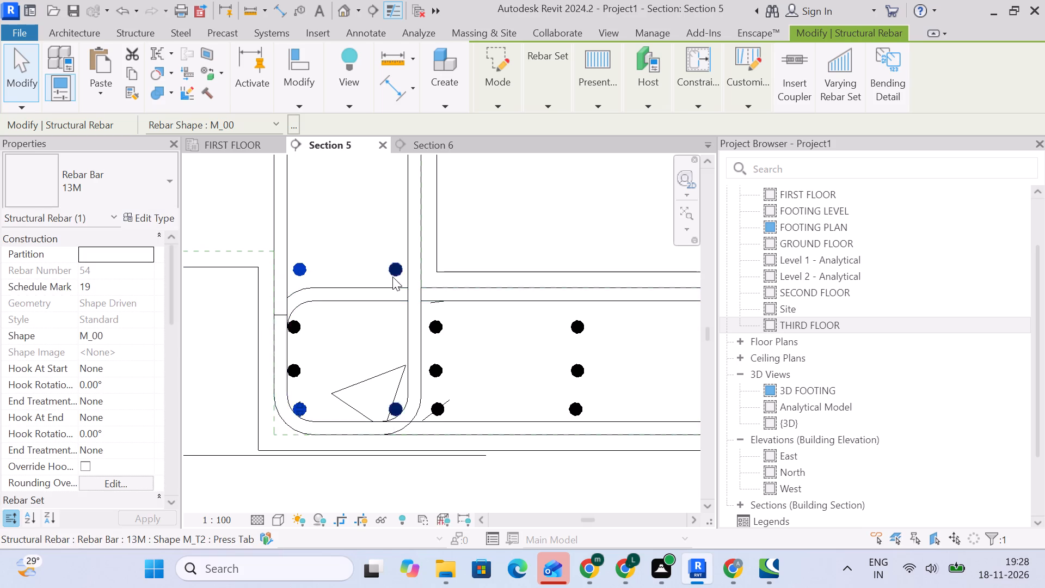
pyautogui.scroll(-3, 394, 275)
pyautogui.click(513, 230)
# Delete the middle row of straight bars inside the horizontal tie at the bottom step.
pyautogui.scroll(4, 394, 347)
pyautogui.click(437, 371)
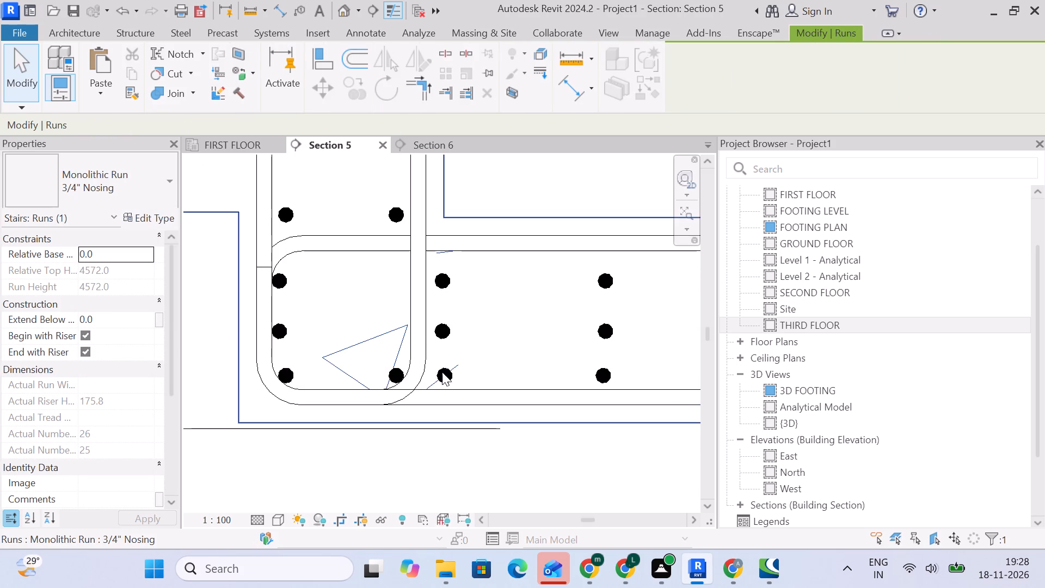
pyautogui.scroll(-2, 470, 384)
pyautogui.moveTo(482, 396); pyautogui.dragTo(468, 308, button='middle')
pyautogui.click(569, 284)
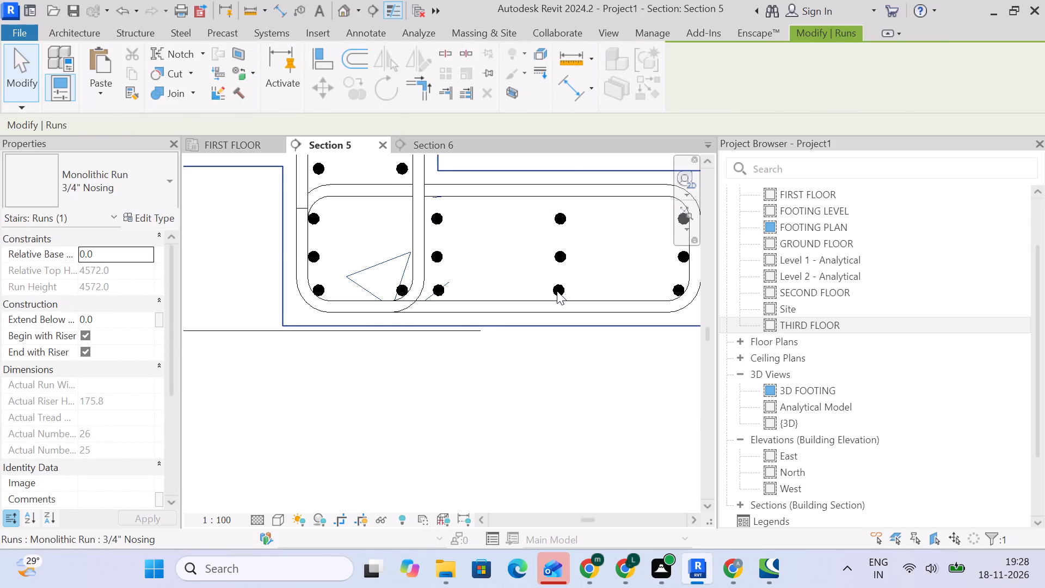
pyautogui.click(562, 258)
pyautogui.press('Escape')
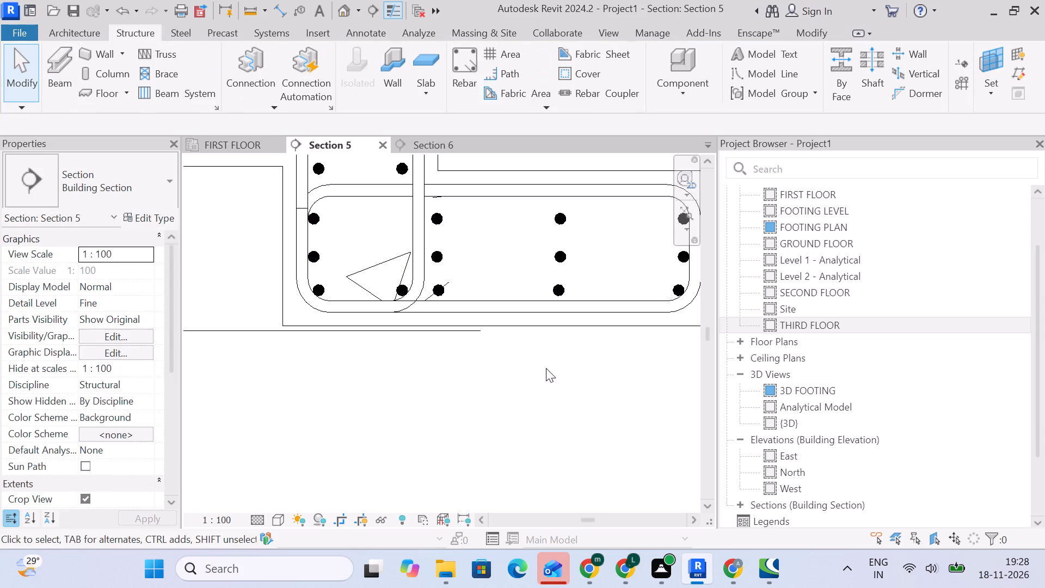
pyautogui.click(558, 265)
pyautogui.scroll(-4, 557, 268)
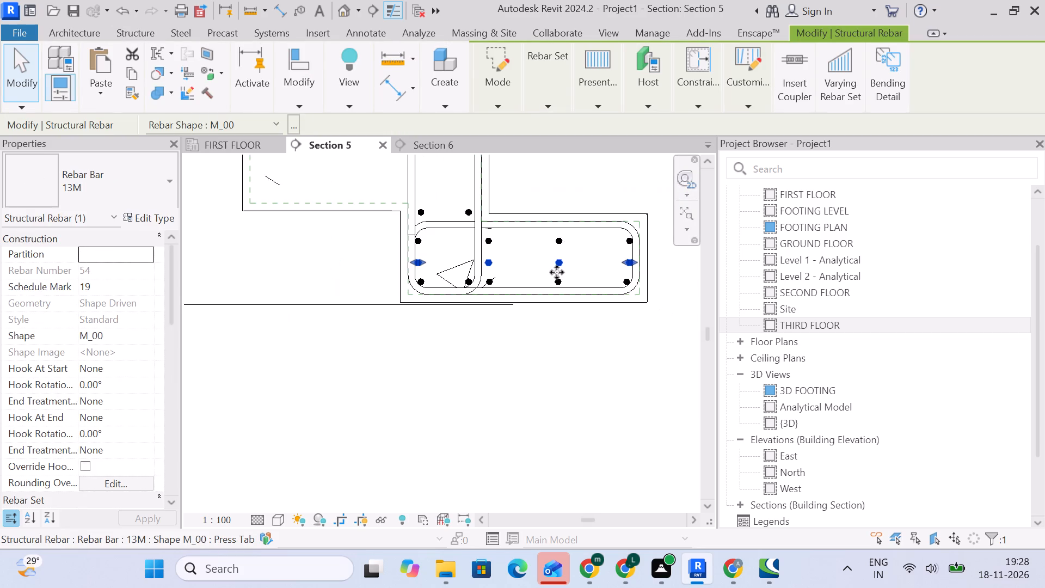
pyautogui.press('Delete')
# Shorten the horizontal tie's bottom bar row so its left end lines up with the second bar of the row above.
pyautogui.scroll(4, 515, 272)
pyautogui.scroll(5, 383, 285)
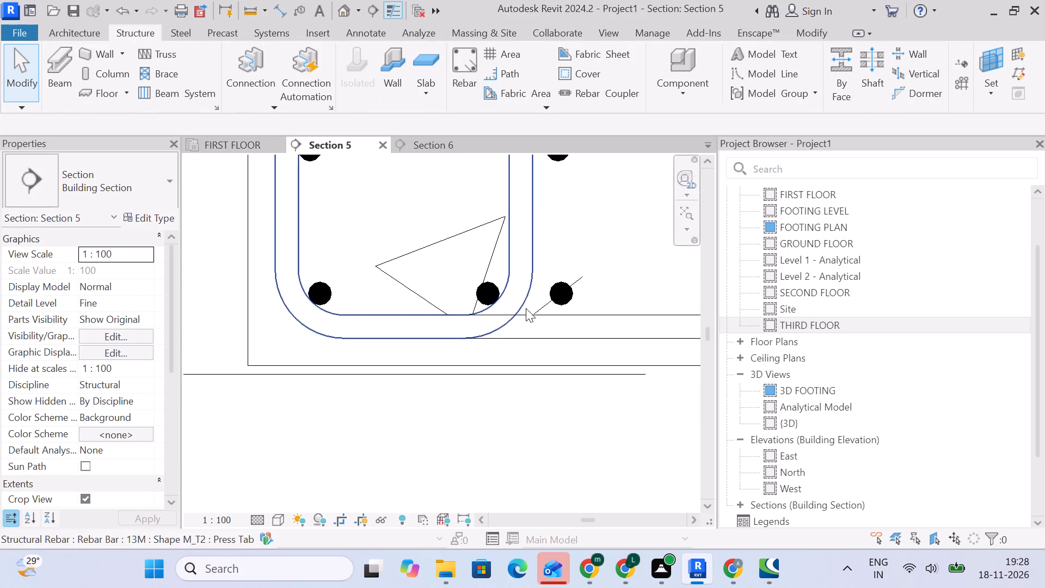
pyautogui.click(562, 294)
pyautogui.scroll(-5, 565, 295)
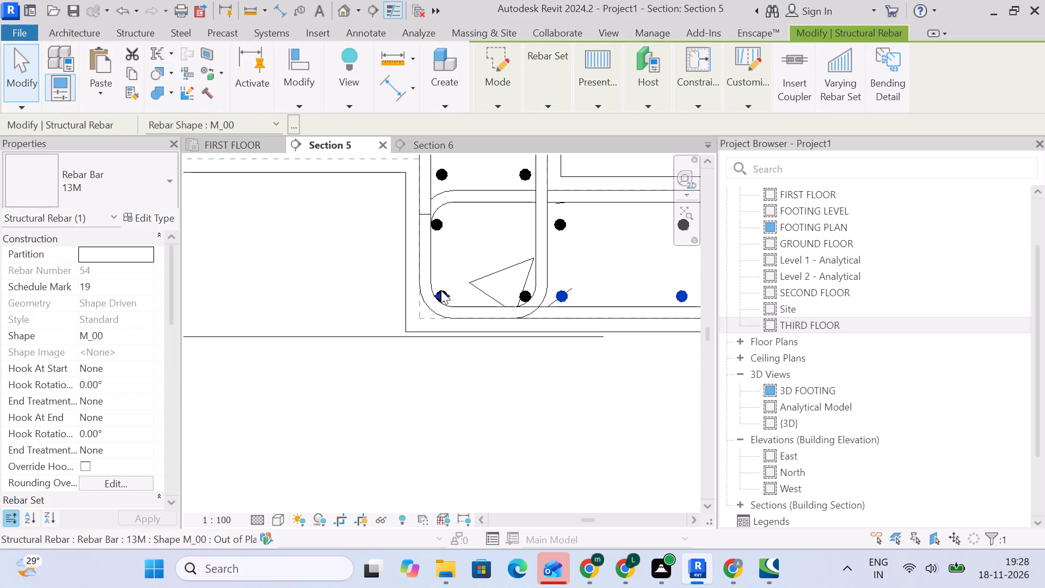
pyautogui.moveTo(441, 290); pyautogui.dragTo(565, 307)
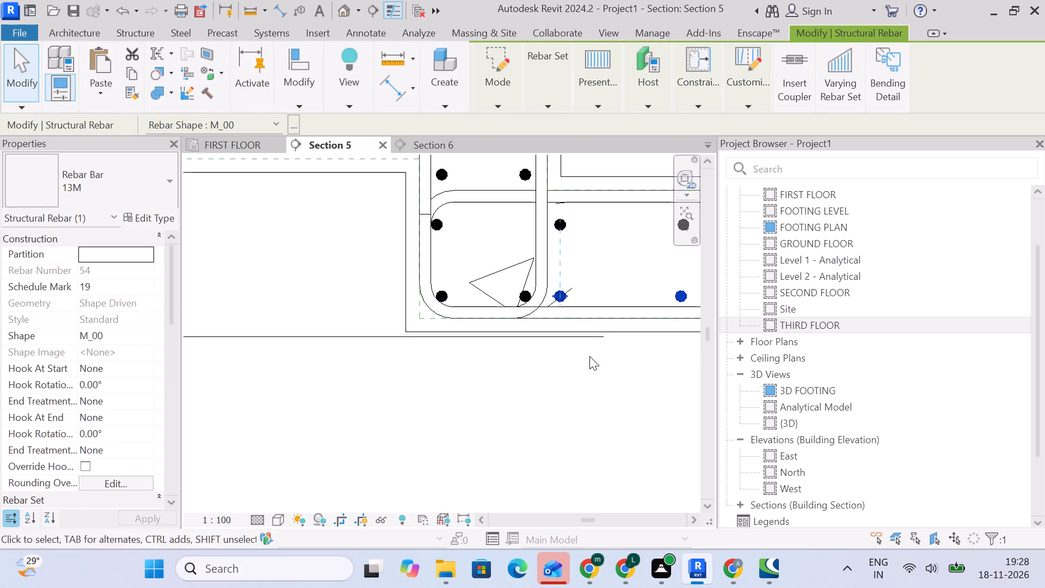
# Pull the right end of the horizontal tie's top bar row slightly inward, in line with the end bar below.
pyautogui.moveTo(589, 356); pyautogui.dragTo(449, 397, button='middle')
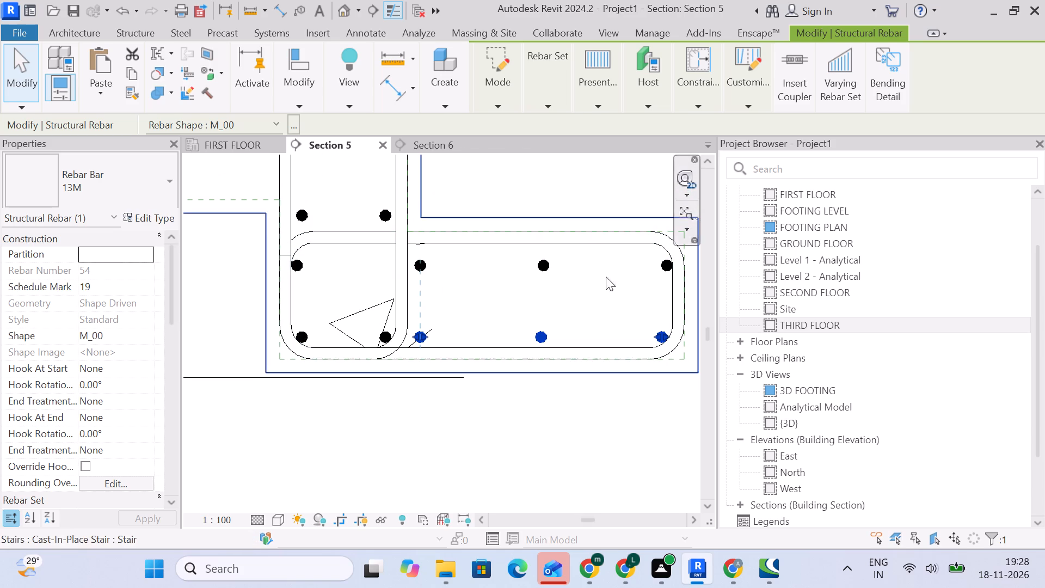
pyautogui.click(548, 266)
pyautogui.scroll(4, 604, 279)
pyautogui.moveTo(655, 265); pyautogui.dragTo(532, 279, button='middle')
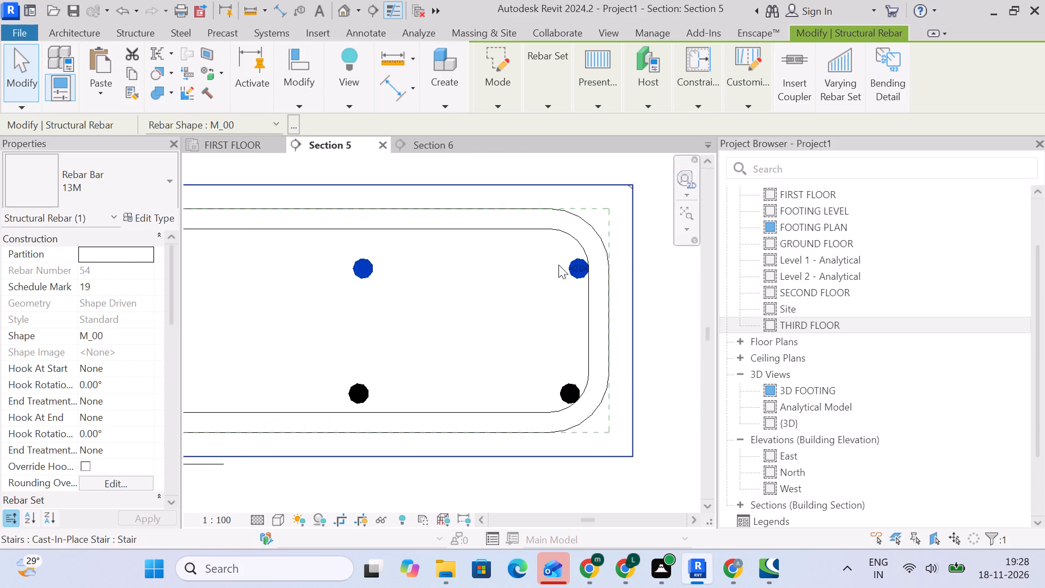
pyautogui.scroll(3, 574, 264)
pyautogui.moveTo(575, 264); pyautogui.dragTo(564, 266)
pyautogui.scroll(-4, 571, 279)
pyautogui.moveTo(439, 299); pyautogui.dragTo(634, 303, button='middle')
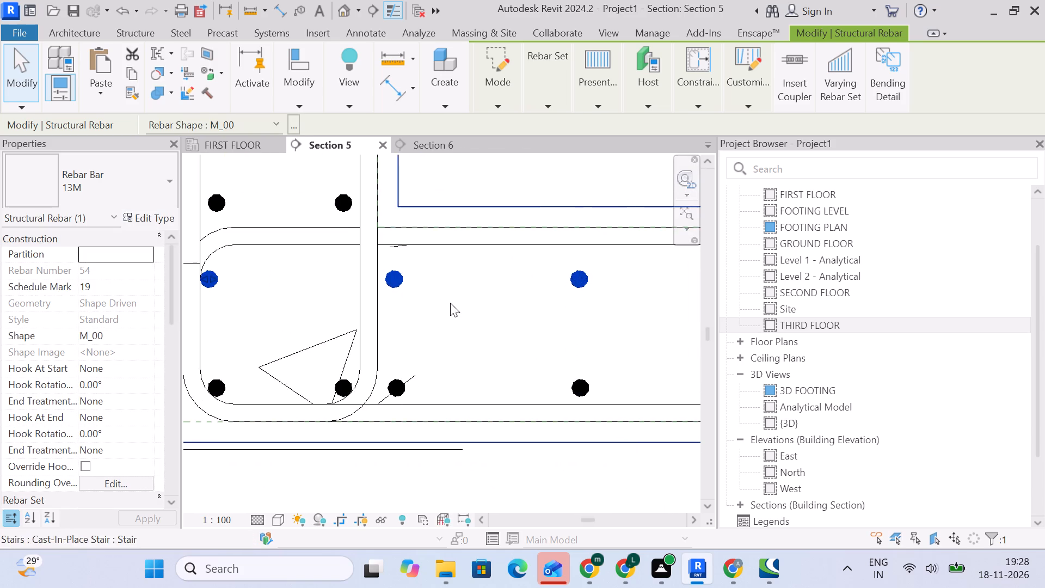
# Pull the left end of the horizontal tie's top bar row inward, in line with the corner bar below.
pyautogui.moveTo(450, 303); pyautogui.dragTo(533, 303, button='middle')
pyautogui.scroll(4, 380, 303)
pyautogui.moveTo(265, 292); pyautogui.dragTo(320, 293, button='middle')
pyautogui.scroll(3, 304, 290)
pyautogui.moveTo(274, 249); pyautogui.dragTo(290, 250)
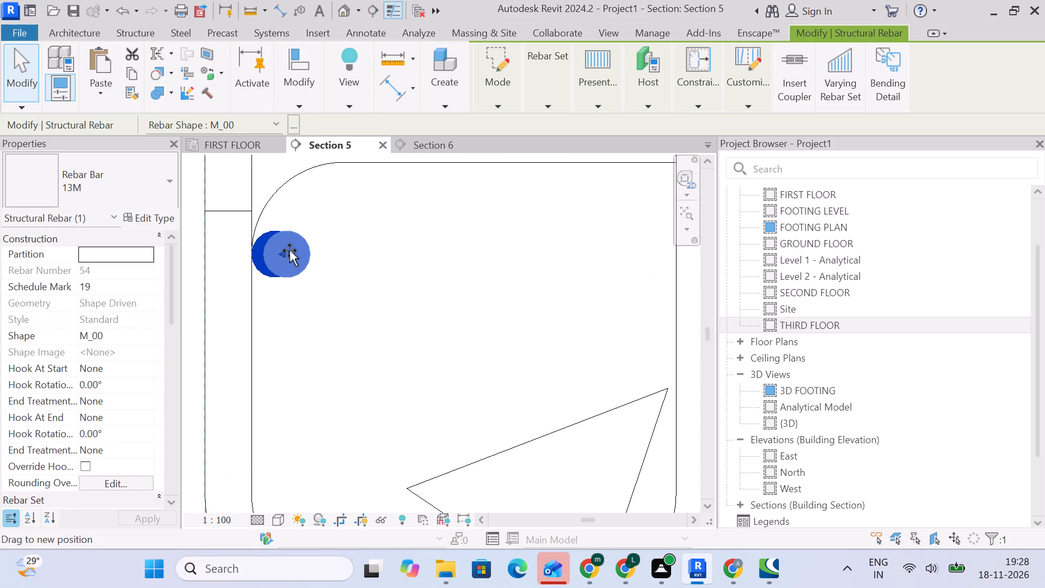
pyautogui.moveTo(290, 250); pyautogui.dragTo(302, 252)
pyautogui.scroll(-5, 305, 253)
pyautogui.scroll(4, 305, 260)
pyautogui.moveTo(301, 248); pyautogui.dragTo(294, 248)
pyautogui.scroll(-5, 315, 265)
pyautogui.scroll(3, 278, 272)
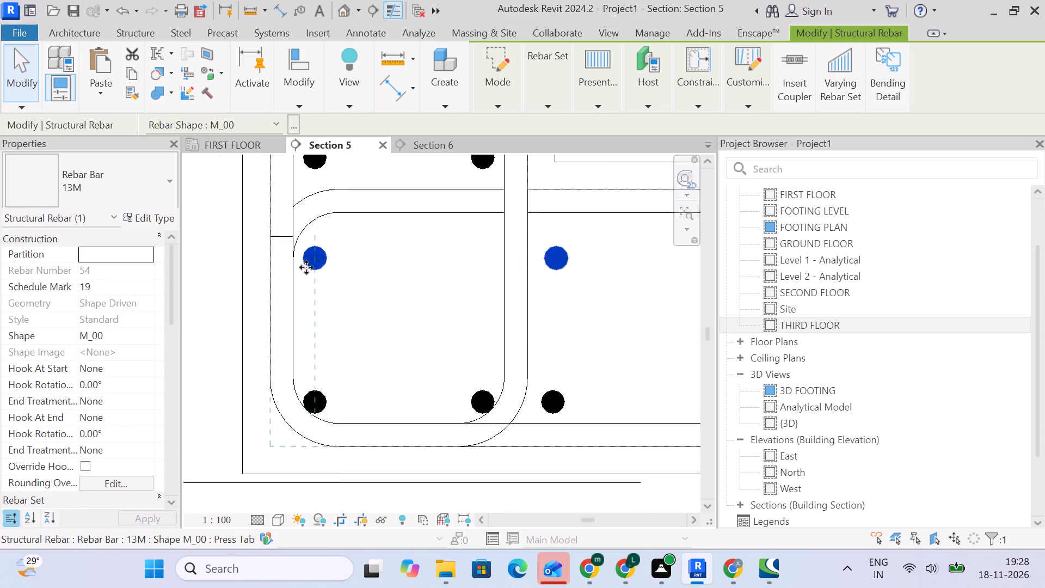
# Nudge the horizontal tie's top bar row upward to sit against the inside of the tie's upper corner bends.
pyautogui.scroll(2, 306, 267)
pyautogui.press('Up')
pyautogui.press('Up')
pyautogui.scroll(1, 328, 254)
pyautogui.press('Up')
pyautogui.press('Up')
pyautogui.press('Up')
pyautogui.press('Up')
pyautogui.press('Up')
pyautogui.press('Up')
pyautogui.press('Up')
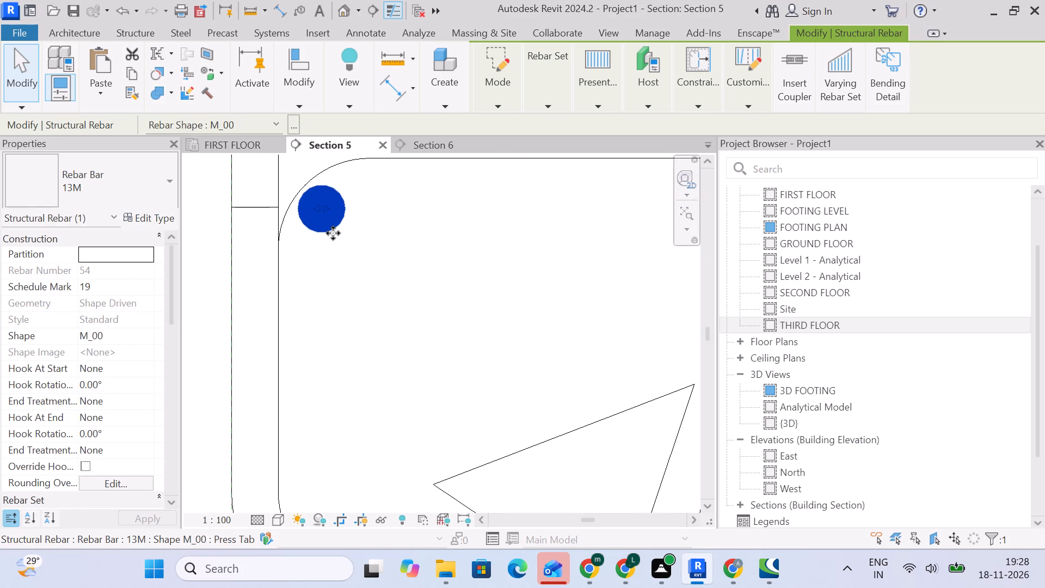
pyautogui.press('Up')
pyautogui.scroll(-11, 333, 233)
pyautogui.moveTo(525, 261); pyautogui.dragTo(396, 272, button='middle')
pyautogui.scroll(4, 597, 273)
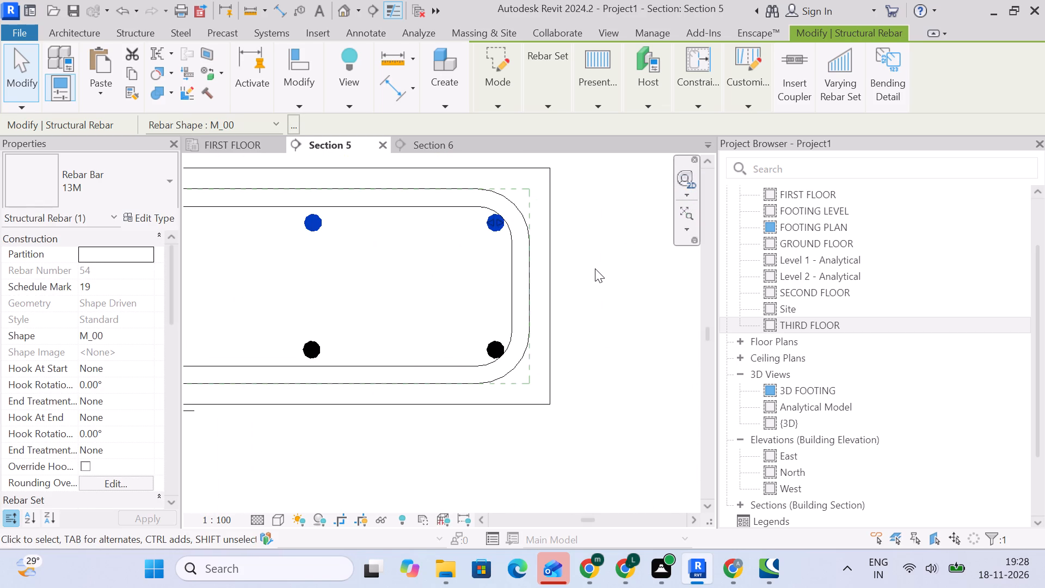
pyautogui.click(603, 271)
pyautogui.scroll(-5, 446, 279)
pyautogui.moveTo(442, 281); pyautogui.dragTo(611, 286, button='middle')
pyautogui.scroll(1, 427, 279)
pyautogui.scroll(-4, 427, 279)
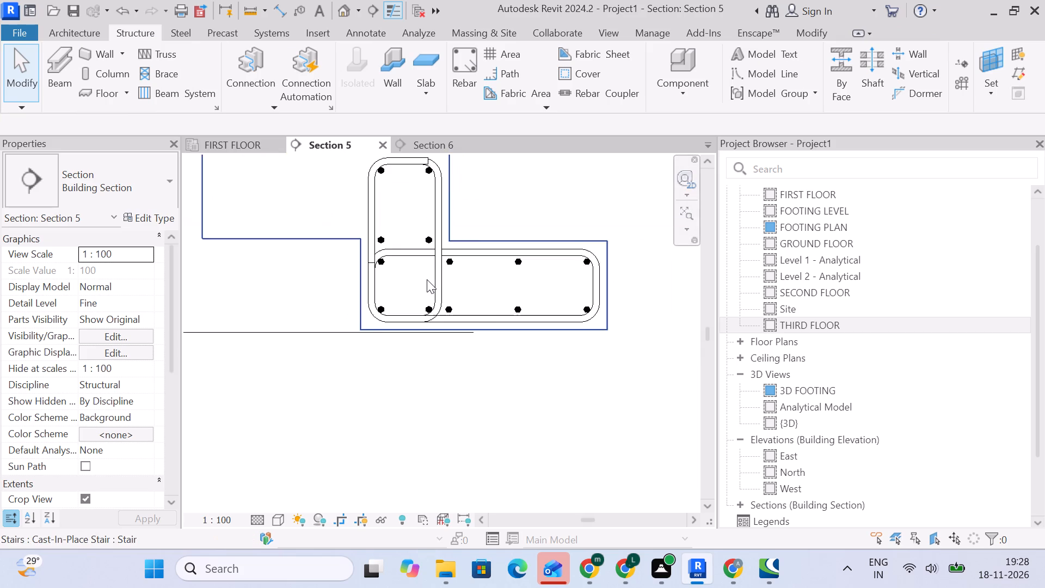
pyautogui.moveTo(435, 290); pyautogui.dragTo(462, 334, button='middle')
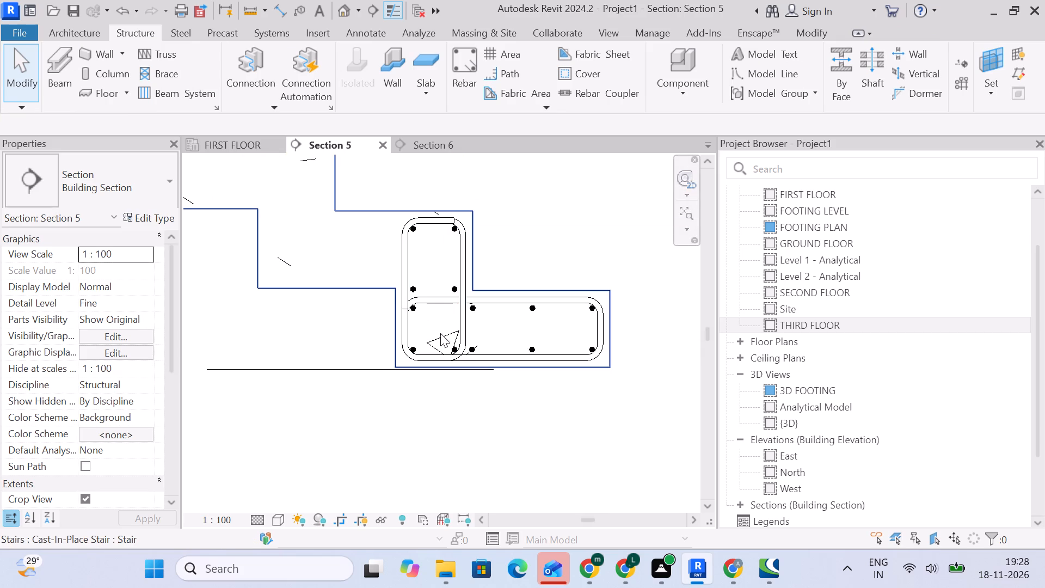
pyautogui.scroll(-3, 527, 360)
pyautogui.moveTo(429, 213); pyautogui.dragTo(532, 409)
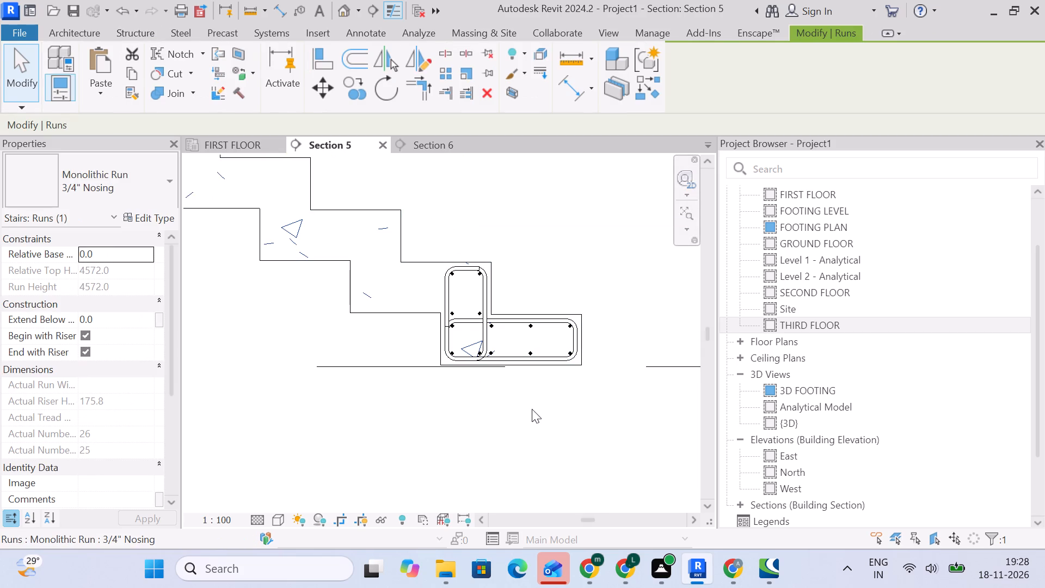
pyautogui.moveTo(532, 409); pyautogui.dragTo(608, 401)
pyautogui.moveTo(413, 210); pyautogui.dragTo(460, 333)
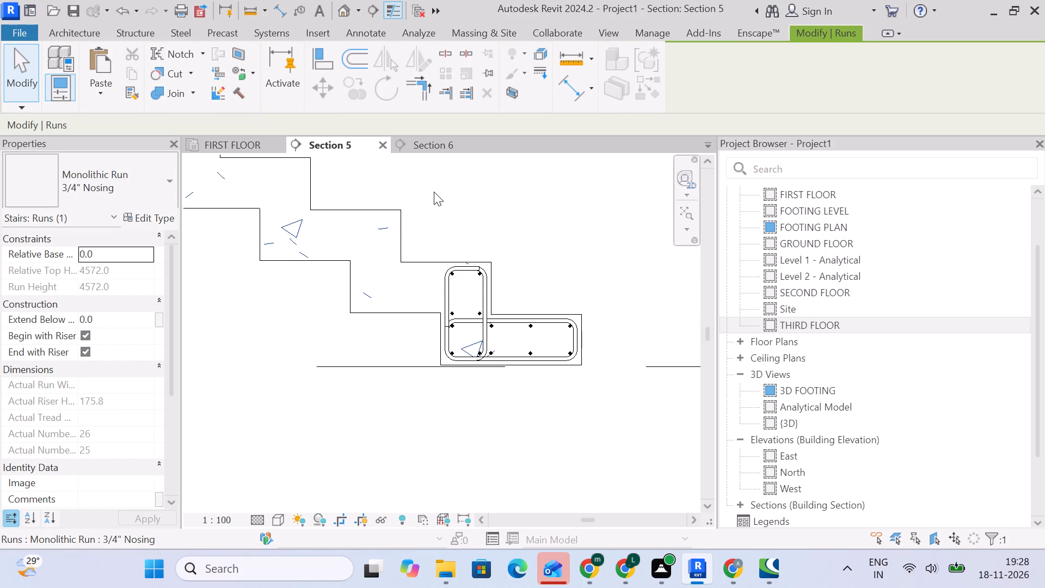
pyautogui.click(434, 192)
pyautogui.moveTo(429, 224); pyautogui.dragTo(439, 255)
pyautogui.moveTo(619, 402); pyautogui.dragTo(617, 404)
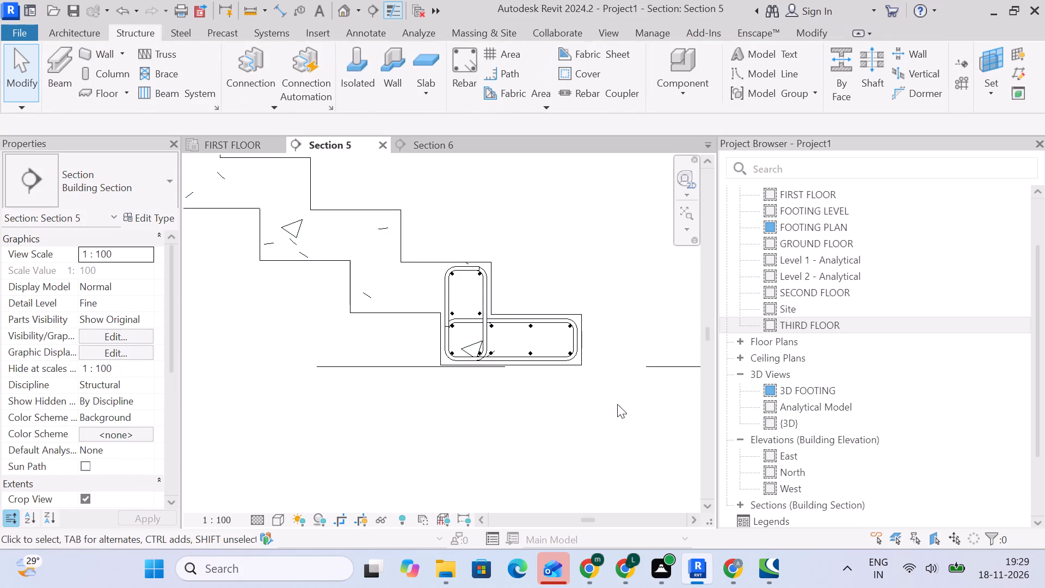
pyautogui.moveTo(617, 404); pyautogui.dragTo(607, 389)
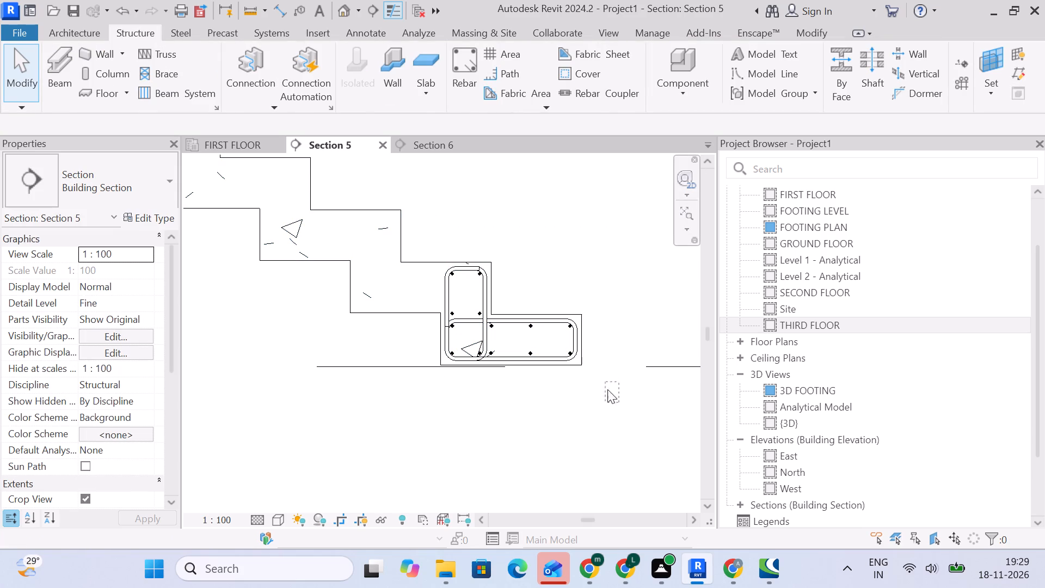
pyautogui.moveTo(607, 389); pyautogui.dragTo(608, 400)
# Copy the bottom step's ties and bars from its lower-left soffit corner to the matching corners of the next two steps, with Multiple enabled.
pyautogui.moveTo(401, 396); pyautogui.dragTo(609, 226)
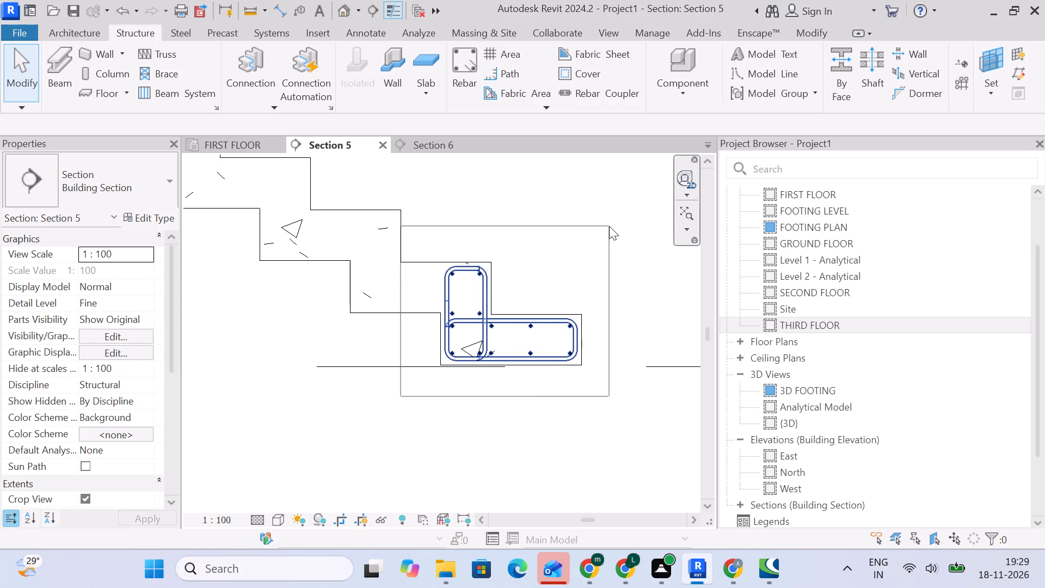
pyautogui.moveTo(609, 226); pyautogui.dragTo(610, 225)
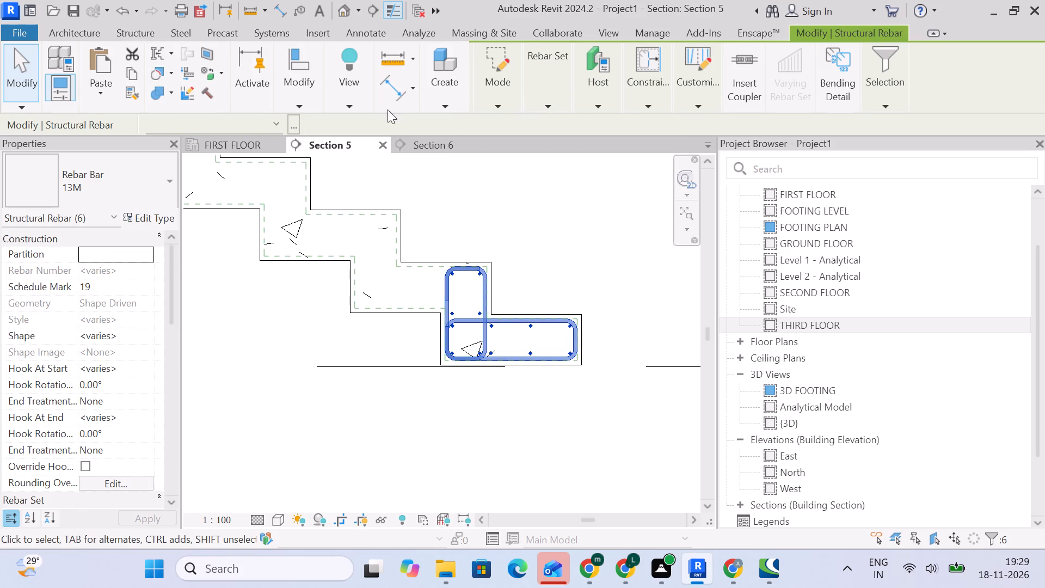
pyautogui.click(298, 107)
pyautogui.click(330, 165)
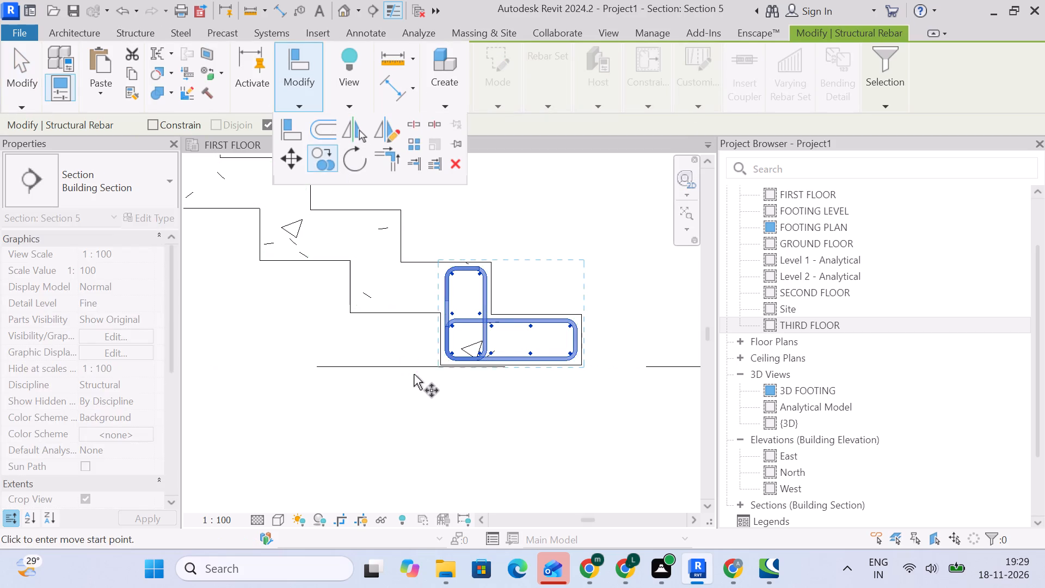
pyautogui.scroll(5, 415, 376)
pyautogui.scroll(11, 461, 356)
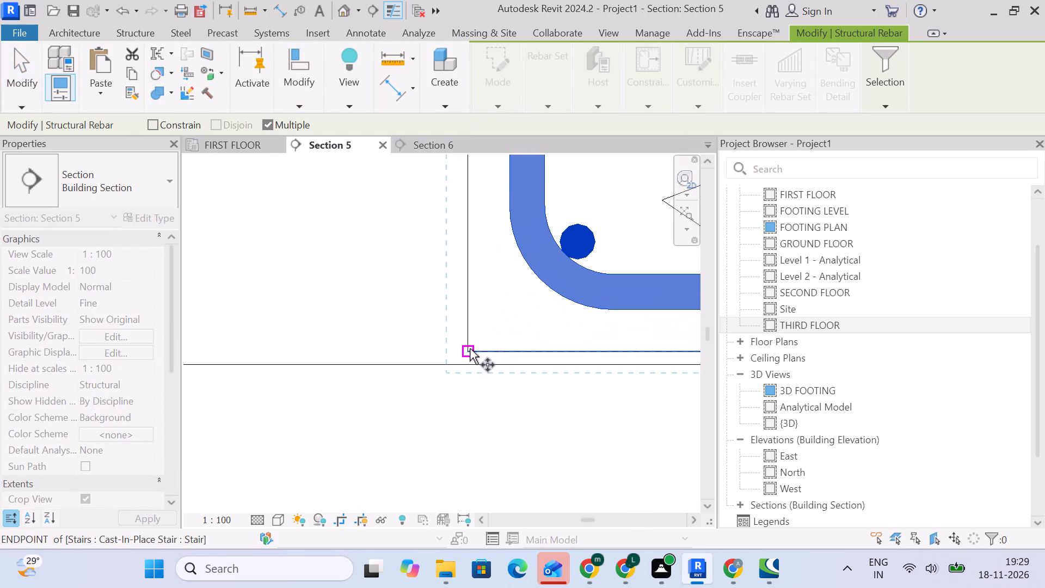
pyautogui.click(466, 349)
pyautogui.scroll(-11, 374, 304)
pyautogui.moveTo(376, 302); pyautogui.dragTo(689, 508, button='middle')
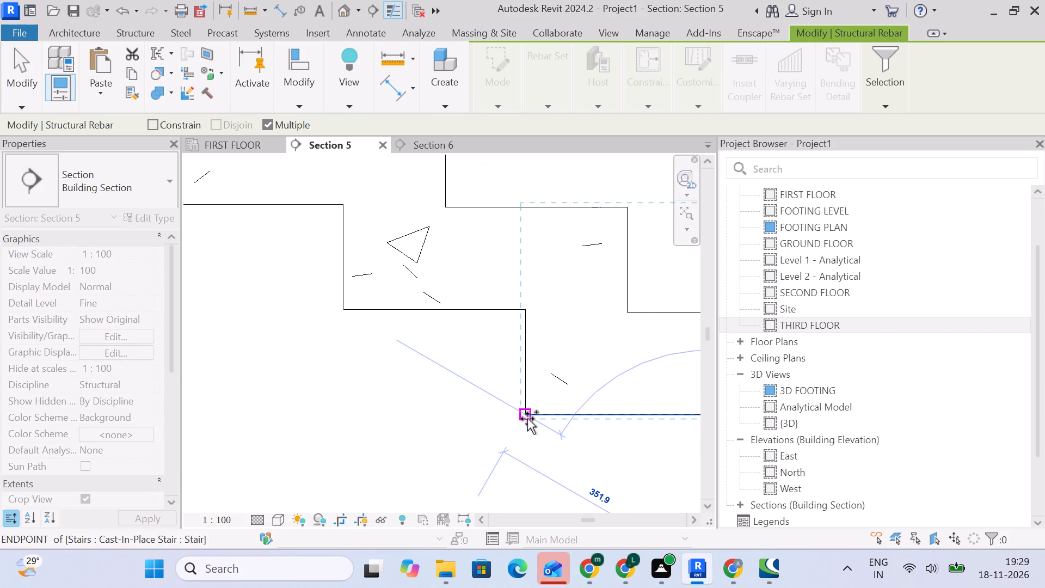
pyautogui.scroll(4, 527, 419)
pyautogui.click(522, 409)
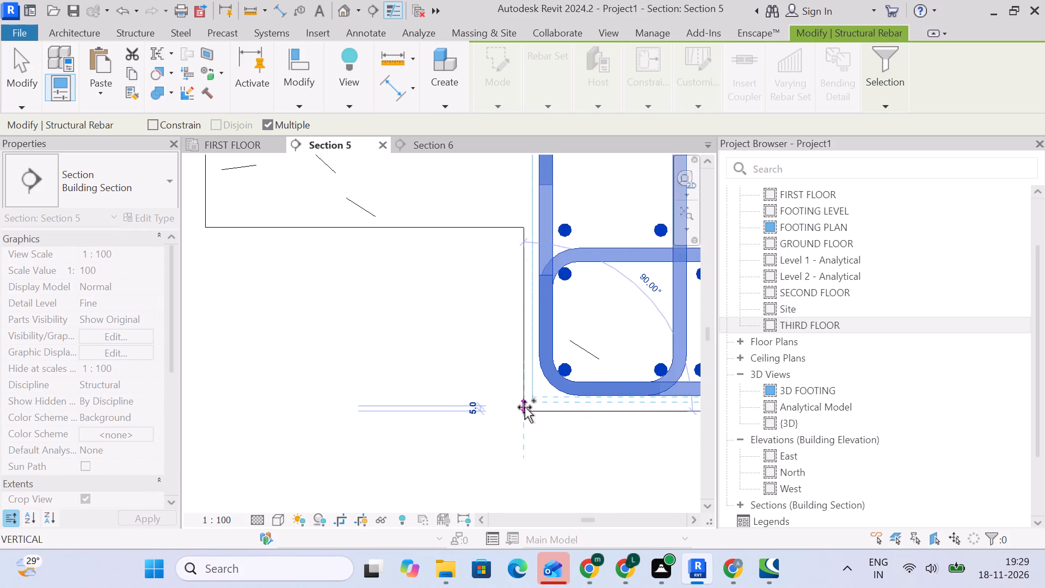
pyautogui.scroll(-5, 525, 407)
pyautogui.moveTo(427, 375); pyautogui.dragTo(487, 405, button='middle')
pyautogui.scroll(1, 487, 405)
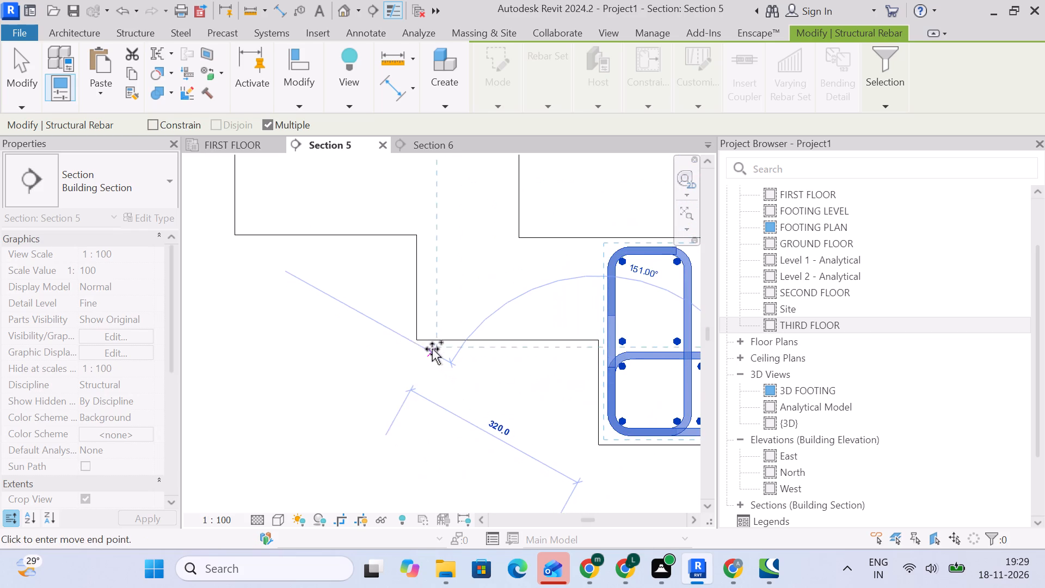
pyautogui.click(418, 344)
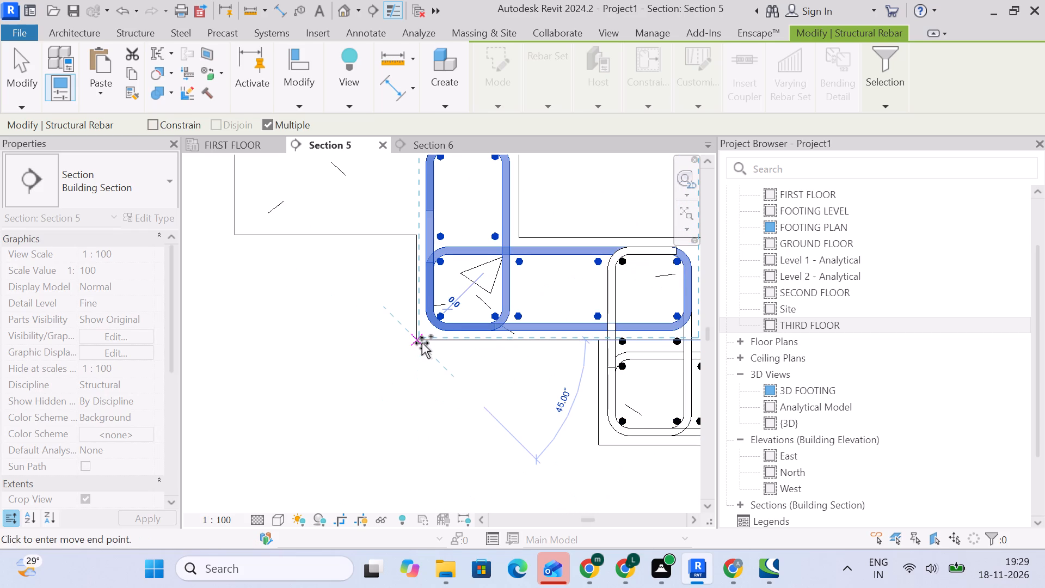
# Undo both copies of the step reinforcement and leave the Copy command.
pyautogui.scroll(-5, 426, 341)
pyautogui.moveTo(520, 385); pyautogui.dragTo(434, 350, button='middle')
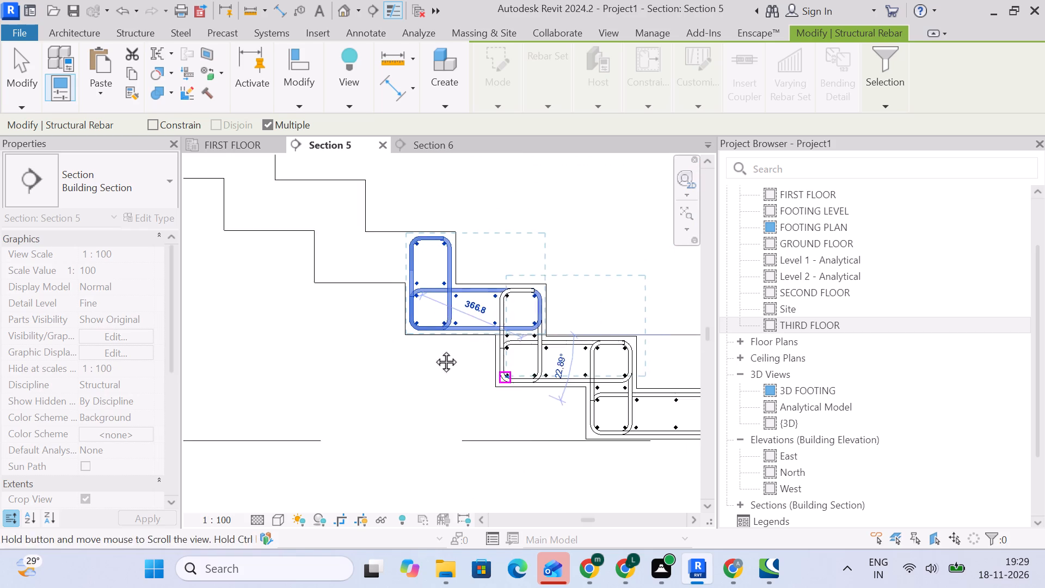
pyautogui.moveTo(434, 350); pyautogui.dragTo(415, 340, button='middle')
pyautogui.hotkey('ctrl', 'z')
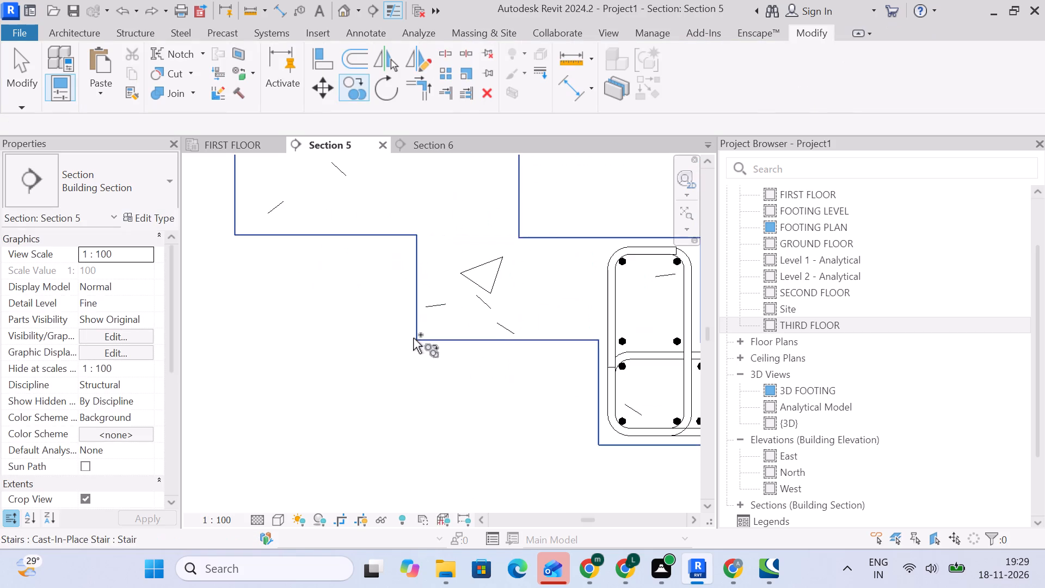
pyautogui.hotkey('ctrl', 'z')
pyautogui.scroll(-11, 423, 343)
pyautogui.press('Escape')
# Copy the bottom step's ties and bars from its lower-left soffit corner to the matching corner of the second step.
pyautogui.scroll(1, 582, 384)
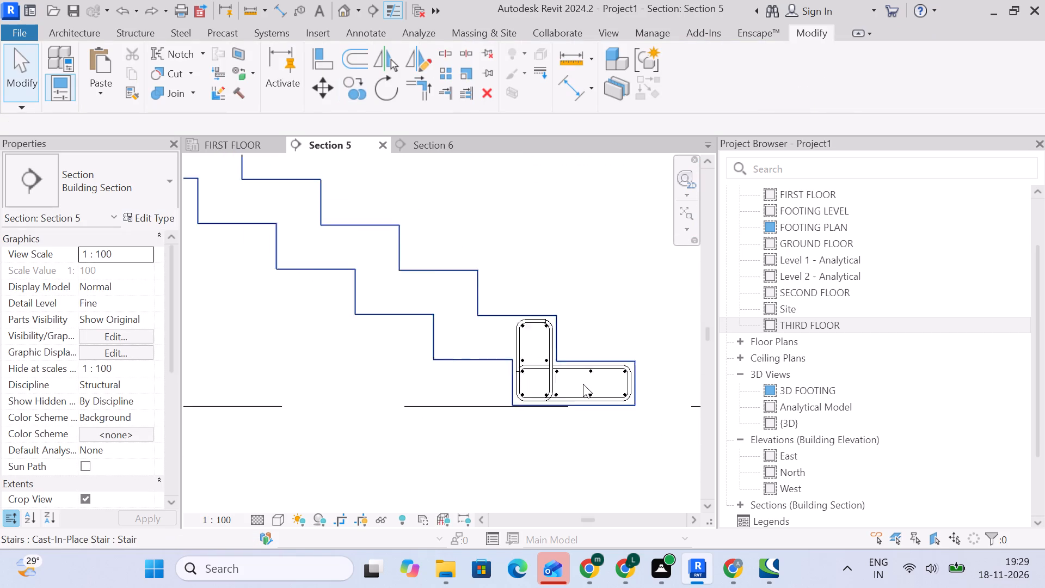
pyautogui.scroll(3, 583, 384)
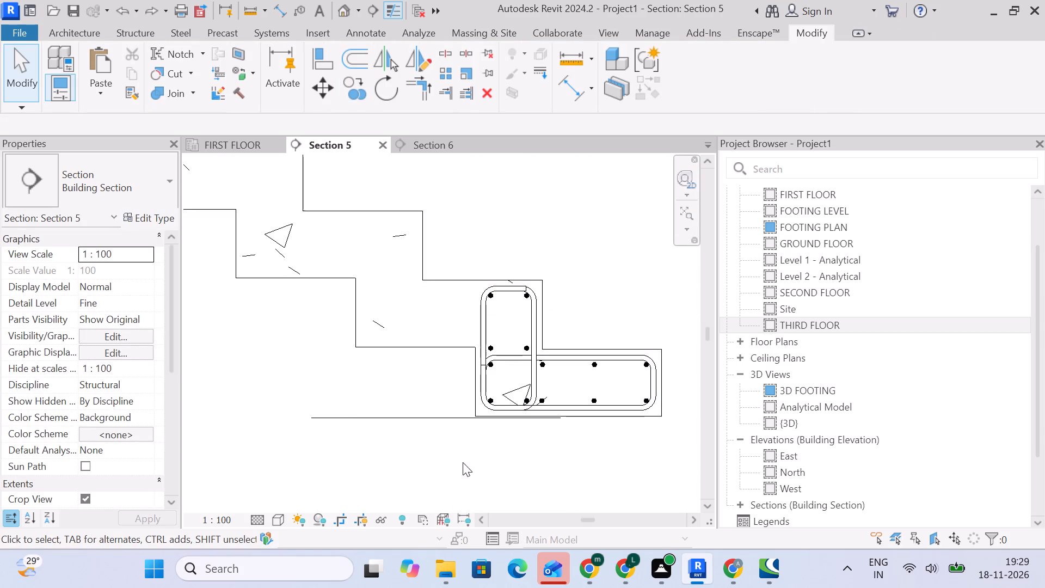
pyautogui.moveTo(471, 467); pyautogui.dragTo(671, 268)
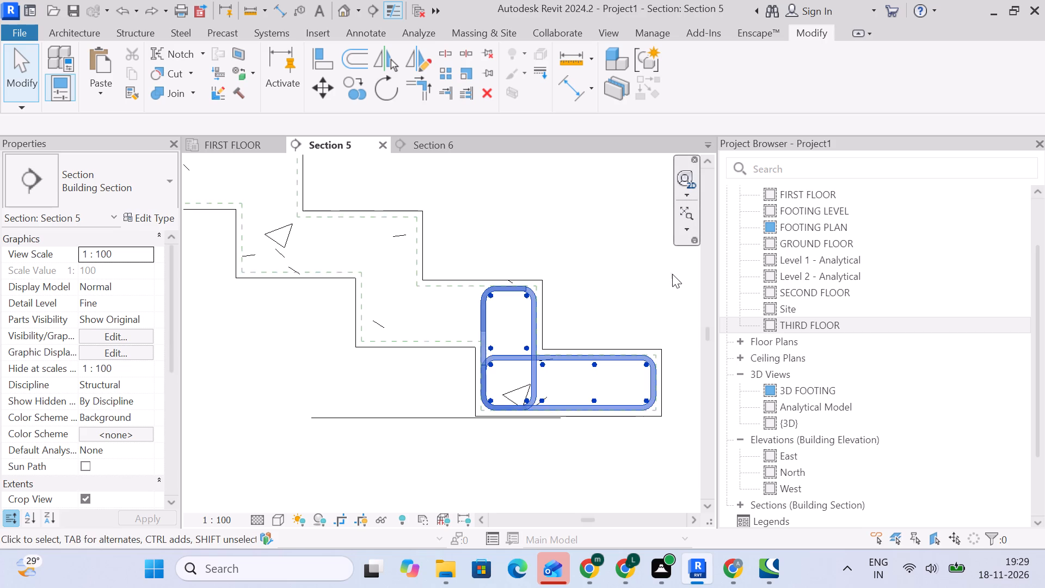
pyautogui.scroll(-4, 671, 326)
pyautogui.moveTo(667, 334); pyautogui.dragTo(595, 303, button='middle')
pyautogui.scroll(-10, 594, 302)
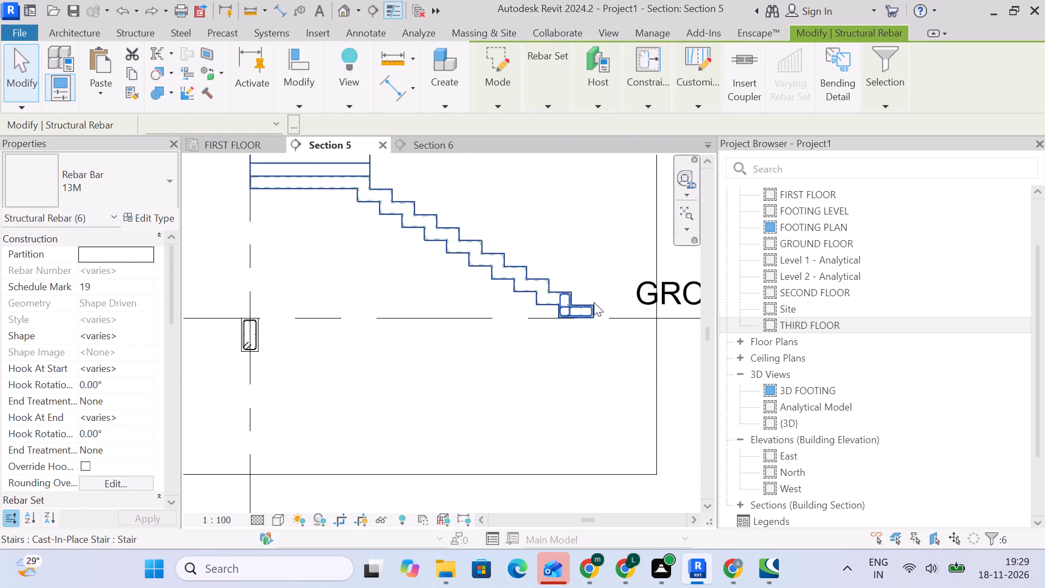
pyautogui.scroll(-3, 594, 302)
pyautogui.scroll(4, 594, 302)
pyautogui.moveTo(594, 303); pyautogui.dragTo(573, 350, button='middle')
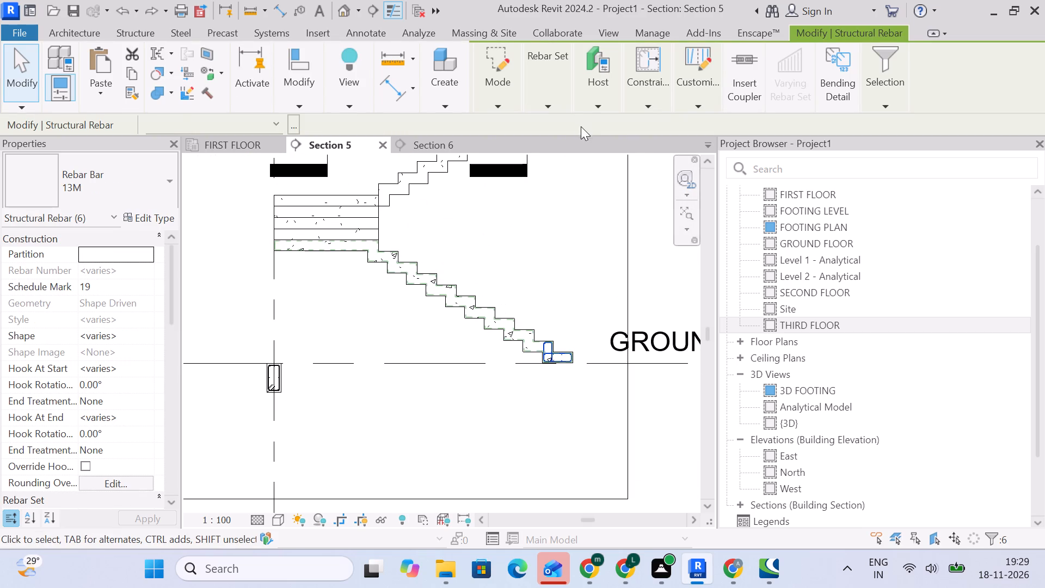
pyautogui.click(303, 106)
pyautogui.click(322, 157)
pyautogui.scroll(14, 567, 406)
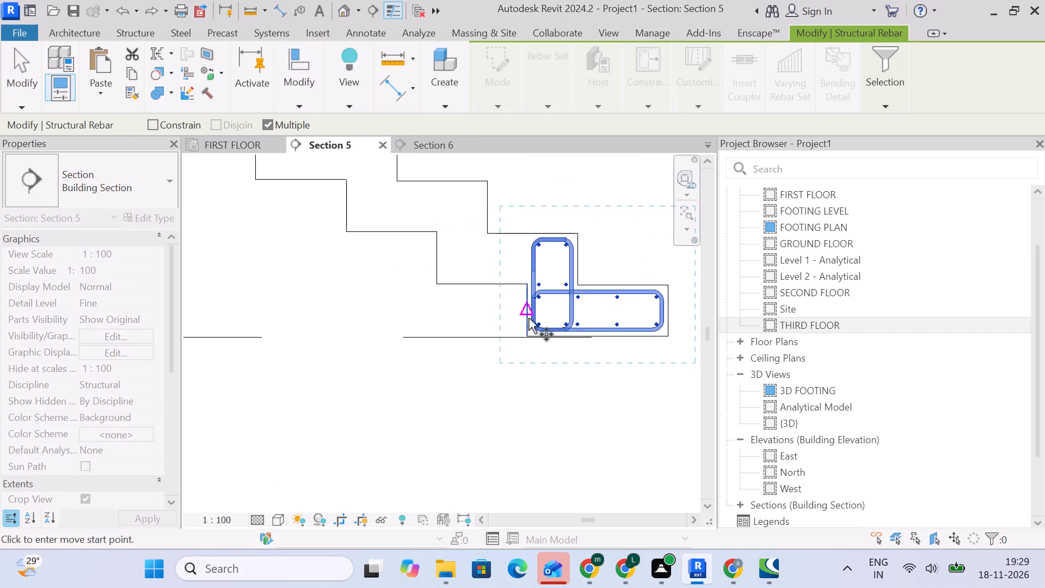
pyautogui.scroll(15, 528, 318)
pyautogui.click(562, 359)
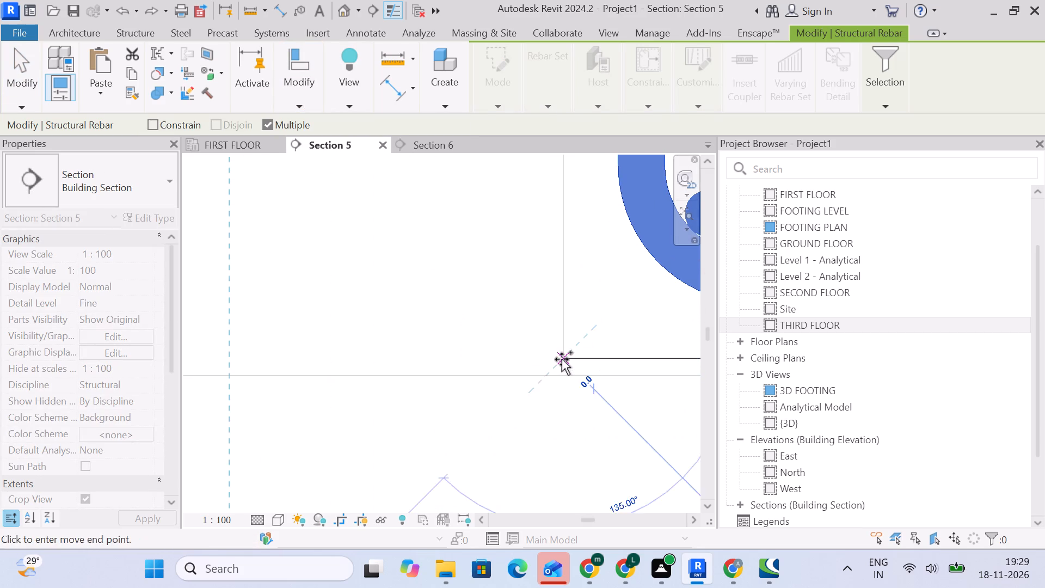
pyautogui.scroll(-17, 557, 358)
pyautogui.scroll(5, 459, 295)
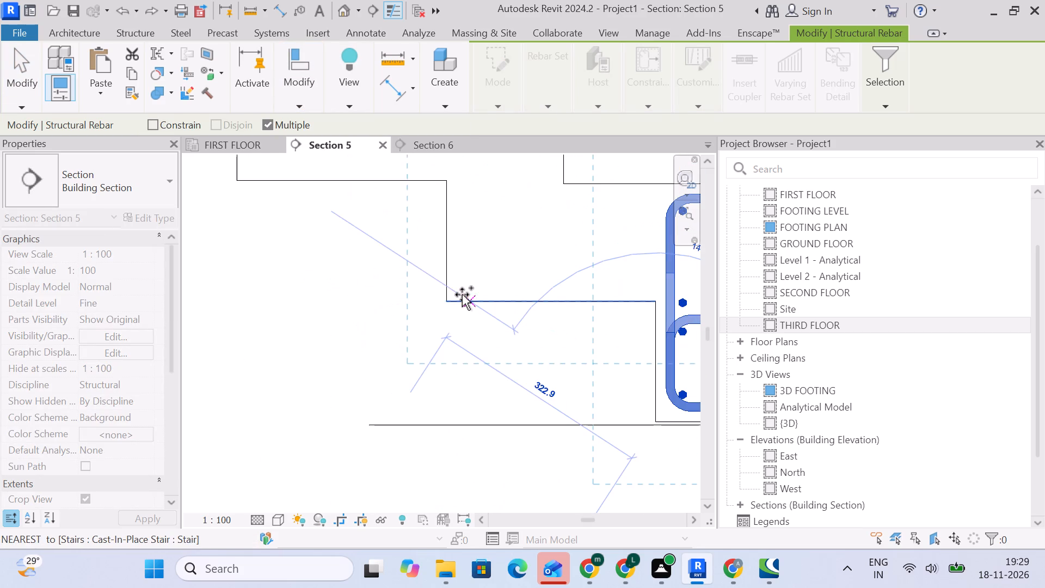
pyautogui.click(447, 296)
pyautogui.press('Escape')
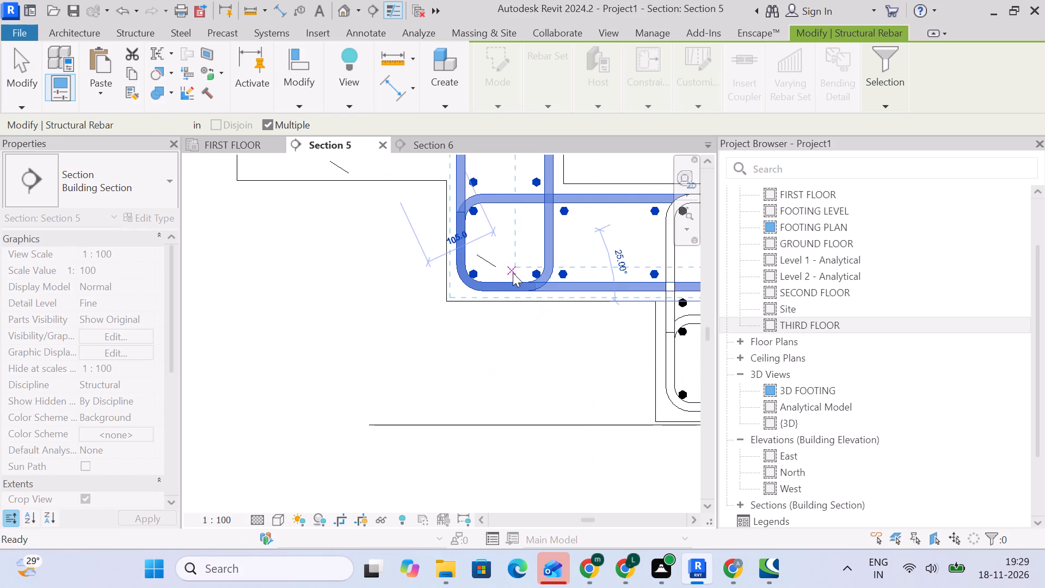
pyautogui.press('Escape')
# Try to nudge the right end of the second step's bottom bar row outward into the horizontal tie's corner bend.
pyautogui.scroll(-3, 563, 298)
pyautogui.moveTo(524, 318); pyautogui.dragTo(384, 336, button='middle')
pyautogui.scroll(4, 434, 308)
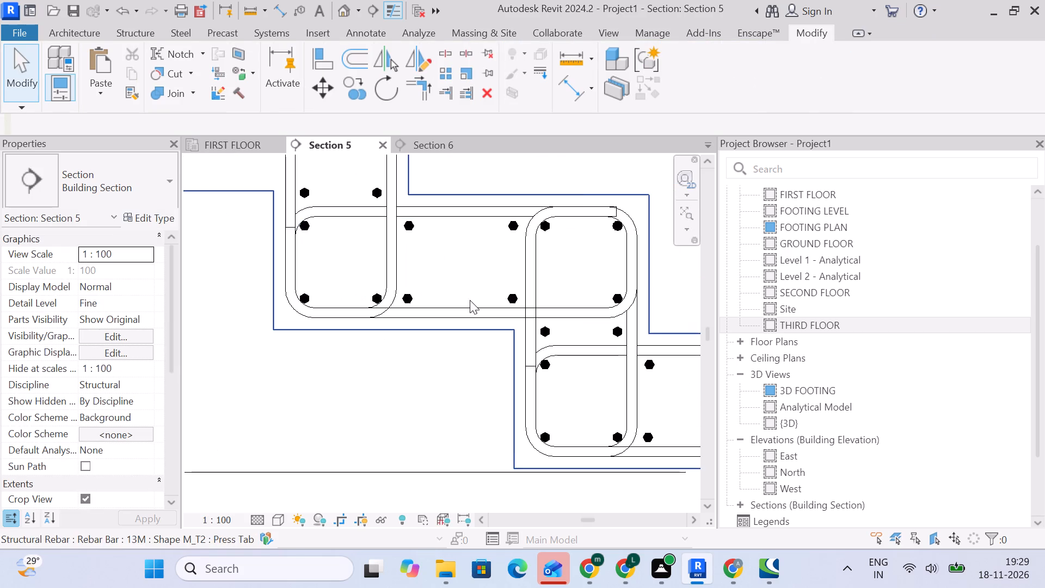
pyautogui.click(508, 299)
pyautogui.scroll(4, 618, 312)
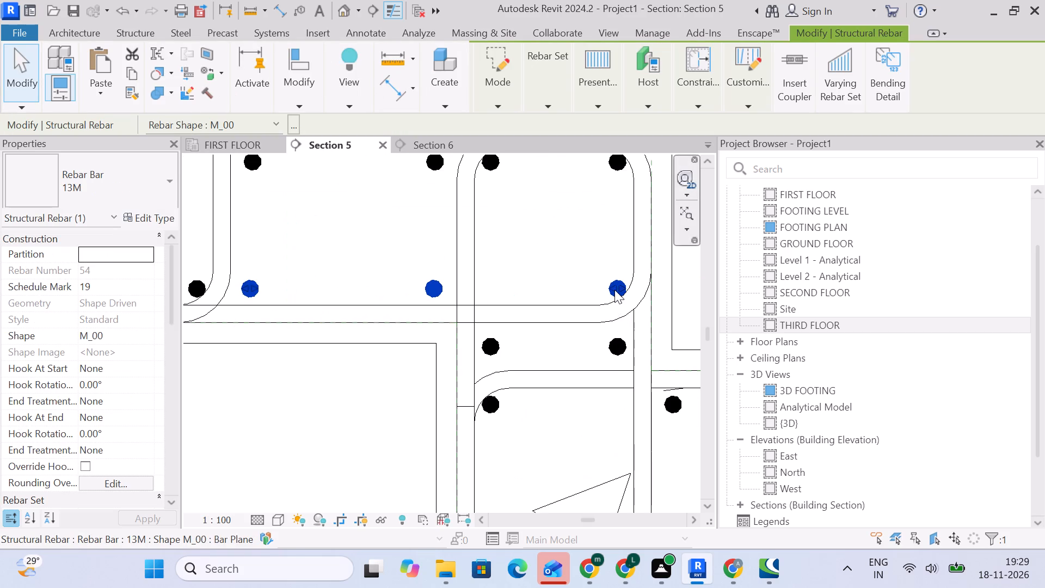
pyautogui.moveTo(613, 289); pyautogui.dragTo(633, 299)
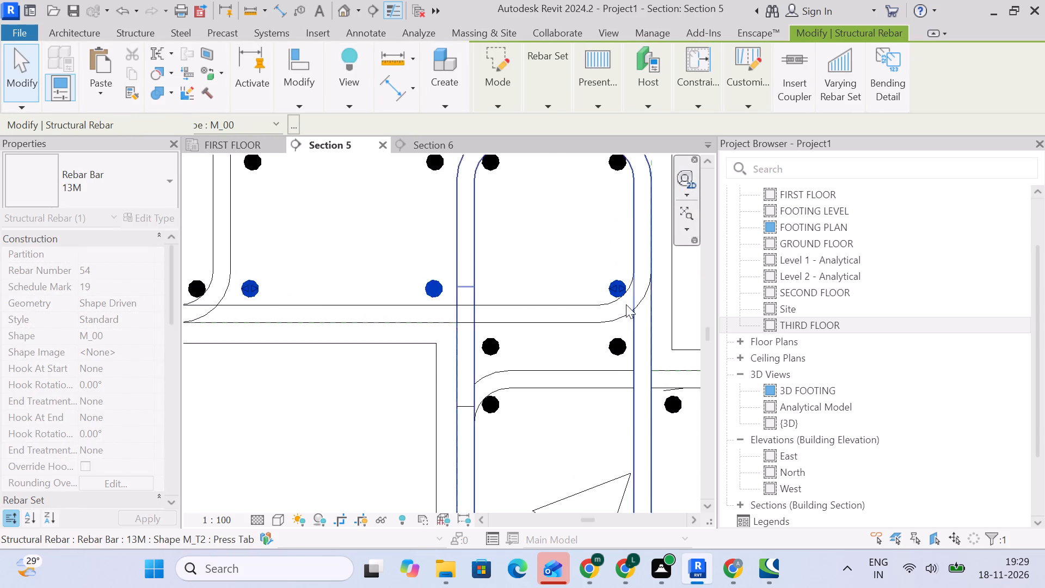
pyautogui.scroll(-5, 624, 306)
# Pull the right end of the second step's top bar row inward to its neighbouring bar, short of the overlapping vertical tie.
pyautogui.click(525, 239)
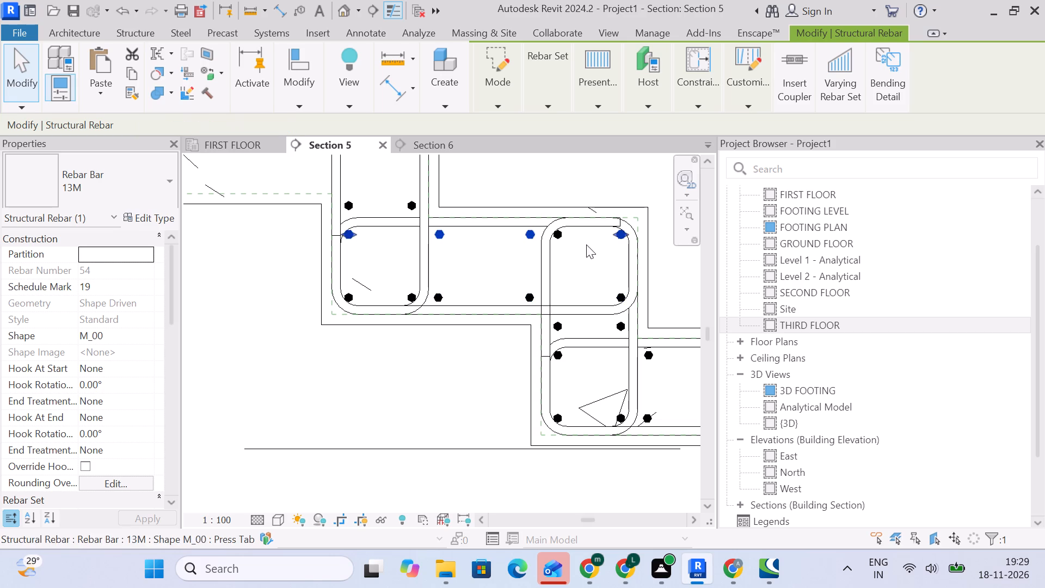
pyautogui.scroll(3, 608, 241)
pyautogui.moveTo(623, 231); pyautogui.dragTo(484, 232)
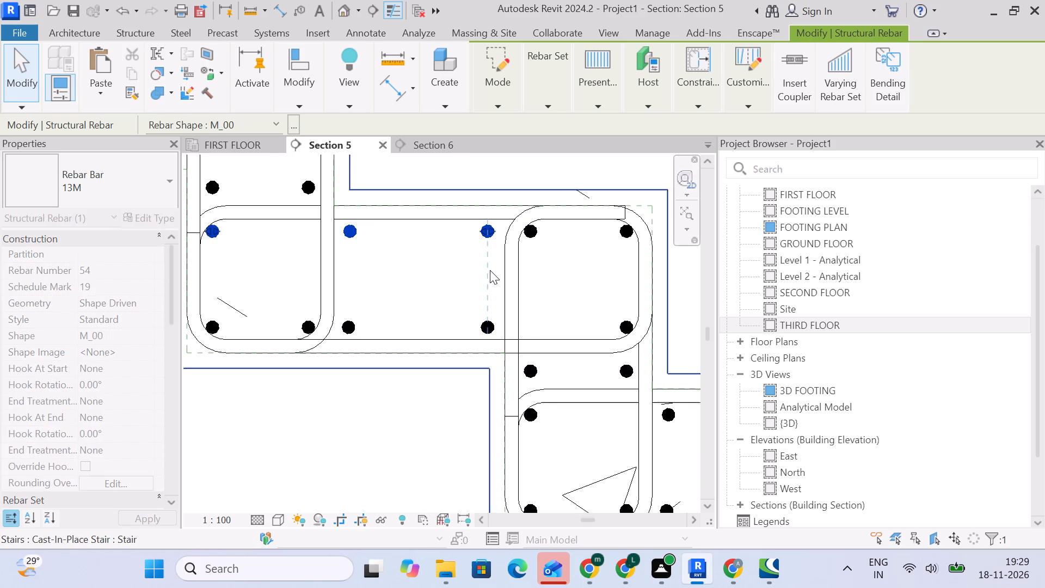
pyautogui.press('Escape')
pyautogui.scroll(-4, 385, 302)
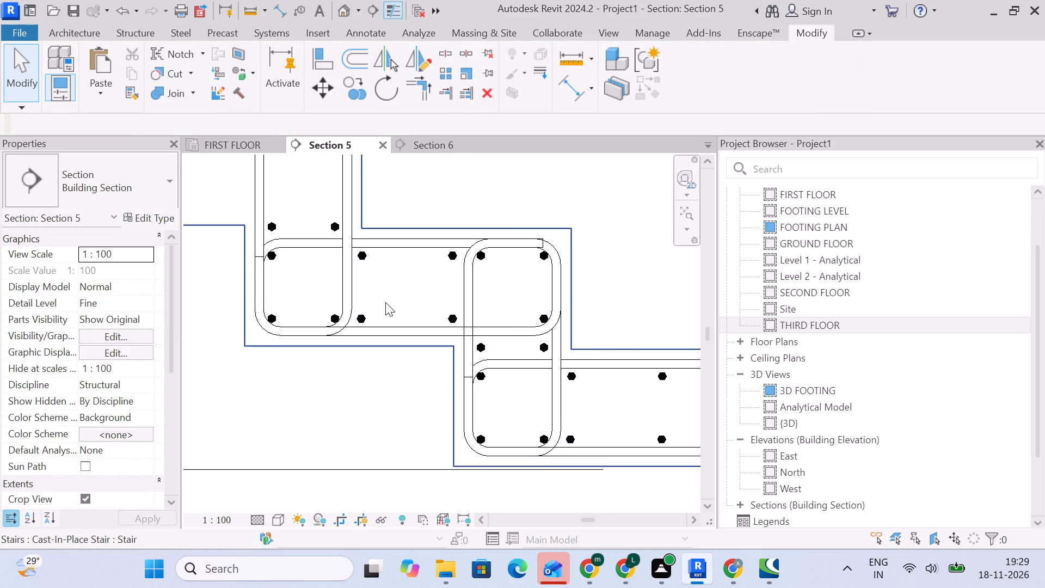
pyautogui.click(369, 318)
pyautogui.click(348, 388)
pyautogui.scroll(-1, 350, 387)
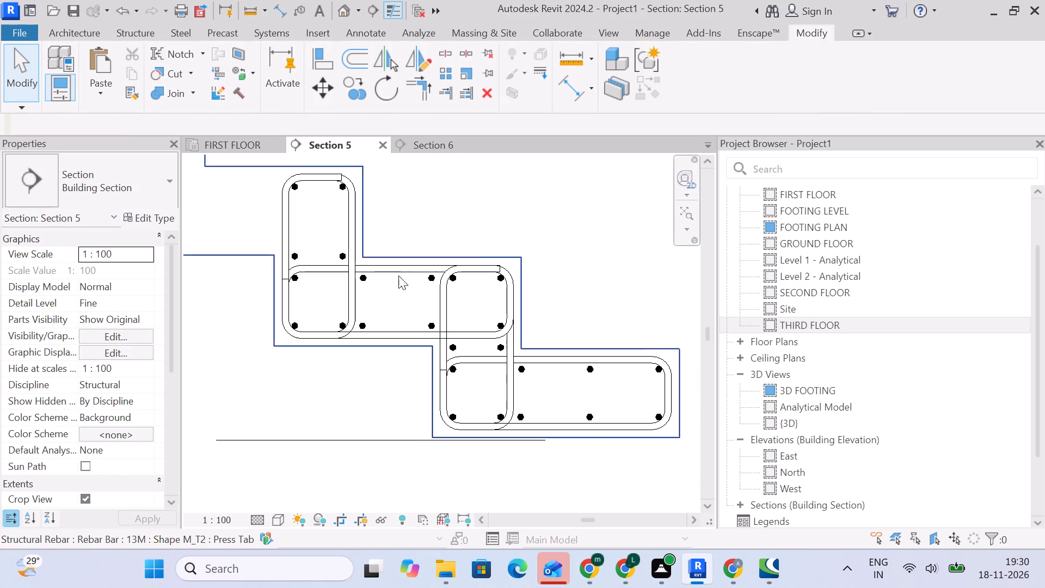
pyautogui.click(361, 279)
pyautogui.click(340, 378)
pyautogui.scroll(-5, 341, 378)
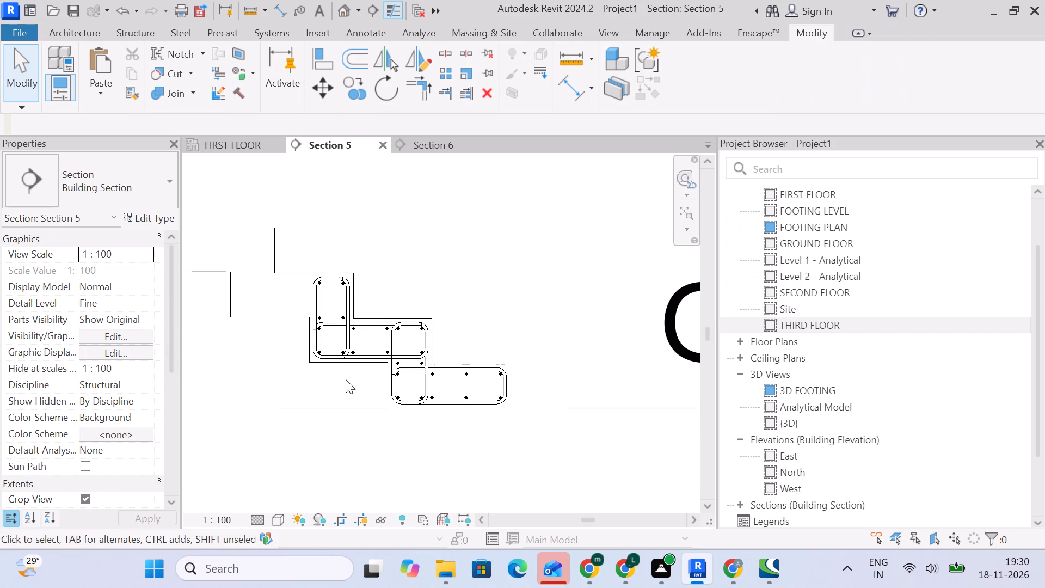
# Copy the second step's ties and bars from its lower-left soffit corner to the next two steps up, with Multiple enabled.
pyautogui.moveTo(347, 381); pyautogui.dragTo(415, 339, button='middle')
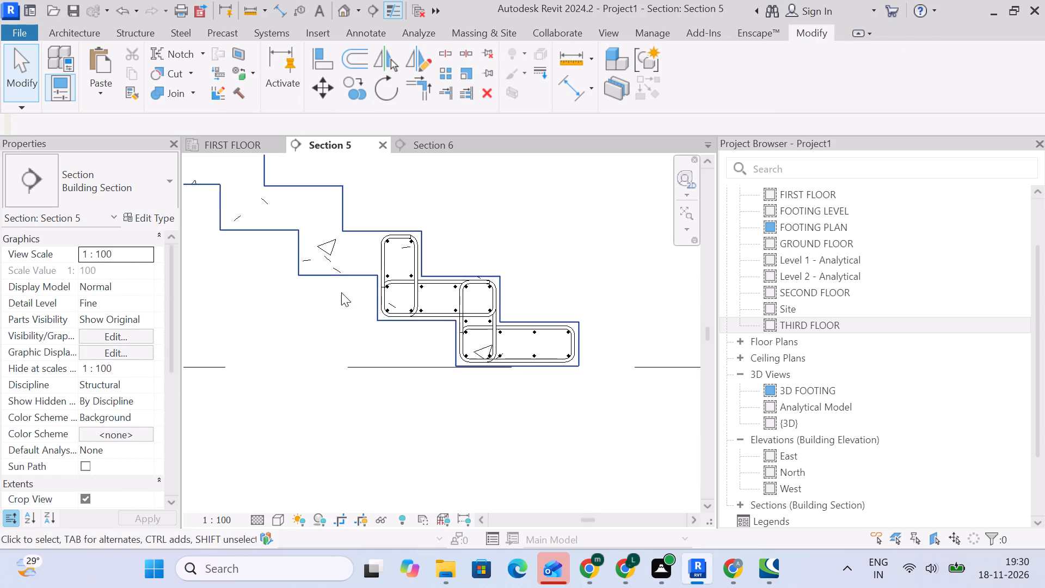
pyautogui.moveTo(363, 338); pyautogui.dragTo(509, 234)
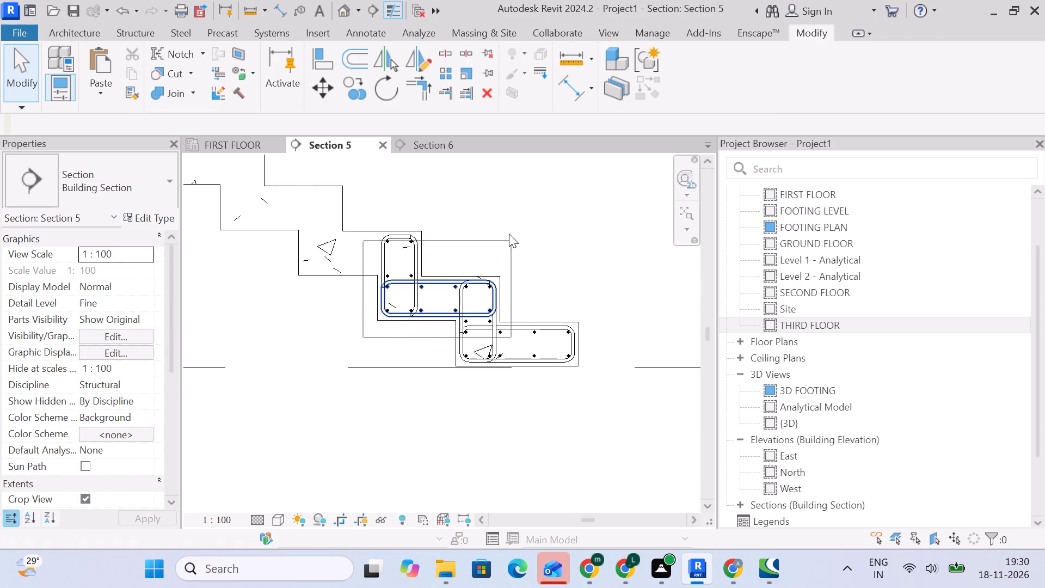
pyautogui.moveTo(509, 234); pyautogui.dragTo(508, 220)
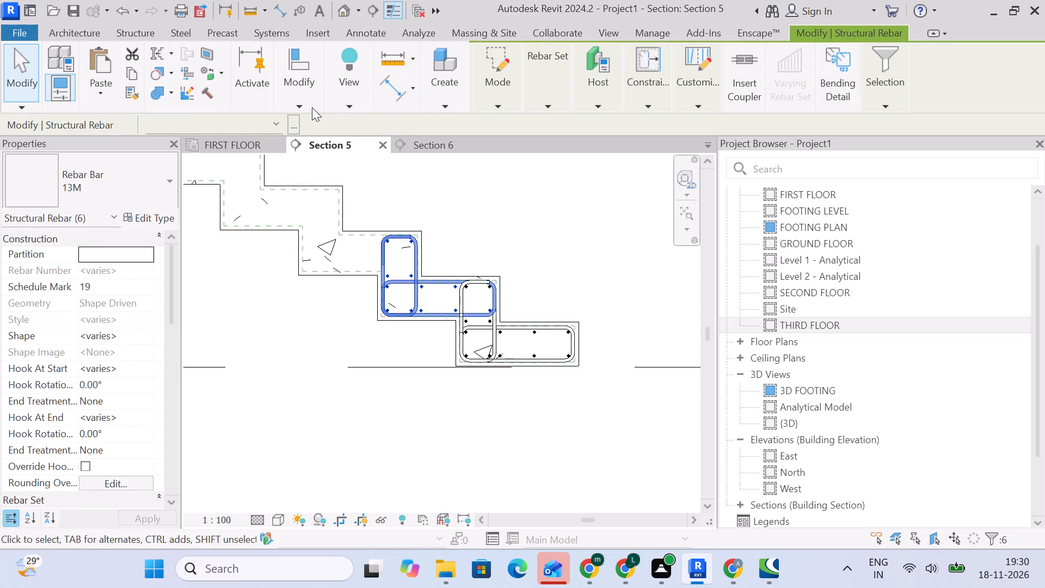
pyautogui.click(312, 107)
pyautogui.click(319, 152)
pyautogui.scroll(9, 360, 311)
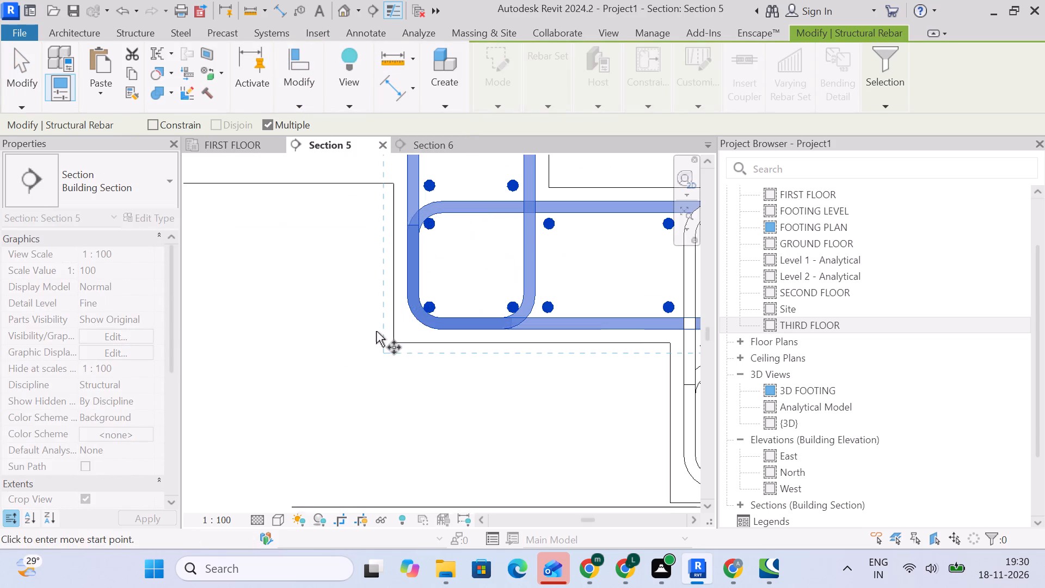
pyautogui.click(394, 341)
pyautogui.scroll(-2, 389, 344)
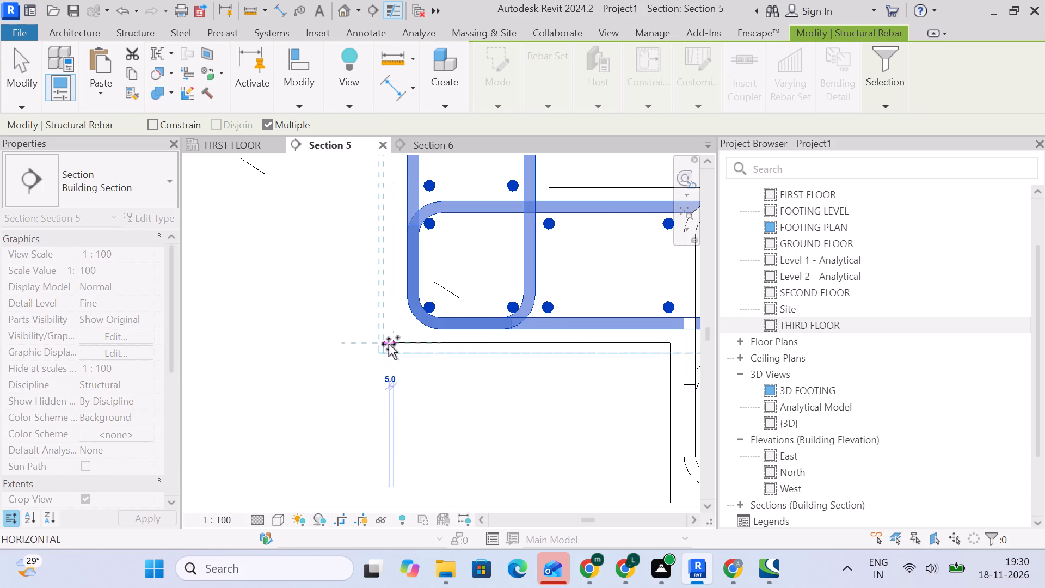
pyautogui.scroll(-8, 389, 344)
pyautogui.moveTo(388, 345); pyautogui.dragTo(549, 409, button='middle')
pyautogui.scroll(5, 520, 390)
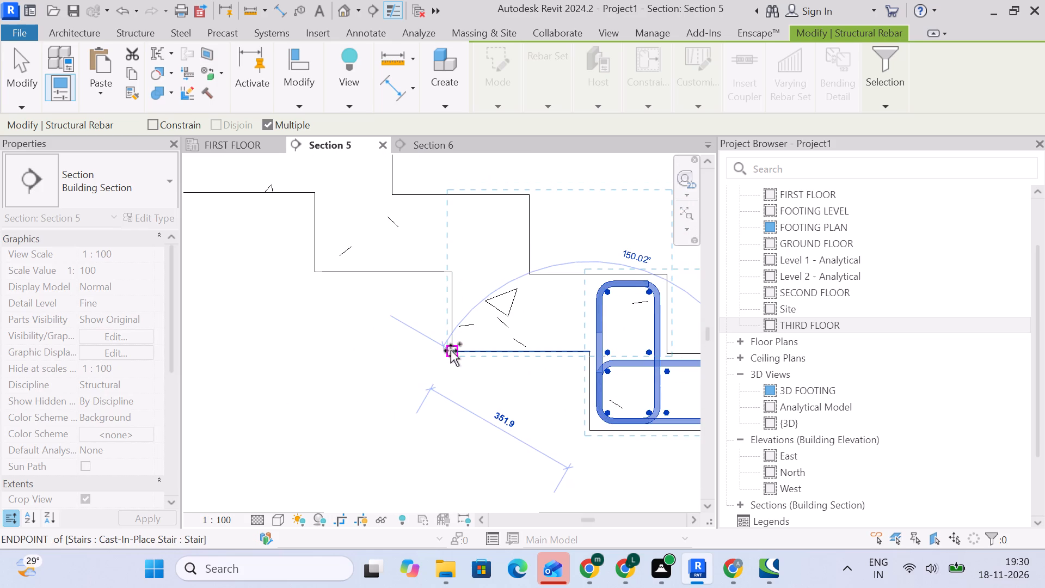
pyautogui.click(452, 351)
pyautogui.moveTo(348, 277); pyautogui.dragTo(496, 344, button='middle')
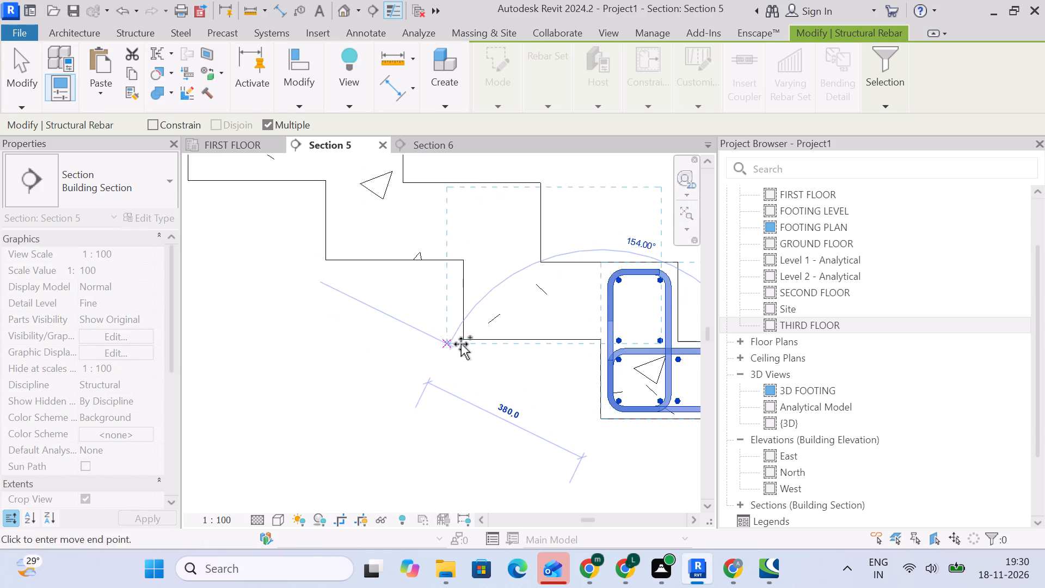
pyautogui.click(462, 340)
# Place copies of the step reinforcement at the lower-left soffit corners of the following four steps up the flight.
pyautogui.scroll(-4, 460, 339)
pyautogui.moveTo(466, 341); pyautogui.dragTo(581, 401, button='middle')
pyautogui.scroll(3, 533, 389)
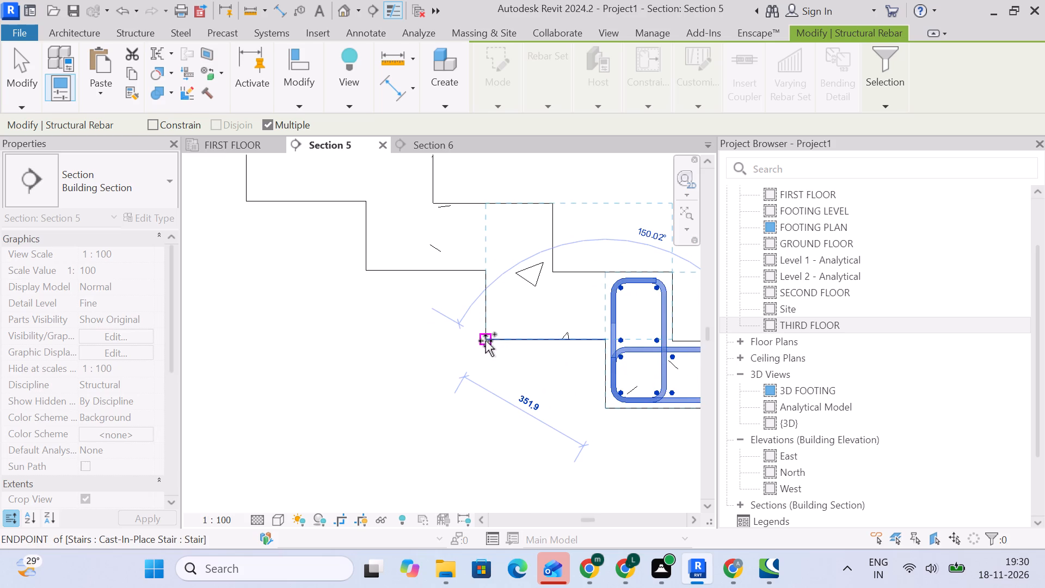
pyautogui.click(485, 341)
pyautogui.moveTo(416, 332); pyautogui.dragTo(573, 443, button='middle')
pyautogui.click(522, 386)
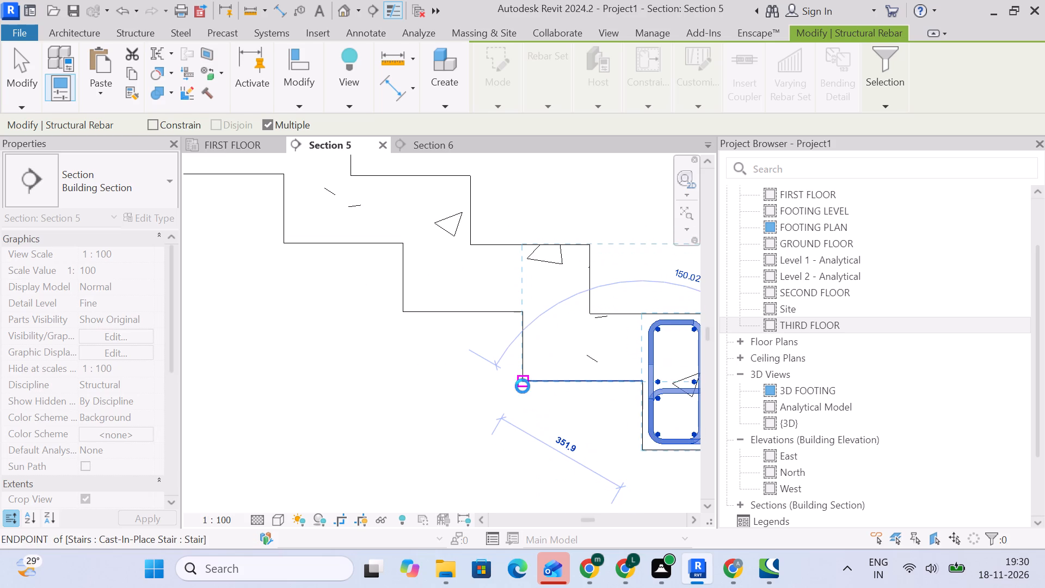
pyautogui.moveTo(448, 360); pyautogui.dragTo(526, 424, button='middle')
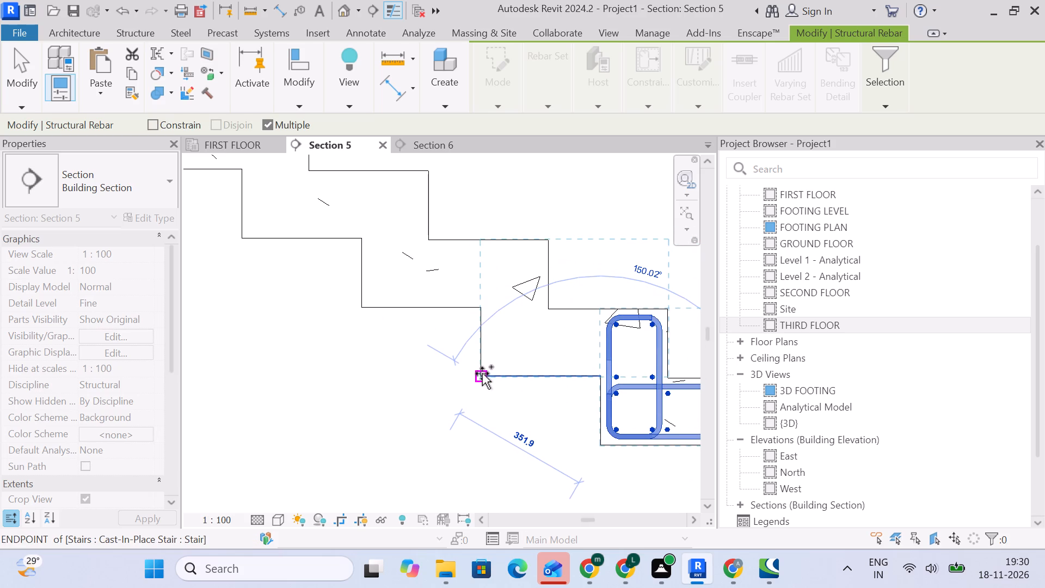
pyautogui.click(482, 376)
pyautogui.moveTo(383, 347); pyautogui.dragTo(481, 401, button='middle')
pyautogui.click(460, 360)
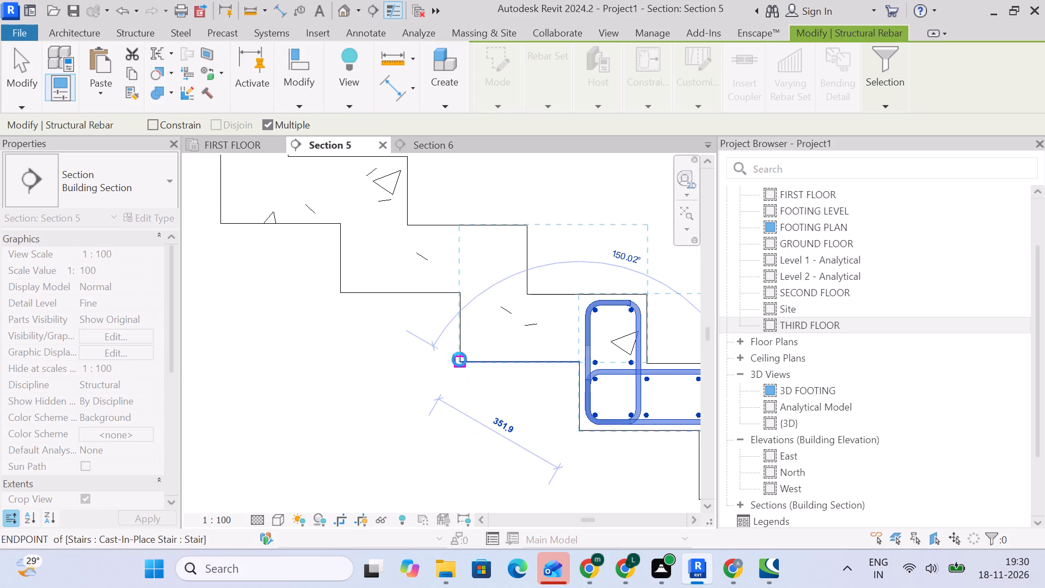
# Place the reinforcement copies on the last two steps below the landing and finish the Copy command.
pyautogui.moveTo(398, 357); pyautogui.dragTo(493, 433, button='middle')
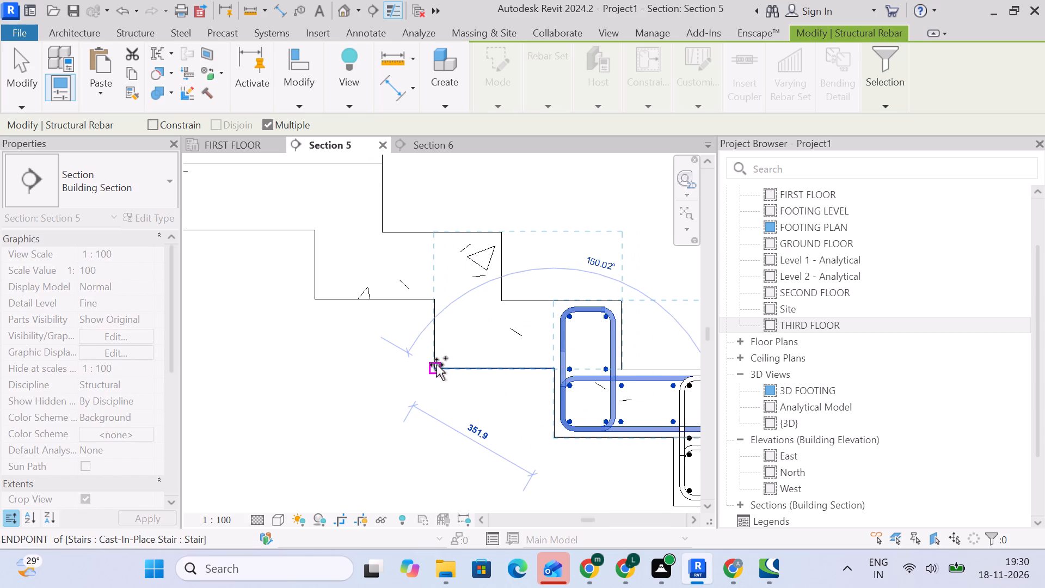
pyautogui.click(437, 365)
pyautogui.moveTo(380, 359); pyautogui.dragTo(527, 446, button='middle')
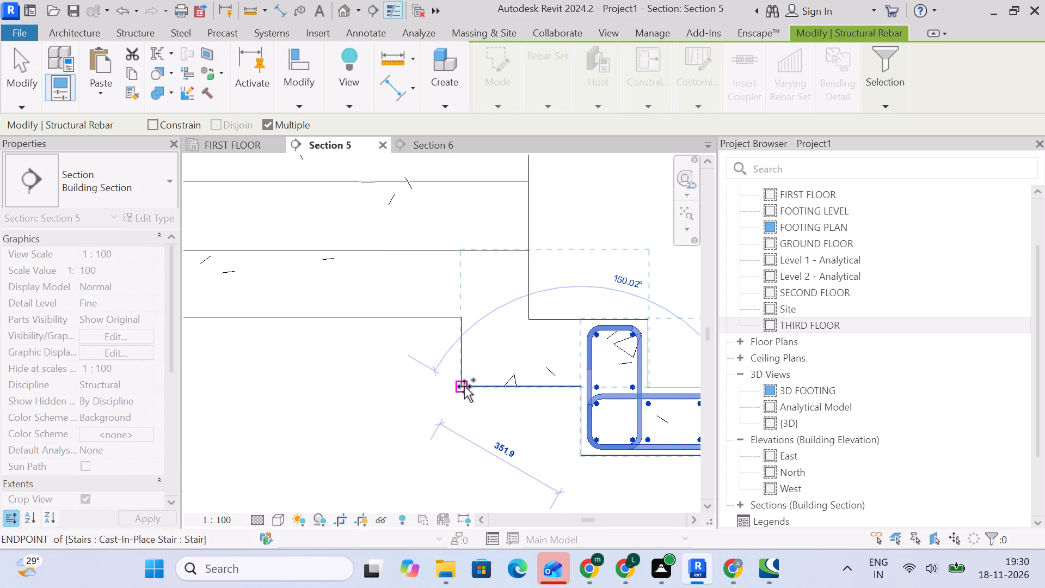
pyautogui.click(464, 387)
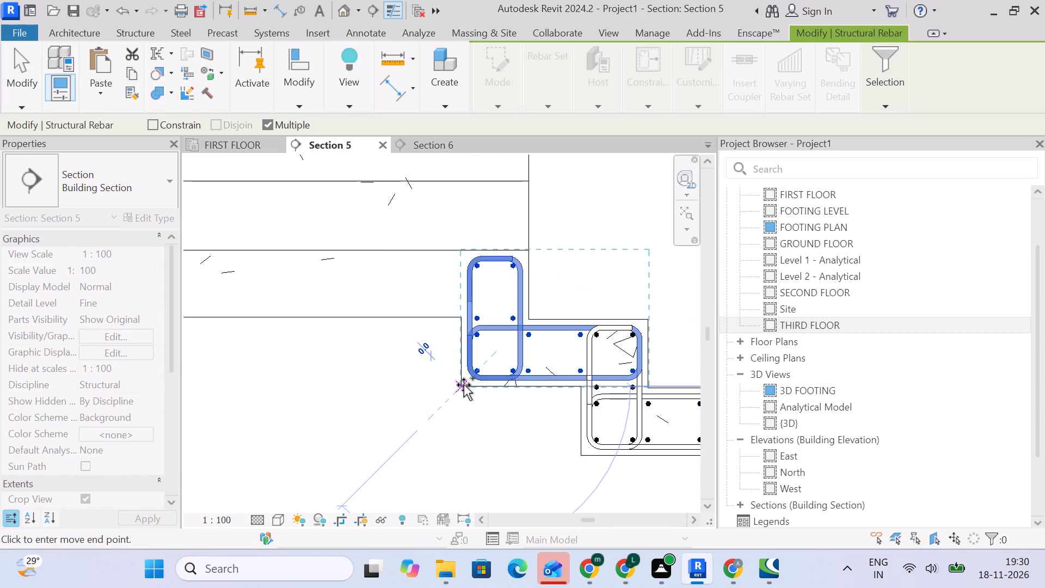
pyautogui.scroll(-5, 477, 385)
pyautogui.moveTo(482, 387); pyautogui.dragTo(355, 351, button='middle')
pyautogui.press('Escape')
# Check the rebar set layout and spacing of the uppermost step's horizontal tie.
pyautogui.scroll(4, 408, 367)
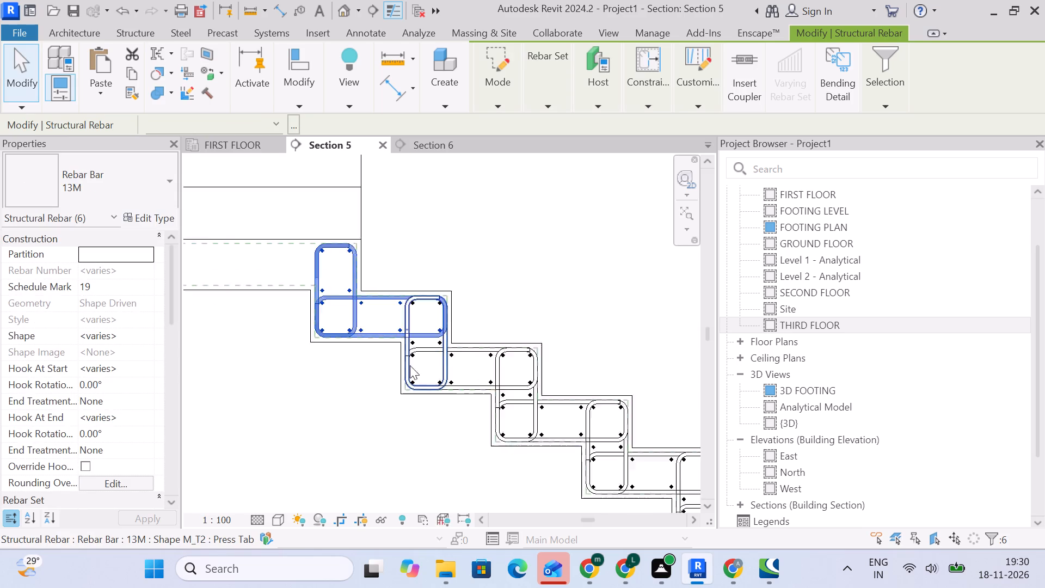
pyautogui.scroll(1, 410, 365)
pyautogui.click(512, 312)
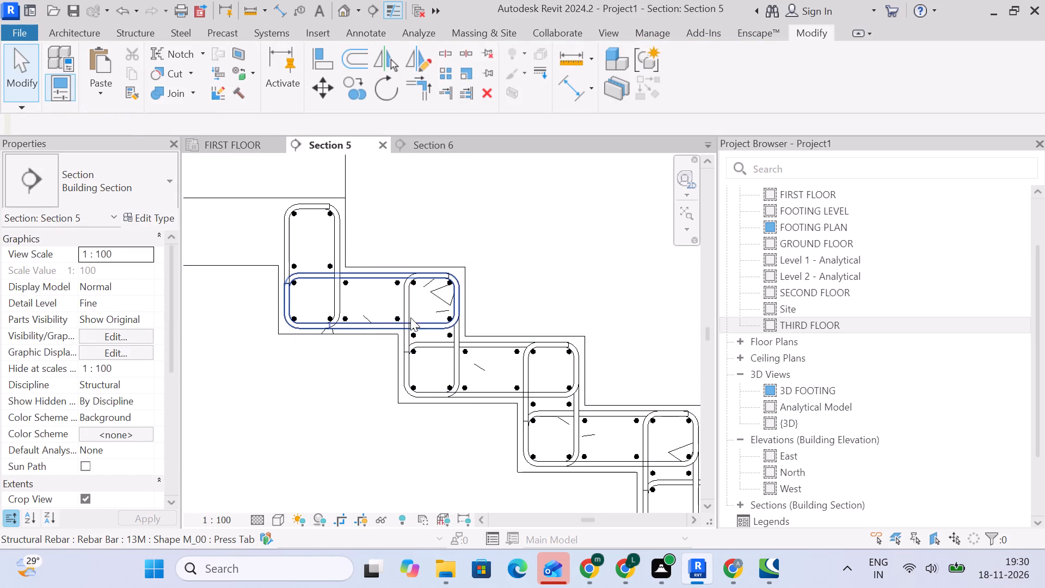
pyautogui.click(421, 323)
pyautogui.click(731, 98)
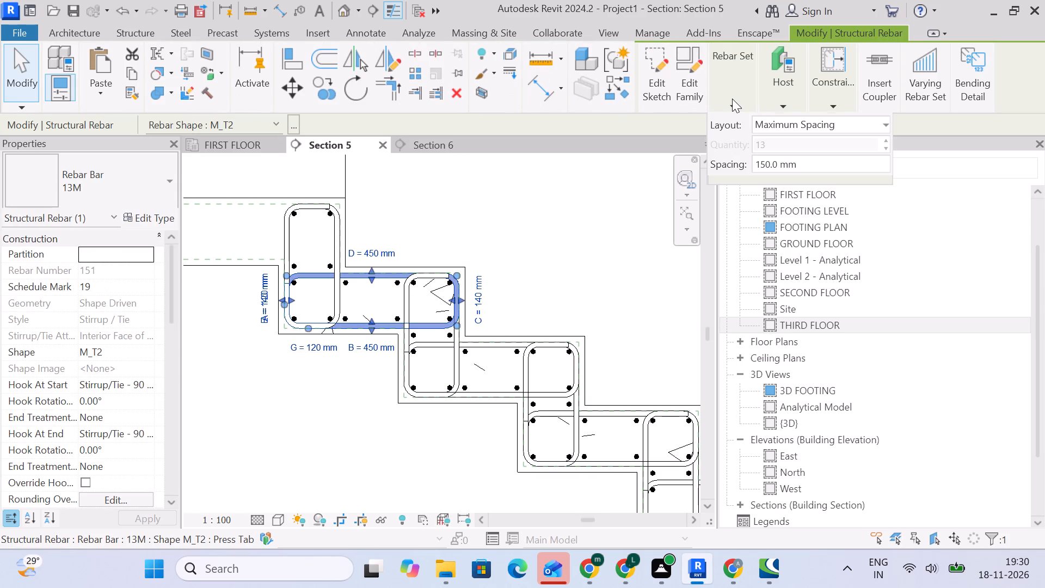
pyautogui.click(622, 260)
# Examine the reinforced lower flight together with the landing and upper flight in the section.
pyautogui.scroll(-4, 622, 256)
pyautogui.moveTo(622, 256); pyautogui.dragTo(552, 260, button='middle')
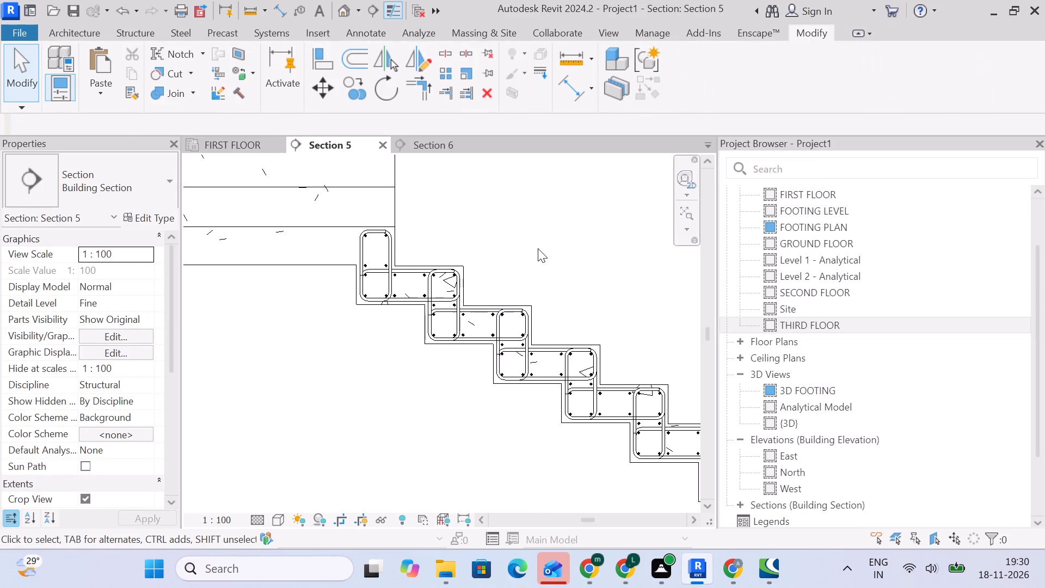
pyautogui.scroll(-5, 538, 248)
pyautogui.scroll(-2, 478, 305)
pyautogui.scroll(-3, 537, 304)
pyautogui.moveTo(530, 307); pyautogui.dragTo(492, 321, button='middle')
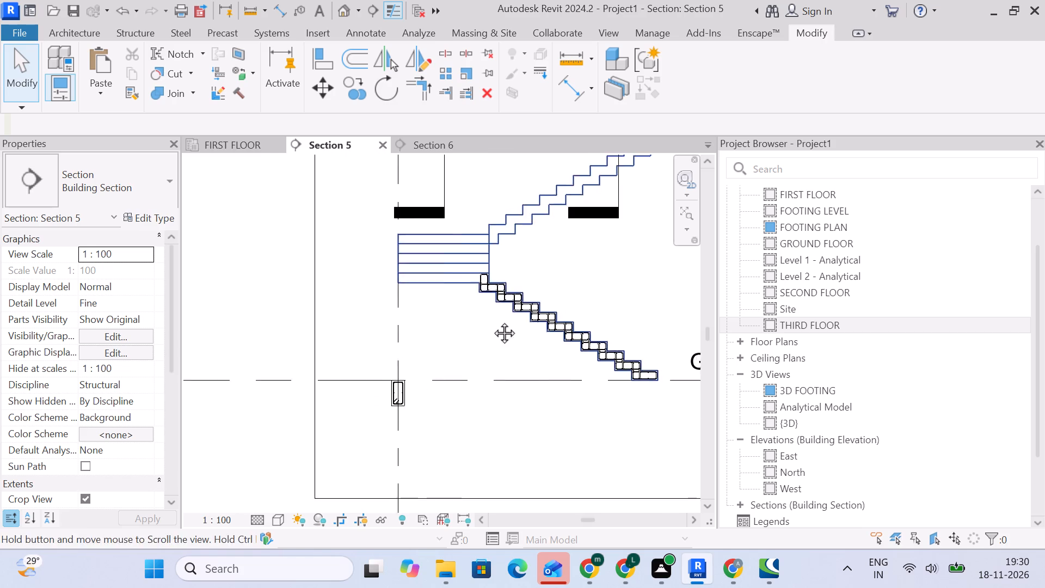
pyautogui.moveTo(492, 321); pyautogui.dragTo(376, 362, button='middle')
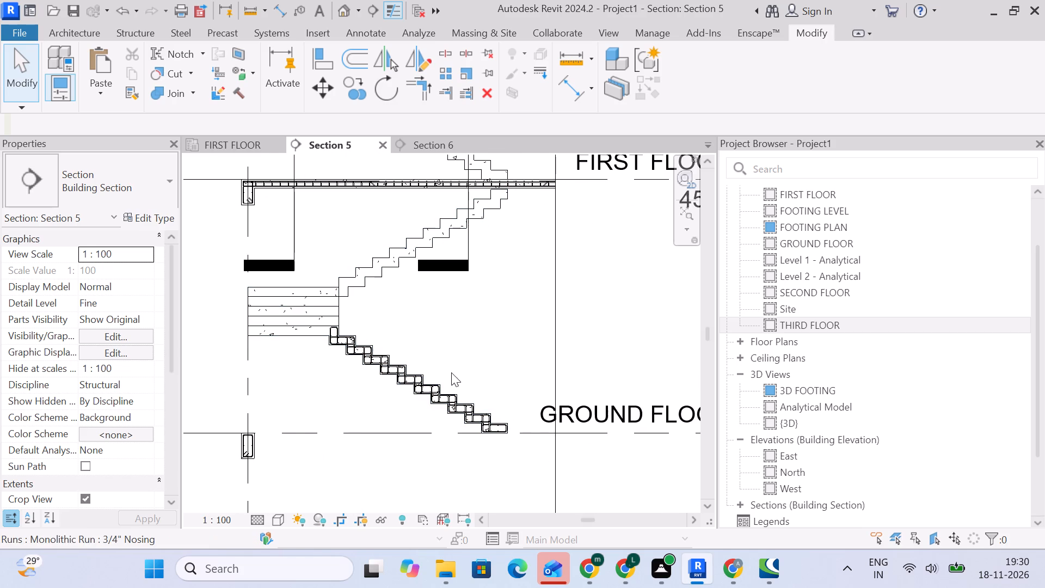
pyautogui.scroll(5, 362, 339)
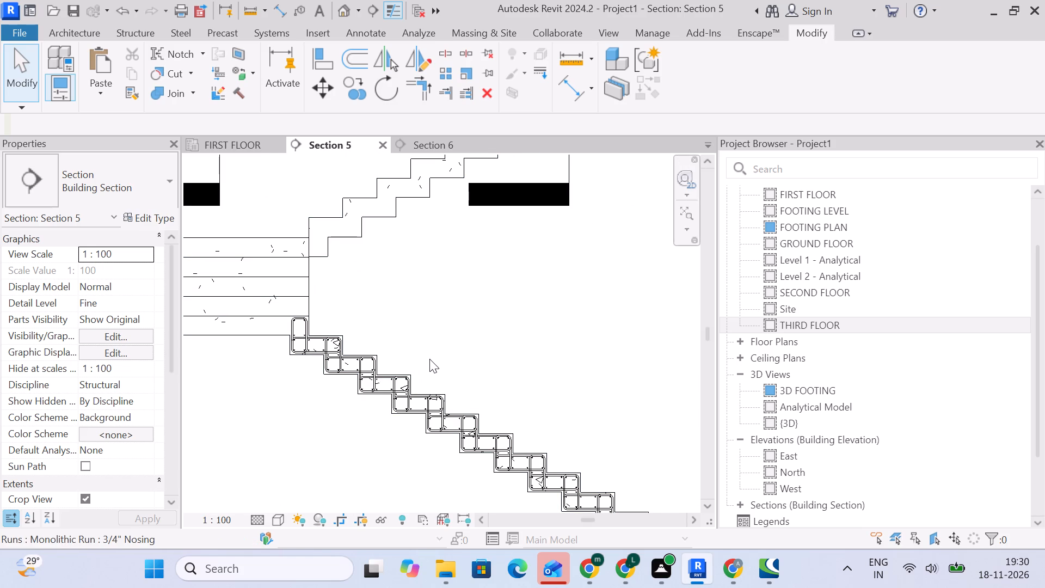
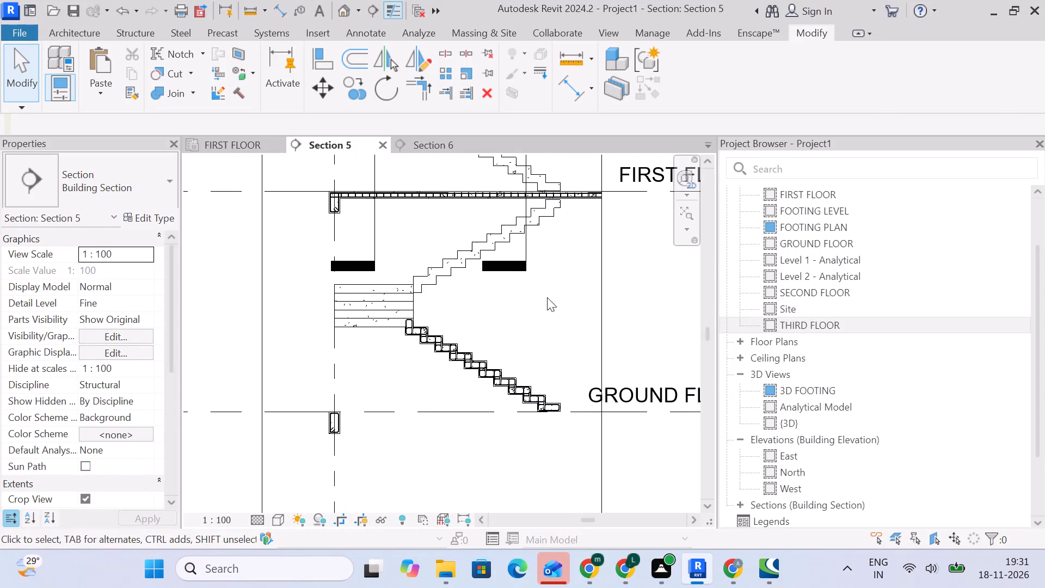
# Examine the ties and bars of the lower flight's steps from the landing down to the bottom step.
pyautogui.scroll(4, 467, 355)
pyautogui.scroll(4, 423, 228)
pyautogui.moveTo(434, 355); pyautogui.dragTo(366, 267, button='middle')
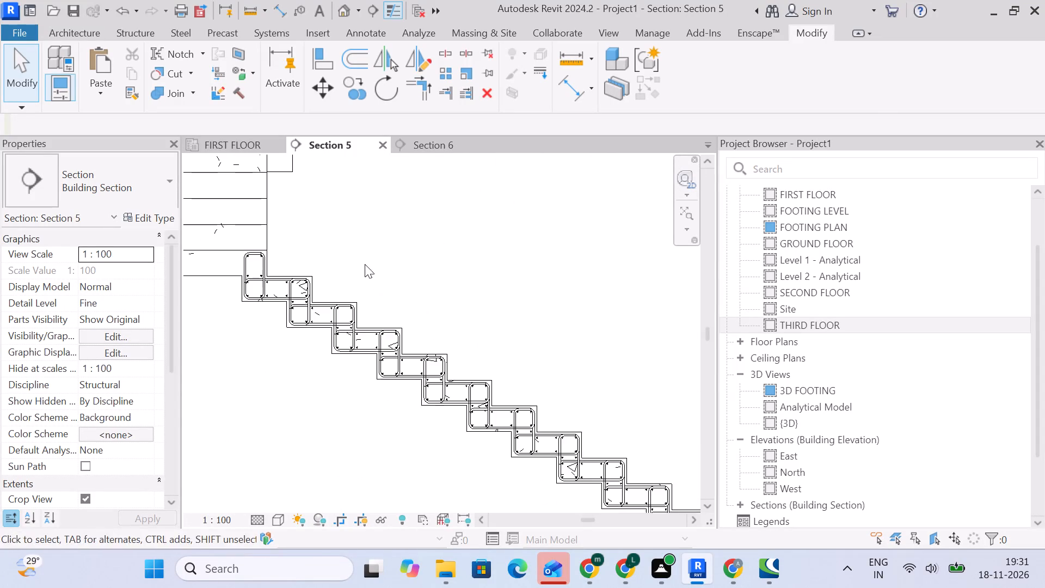
pyautogui.scroll(-3, 641, 418)
pyautogui.moveTo(623, 406); pyautogui.dragTo(336, 326, button='middle')
pyautogui.scroll(5, 352, 404)
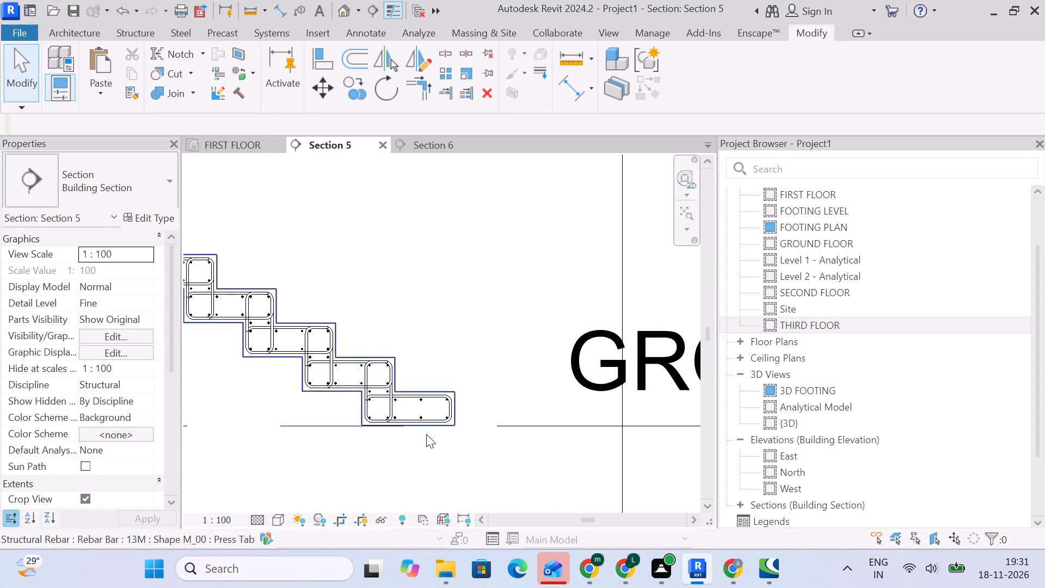
pyautogui.scroll(2, 429, 434)
pyautogui.moveTo(431, 434); pyautogui.dragTo(466, 391, button='middle')
pyautogui.scroll(-1, 468, 379)
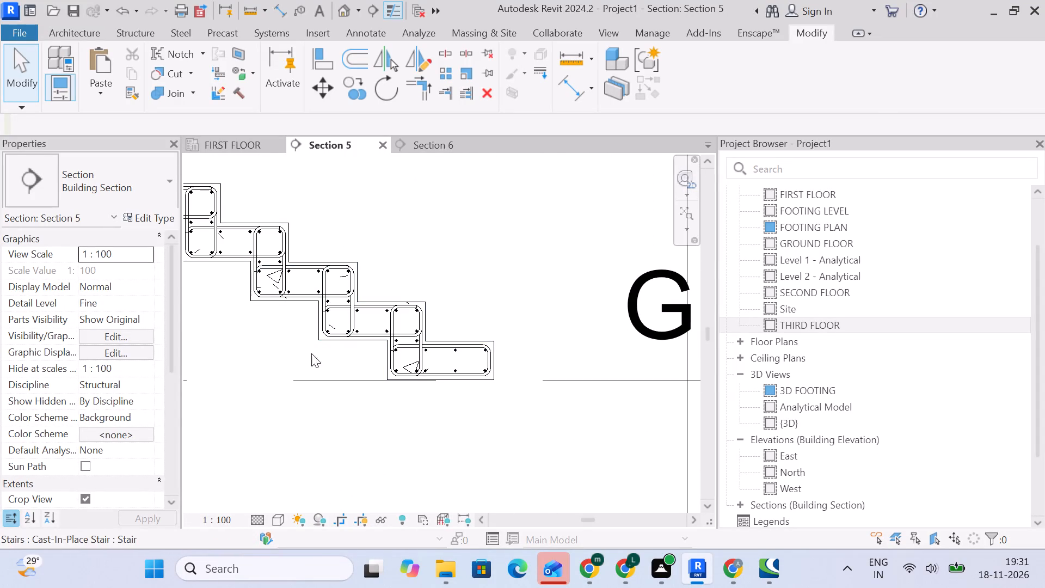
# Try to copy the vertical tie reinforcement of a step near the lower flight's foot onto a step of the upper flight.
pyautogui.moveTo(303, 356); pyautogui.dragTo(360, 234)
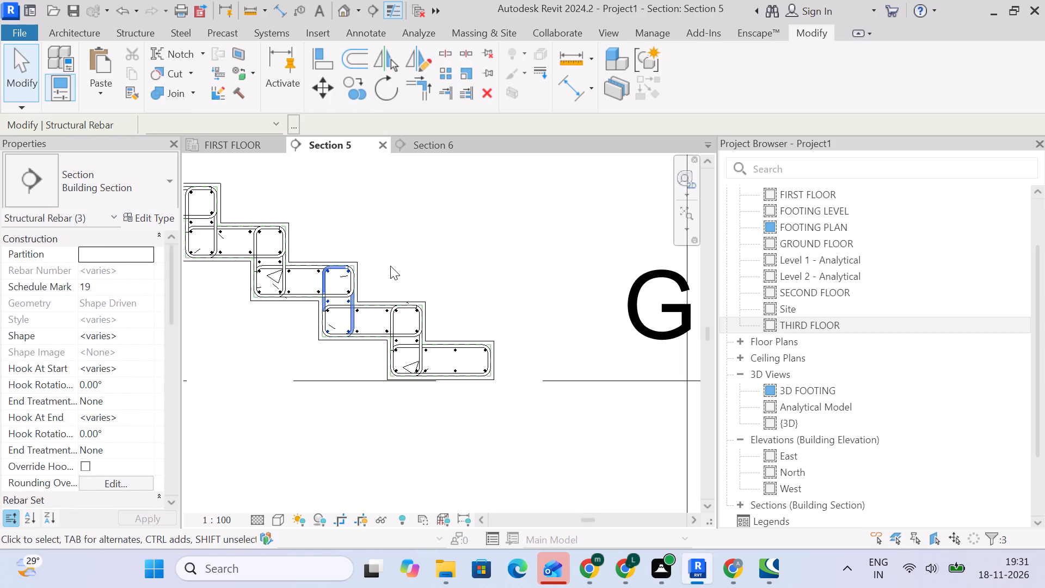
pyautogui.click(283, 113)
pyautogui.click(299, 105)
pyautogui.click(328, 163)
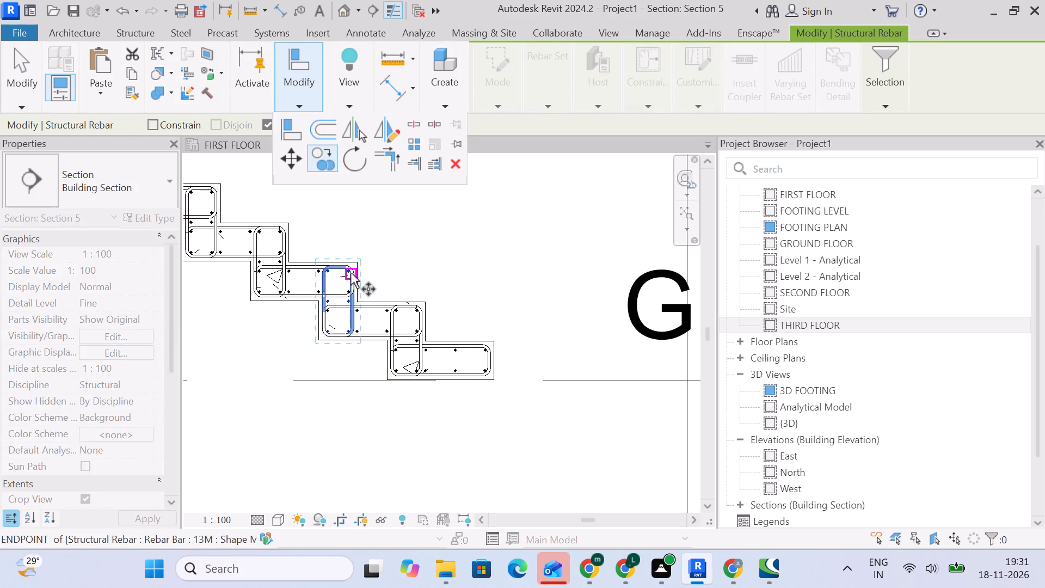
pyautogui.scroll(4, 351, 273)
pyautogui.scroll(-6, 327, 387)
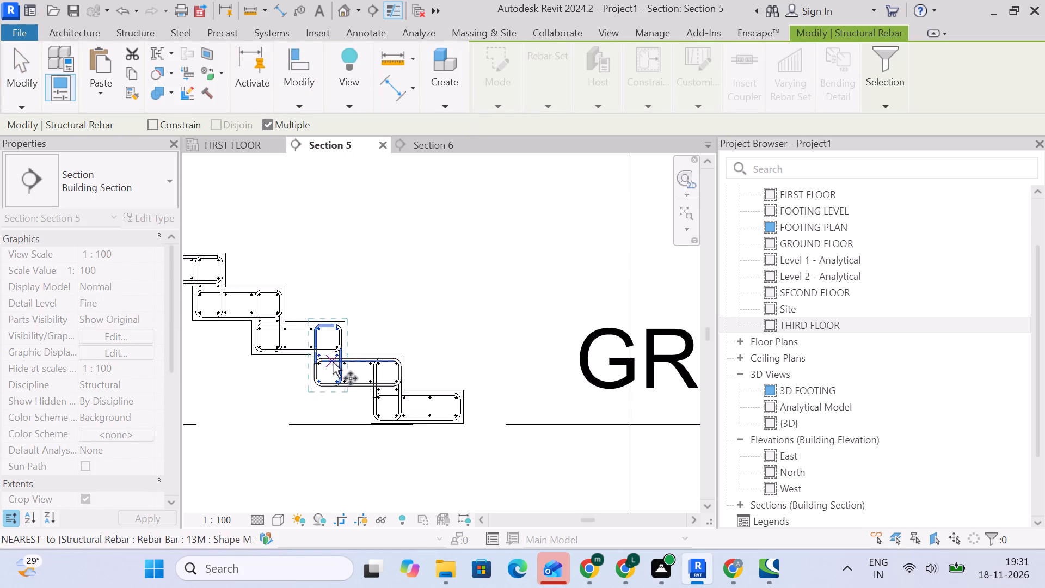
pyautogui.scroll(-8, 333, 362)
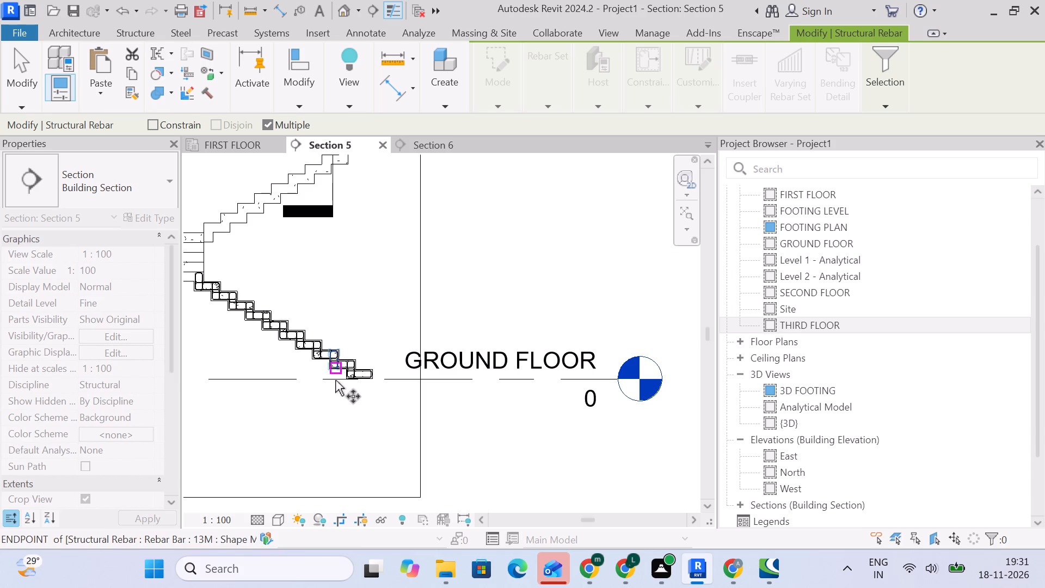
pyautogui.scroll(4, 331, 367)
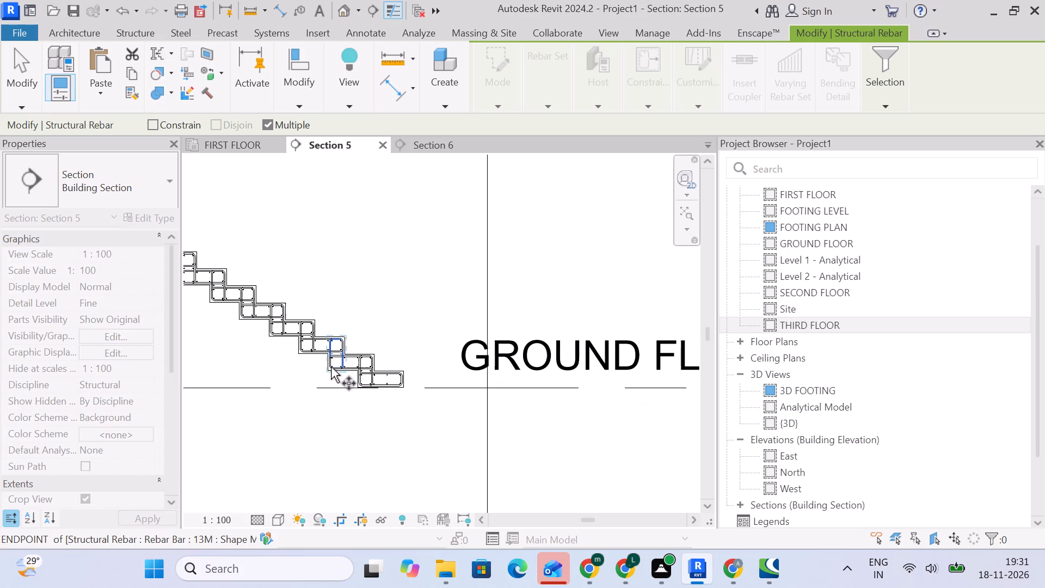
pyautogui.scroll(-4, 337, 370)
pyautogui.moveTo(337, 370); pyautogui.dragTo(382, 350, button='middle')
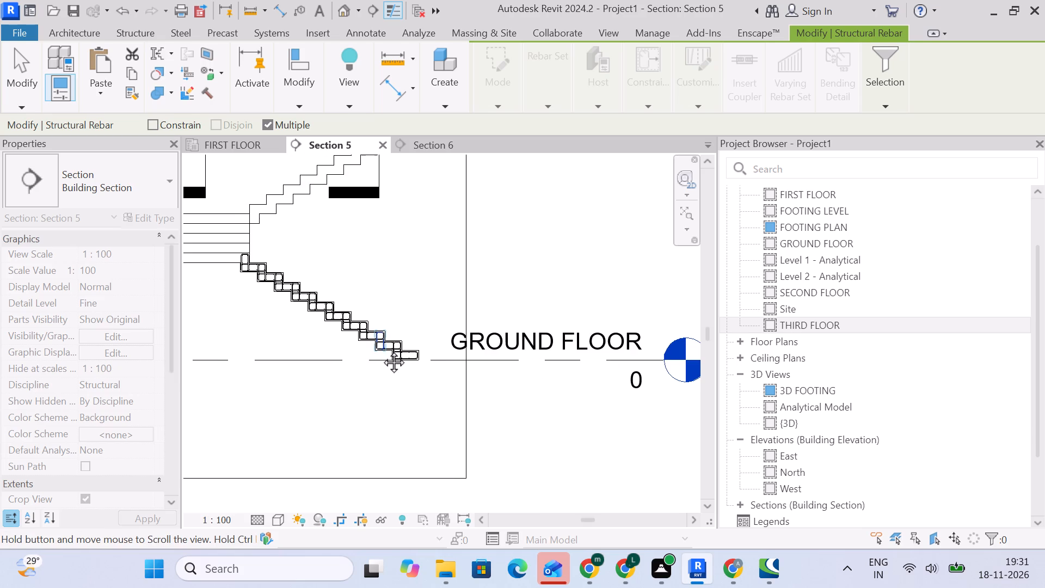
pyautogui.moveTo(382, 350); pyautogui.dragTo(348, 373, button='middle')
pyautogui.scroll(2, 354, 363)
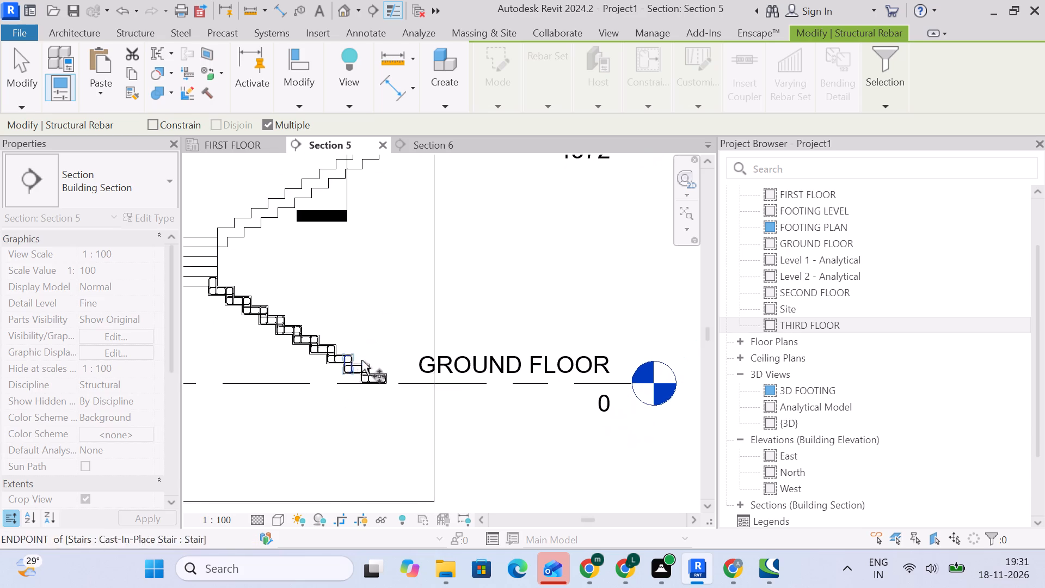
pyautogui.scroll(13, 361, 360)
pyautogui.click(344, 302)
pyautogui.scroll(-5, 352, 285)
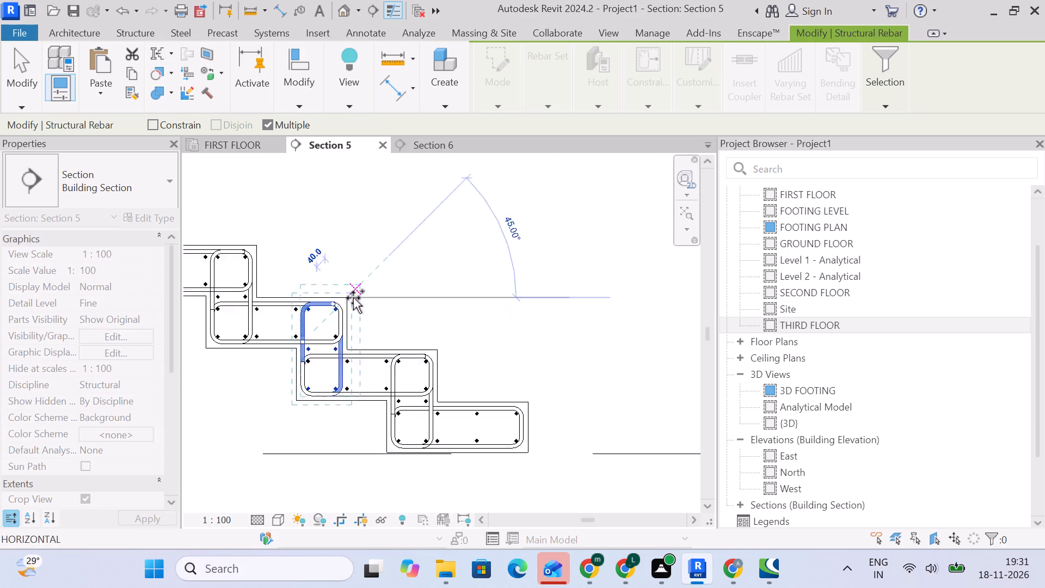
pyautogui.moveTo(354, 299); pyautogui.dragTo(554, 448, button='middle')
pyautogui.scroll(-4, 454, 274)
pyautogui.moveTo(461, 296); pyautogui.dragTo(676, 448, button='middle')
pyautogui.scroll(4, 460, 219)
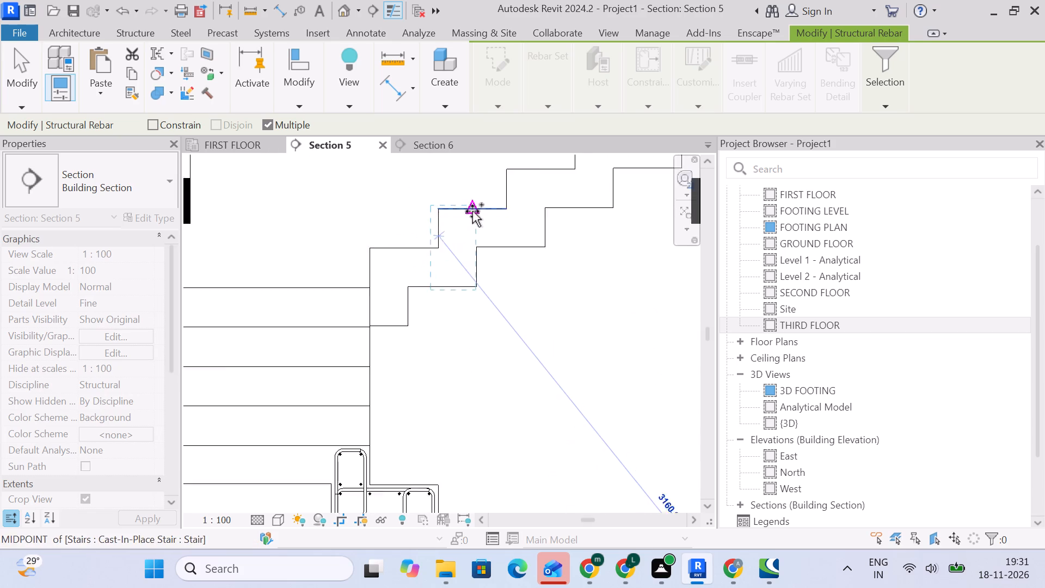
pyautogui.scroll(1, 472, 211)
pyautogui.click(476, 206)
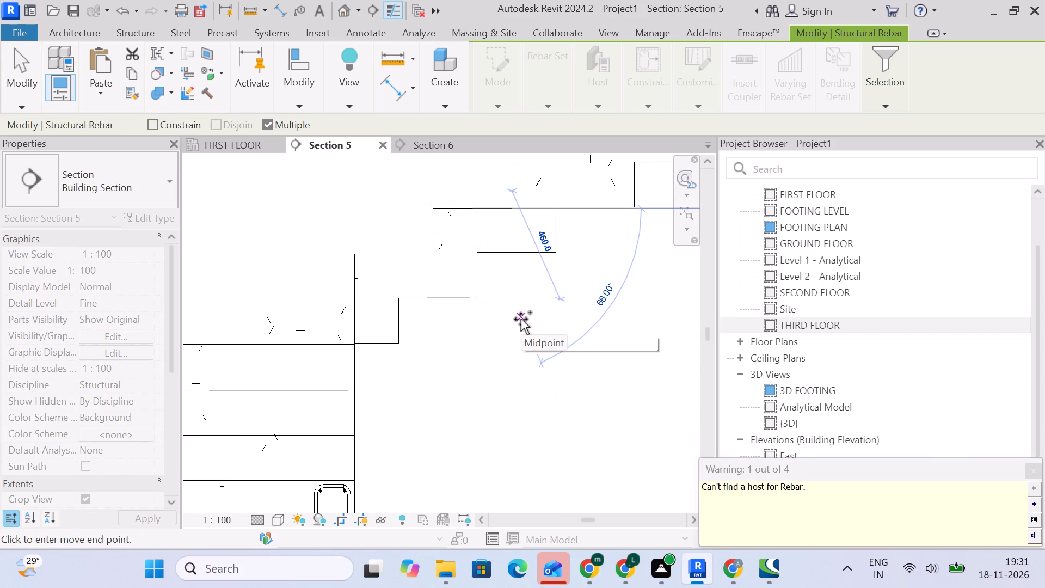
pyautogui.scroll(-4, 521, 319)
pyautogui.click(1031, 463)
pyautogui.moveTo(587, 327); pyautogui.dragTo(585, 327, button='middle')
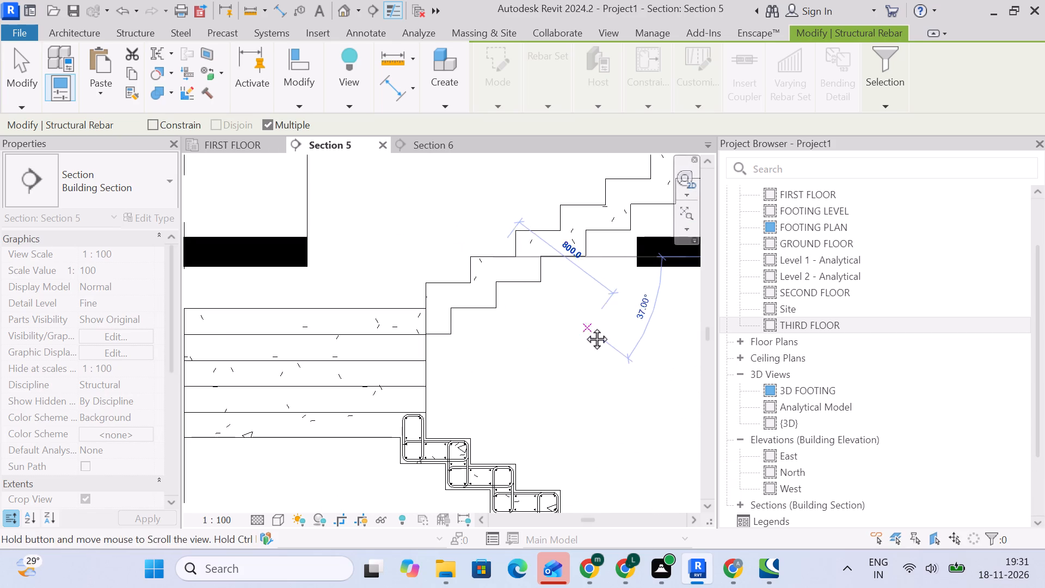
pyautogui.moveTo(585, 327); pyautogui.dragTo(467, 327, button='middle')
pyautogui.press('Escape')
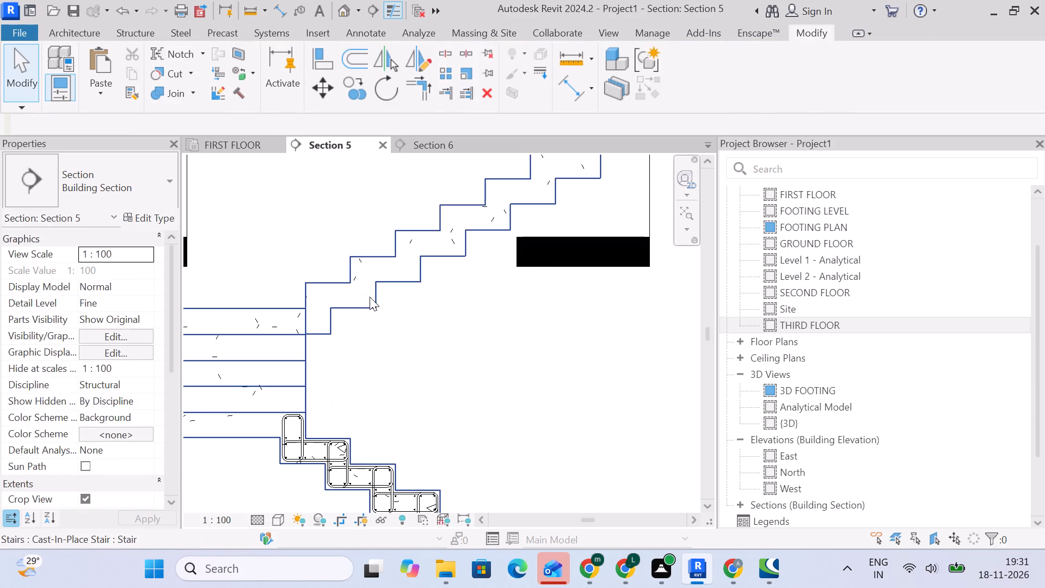
# Check the first steps of the upper flight for the copied rebar and review both flights in the section.
pyautogui.moveTo(315, 215); pyautogui.dragTo(412, 329)
pyautogui.moveTo(410, 332); pyautogui.dragTo(339, 221)
pyautogui.click(426, 370)
pyautogui.click(361, 284)
pyautogui.click(421, 334)
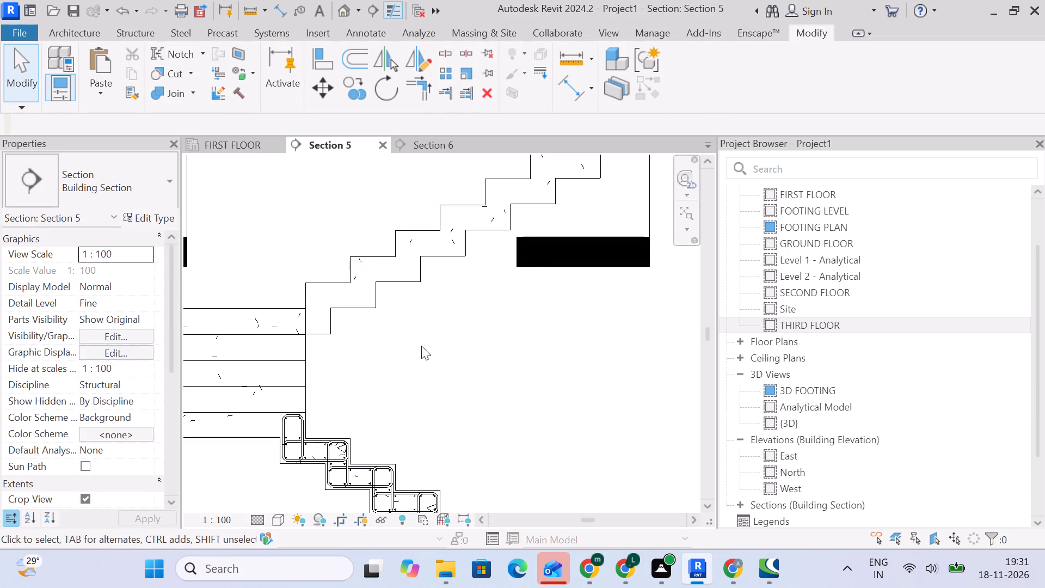
pyautogui.scroll(-8, 426, 356)
pyautogui.moveTo(426, 360); pyautogui.dragTo(342, 322, button='middle')
pyautogui.scroll(4, 365, 364)
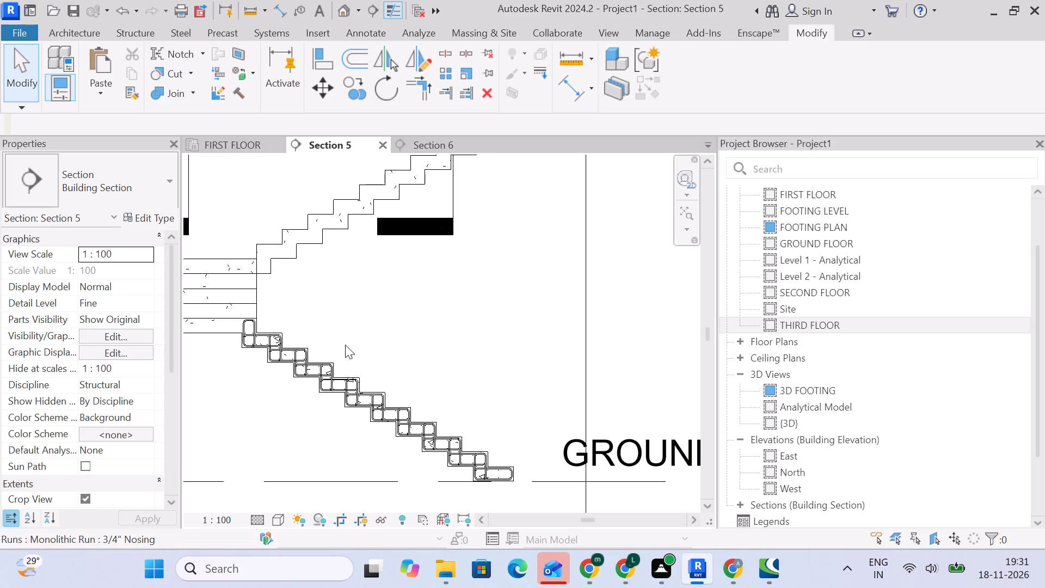
pyautogui.scroll(-5, 345, 345)
pyautogui.moveTo(367, 350); pyautogui.dragTo(377, 306, button='middle')
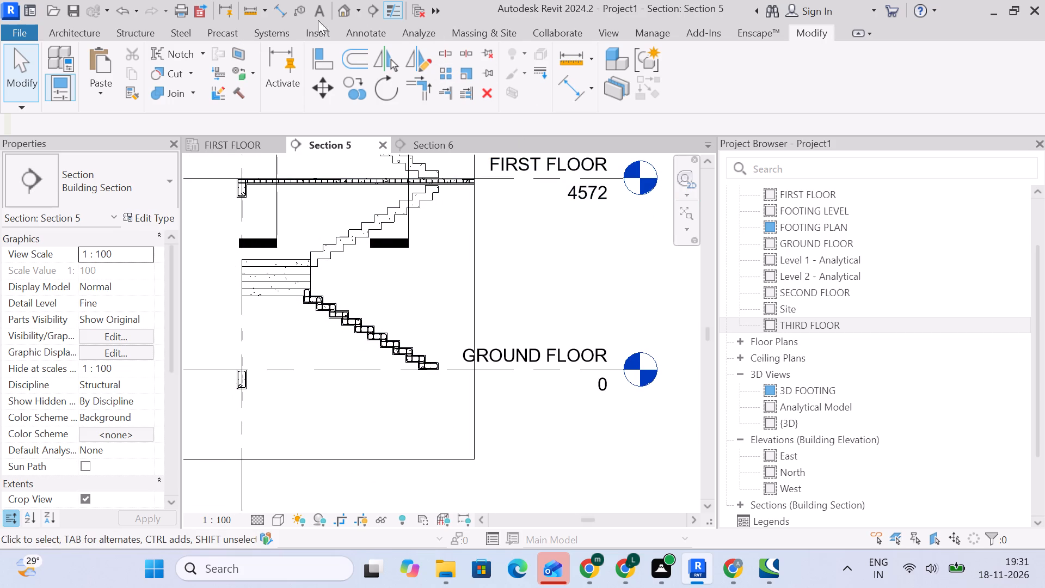
# Check the rebar cover setting of the cast-in-place stair by picking its upper flight.
pyautogui.click(149, 29)
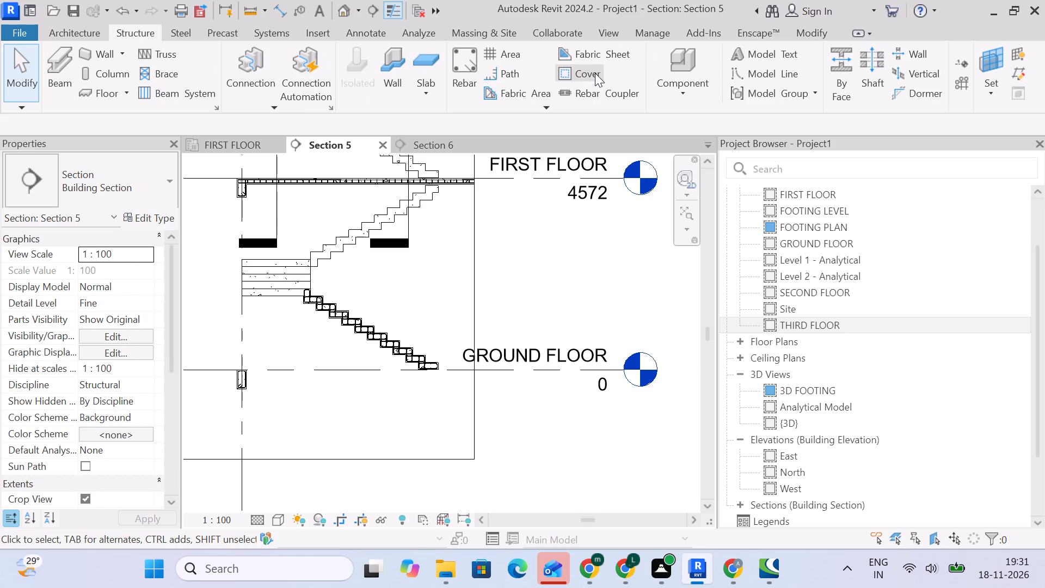
pyautogui.click(595, 73)
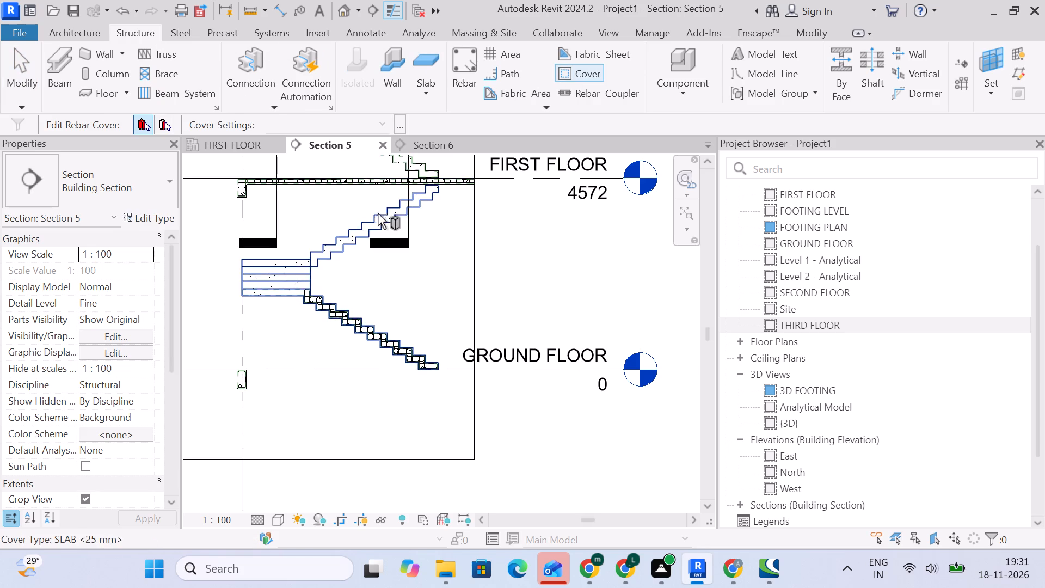
pyautogui.click(376, 213)
# Start placing 13M rebar with shape M_T2, on the current work plane and parallel to the work plane.
pyautogui.click(466, 65)
pyautogui.scroll(3, 340, 249)
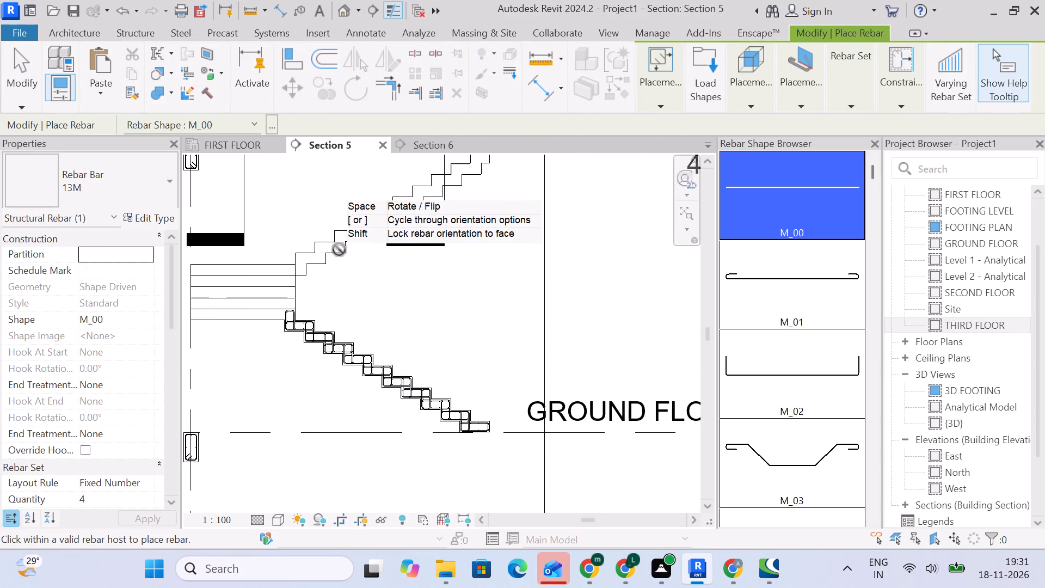
pyautogui.scroll(11, 338, 248)
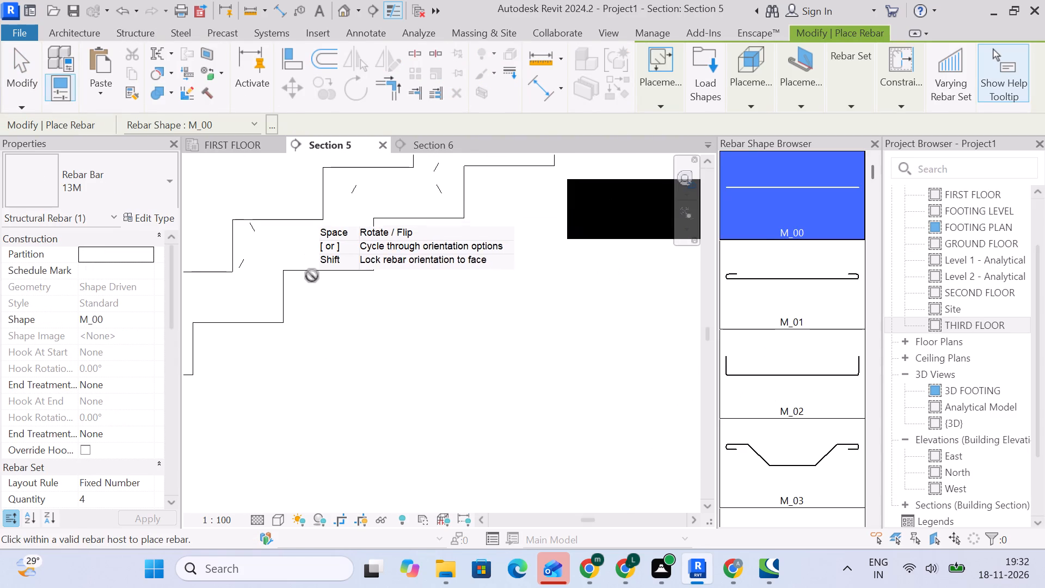
pyautogui.scroll(-4, 313, 257)
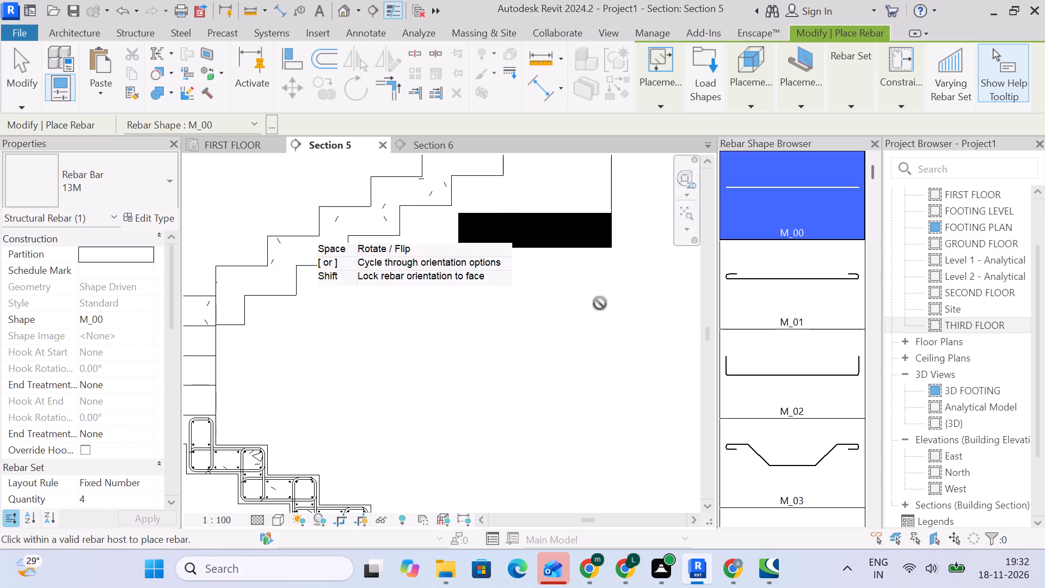
pyautogui.scroll(-20, 768, 342)
pyautogui.scroll(-17, 768, 342)
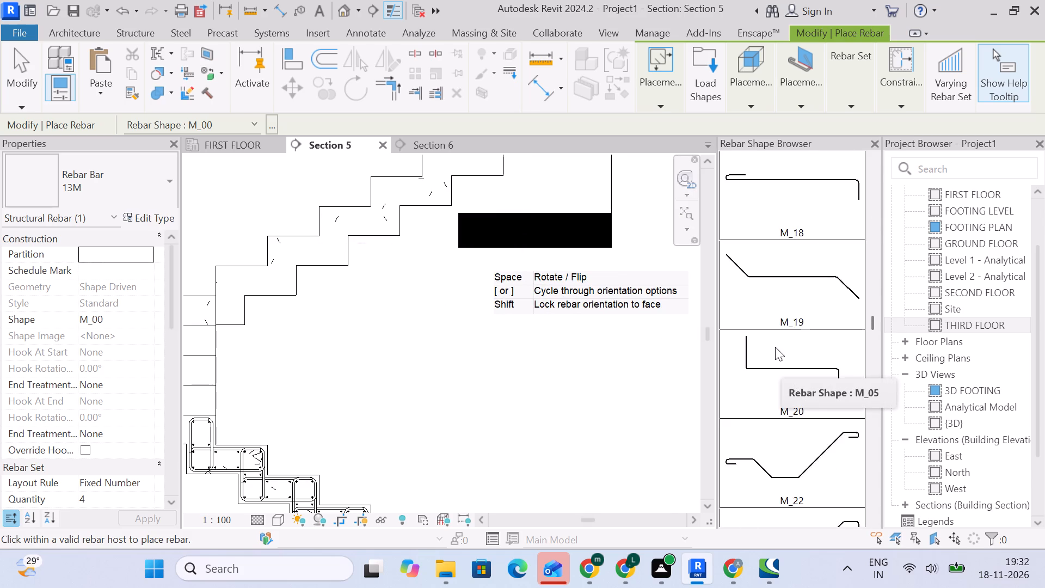
pyautogui.scroll(-20, 778, 342)
pyautogui.scroll(-8, 778, 342)
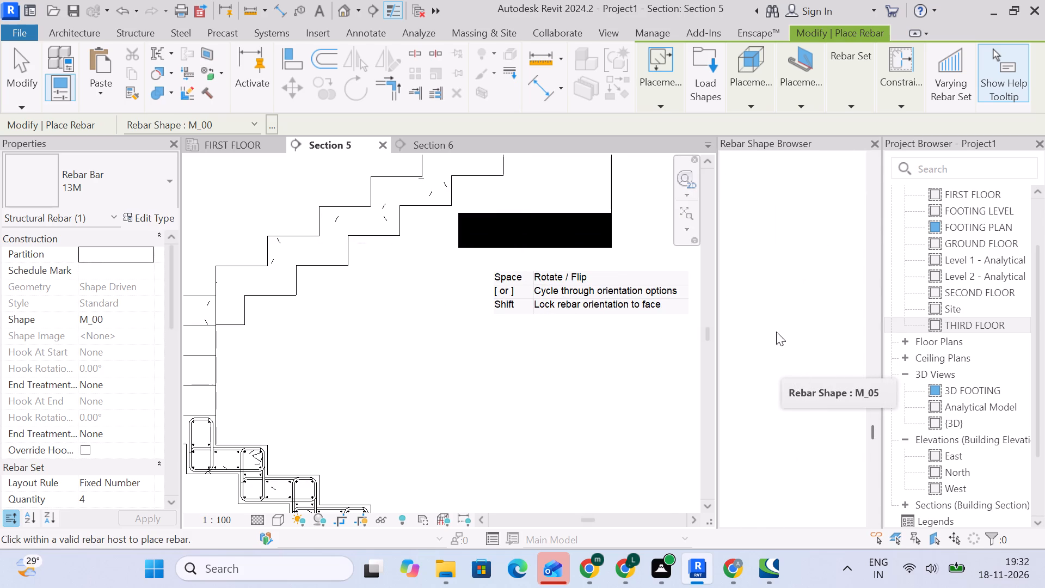
pyautogui.click(796, 338)
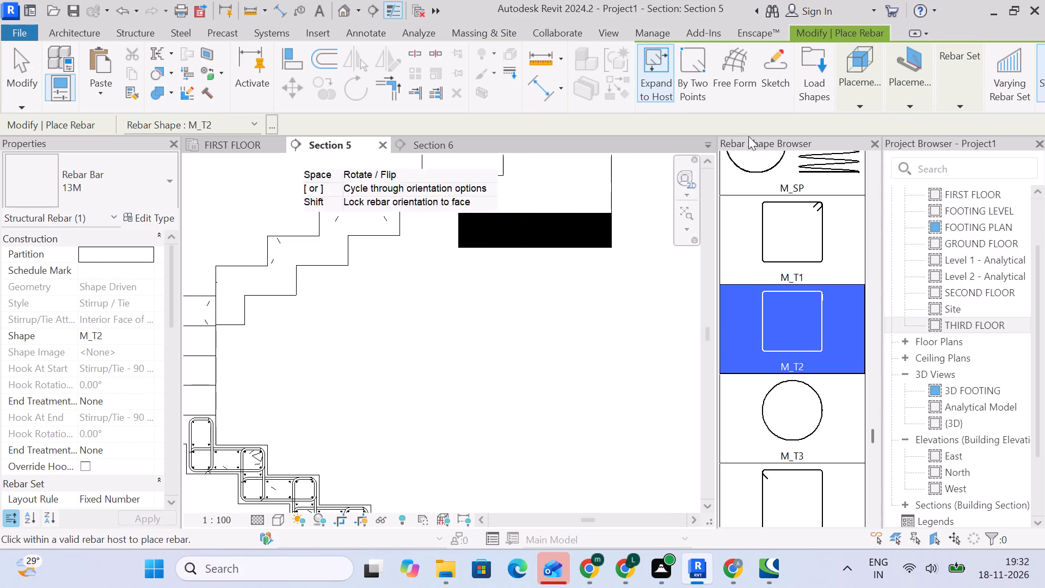
pyautogui.click(923, 91)
pyautogui.click(909, 125)
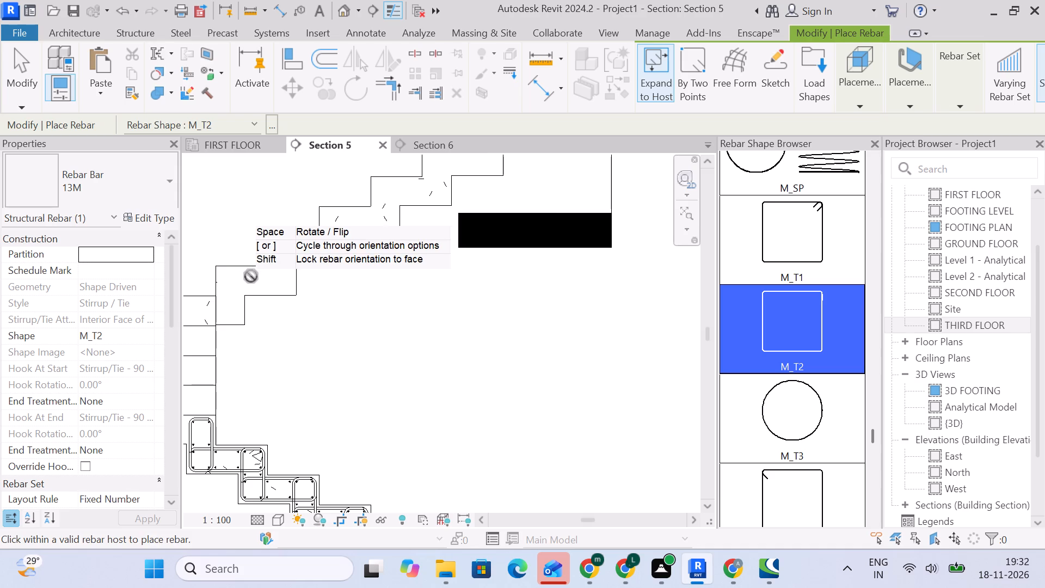
pyautogui.click(867, 94)
pyautogui.click(861, 131)
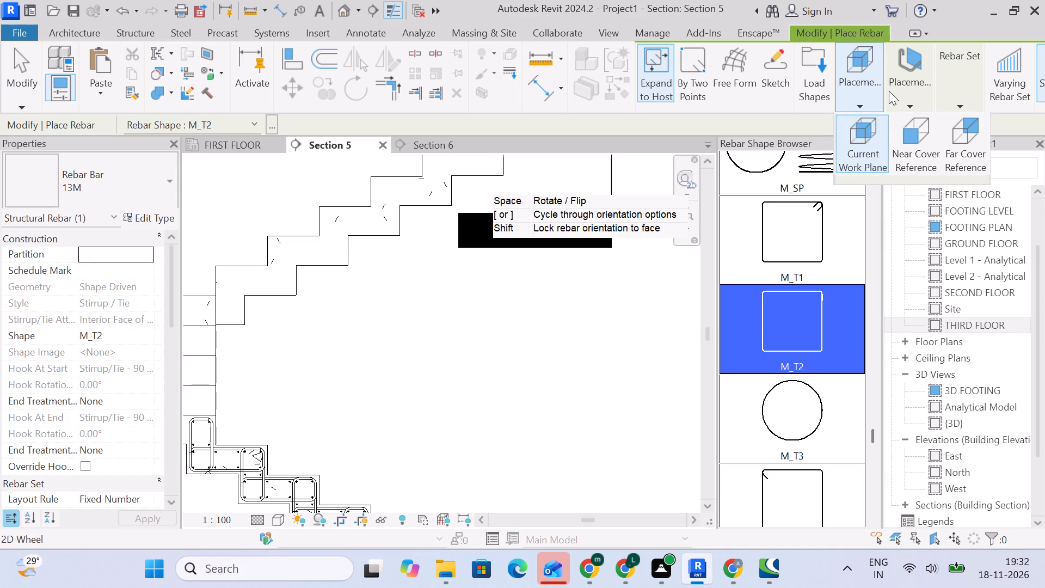
pyautogui.click(889, 91)
pyautogui.moveTo(886, 130); pyautogui.dragTo(885, 134)
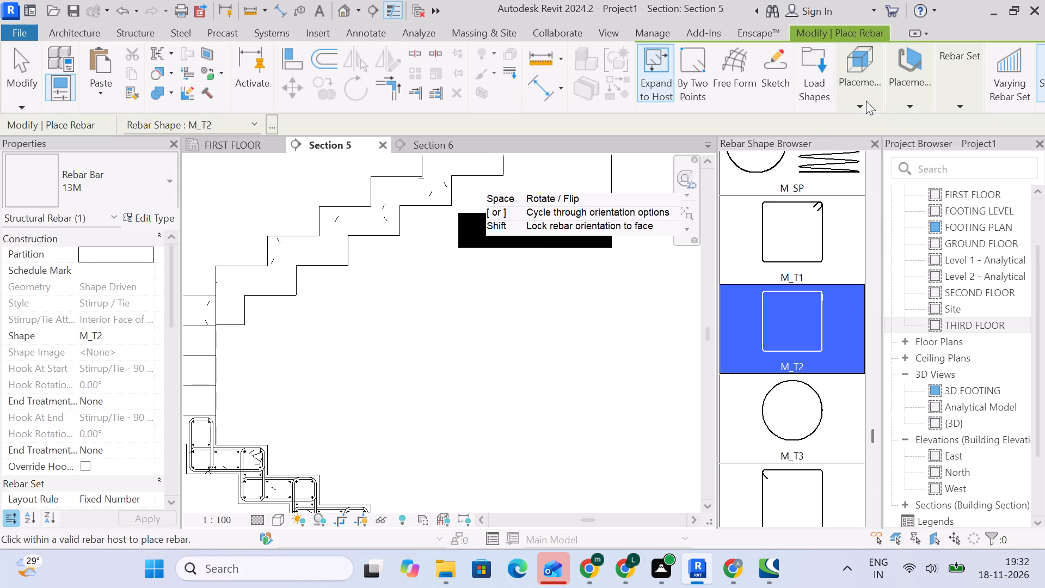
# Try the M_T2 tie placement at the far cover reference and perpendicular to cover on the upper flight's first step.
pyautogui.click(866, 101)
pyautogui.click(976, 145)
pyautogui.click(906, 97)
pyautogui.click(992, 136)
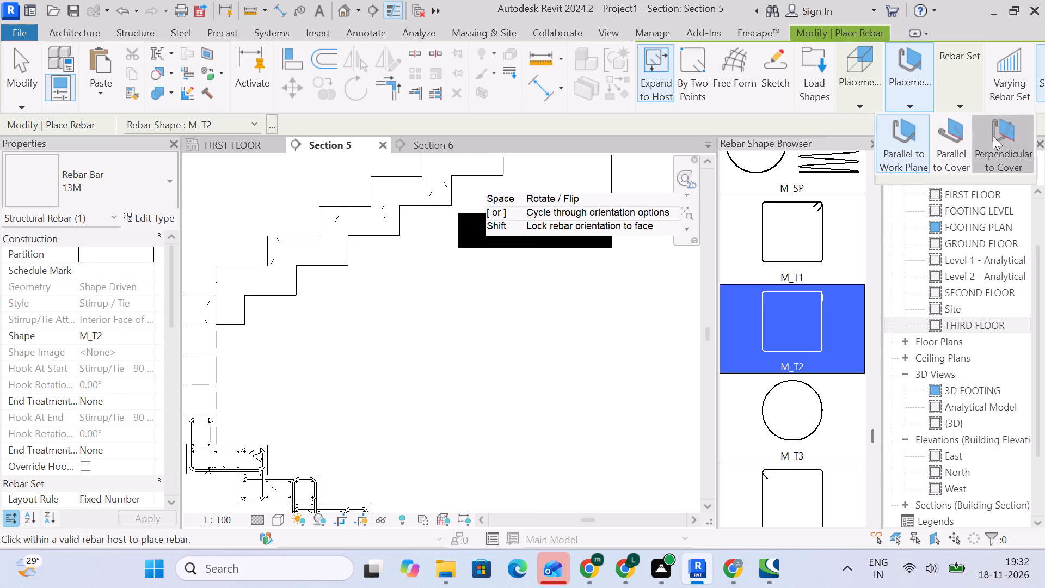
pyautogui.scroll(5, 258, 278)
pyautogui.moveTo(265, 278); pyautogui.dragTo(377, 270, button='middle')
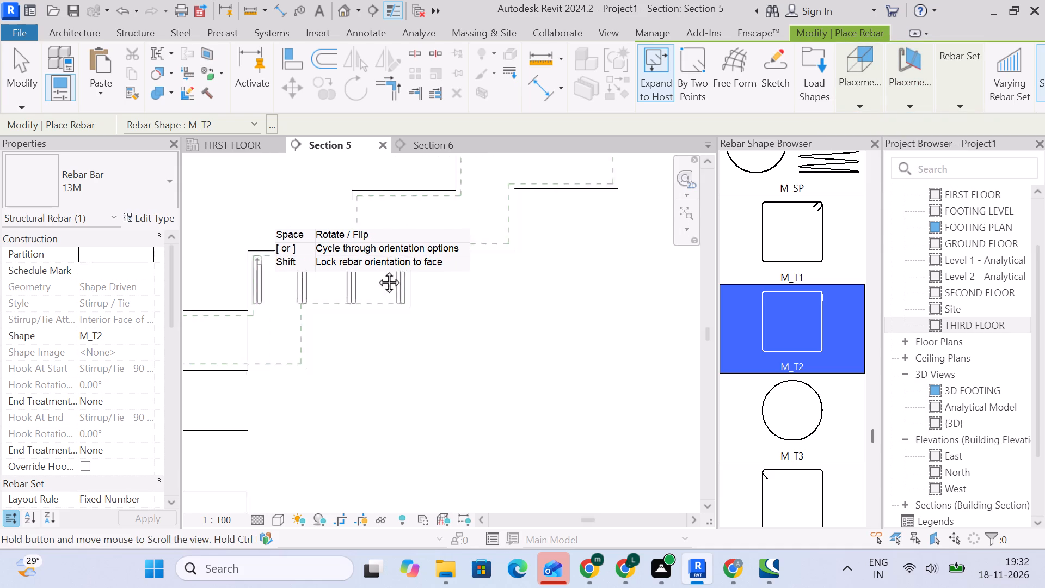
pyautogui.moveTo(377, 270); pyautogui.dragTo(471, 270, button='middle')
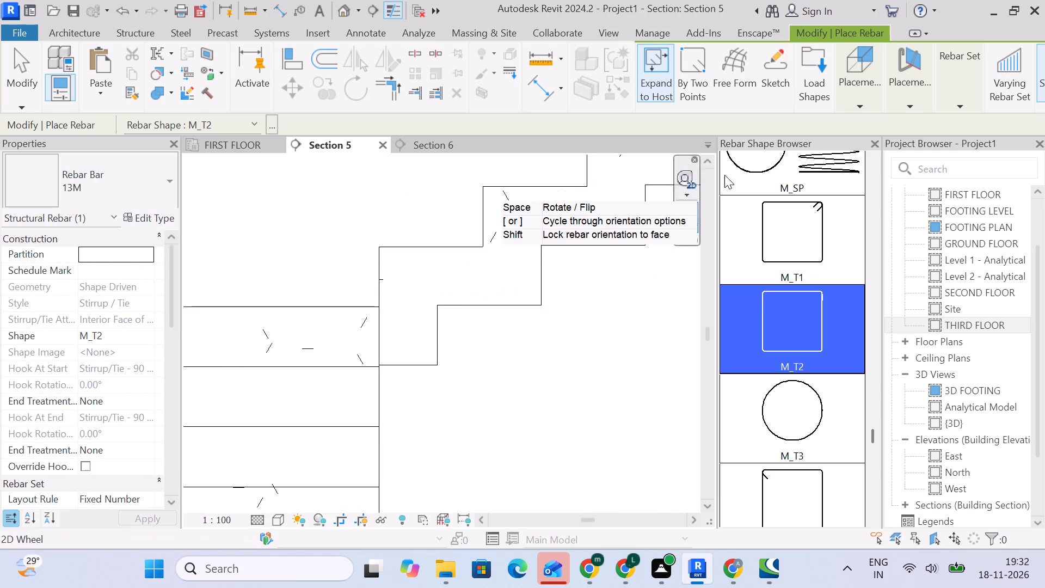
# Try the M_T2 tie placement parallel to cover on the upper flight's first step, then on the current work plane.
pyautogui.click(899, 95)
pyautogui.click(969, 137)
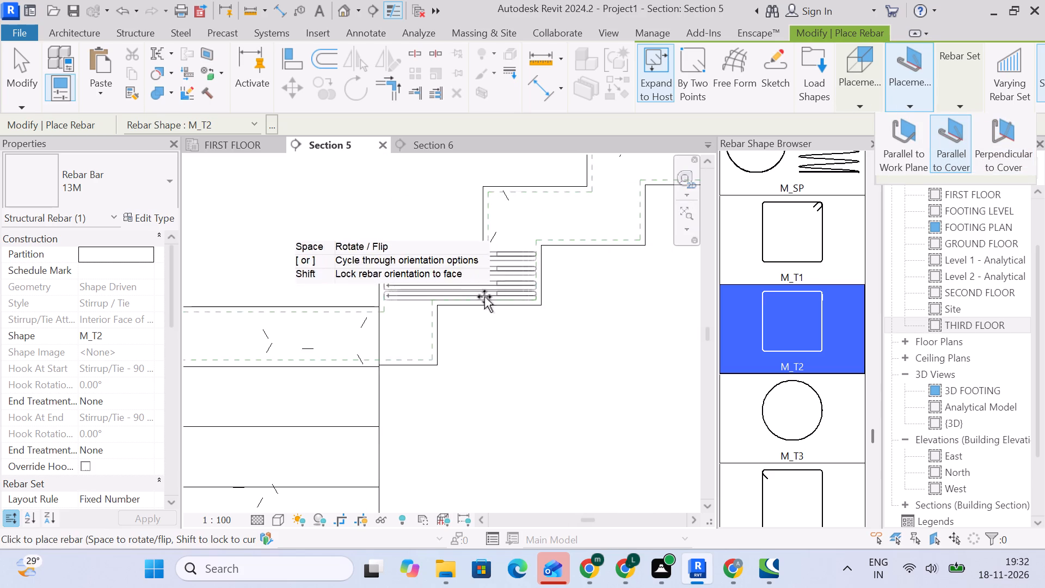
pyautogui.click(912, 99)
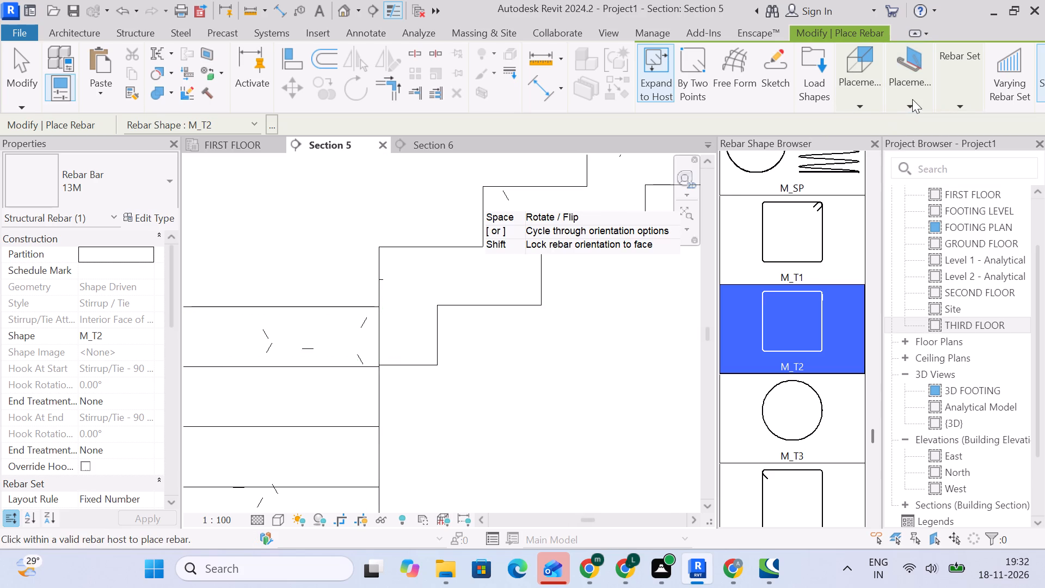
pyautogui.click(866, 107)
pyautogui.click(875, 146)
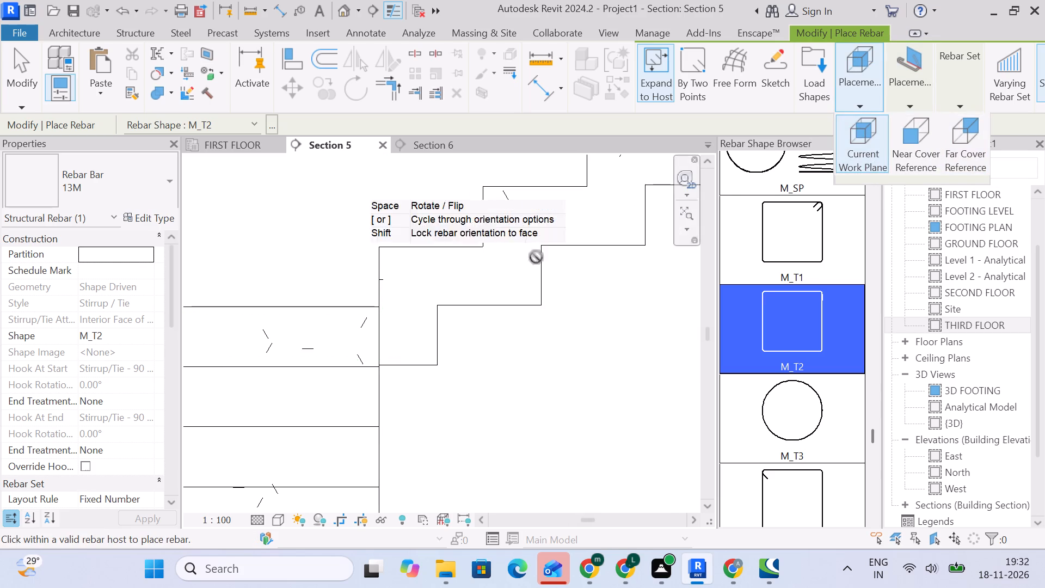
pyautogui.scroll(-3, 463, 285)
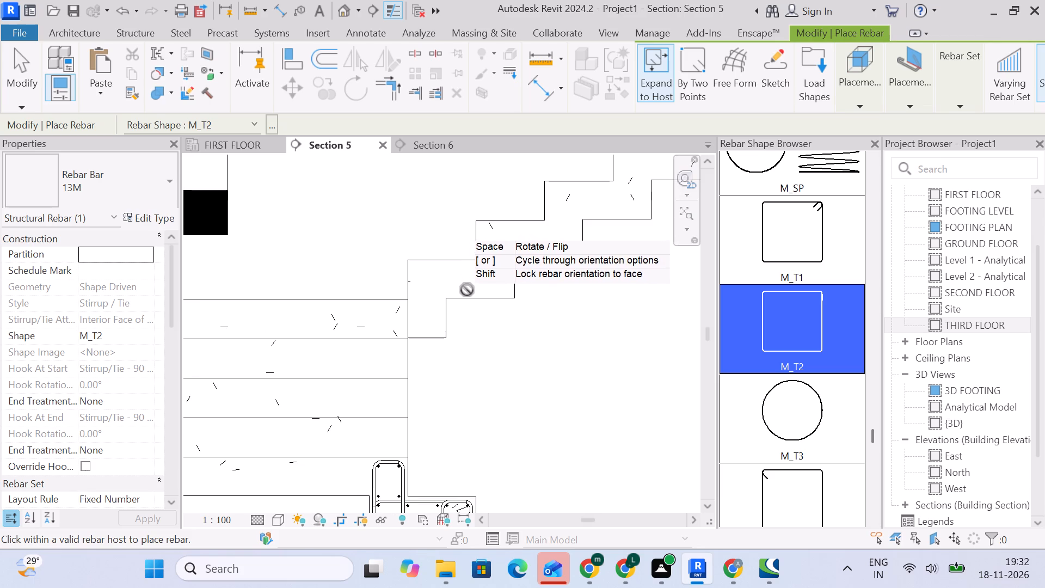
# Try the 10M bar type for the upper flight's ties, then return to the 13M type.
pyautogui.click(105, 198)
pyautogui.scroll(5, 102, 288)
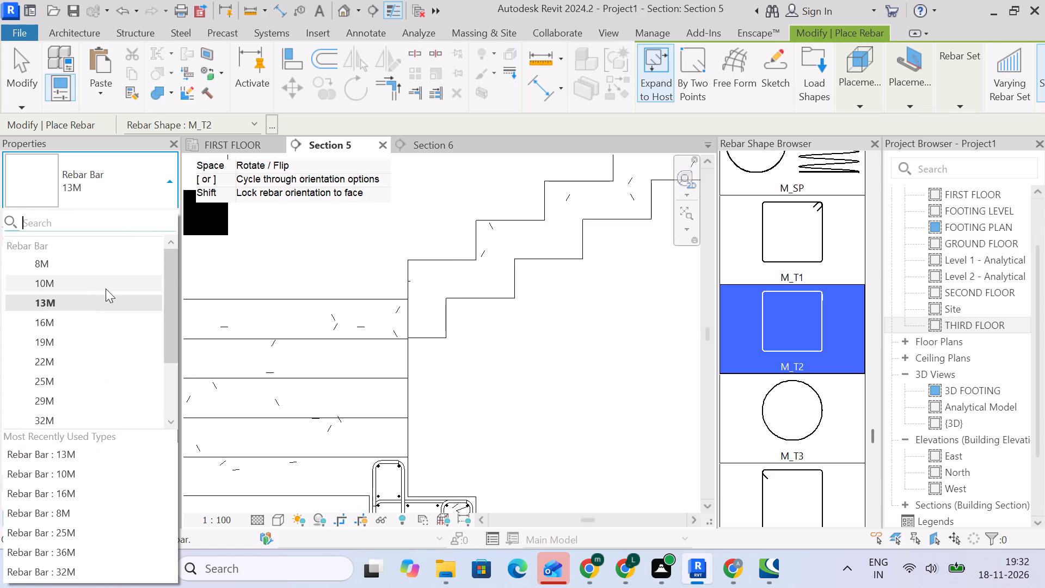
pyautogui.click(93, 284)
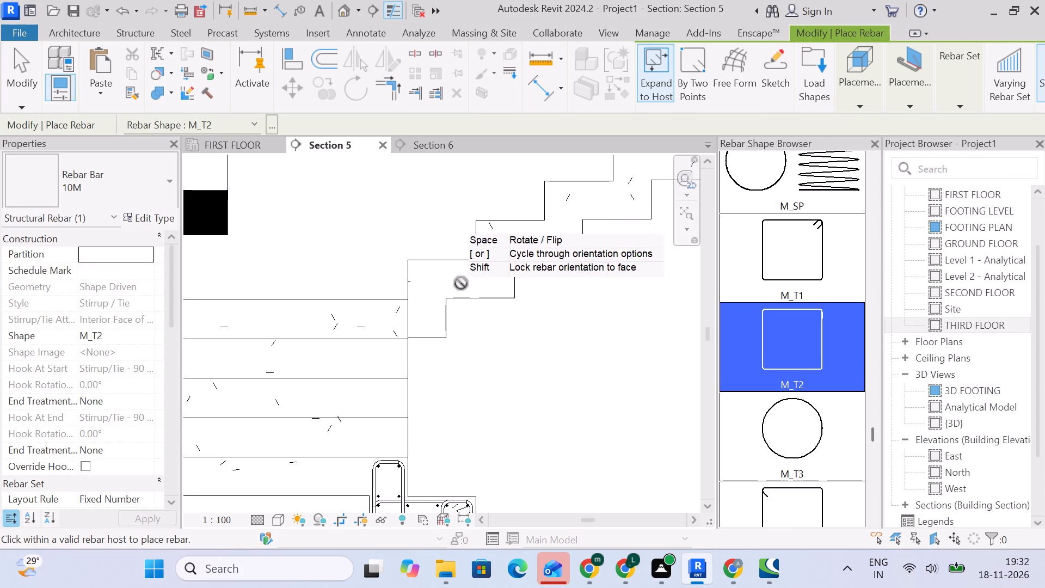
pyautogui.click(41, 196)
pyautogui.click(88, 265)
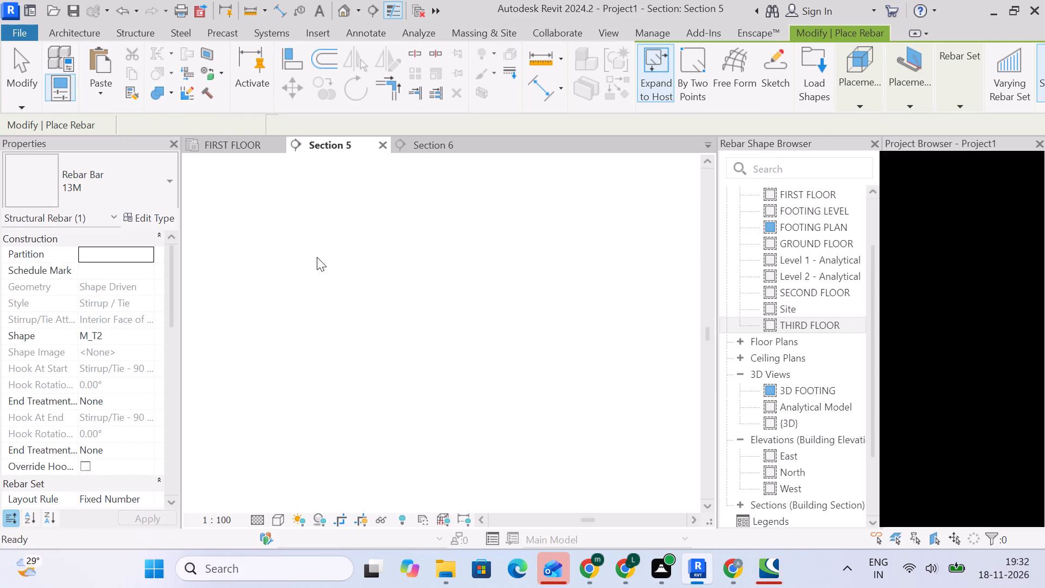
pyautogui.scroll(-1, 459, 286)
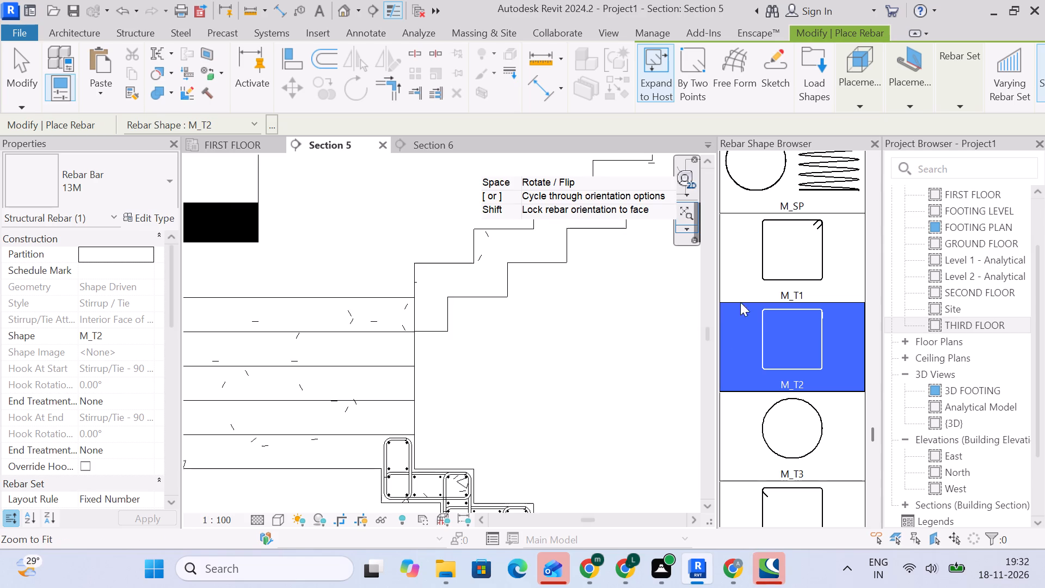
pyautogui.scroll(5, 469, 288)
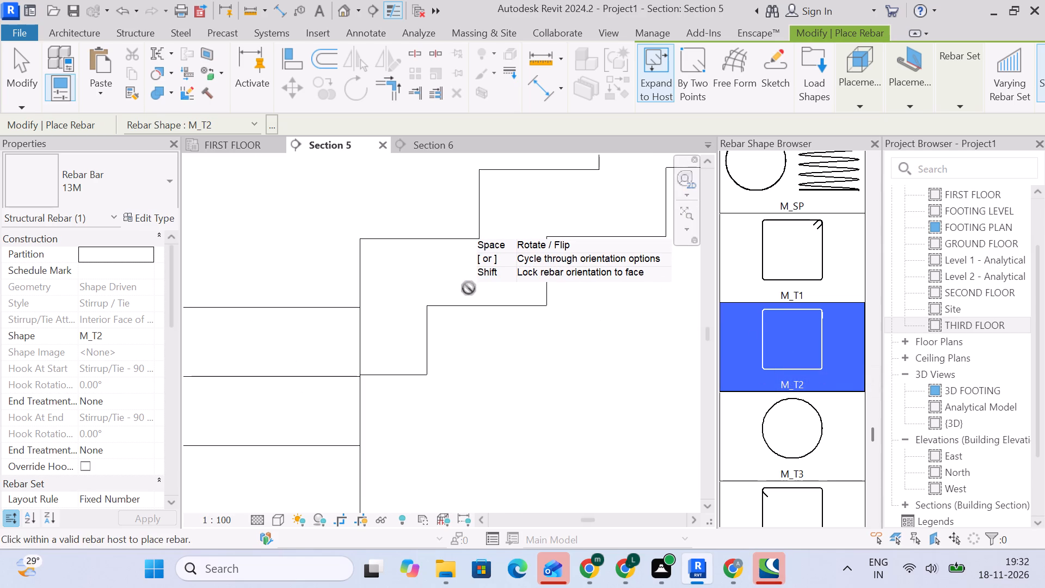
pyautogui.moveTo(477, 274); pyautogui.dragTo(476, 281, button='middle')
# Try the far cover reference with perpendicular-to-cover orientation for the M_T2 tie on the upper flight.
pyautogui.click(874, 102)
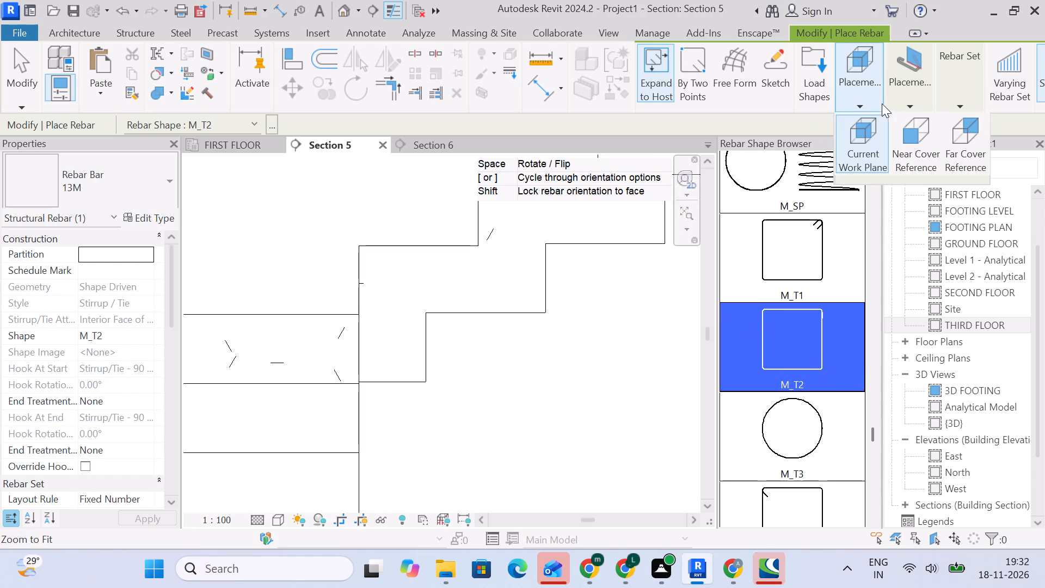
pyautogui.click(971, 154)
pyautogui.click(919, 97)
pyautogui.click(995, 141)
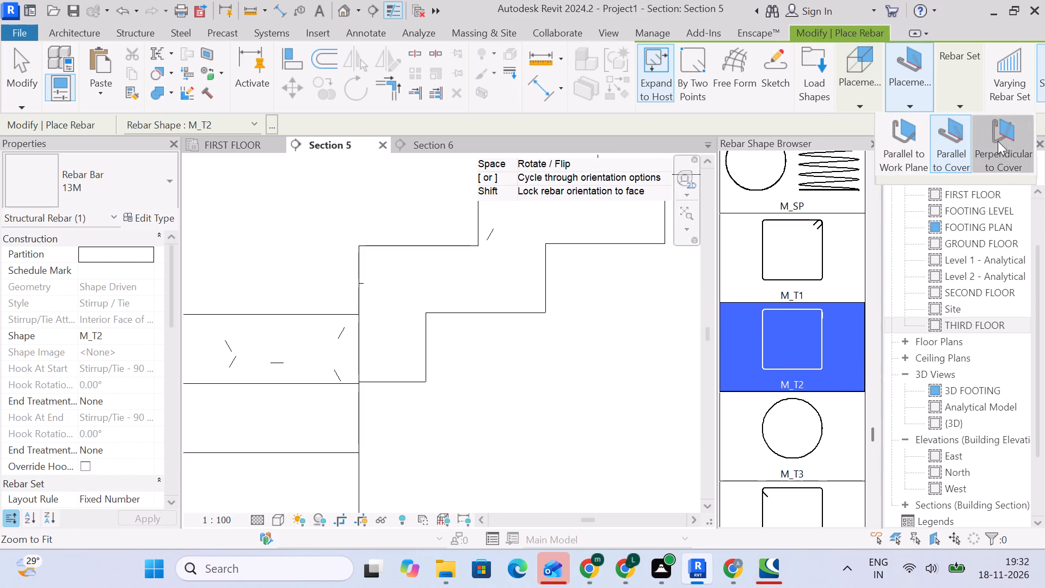
# Set the rebar placement to the current work plane, trying parallel to cover before choosing parallel to work plane.
pyautogui.click(855, 93)
pyautogui.click(874, 138)
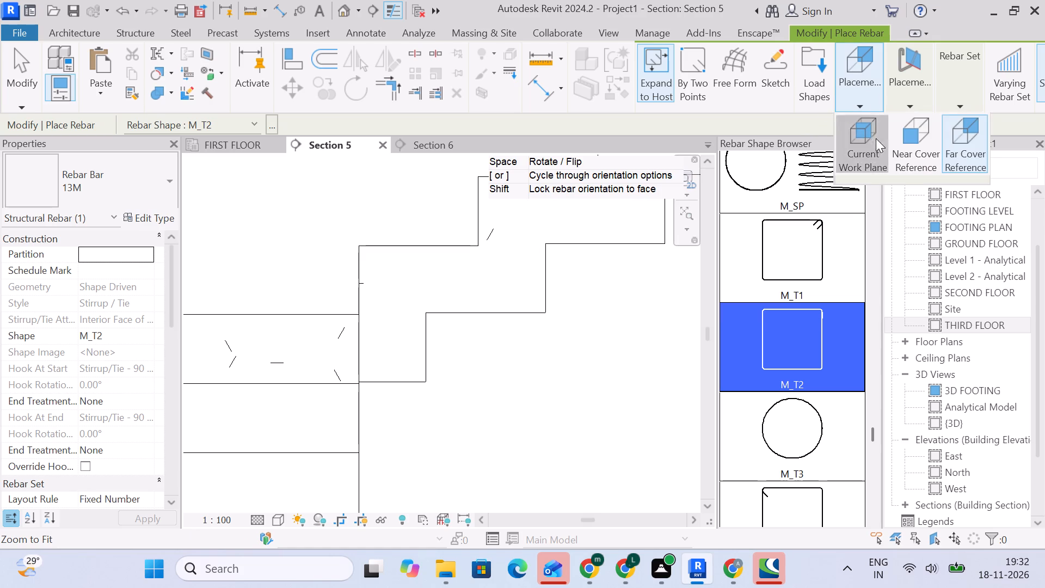
pyautogui.click(915, 99)
pyautogui.moveTo(930, 132); pyautogui.dragTo(937, 132)
pyautogui.click(938, 132)
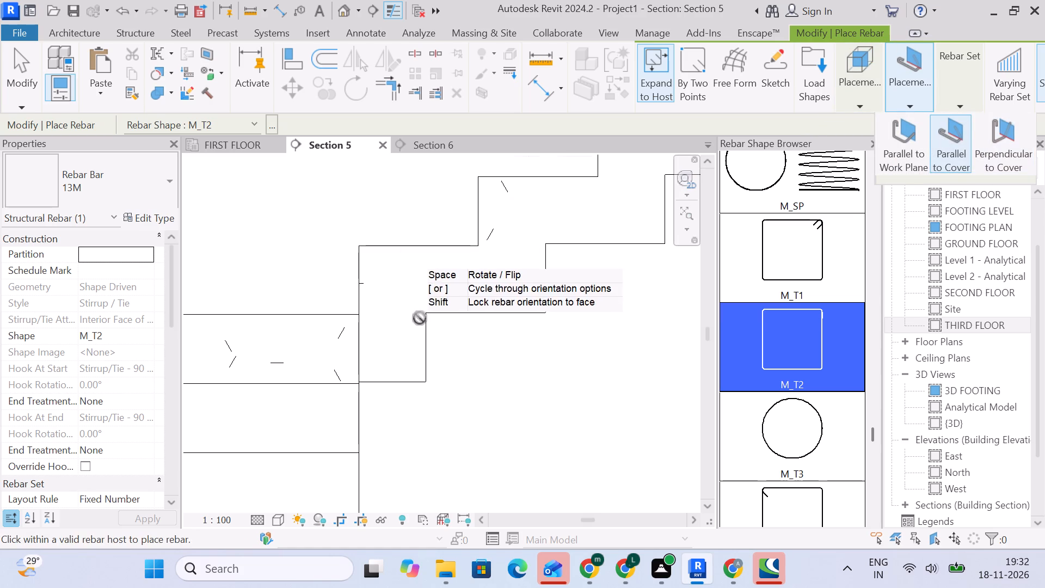
pyautogui.click(897, 97)
pyautogui.click(904, 145)
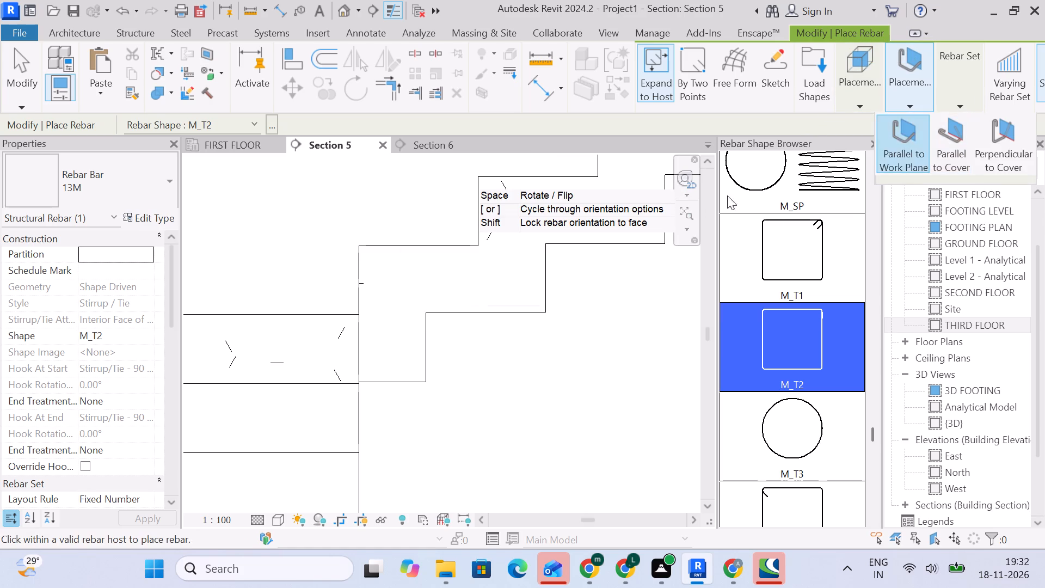
# Examine the ties and bars already placed in the lower flight's steps, then leave rebar placement.
pyautogui.scroll(-13, 485, 288)
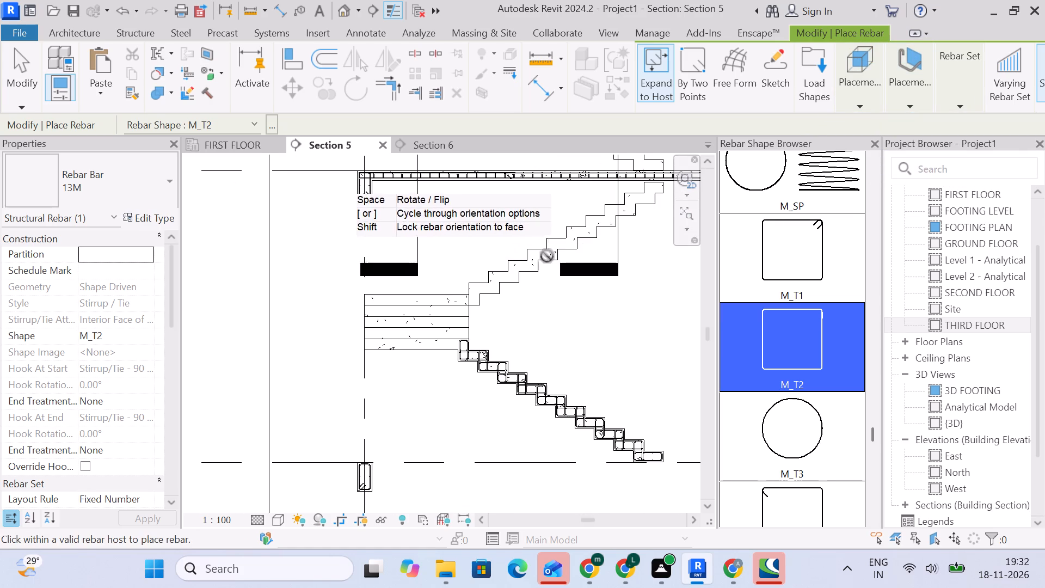
pyautogui.scroll(13, 564, 407)
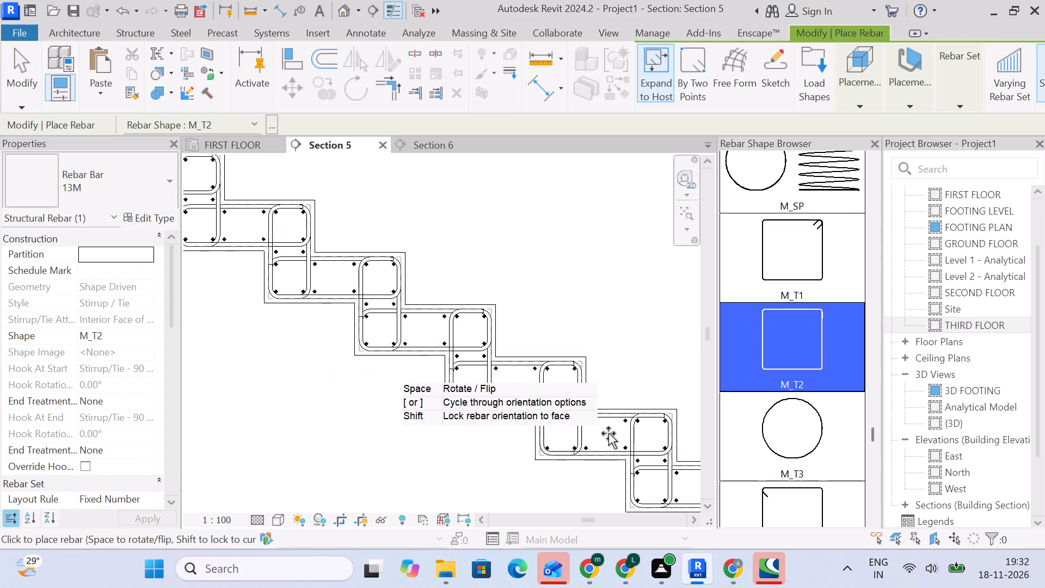
pyautogui.scroll(4, 608, 433)
pyautogui.moveTo(625, 432); pyautogui.dragTo(430, 365, button='middle')
pyautogui.scroll(3, 426, 372)
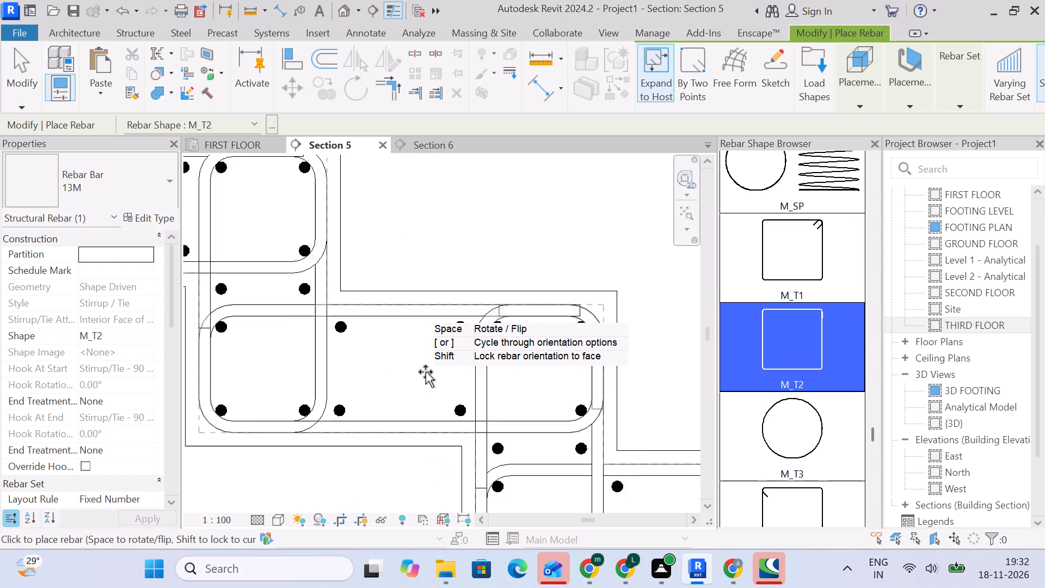
pyautogui.scroll(2, 426, 372)
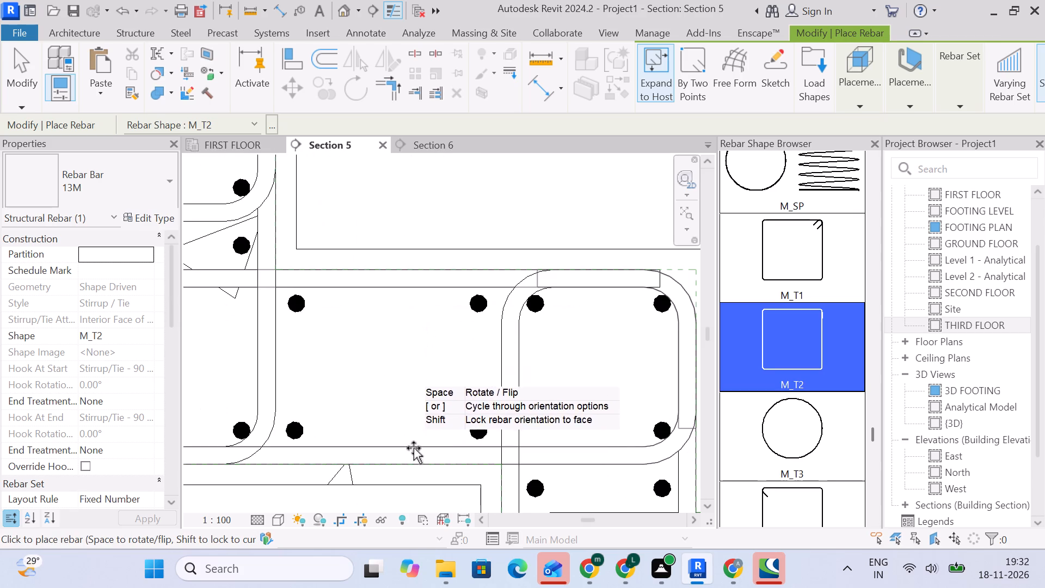
pyautogui.scroll(-12, 395, 475)
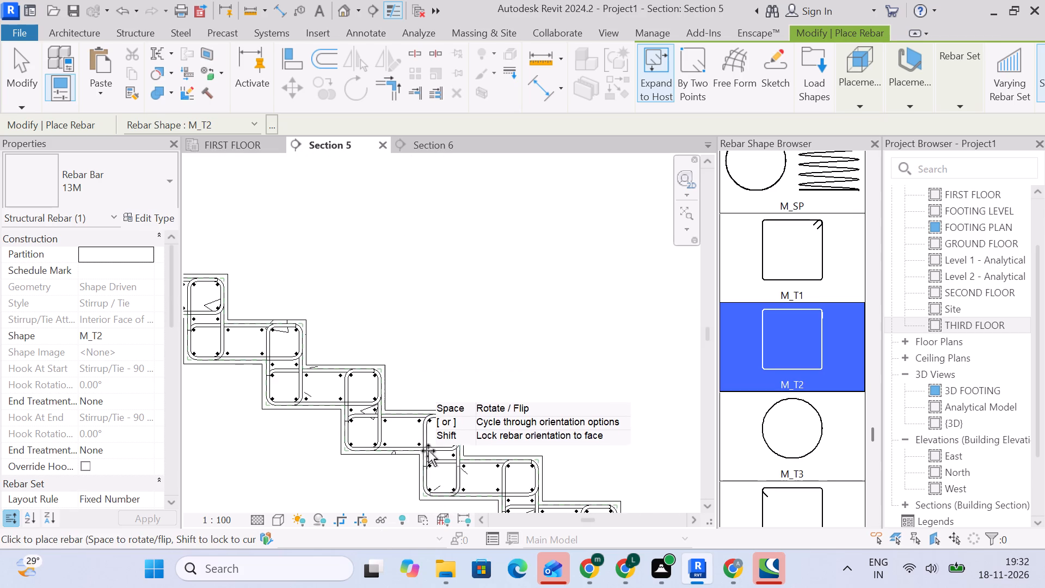
pyautogui.press('Escape')
# Save the project.
pyautogui.scroll(-6, 457, 329)
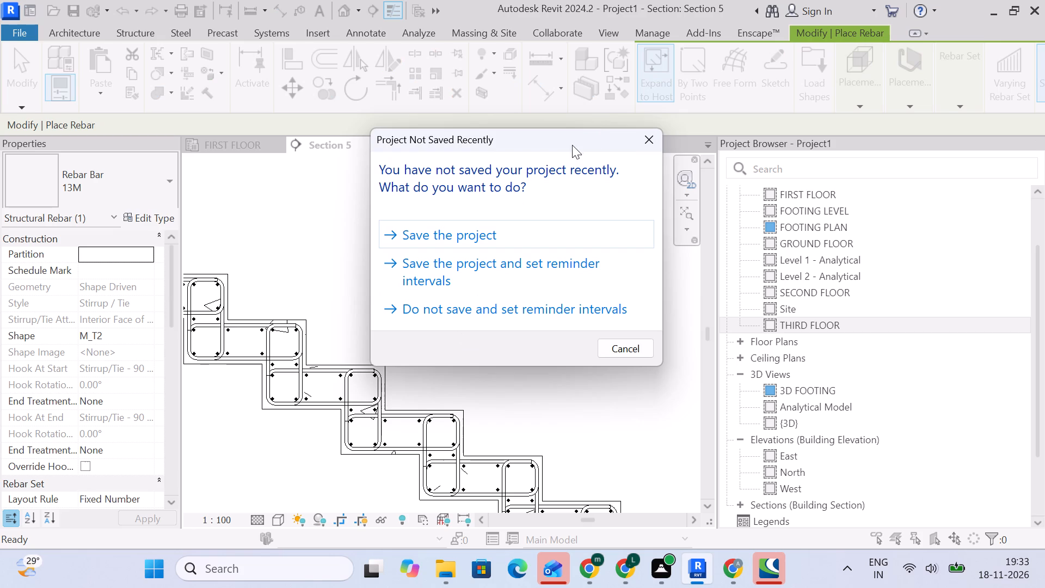
pyautogui.click(555, 220)
# Review the flights in Section 5, then open Section 6 at the lower landing of the cast-in-place stair.
pyautogui.scroll(-5, 542, 226)
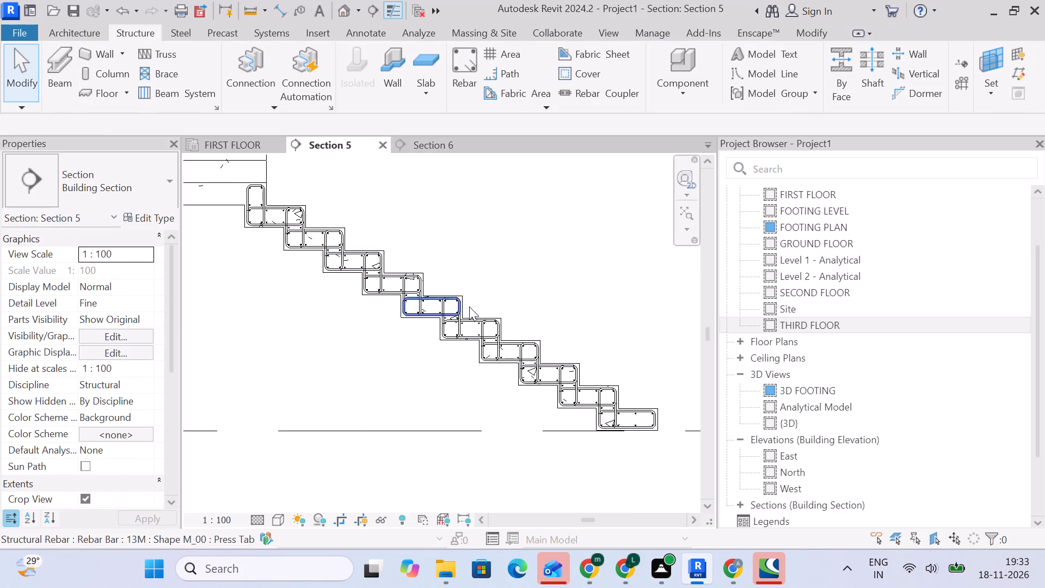
pyautogui.scroll(-4, 471, 307)
pyautogui.moveTo(474, 316); pyautogui.dragTo(458, 342, button='middle')
pyautogui.scroll(-5, 463, 342)
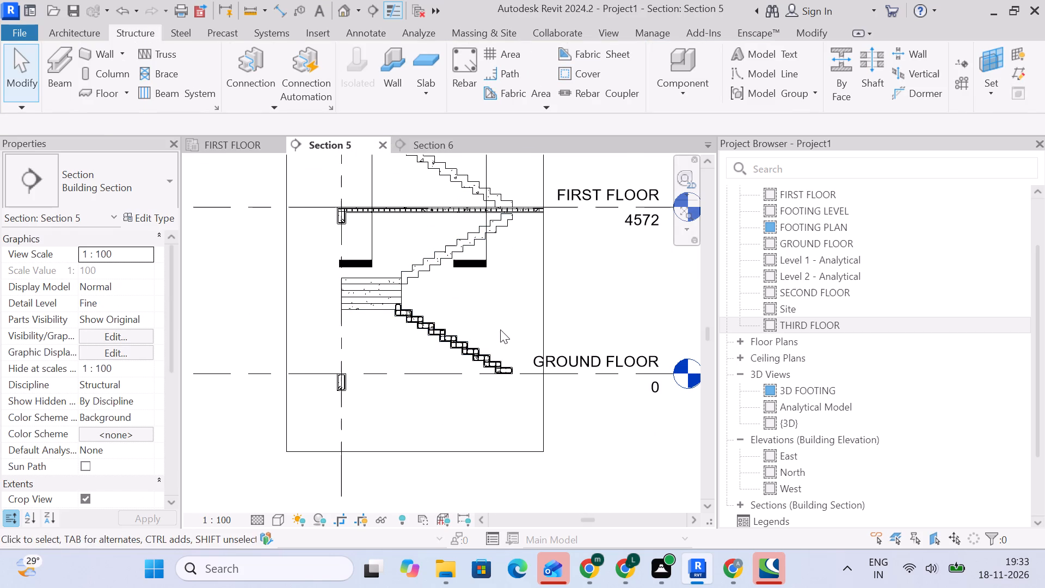
pyautogui.moveTo(506, 326); pyautogui.dragTo(488, 359, button='middle')
pyautogui.click(426, 152)
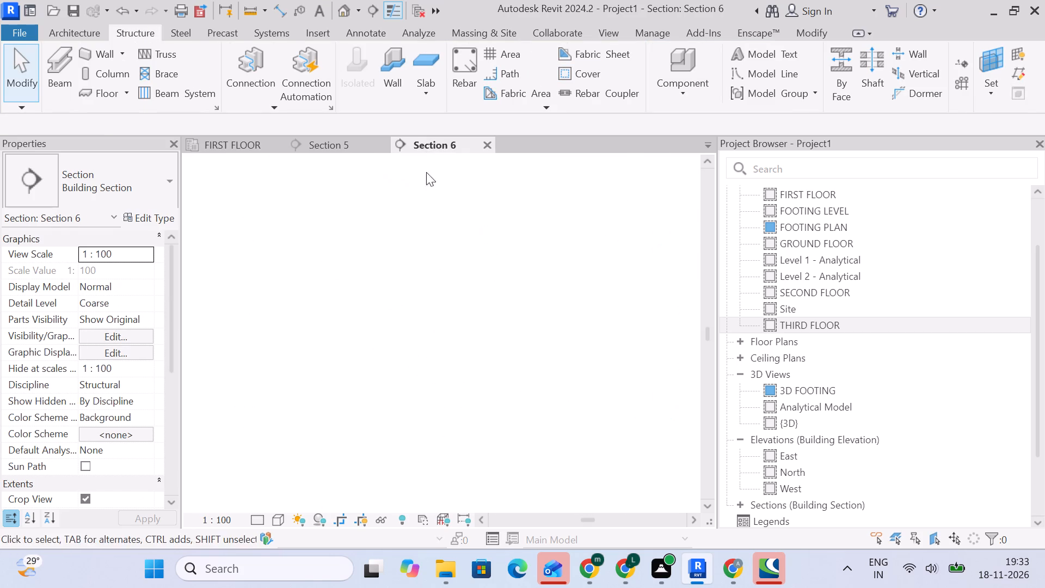
pyautogui.scroll(5, 587, 331)
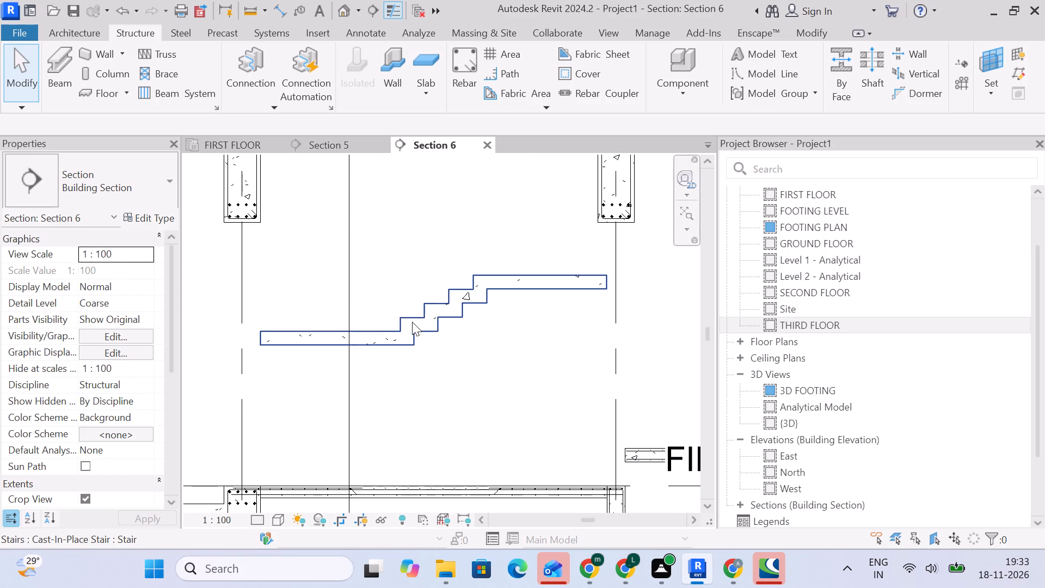
pyautogui.scroll(3, 385, 344)
pyautogui.moveTo(377, 348); pyautogui.dragTo(429, 343, button='middle')
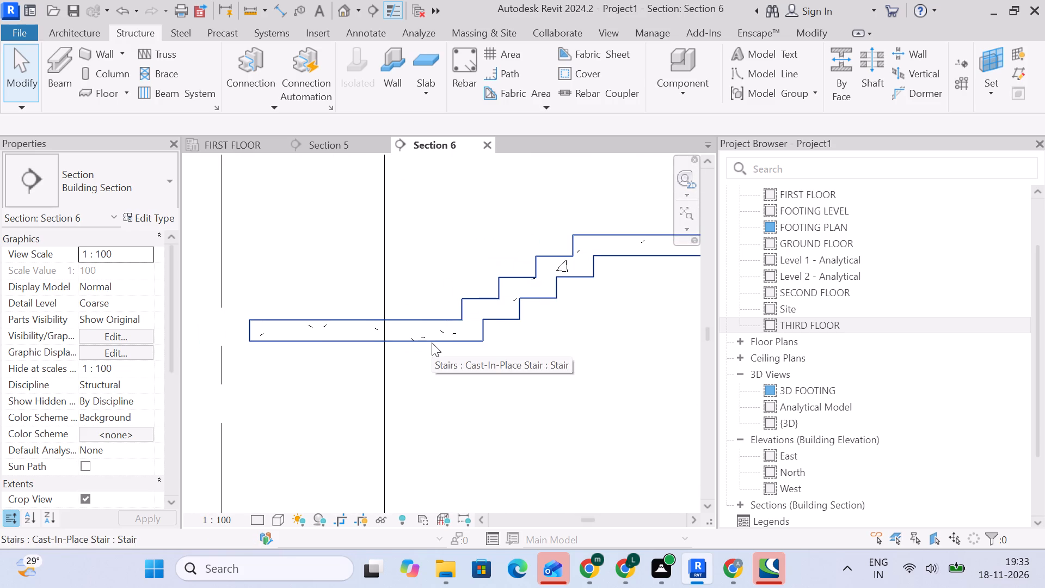
# Start placing 13M rebar with shape M_T2 and set the Section 6 detail level to Fine.
pyautogui.click(459, 78)
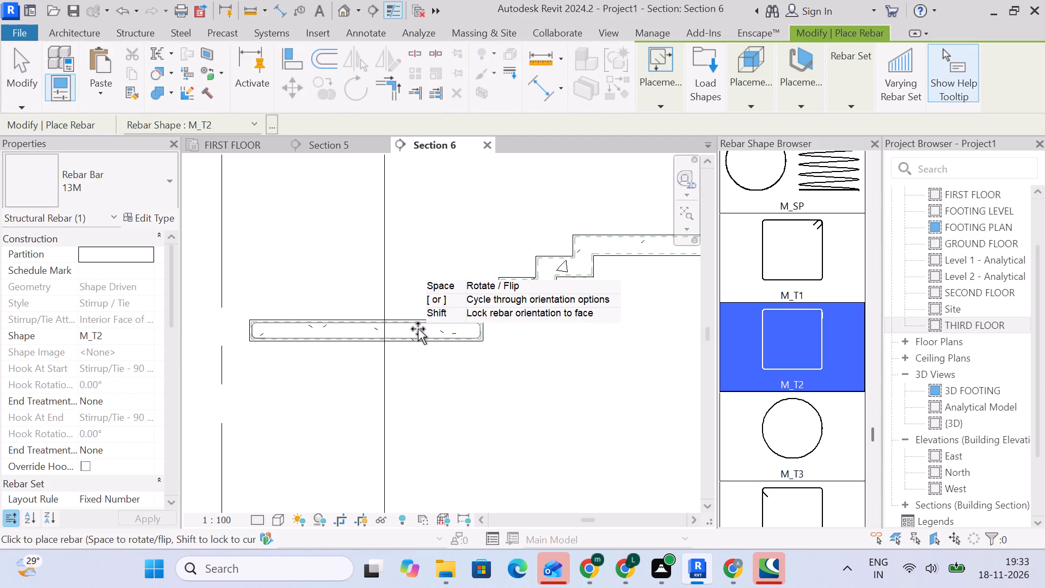
pyautogui.scroll(5, 418, 329)
pyautogui.moveTo(419, 329); pyautogui.dragTo(482, 318, button='middle')
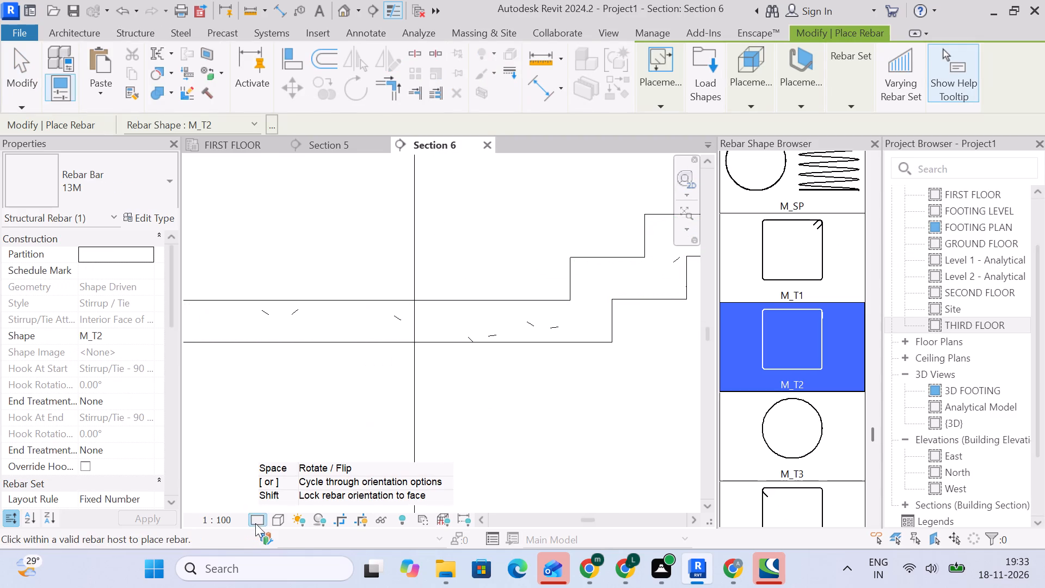
pyautogui.click(261, 528)
pyautogui.click(264, 516)
pyautogui.click(267, 504)
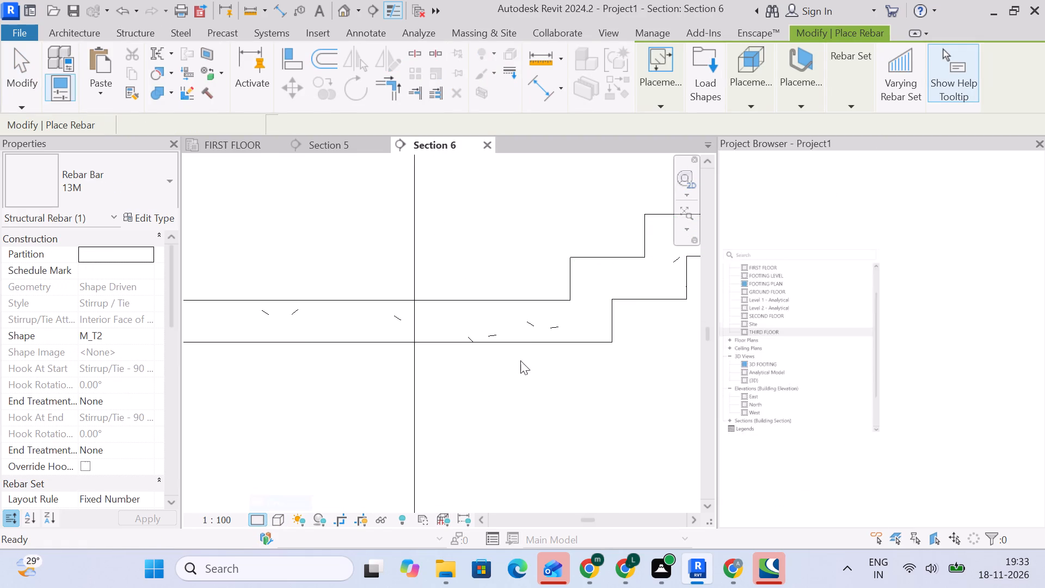
# Place 13M M_T2 ties along the lower landing slab and upright in the adjoining first riser of the stair.
pyautogui.scroll(-4, 508, 317)
pyautogui.moveTo(508, 317); pyautogui.dragTo(565, 319, button='middle')
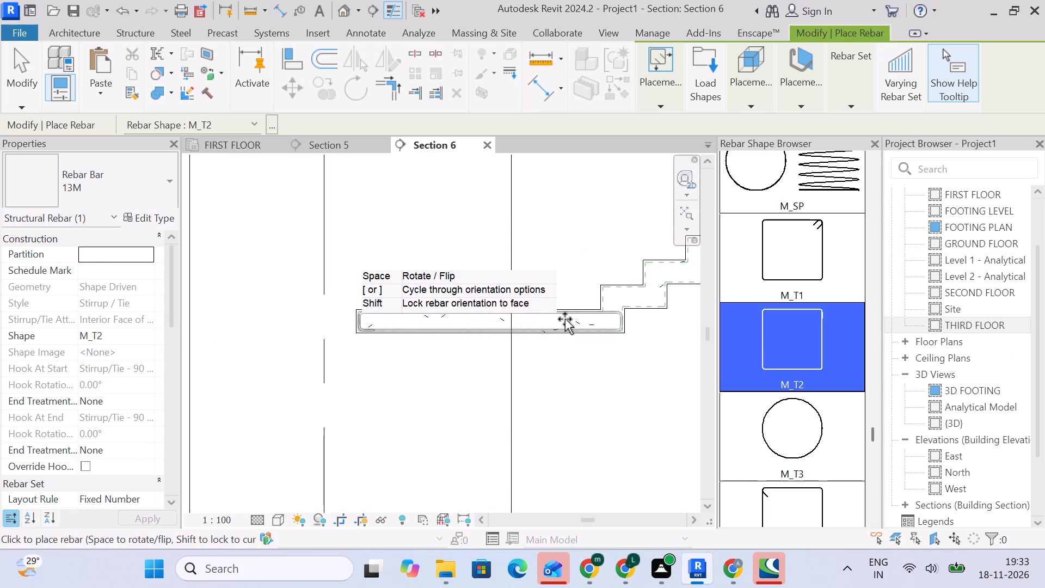
pyautogui.click(556, 322)
pyautogui.scroll(2, 594, 322)
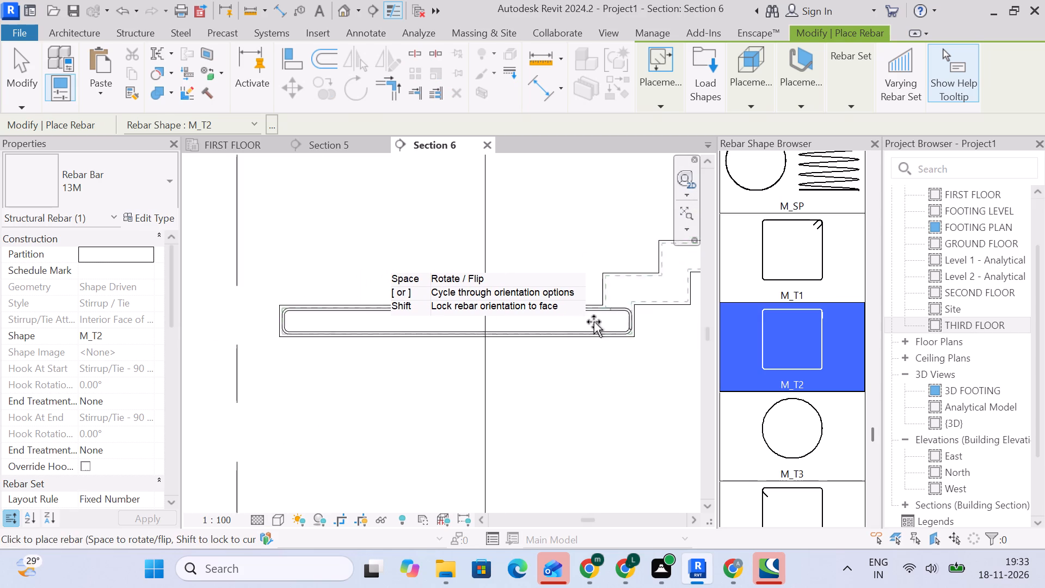
pyautogui.scroll(2, 594, 322)
pyautogui.click(629, 301)
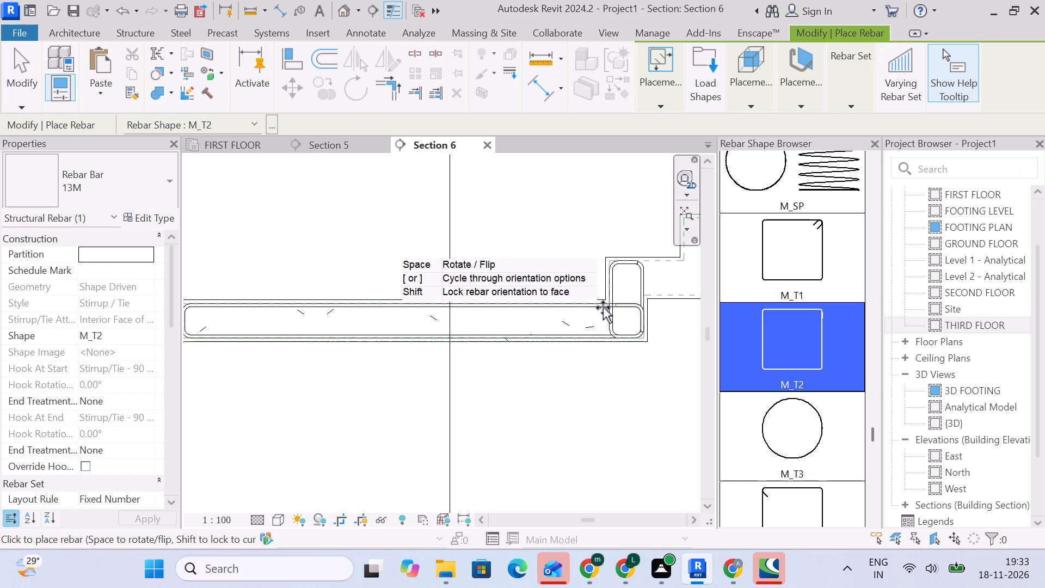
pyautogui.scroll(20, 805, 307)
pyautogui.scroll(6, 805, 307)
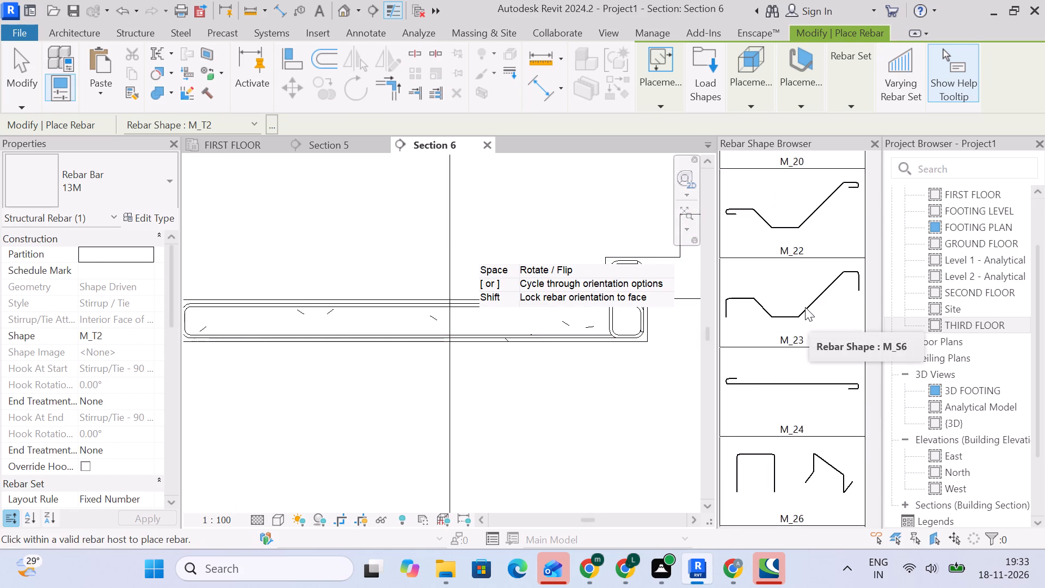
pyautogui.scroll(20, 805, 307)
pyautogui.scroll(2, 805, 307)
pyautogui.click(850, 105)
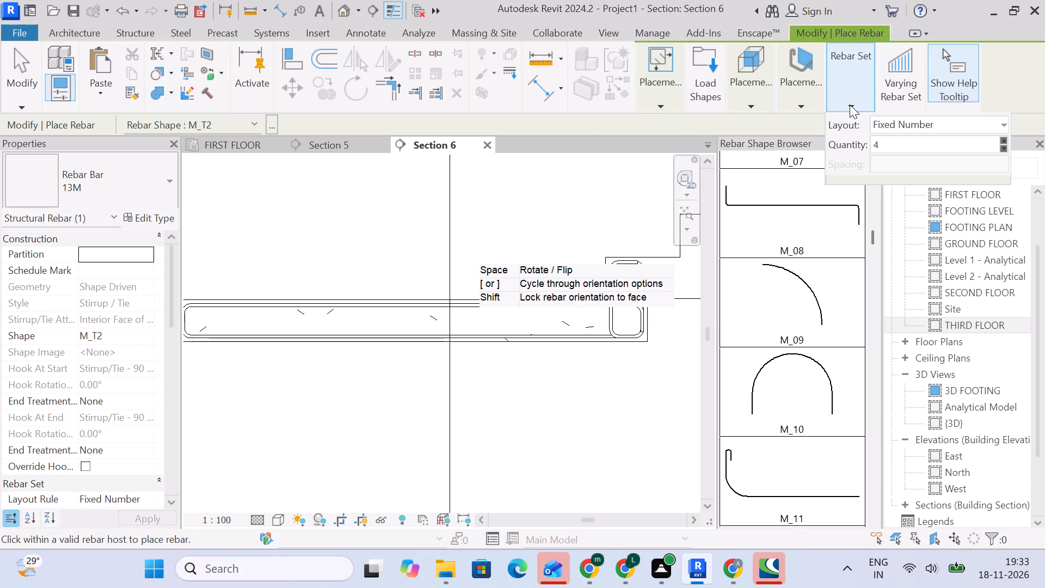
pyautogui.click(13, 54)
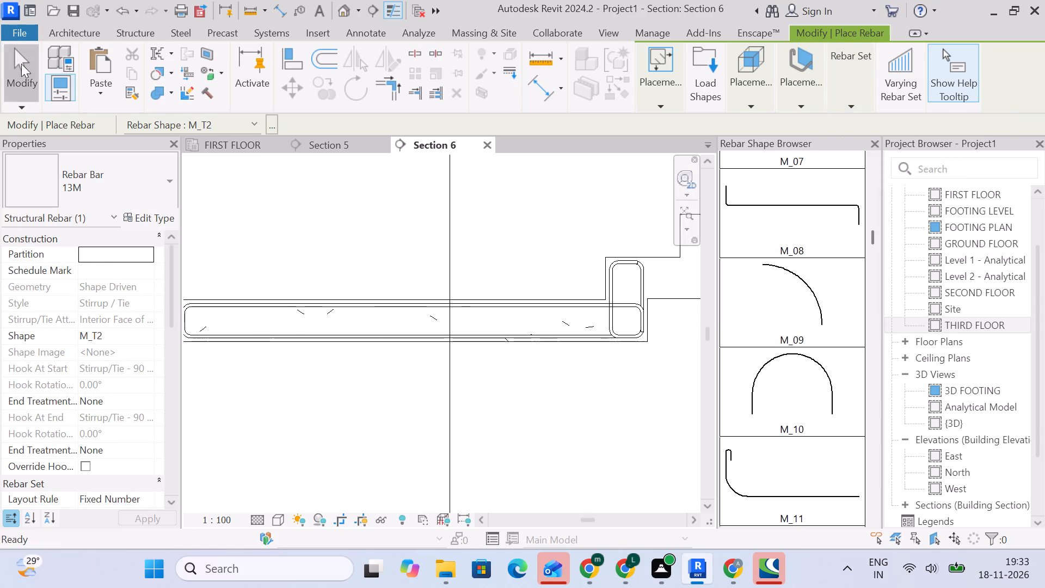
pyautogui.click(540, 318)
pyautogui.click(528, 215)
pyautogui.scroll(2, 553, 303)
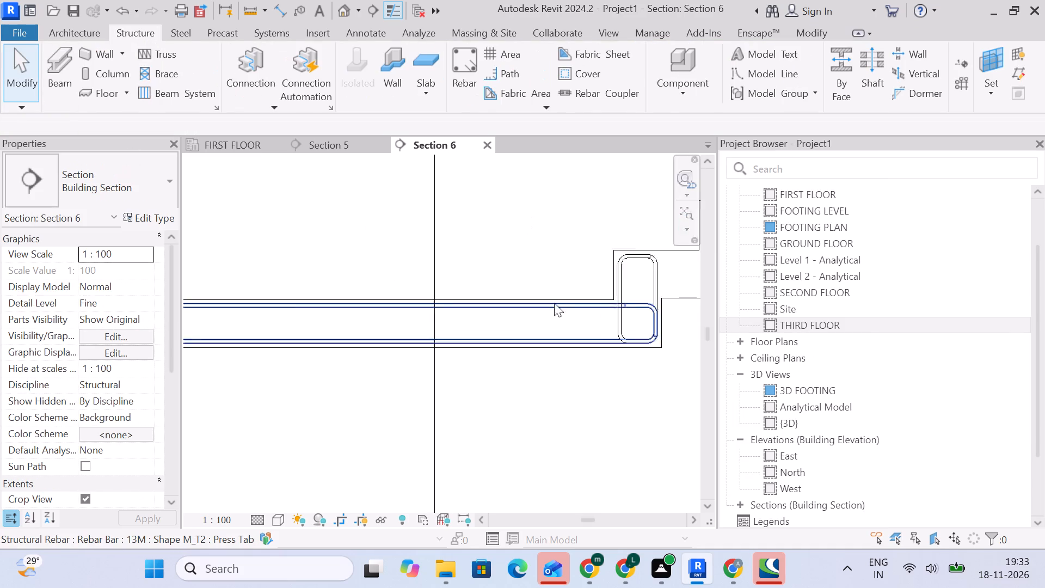
# Set the 13M M_T2 tie along the lower landing slab to a Maximum Spacing layout at 150 mm.
pyautogui.scroll(3, 554, 303)
pyautogui.click(558, 313)
pyautogui.click(722, 95)
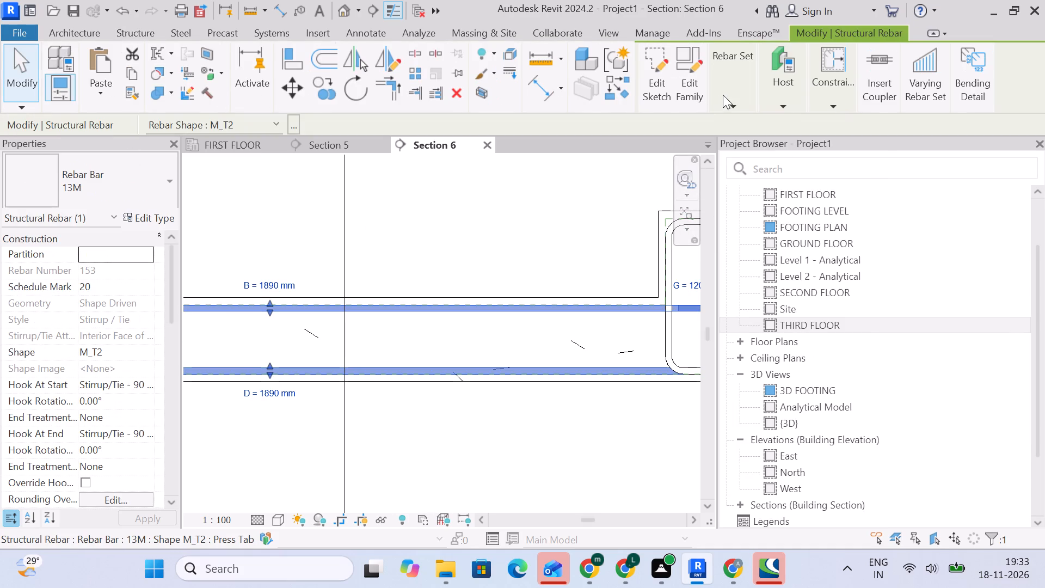
pyautogui.click(787, 153)
pyautogui.click(792, 130)
pyautogui.click(803, 176)
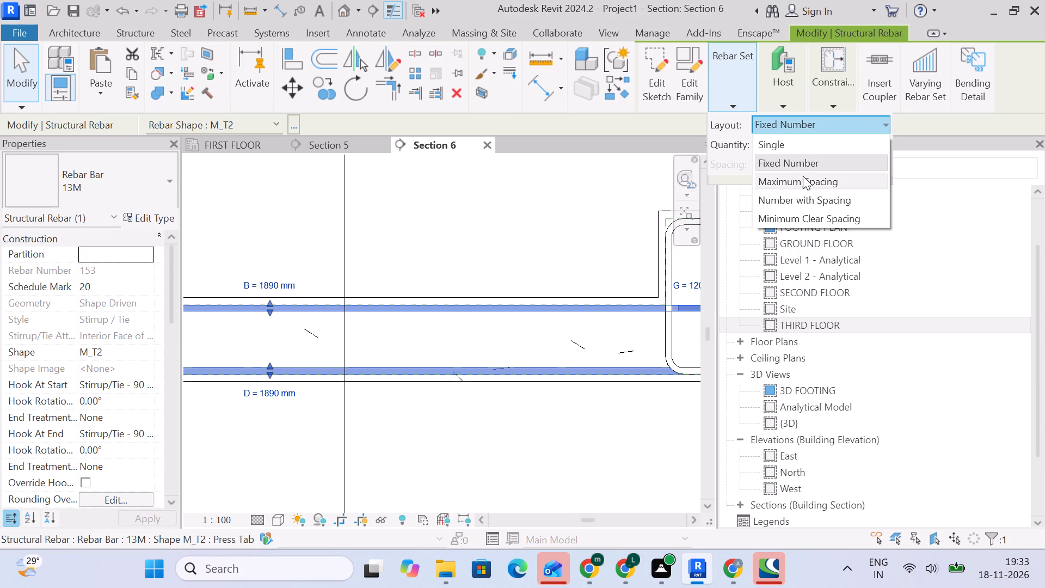
pyautogui.moveTo(802, 164); pyautogui.dragTo(685, 175)
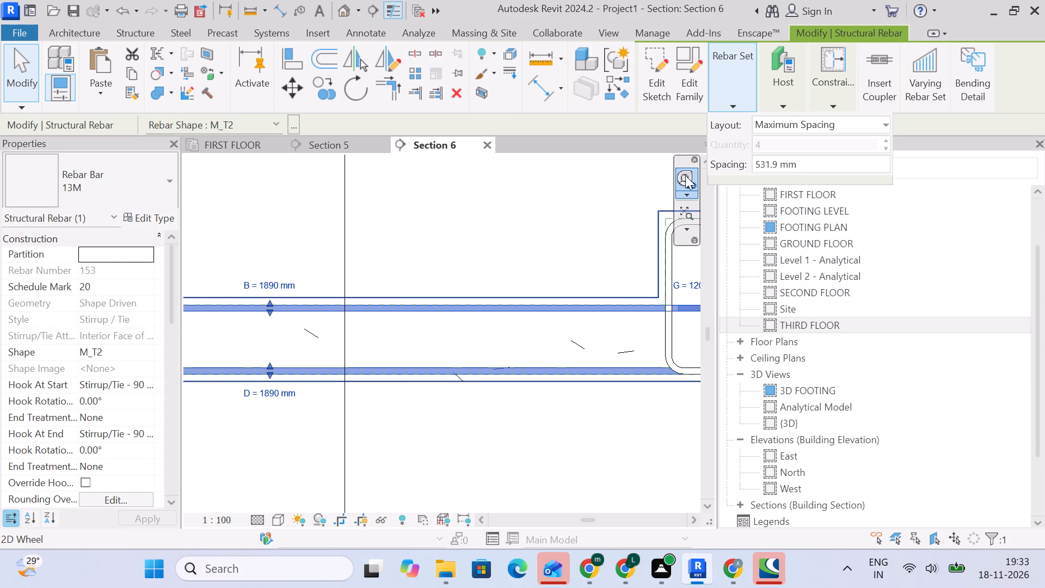
pyautogui.write('150')
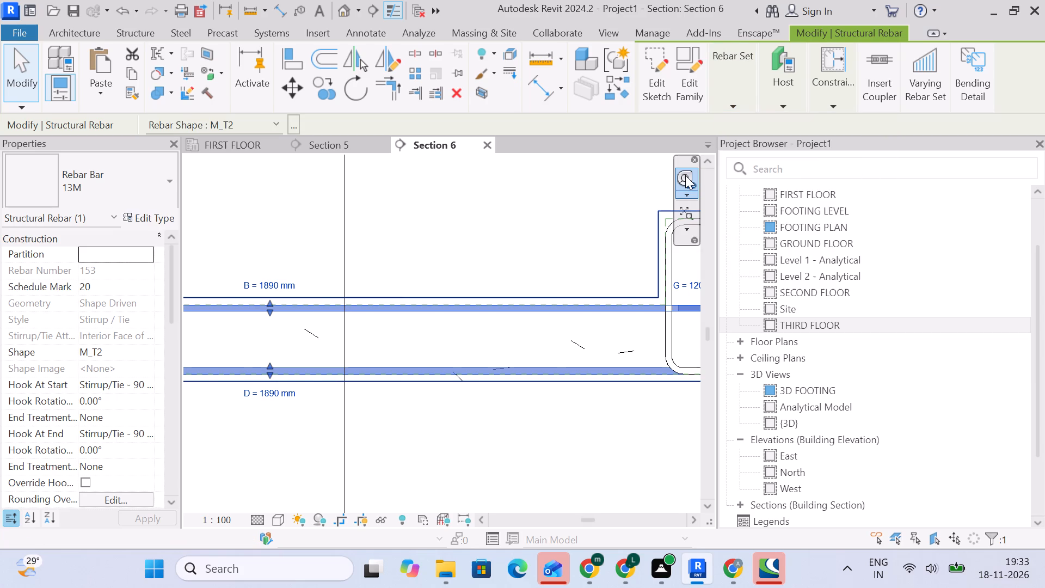
pyautogui.press('Return')
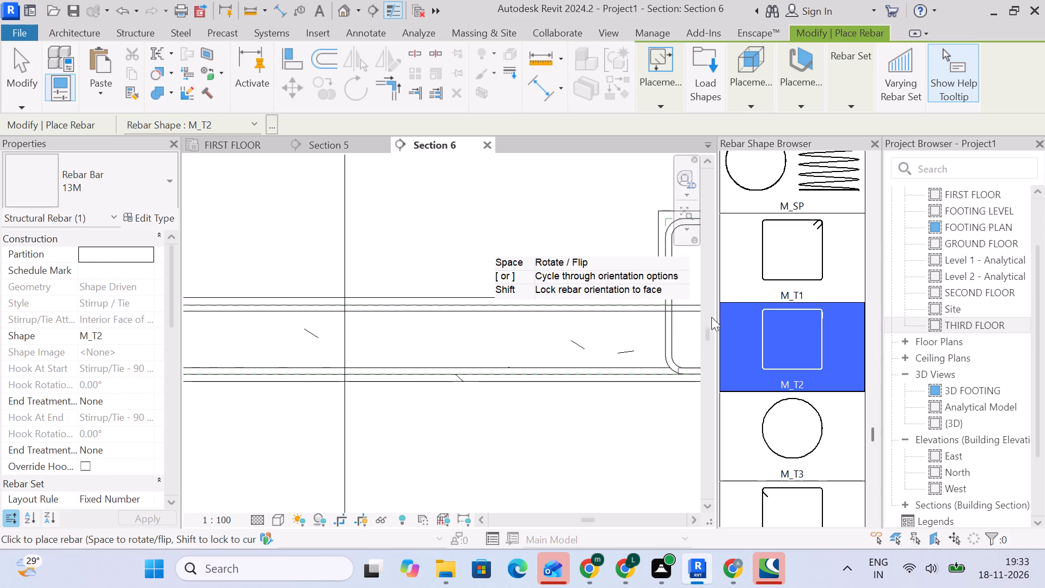
pyautogui.click(10, 67)
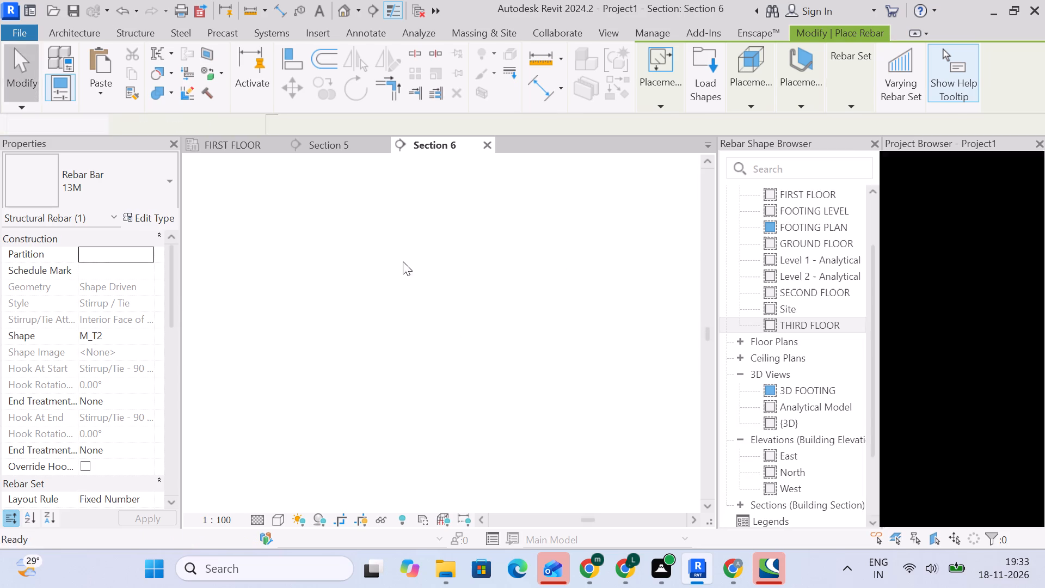
# Set the upright M_T2 tie in the first riser to a Maximum Spacing layout at 150 mm.
pyautogui.click(671, 341)
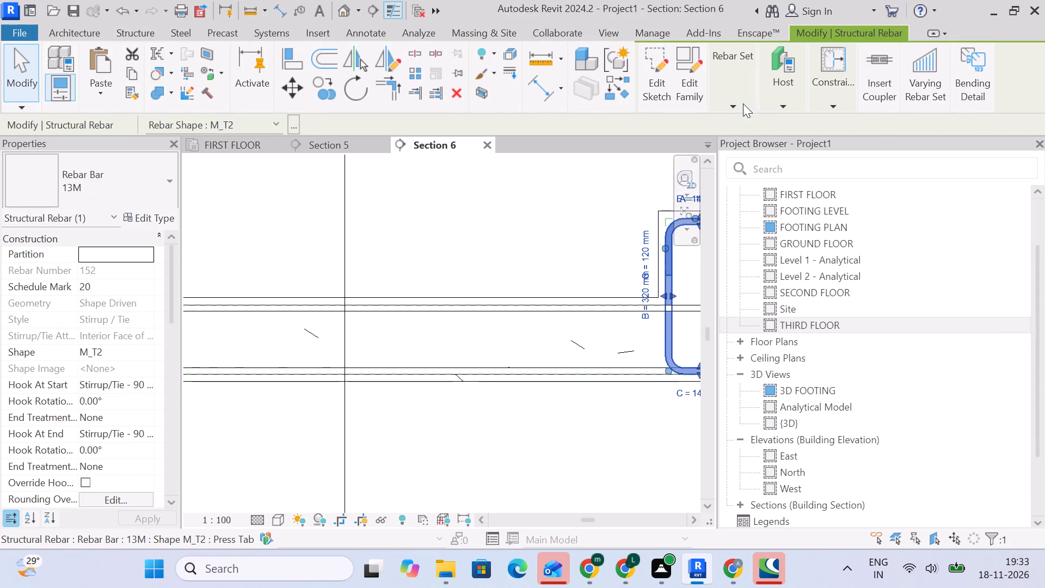
pyautogui.click(743, 103)
pyautogui.click(838, 127)
pyautogui.click(828, 186)
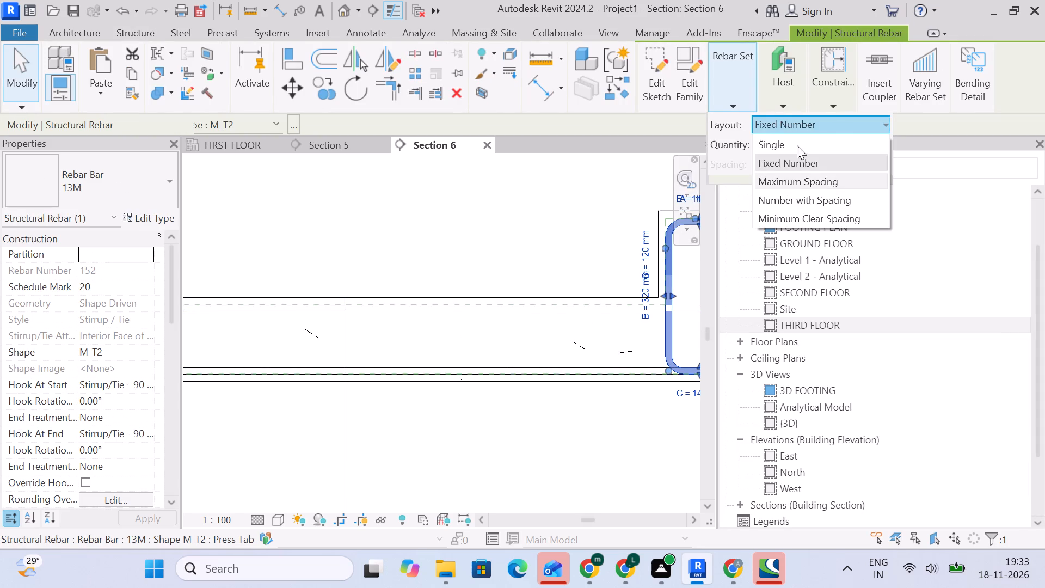
pyautogui.click(816, 171)
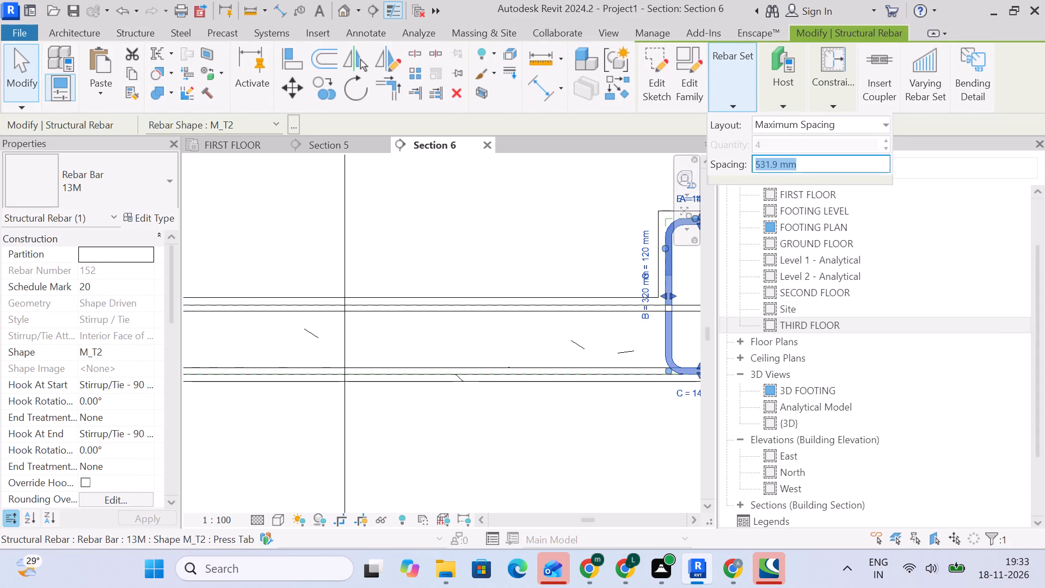
pyautogui.write('150')
pyautogui.press('Return')
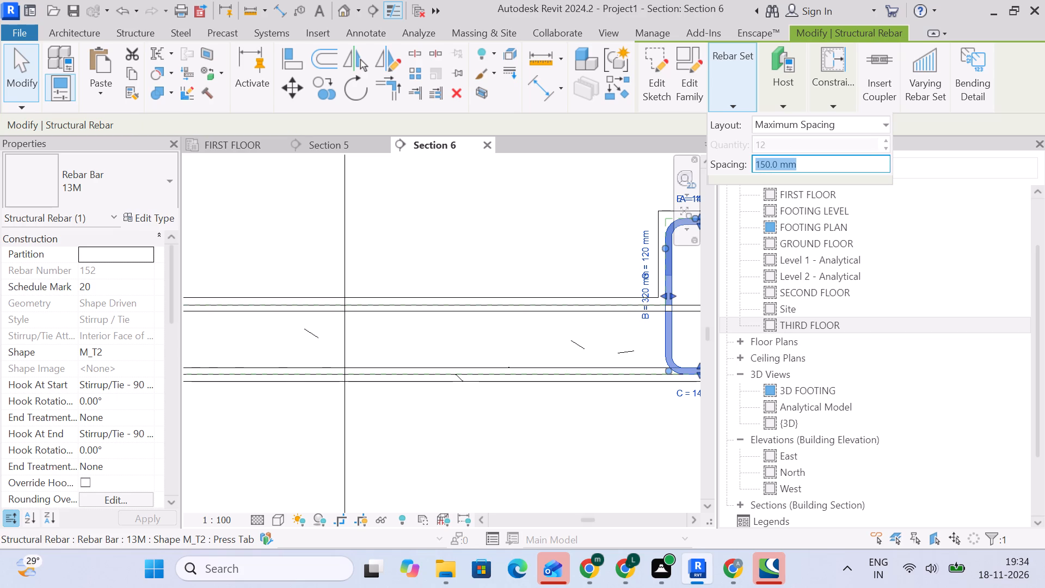
pyautogui.scroll(-4, 606, 197)
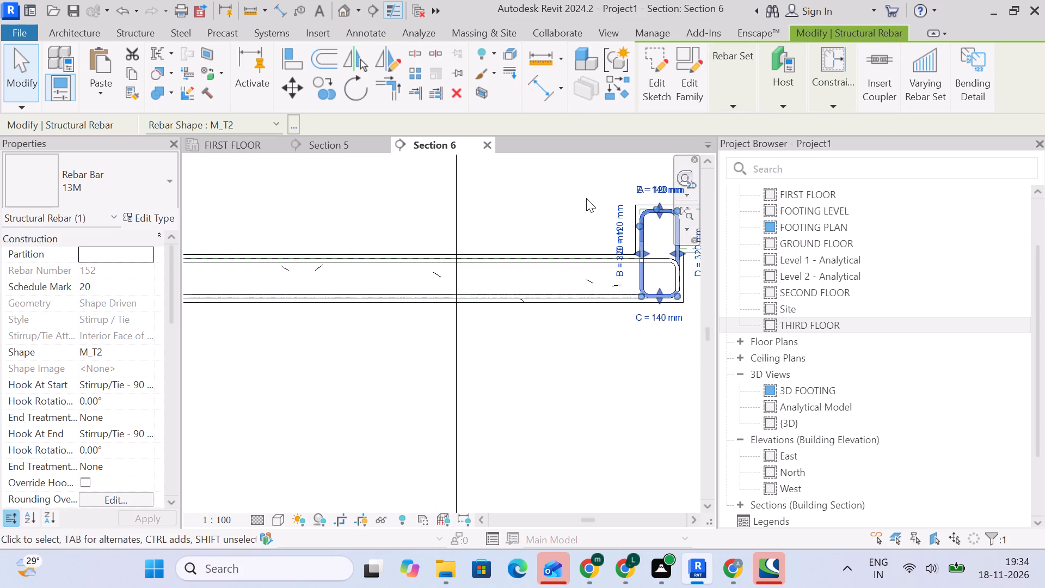
pyautogui.press('Escape')
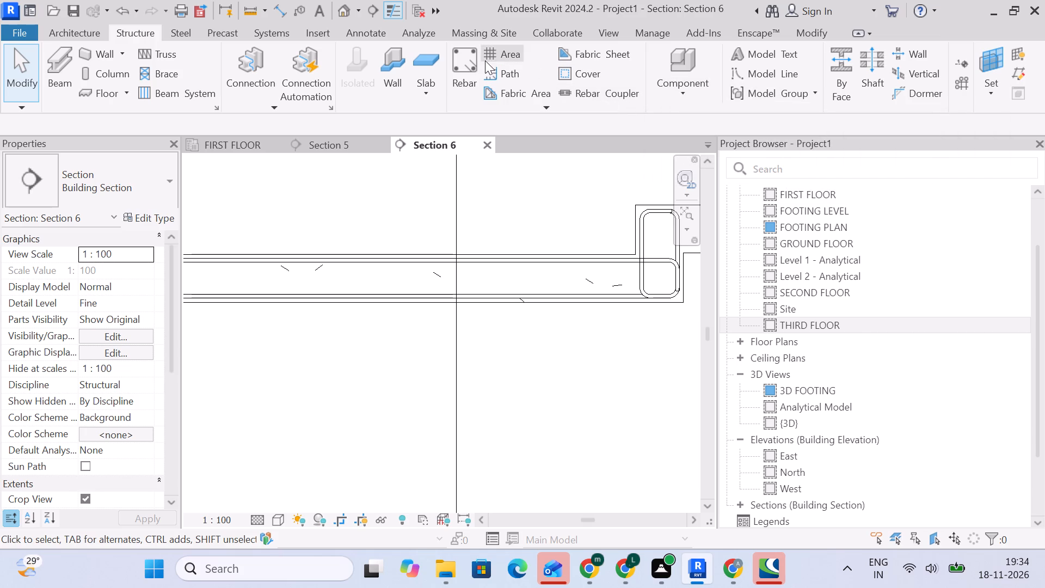
# Place two 13M straight M_00 bar sets, oriented Parallel to Cover, along the bottom and top inside the landing slab tie.
pyautogui.click(465, 63)
pyautogui.click(746, 101)
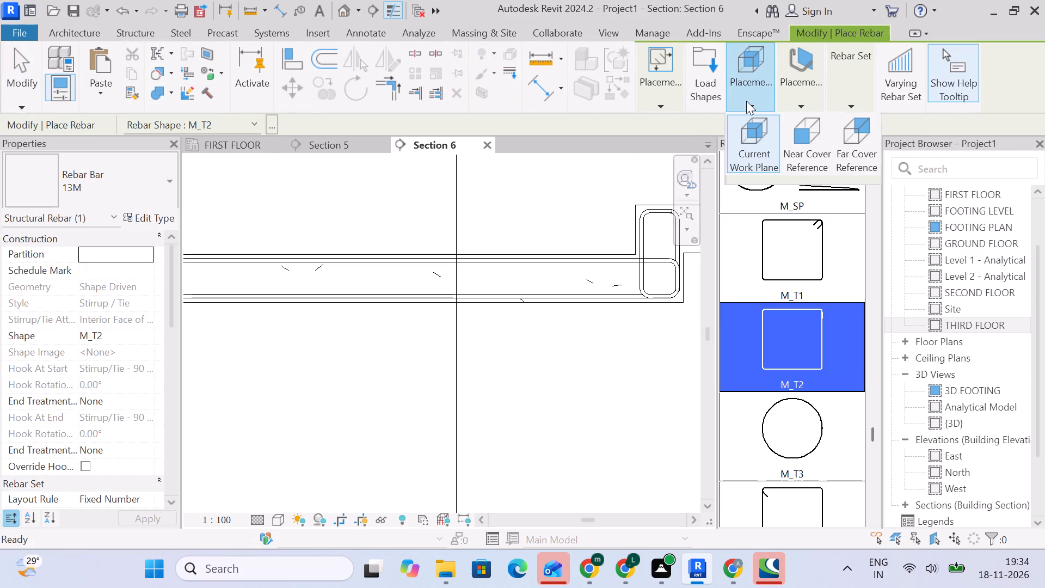
pyautogui.click(746, 101)
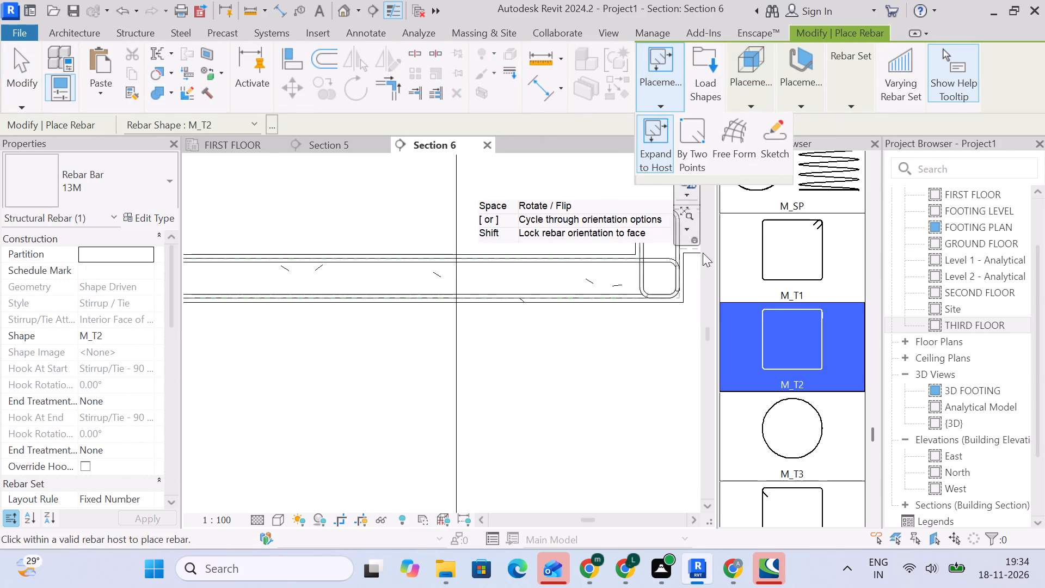
pyautogui.scroll(-1, 828, 260)
pyautogui.scroll(20, 828, 260)
pyautogui.scroll(20, 828, 260)
pyautogui.scroll(15, 828, 260)
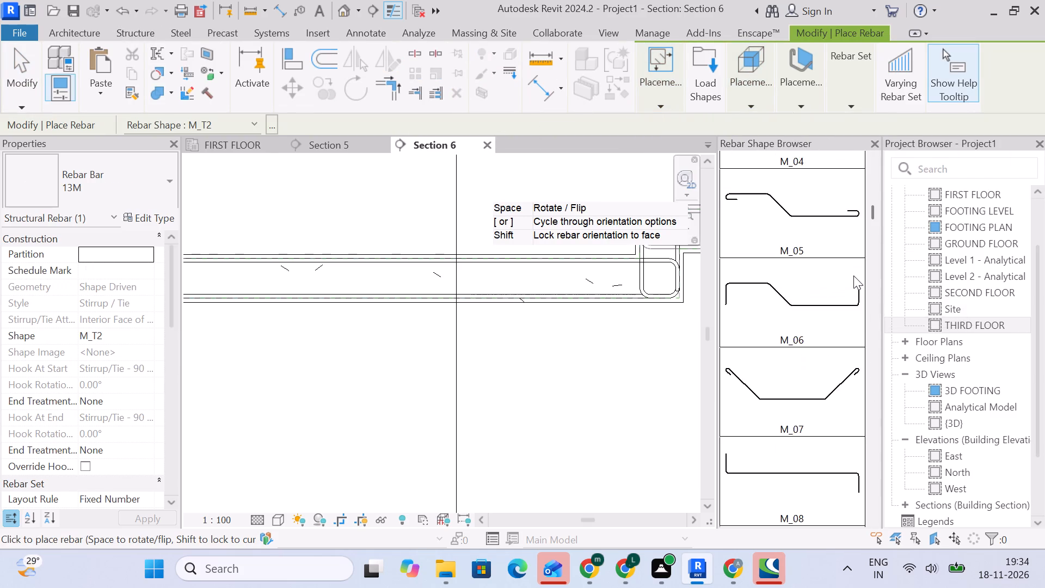
pyautogui.scroll(20, 853, 275)
pyautogui.scroll(11, 853, 275)
pyautogui.click(811, 200)
pyautogui.scroll(-5, 476, 292)
pyautogui.moveTo(450, 299); pyautogui.dragTo(470, 299, button='middle')
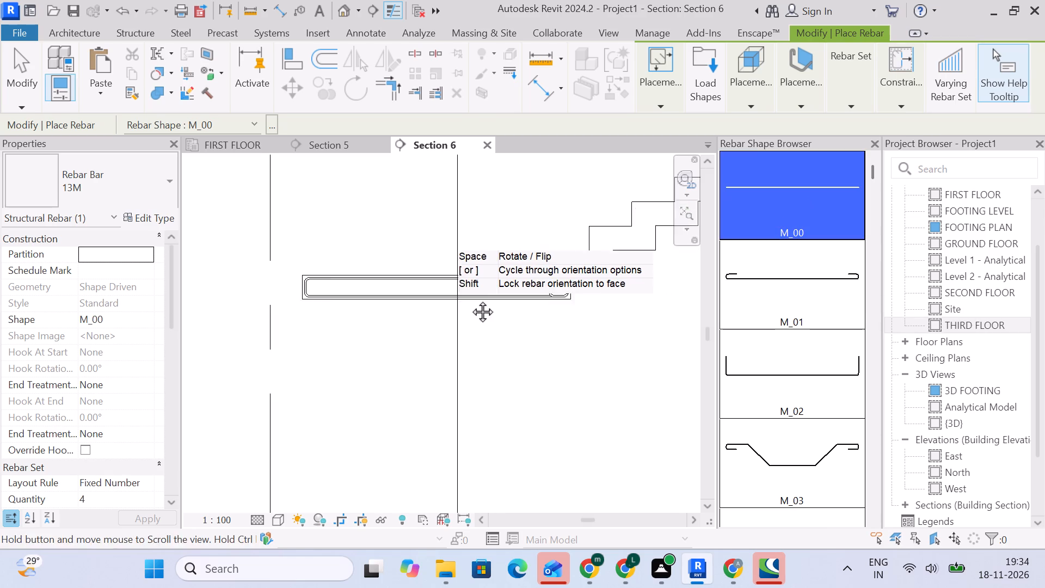
pyautogui.moveTo(470, 299); pyautogui.dragTo(752, 302, button='middle')
pyautogui.scroll(5, 627, 306)
pyautogui.moveTo(684, 293); pyautogui.dragTo(514, 259, button='middle')
pyautogui.scroll(5, 487, 252)
pyautogui.moveTo(484, 267); pyautogui.dragTo(361, 246, button='middle')
pyautogui.click(820, 90)
pyautogui.click(801, 96)
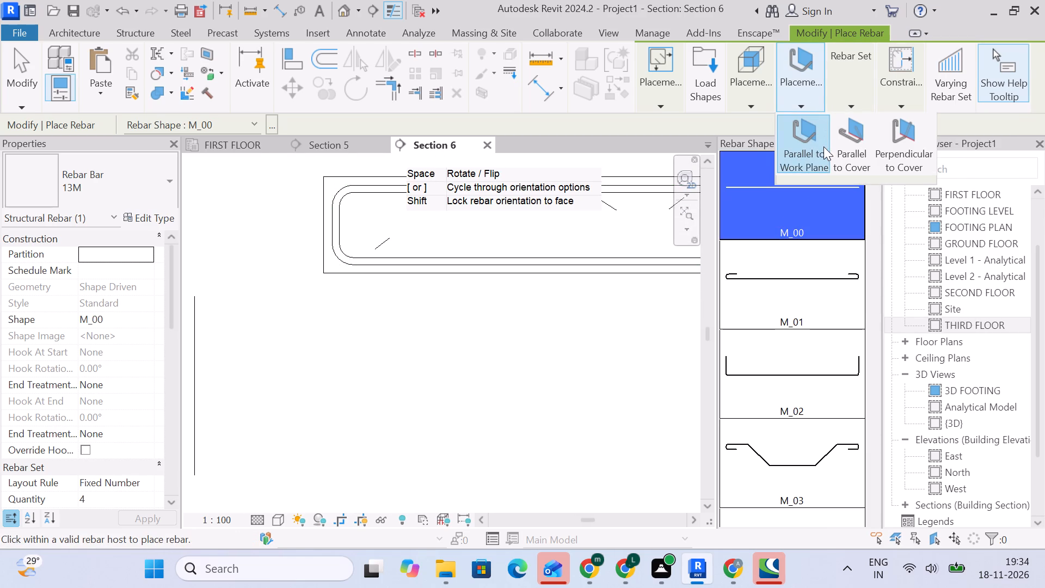
pyautogui.click(846, 142)
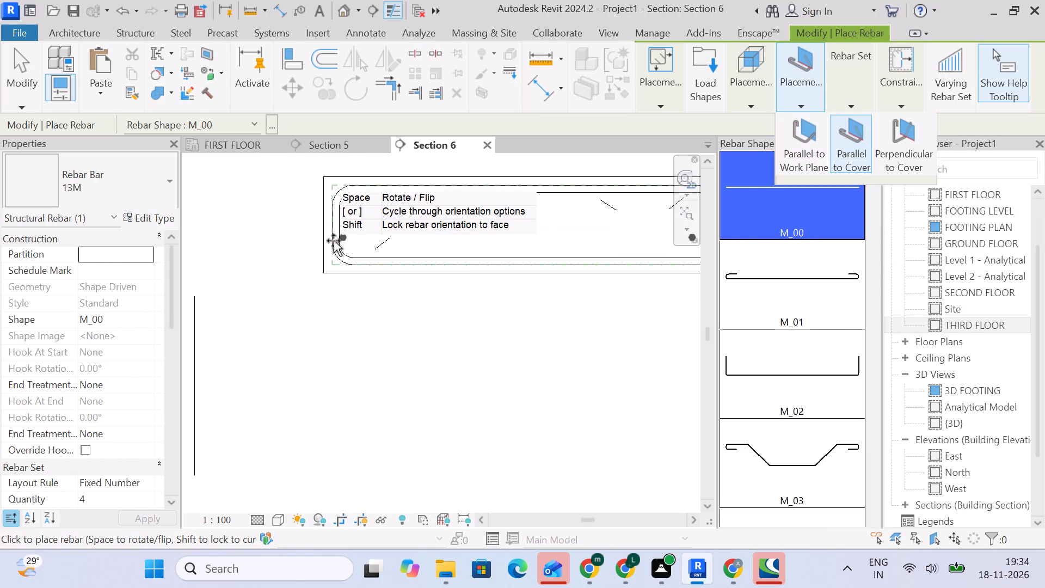
pyautogui.scroll(4, 339, 244)
pyautogui.click(356, 249)
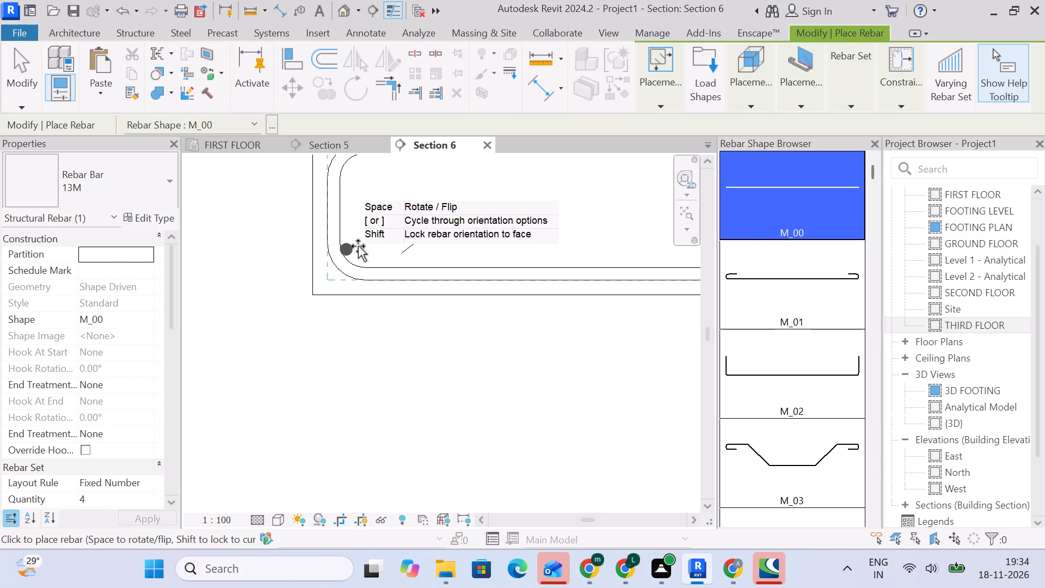
pyautogui.click(356, 181)
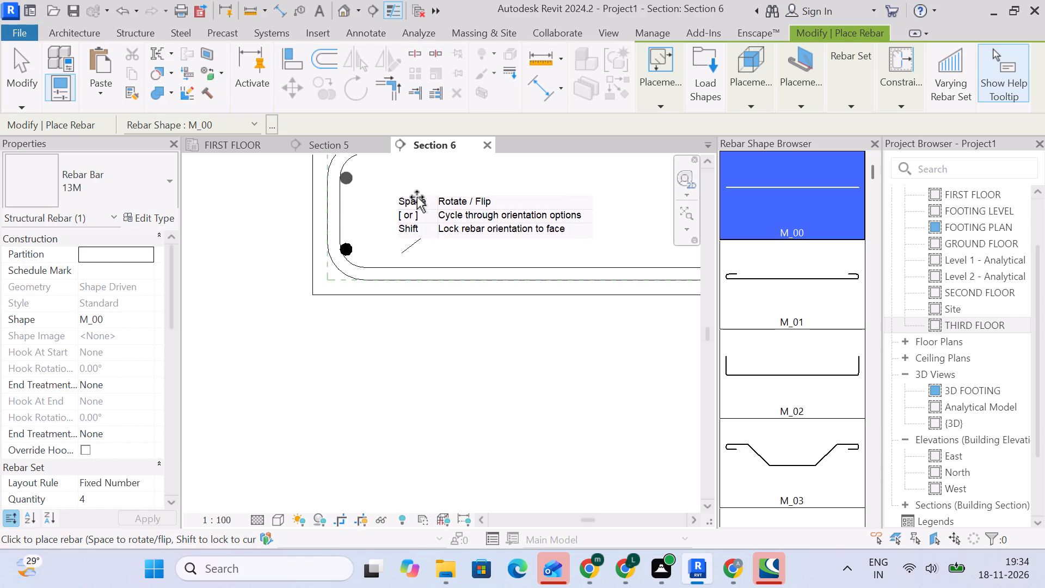
# Place two upright sets of 13M M_00 bars side by side inside the first riser's tie.
pyautogui.scroll(-4, 423, 200)
pyautogui.moveTo(442, 225); pyautogui.dragTo(285, 226, button='middle')
pyautogui.scroll(-9, 282, 224)
pyautogui.moveTo(516, 230); pyautogui.dragTo(356, 254, button='middle')
pyautogui.scroll(9, 409, 230)
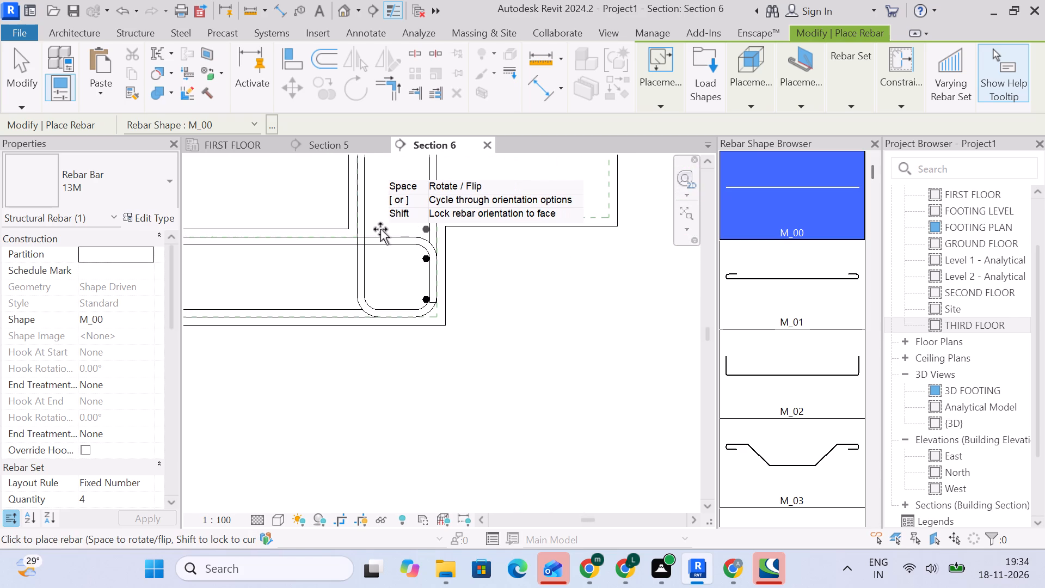
pyautogui.moveTo(387, 189); pyautogui.dragTo(491, 232, button='middle')
pyautogui.click(489, 344)
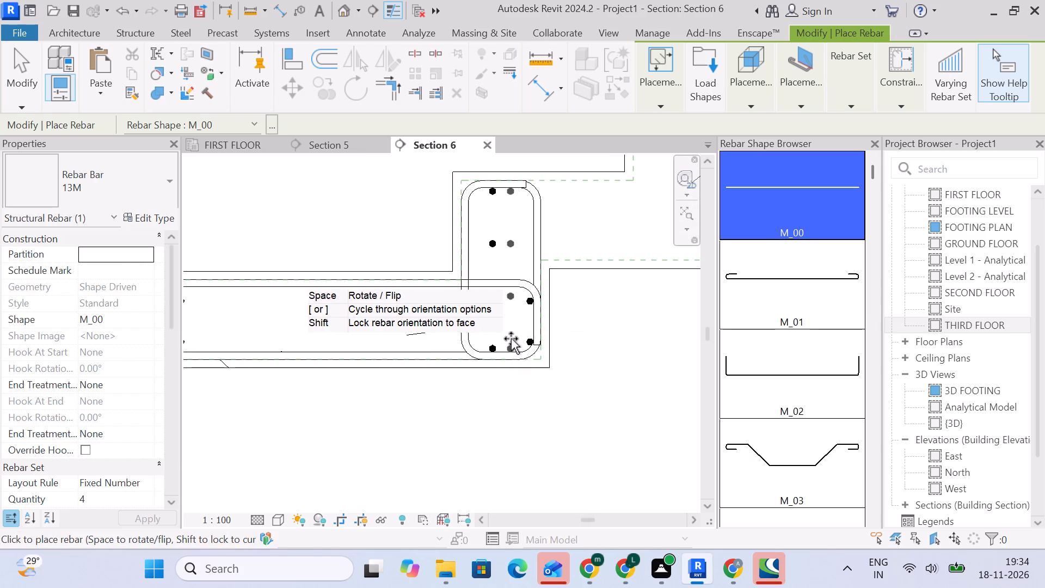
pyautogui.click(511, 339)
pyautogui.press('Escape')
# Set both upright M_00 bar sets in the first riser's tie to a quantity of 3.
pyautogui.click(510, 237)
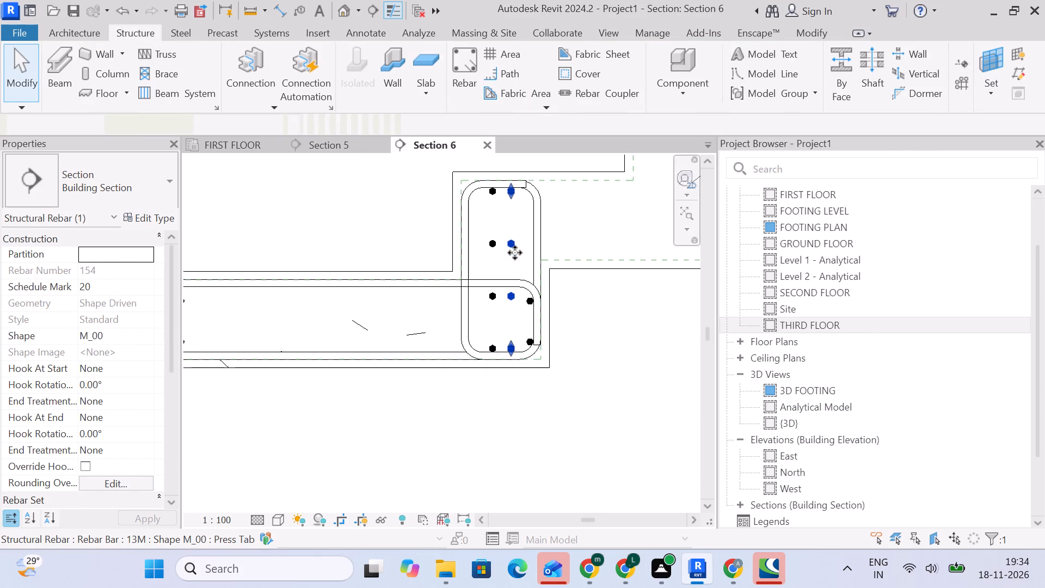
pyautogui.click(557, 103)
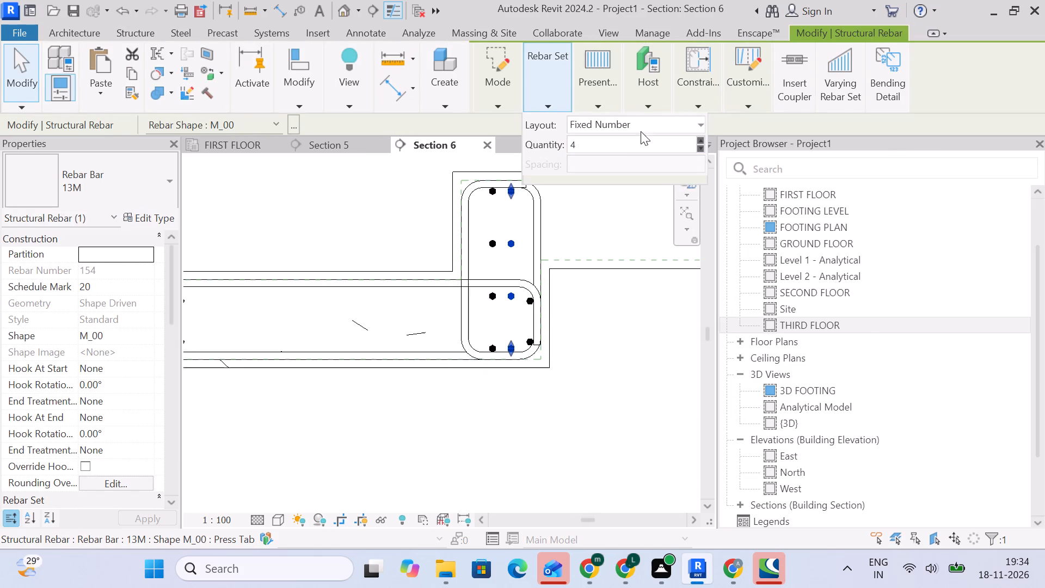
pyautogui.click(661, 149)
pyautogui.press('3')
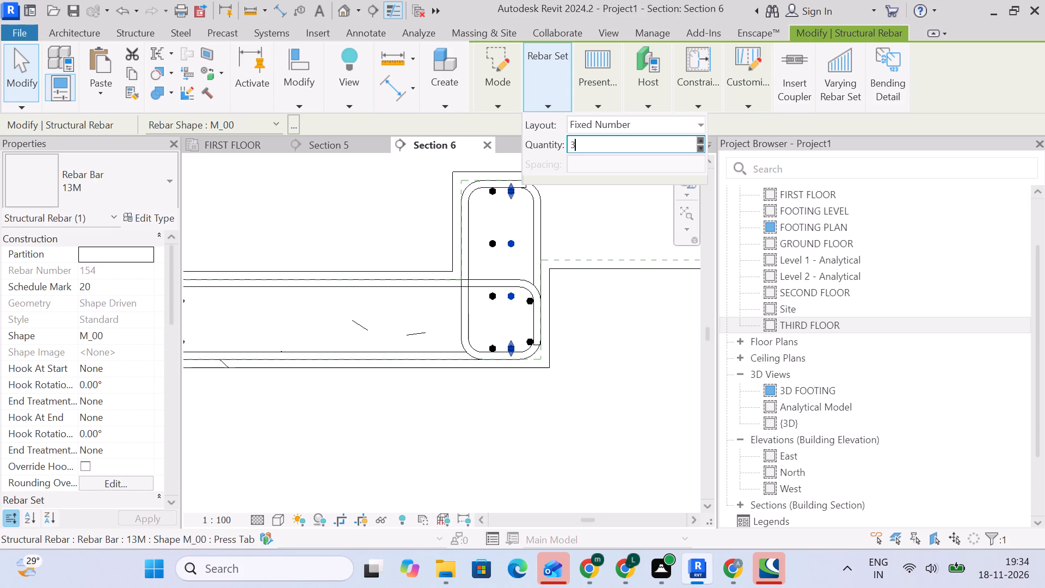
pyautogui.press('Return')
pyautogui.click(489, 251)
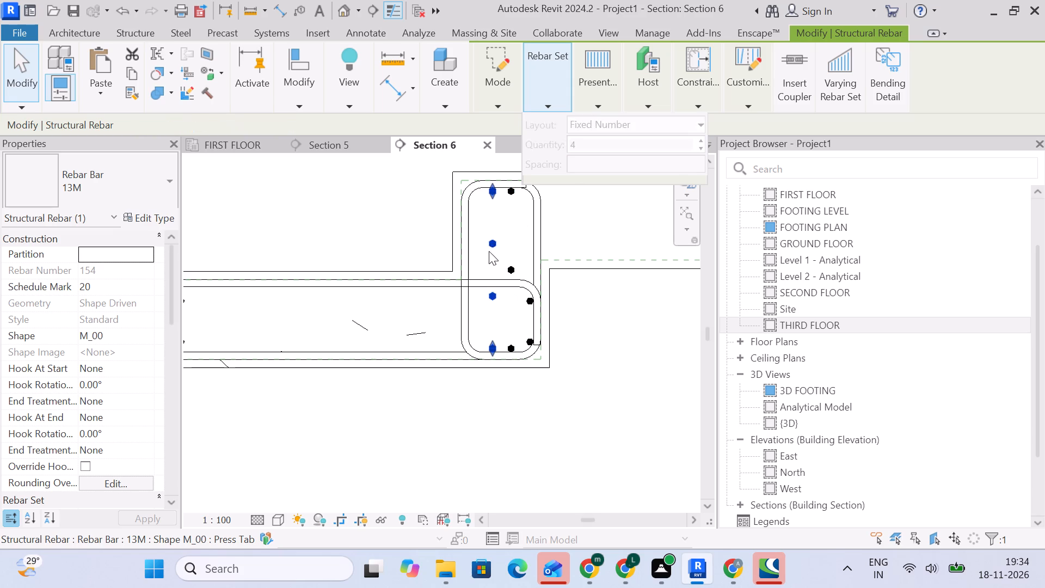
pyautogui.click(556, 107)
pyautogui.click(597, 142)
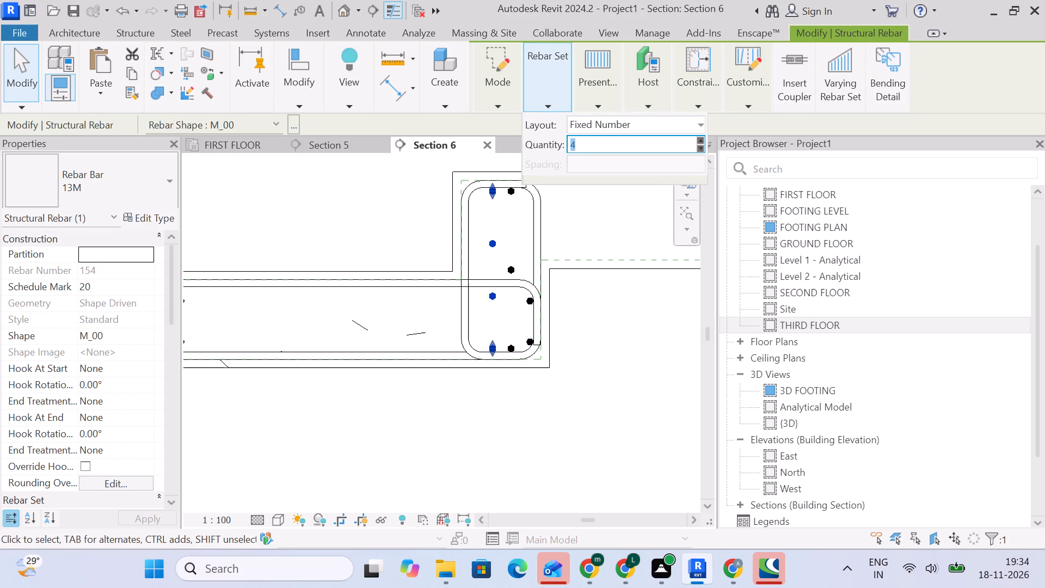
pyautogui.press('3')
pyautogui.press('Return')
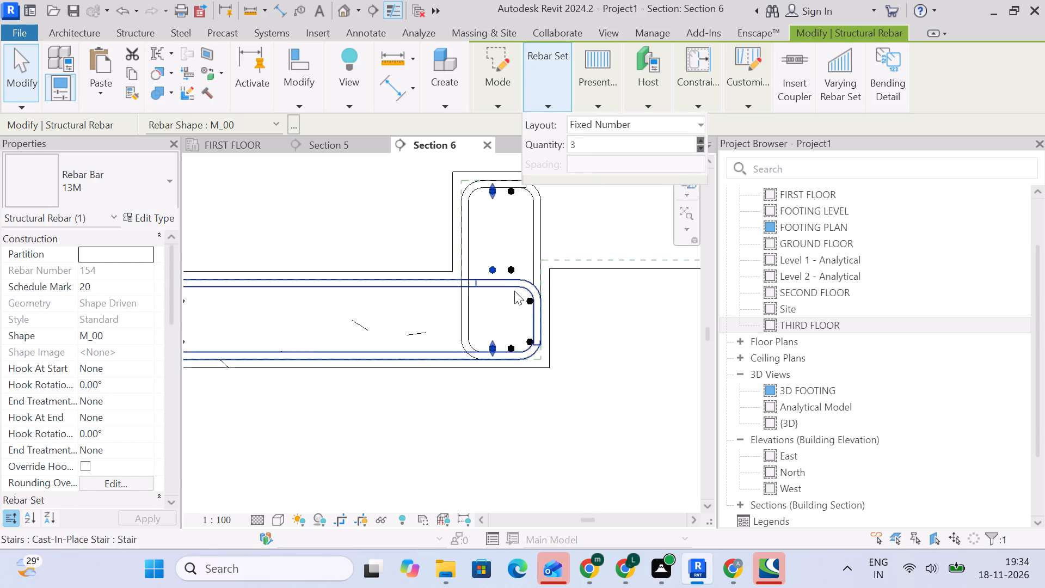
# Move the two upright M_00 bar sets apart so they sit against the opposite vertical legs of the riser tie.
pyautogui.moveTo(514, 291); pyautogui.dragTo(543, 303, button='middle')
pyautogui.scroll(5, 520, 279)
pyautogui.moveTo(520, 283); pyautogui.dragTo(490, 288)
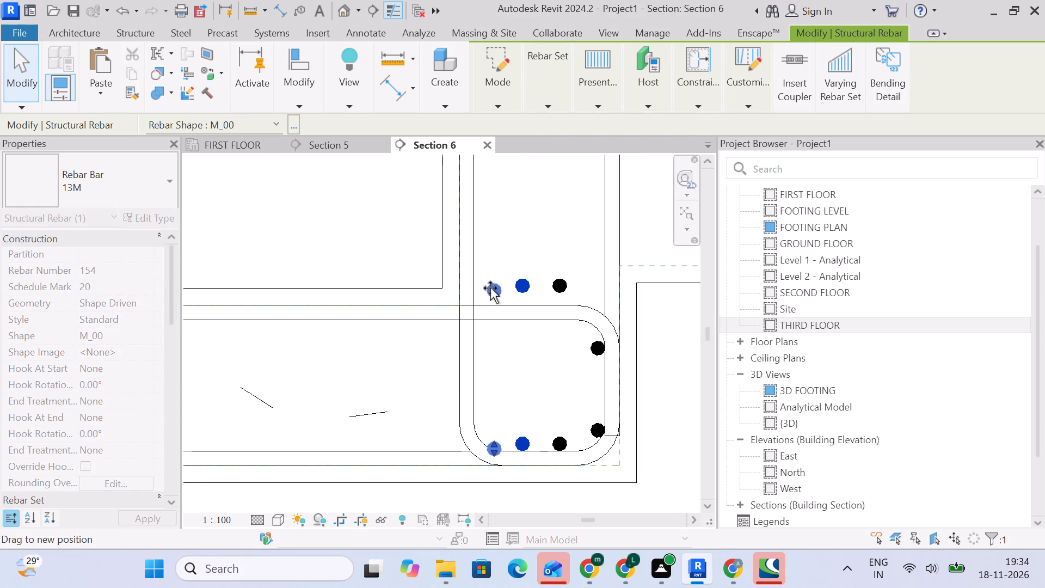
pyautogui.moveTo(490, 288); pyautogui.dragTo(483, 287)
pyautogui.click(561, 289)
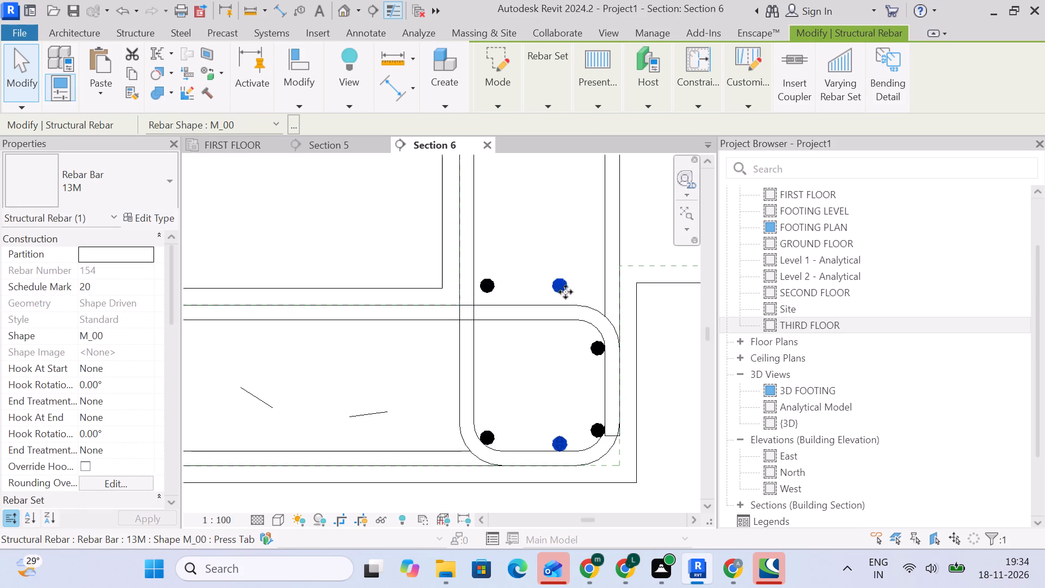
pyautogui.moveTo(563, 287); pyautogui.dragTo(603, 286)
pyautogui.scroll(-4, 653, 400)
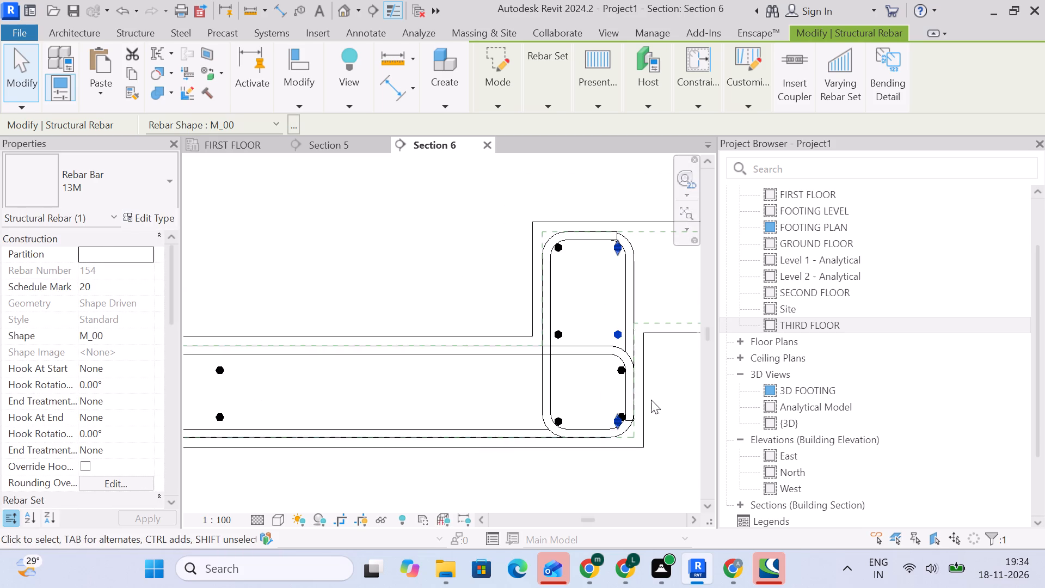
pyautogui.click(481, 285)
# Set the landing's upper M_00 bar set to a Maximum Spacing layout at 150 mm.
pyautogui.scroll(-4, 513, 364)
pyautogui.moveTo(515, 370); pyautogui.dragTo(640, 350, button='middle')
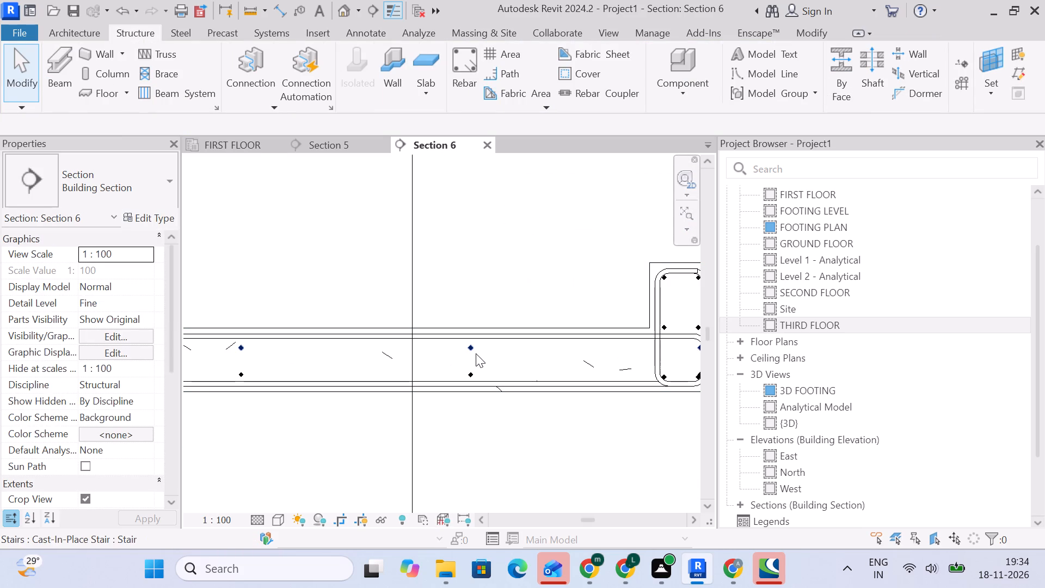
pyautogui.click(476, 353)
pyautogui.click(538, 107)
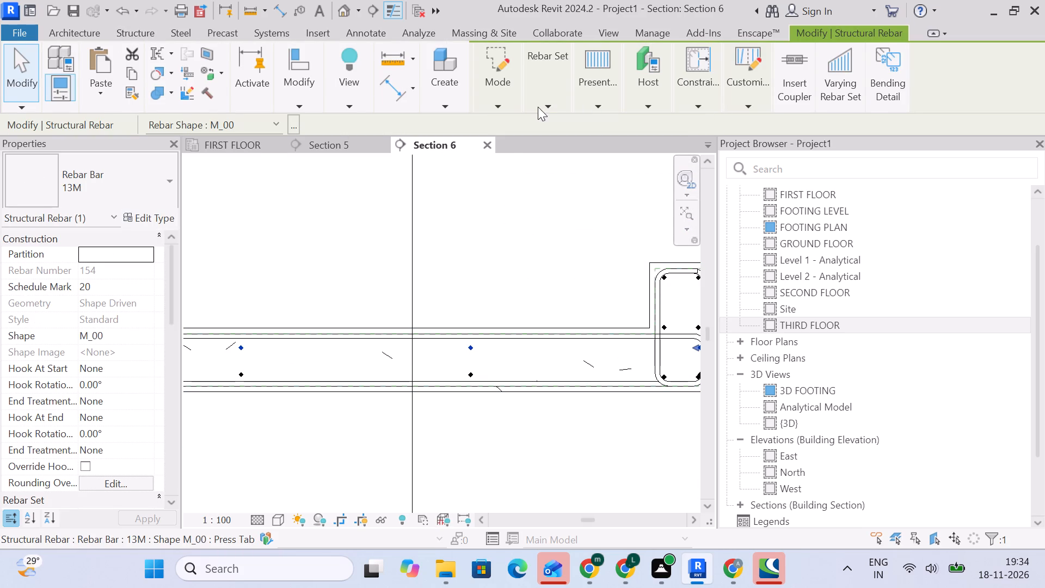
pyautogui.click(653, 128)
pyautogui.click(626, 185)
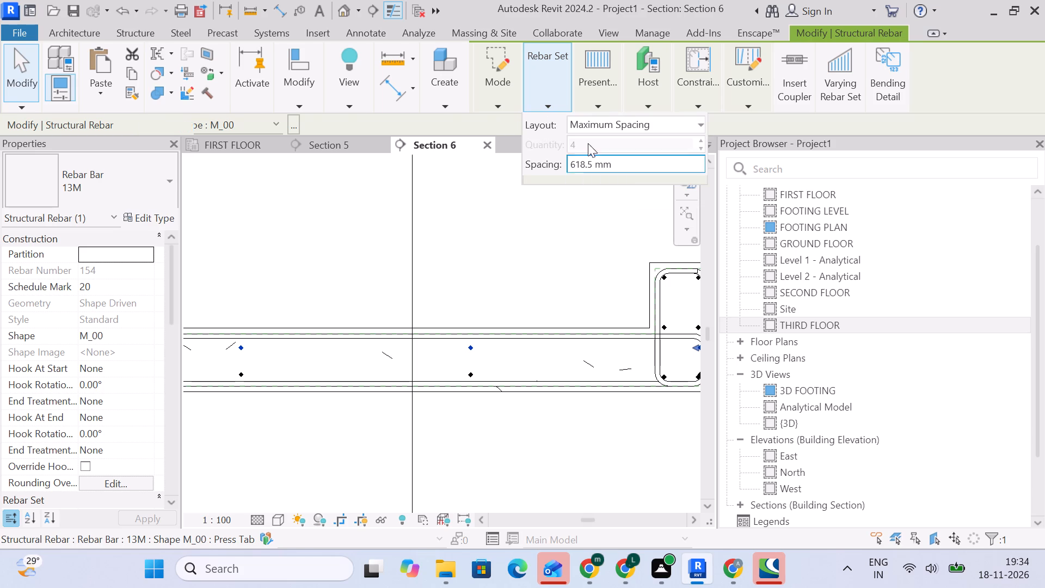
pyautogui.click(640, 166)
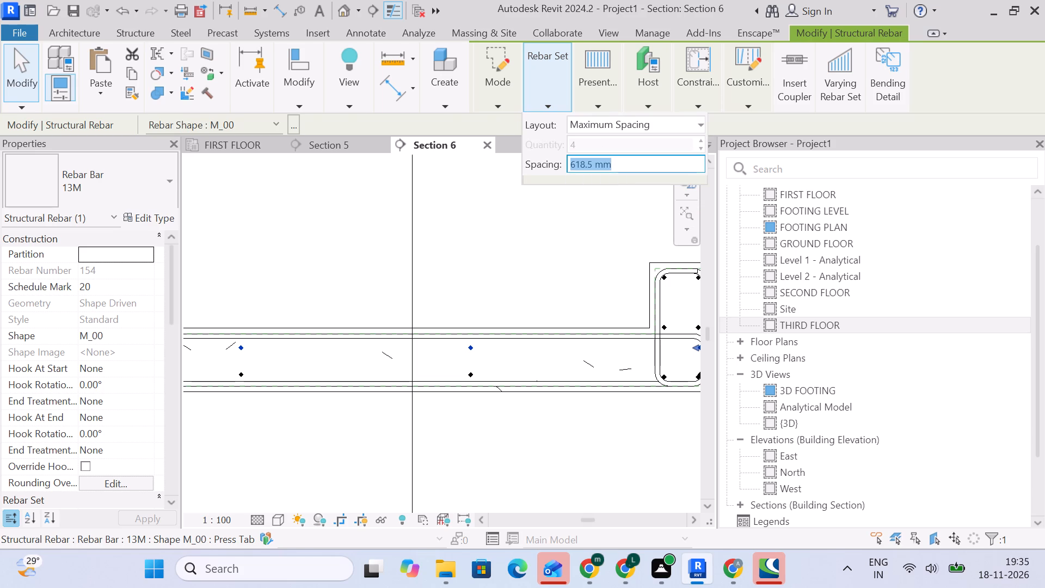
pyautogui.write('150')
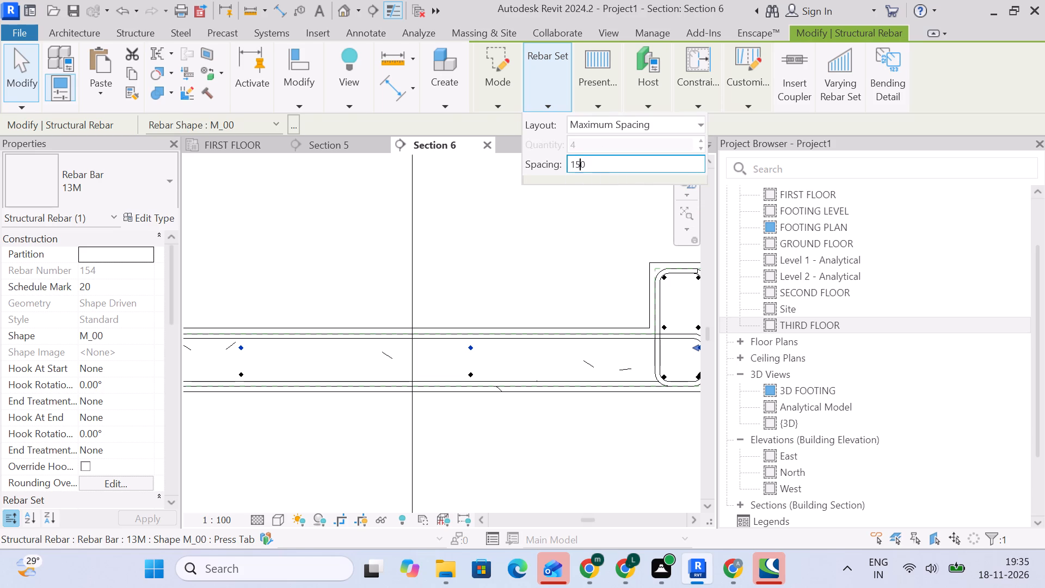
pyautogui.press('Return')
# Set the landing's lower M_00 bar set to a Maximum Spacing layout at 150 mm.
pyautogui.click(466, 371)
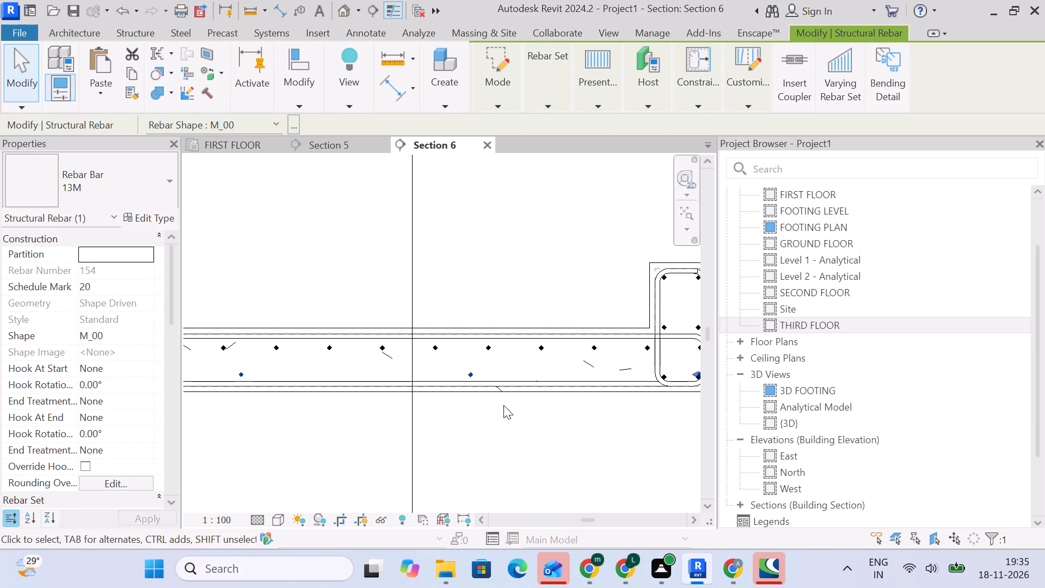
pyautogui.click(528, 102)
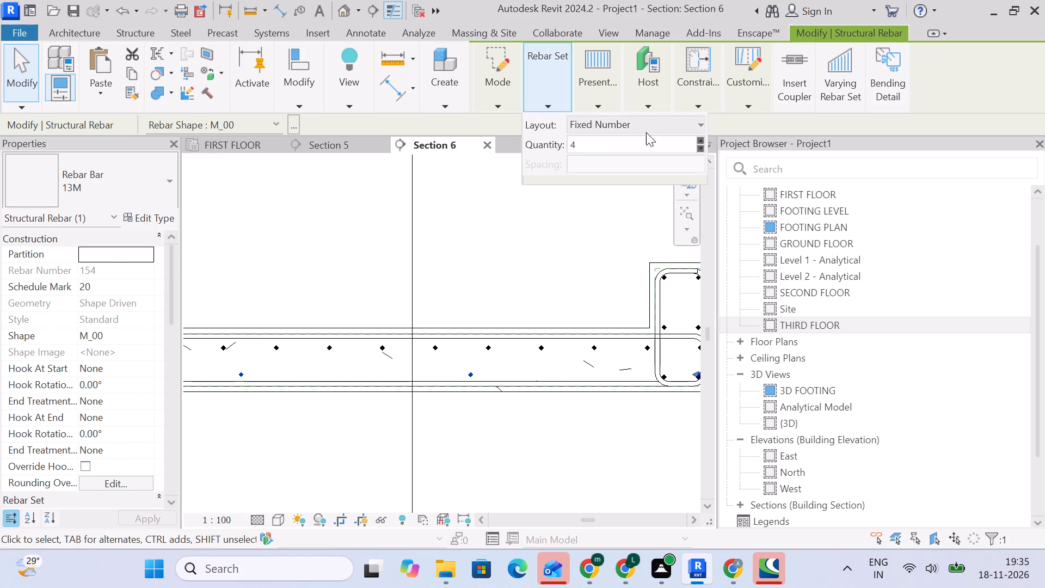
pyautogui.click(658, 128)
pyautogui.click(630, 182)
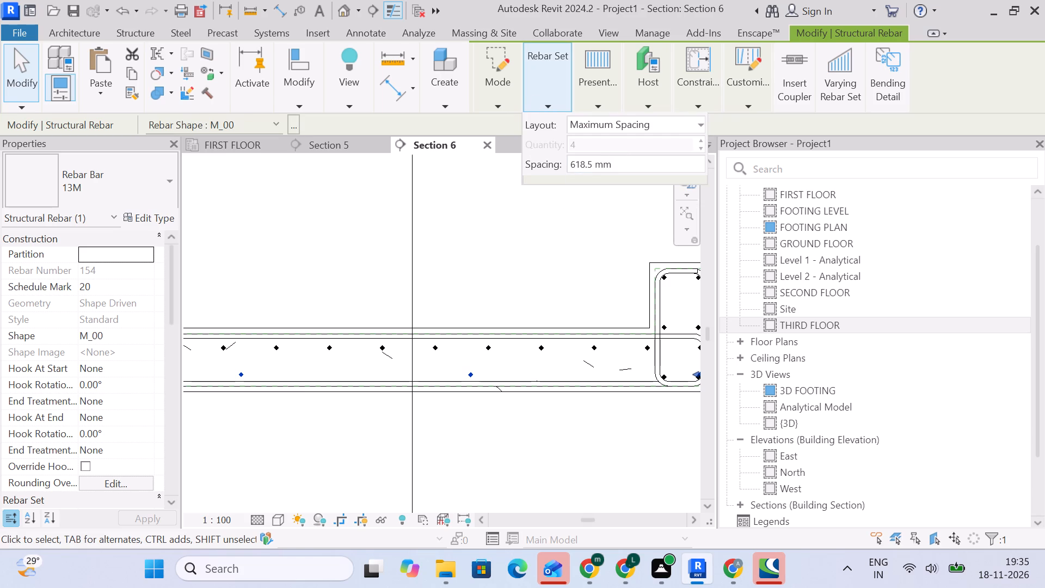
pyautogui.click(626, 159)
pyautogui.write('150')
pyautogui.press('Return')
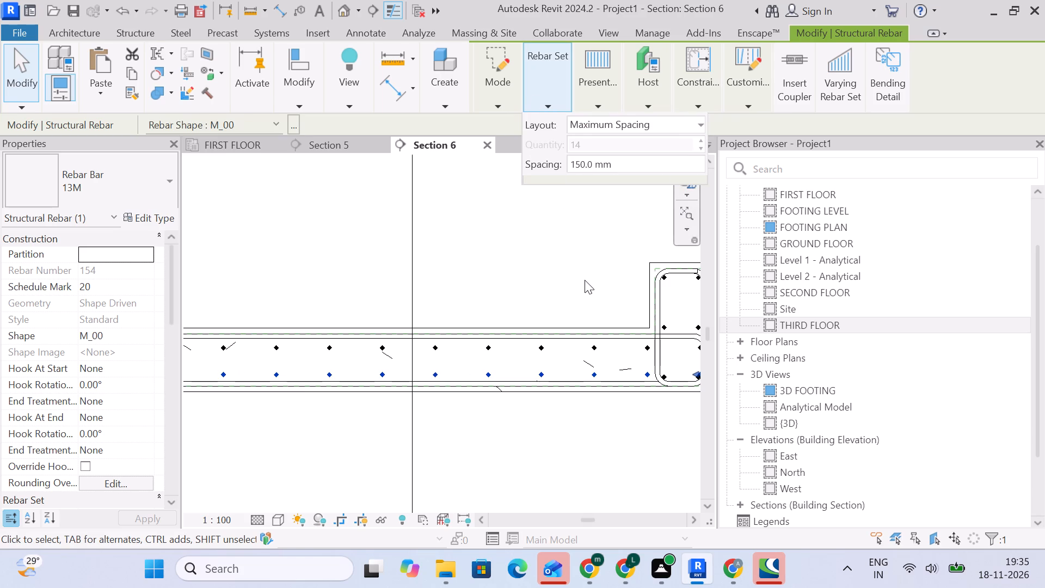
pyautogui.click(585, 280)
# Shorten the landing's lower bar set by one bar spacing so it ends just before the first riser's tie.
pyautogui.moveTo(640, 347); pyautogui.dragTo(508, 275, button='middle')
pyautogui.scroll(11, 524, 283)
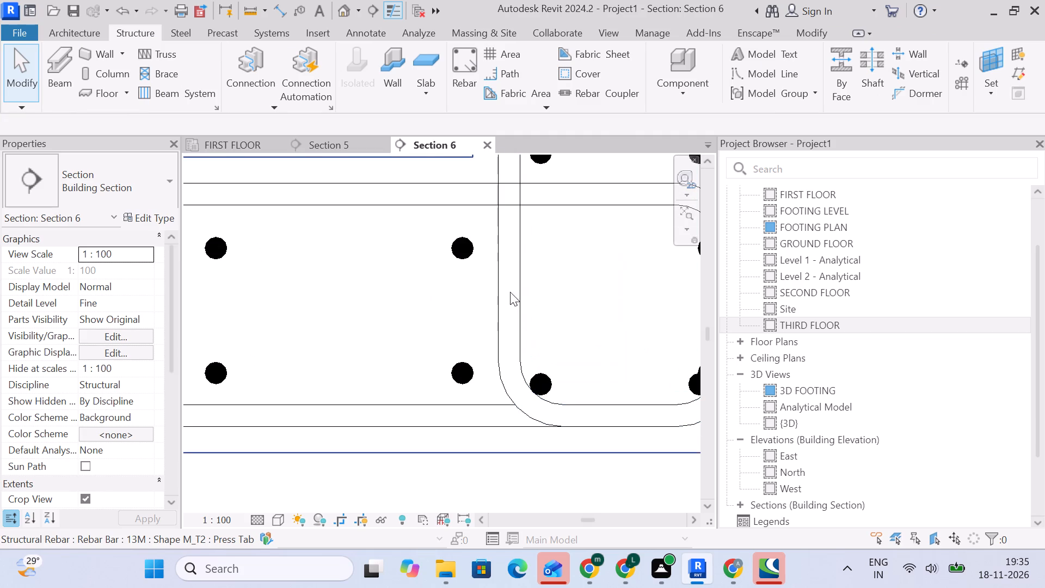
pyautogui.click(460, 369)
pyautogui.scroll(-4, 530, 373)
pyautogui.moveTo(527, 374); pyautogui.dragTo(444, 273, button='middle')
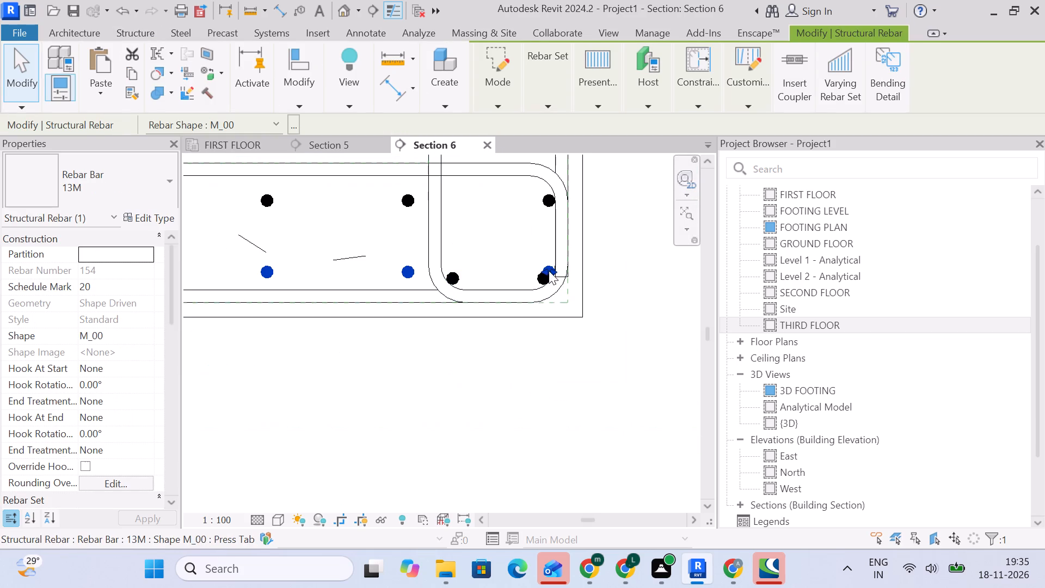
pyautogui.moveTo(548, 270); pyautogui.dragTo(404, 274)
pyautogui.scroll(-4, 414, 348)
pyautogui.moveTo(419, 358); pyautogui.dragTo(556, 365, button='middle')
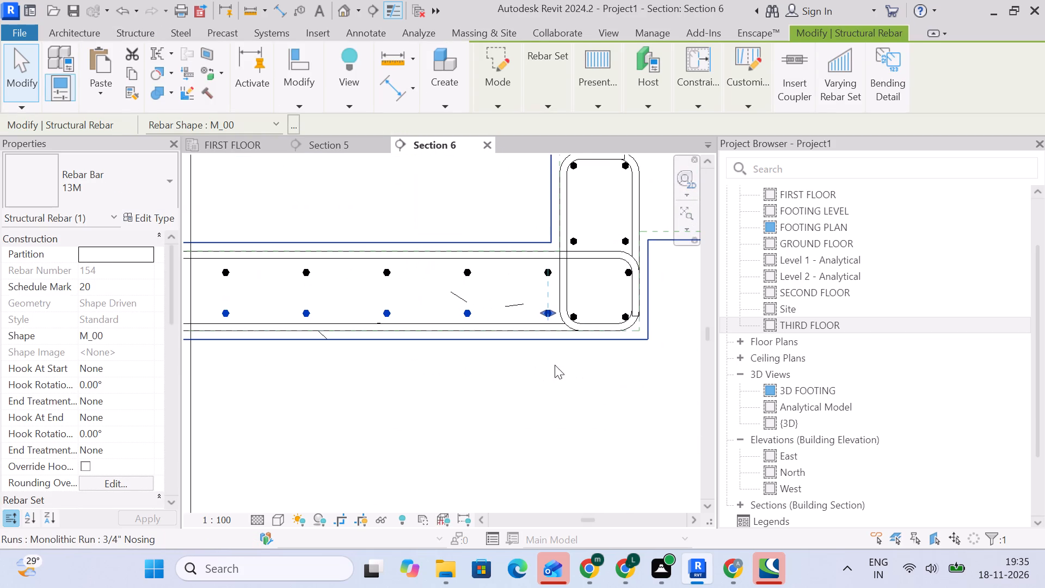
pyautogui.click(541, 375)
pyautogui.scroll(-5, 537, 370)
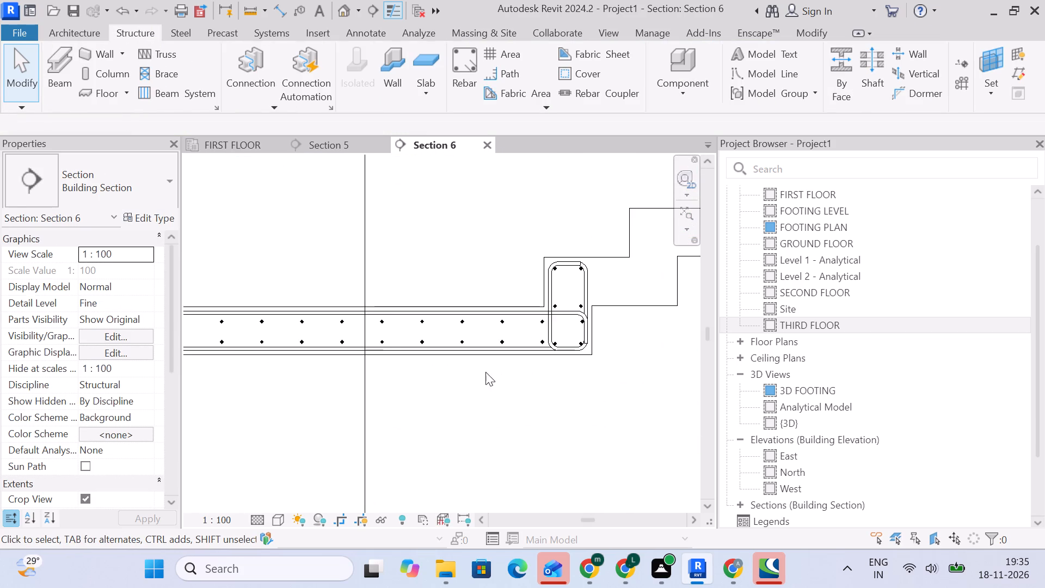
# Pull the upper bar set's end bar slightly inward at the landing's outer end, clear of the tie's bend.
pyautogui.moveTo(476, 372); pyautogui.dragTo(586, 369, button='middle')
pyautogui.moveTo(432, 366); pyautogui.dragTo(548, 364, button='middle')
pyautogui.scroll(4, 321, 366)
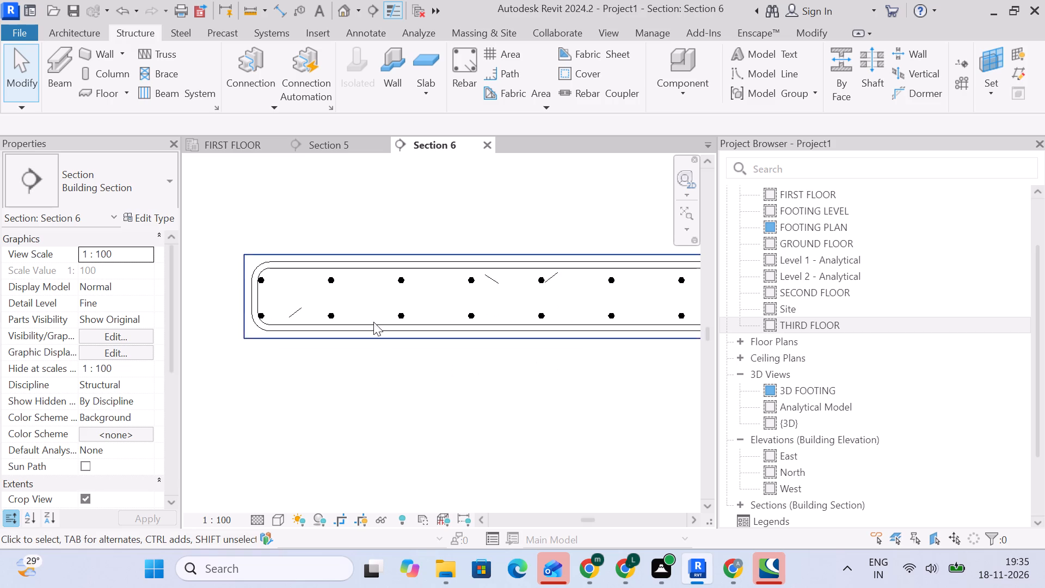
pyautogui.scroll(5, 360, 279)
pyautogui.click(313, 281)
pyautogui.scroll(-1, 328, 288)
pyautogui.moveTo(334, 290); pyautogui.dragTo(484, 310, button='middle')
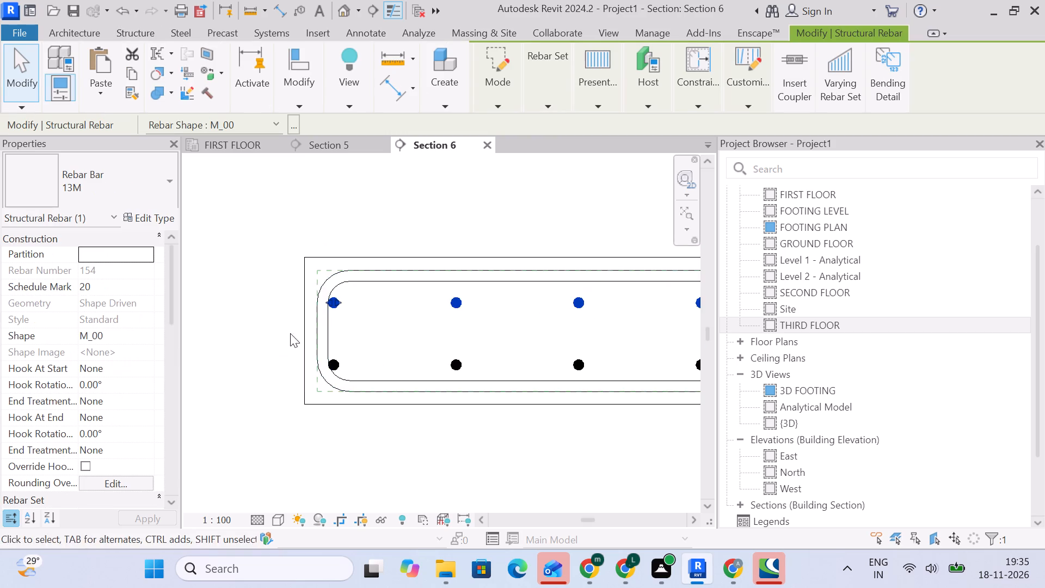
pyautogui.scroll(5, 314, 315)
pyautogui.scroll(1, 353, 294)
pyautogui.moveTo(350, 288); pyautogui.dragTo(364, 289)
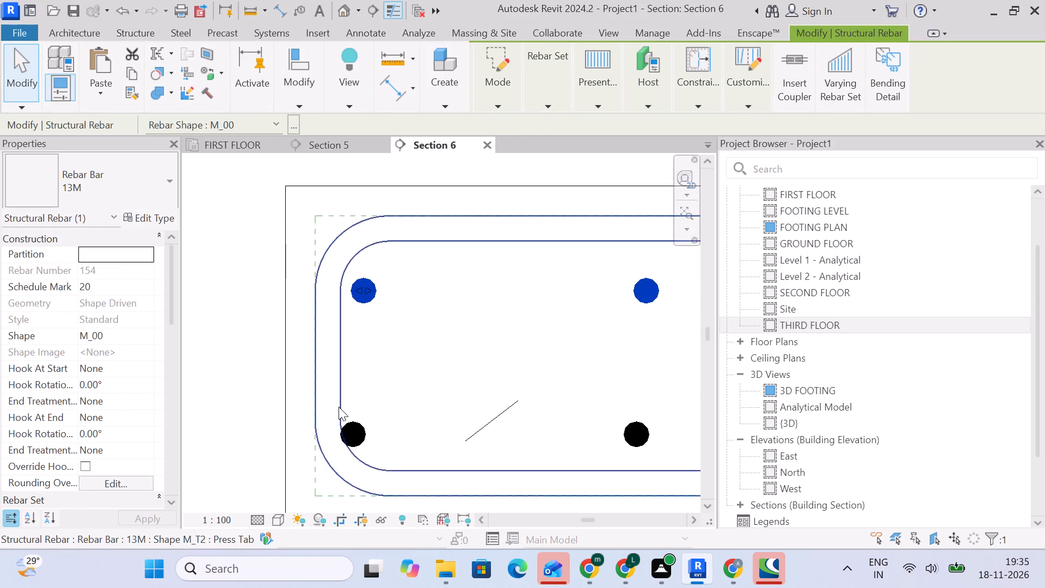
# Nudge the landing's upper bar set upward, closer to the top leg of the landing tie.
pyautogui.scroll(-4, 446, 385)
pyautogui.moveTo(503, 392); pyautogui.dragTo(326, 348, button='middle')
pyautogui.moveTo(655, 345); pyautogui.dragTo(340, 295, button='middle')
pyautogui.moveTo(568, 290); pyautogui.dragTo(249, 290, button='middle')
pyautogui.scroll(-5, 402, 289)
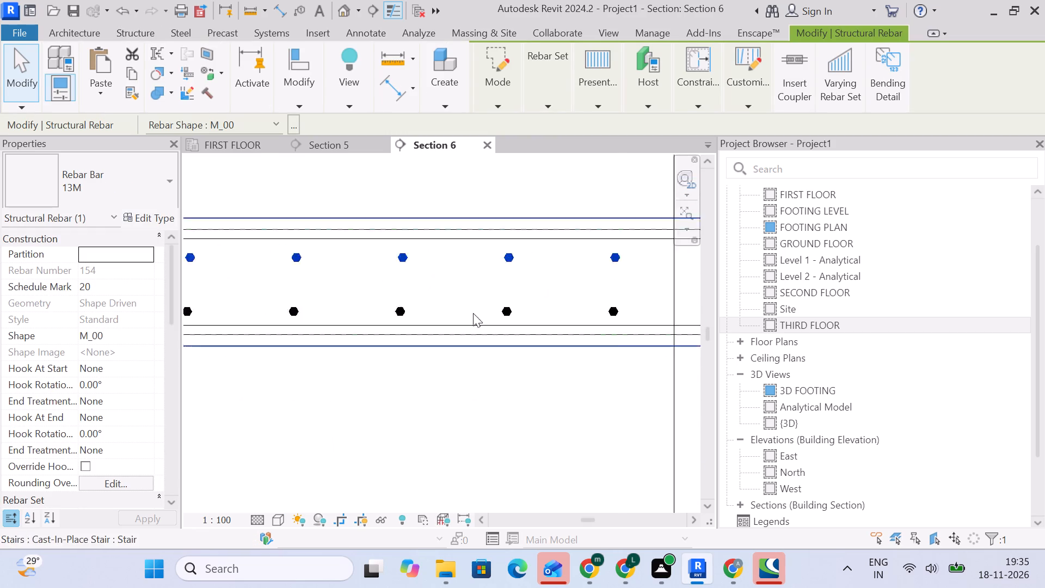
pyautogui.scroll(-3, 524, 310)
pyautogui.moveTo(363, 333); pyautogui.dragTo(260, 339, button='middle')
pyautogui.press('Up')
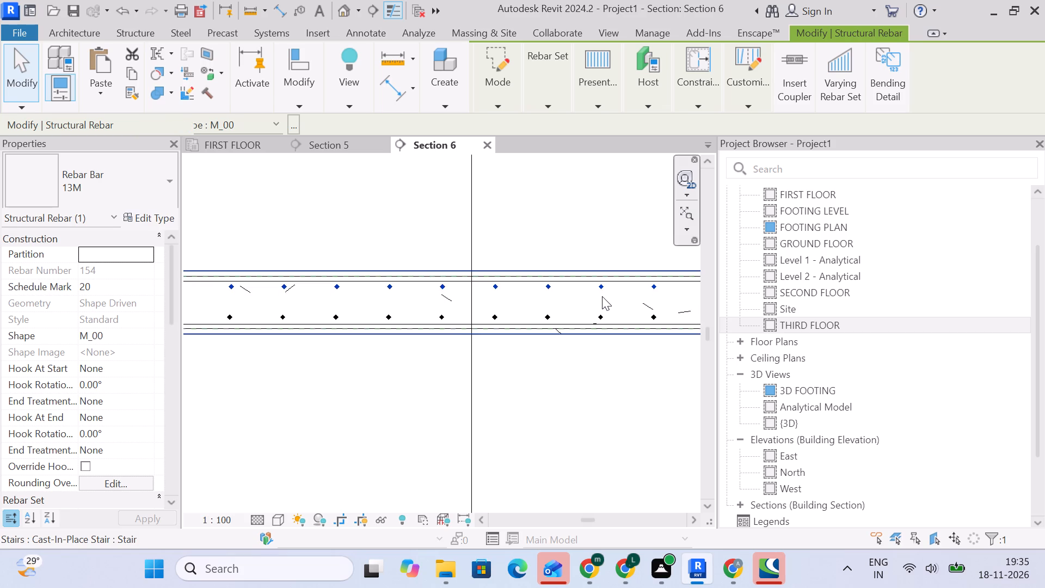
pyautogui.scroll(5, 602, 296)
pyautogui.moveTo(629, 297); pyautogui.dragTo(598, 291, button='middle')
pyautogui.scroll(5, 612, 296)
pyautogui.scroll(5, 557, 250)
pyautogui.press('Up')
pyautogui.press('Up')
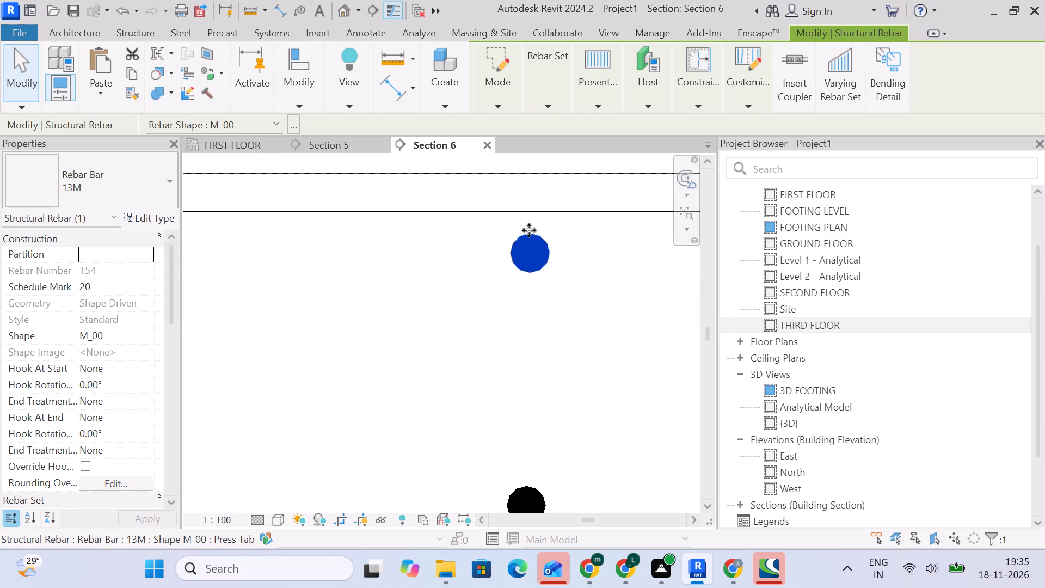
pyautogui.press('Up')
pyautogui.press('Up')
# Shift the landing's lower bar set inward so its outer end bar aligns beneath the upper set's end bar.
pyautogui.scroll(-18, 557, 265)
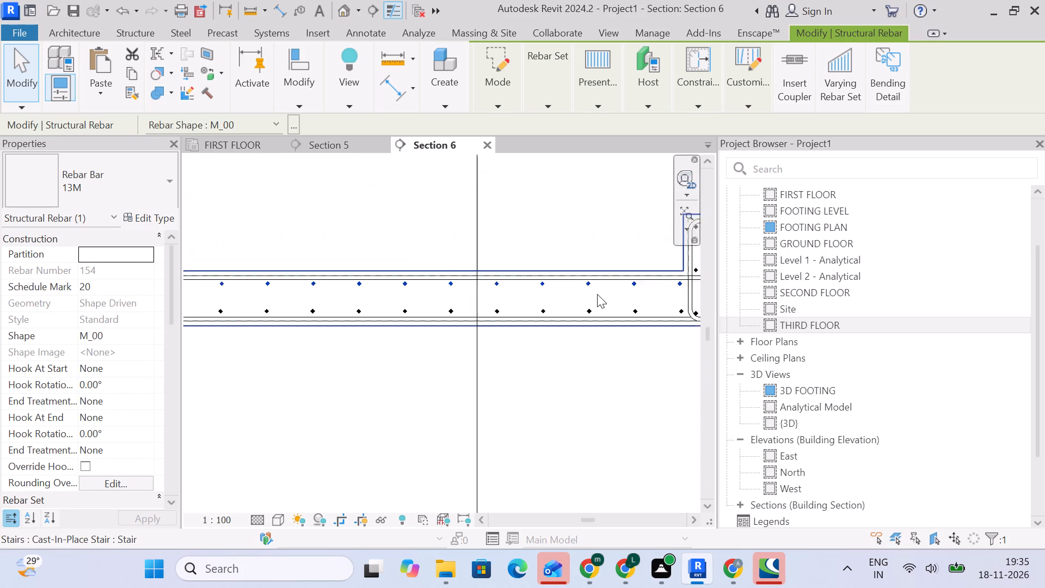
pyautogui.moveTo(599, 301); pyautogui.dragTo(409, 280, button='middle')
pyautogui.scroll(11, 506, 277)
pyautogui.scroll(-4, 501, 258)
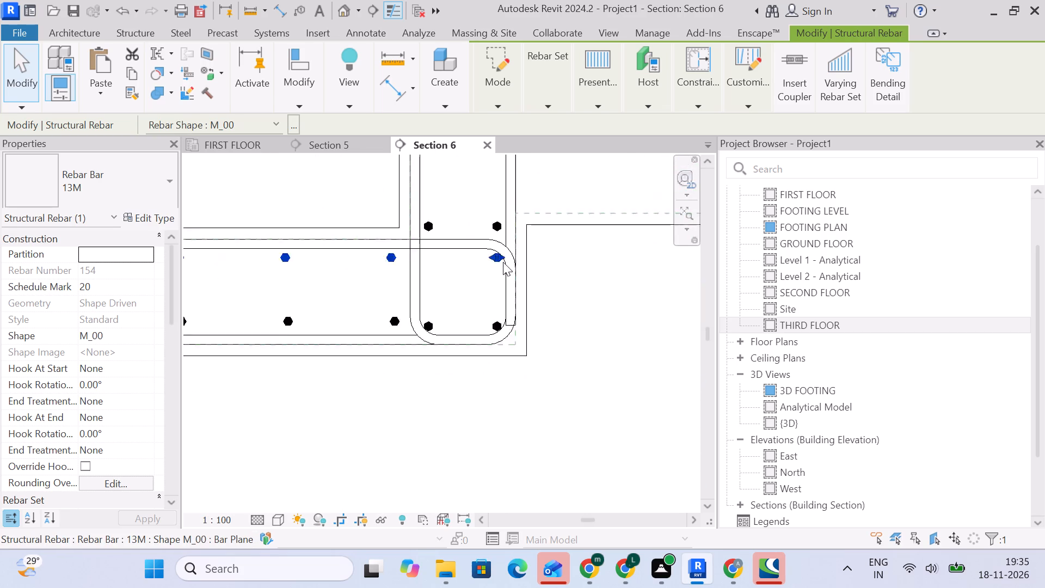
pyautogui.scroll(-3, 503, 262)
pyautogui.scroll(-6, 467, 291)
pyautogui.moveTo(339, 257); pyautogui.dragTo(551, 317, button='middle')
pyautogui.scroll(9, 371, 344)
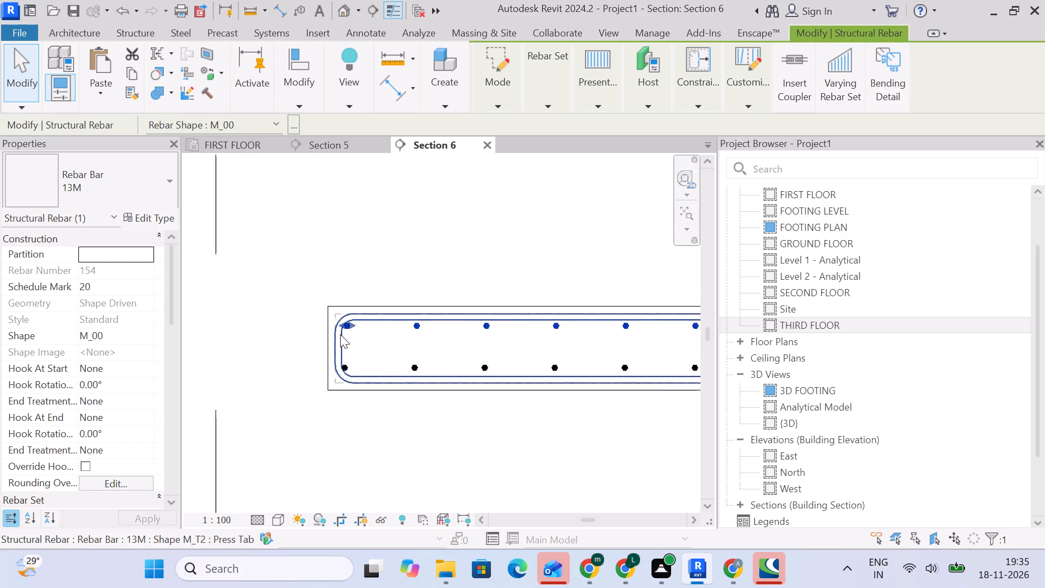
pyautogui.scroll(9, 340, 334)
pyautogui.scroll(-2, 453, 376)
pyautogui.moveTo(453, 376); pyautogui.dragTo(453, 192, button='middle')
pyautogui.moveTo(382, 476); pyautogui.dragTo(389, 457)
pyautogui.click(376, 291)
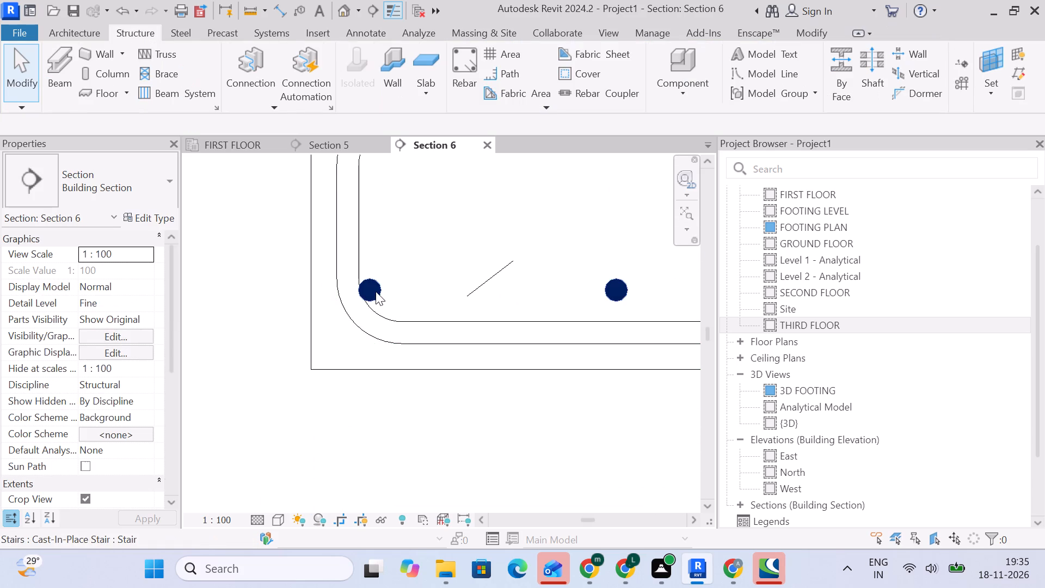
pyautogui.scroll(-4, 380, 290)
pyautogui.moveTo(381, 298); pyautogui.dragTo(390, 364, button='middle')
pyautogui.scroll(4, 389, 356)
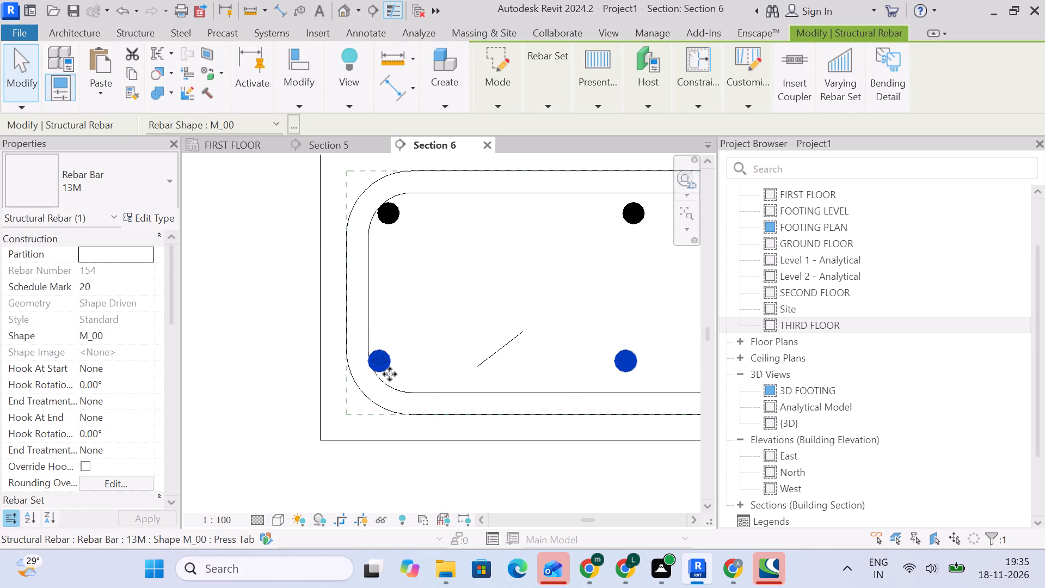
pyautogui.moveTo(379, 360); pyautogui.dragTo(384, 359)
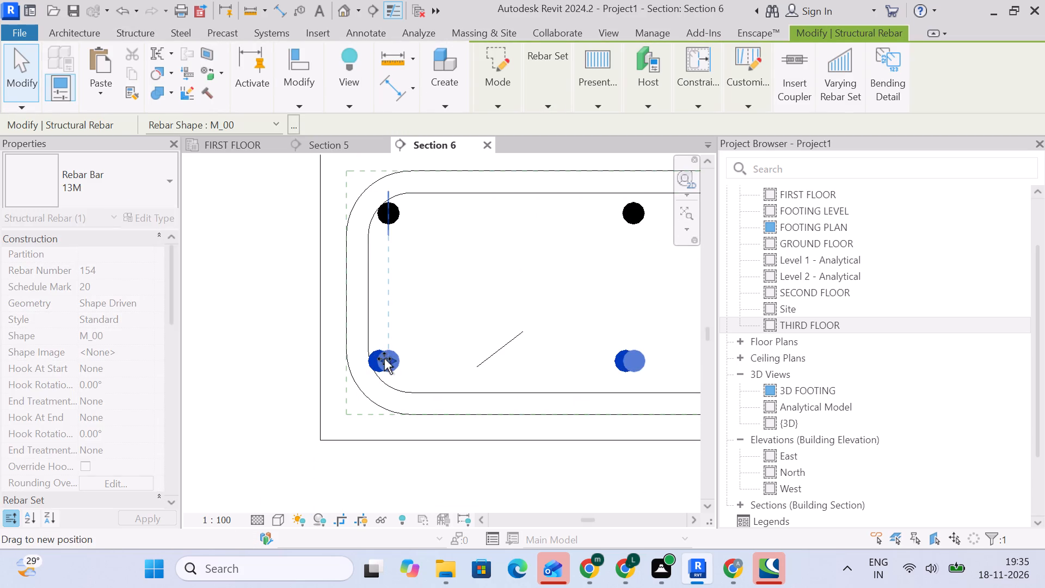
pyautogui.moveTo(384, 359); pyautogui.dragTo(386, 359)
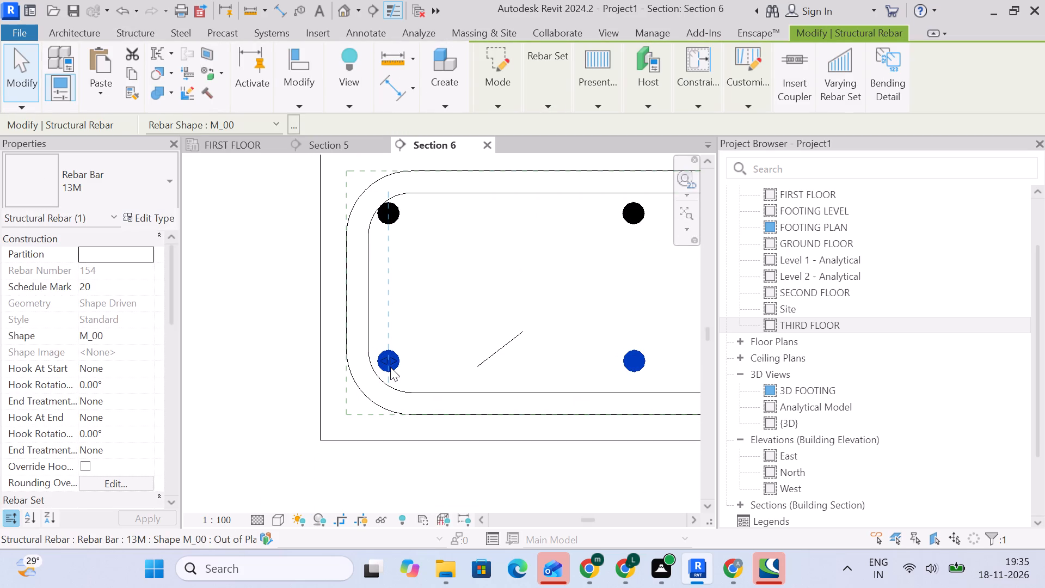
# Nudge the lower bar set down toward the landing tie's bottom leg and fine-tune its outer end bar position.
pyautogui.press('Down')
pyautogui.press('Down')
pyautogui.scroll(2, 390, 368)
pyautogui.moveTo(387, 369); pyautogui.dragTo(374, 370)
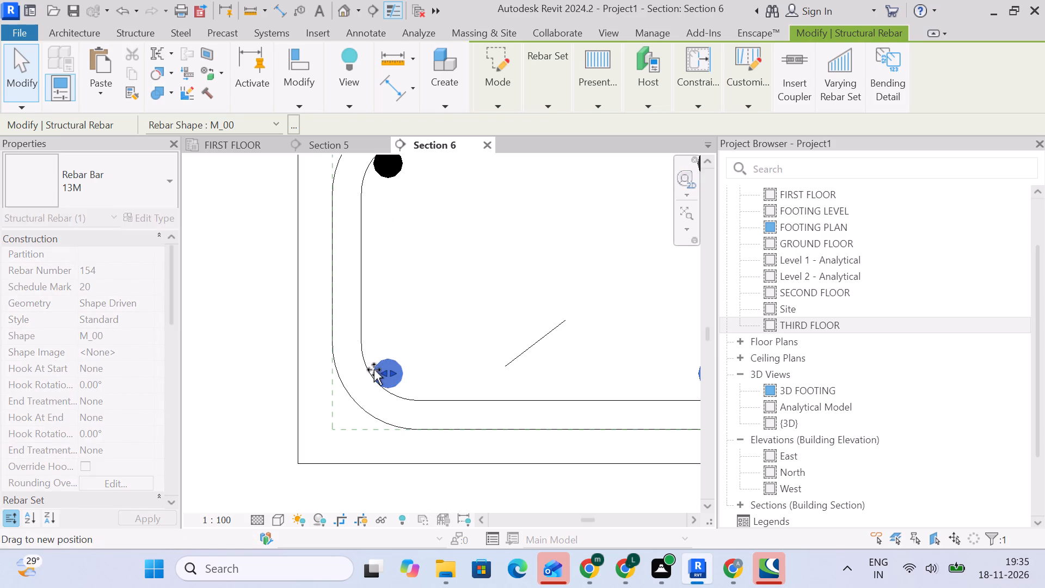
pyautogui.moveTo(374, 370); pyautogui.dragTo(380, 370)
pyautogui.scroll(-12, 420, 378)
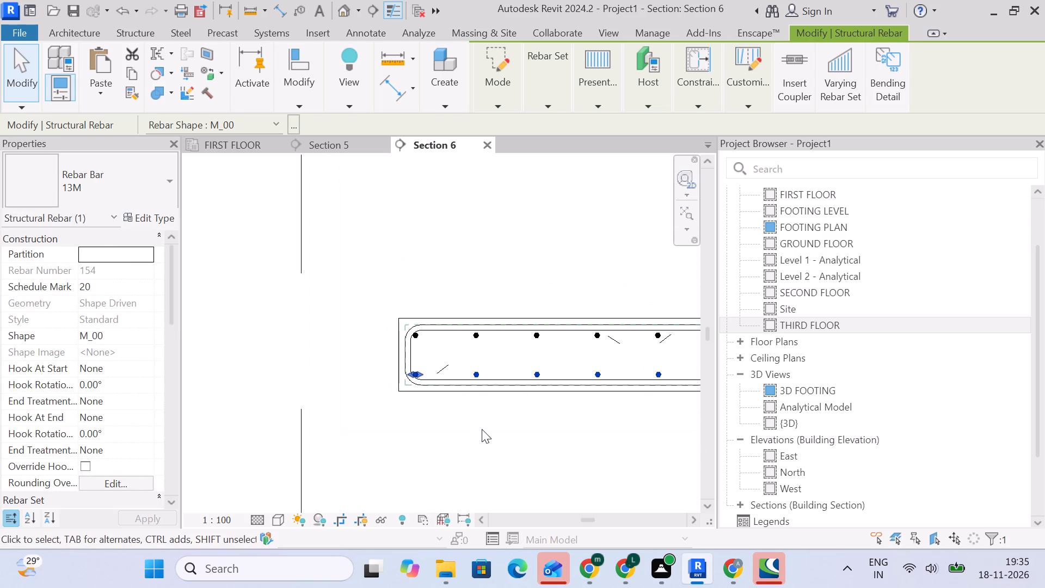
pyautogui.click(482, 429)
# Examine the landing bar layout and how it meets the first riser's tie and upright bars.
pyautogui.scroll(-6, 505, 415)
pyautogui.moveTo(550, 425); pyautogui.dragTo(359, 362, button='middle')
pyautogui.moveTo(589, 354); pyautogui.dragTo(522, 359, button='middle')
pyautogui.scroll(10, 538, 340)
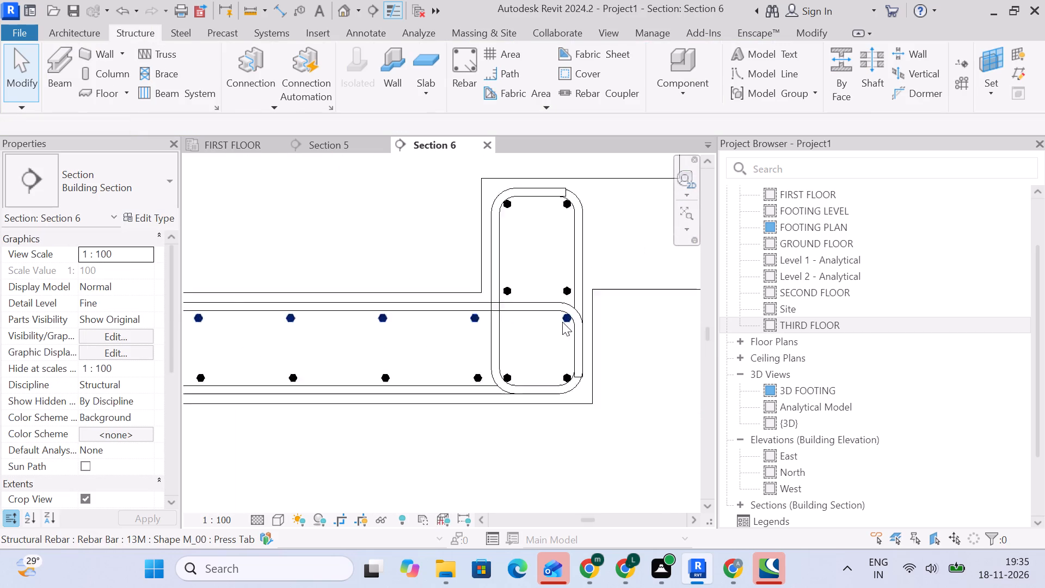
pyautogui.scroll(1, 562, 322)
pyautogui.scroll(-5, 562, 324)
pyautogui.moveTo(562, 332); pyautogui.dragTo(539, 367, button='middle')
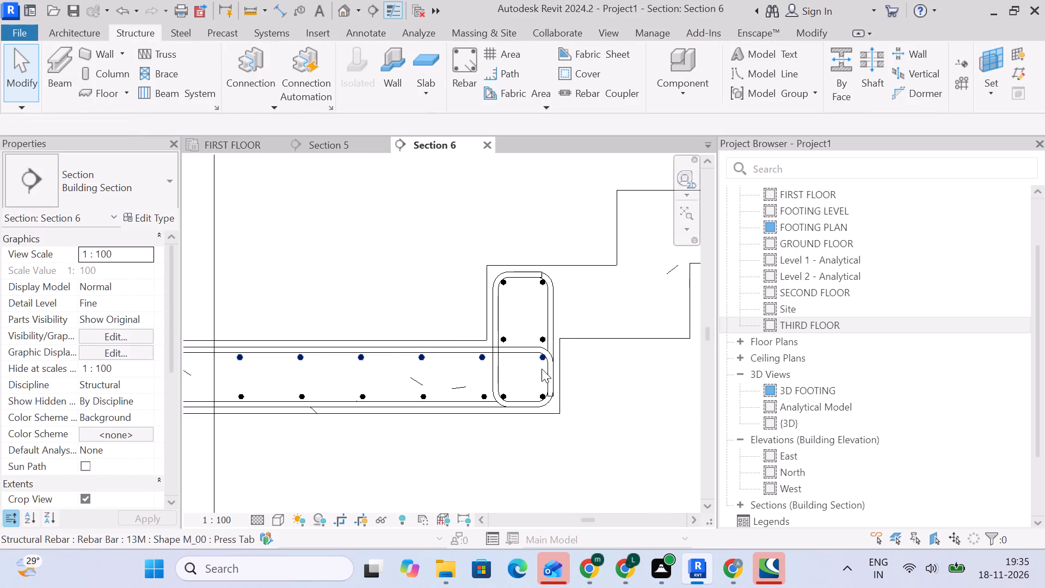
pyautogui.scroll(1, 579, 334)
pyautogui.scroll(-5, 612, 377)
pyautogui.moveTo(604, 392); pyautogui.dragTo(599, 366, button='middle')
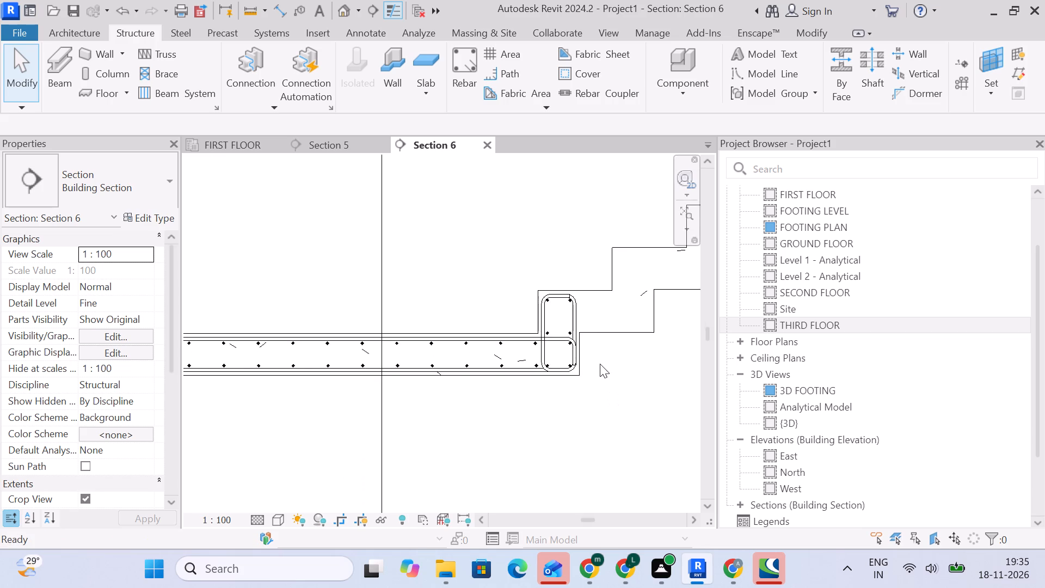
pyautogui.scroll(-5, 600, 364)
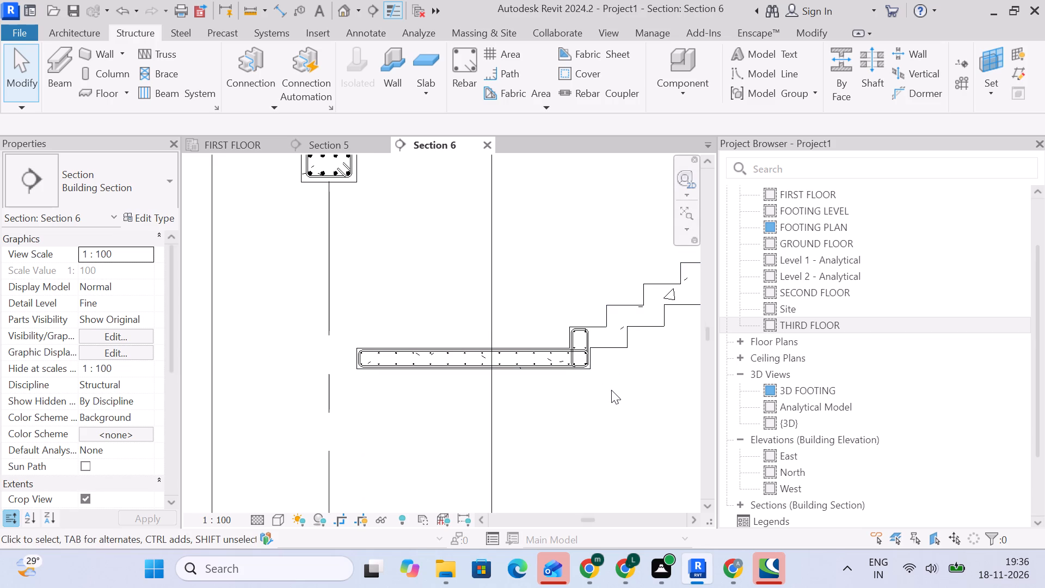
# Make multiple copies of the first riser's tie and bars, placing one on each of the next three risers up to the upper landing.
pyautogui.scroll(5, 594, 377)
pyautogui.moveTo(610, 393); pyautogui.dragTo(589, 393, button='middle')
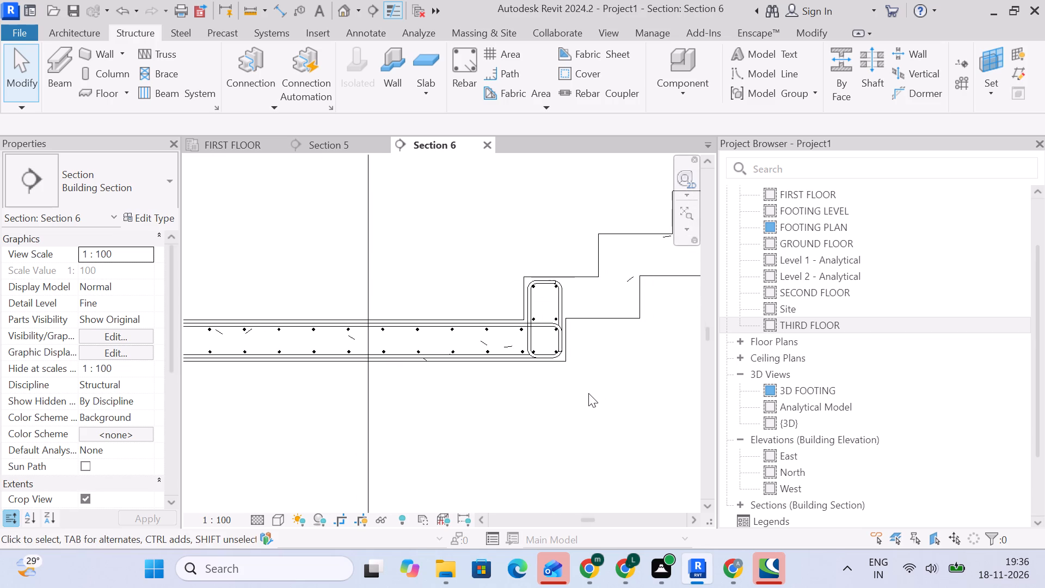
pyautogui.moveTo(505, 236); pyautogui.dragTo(567, 366)
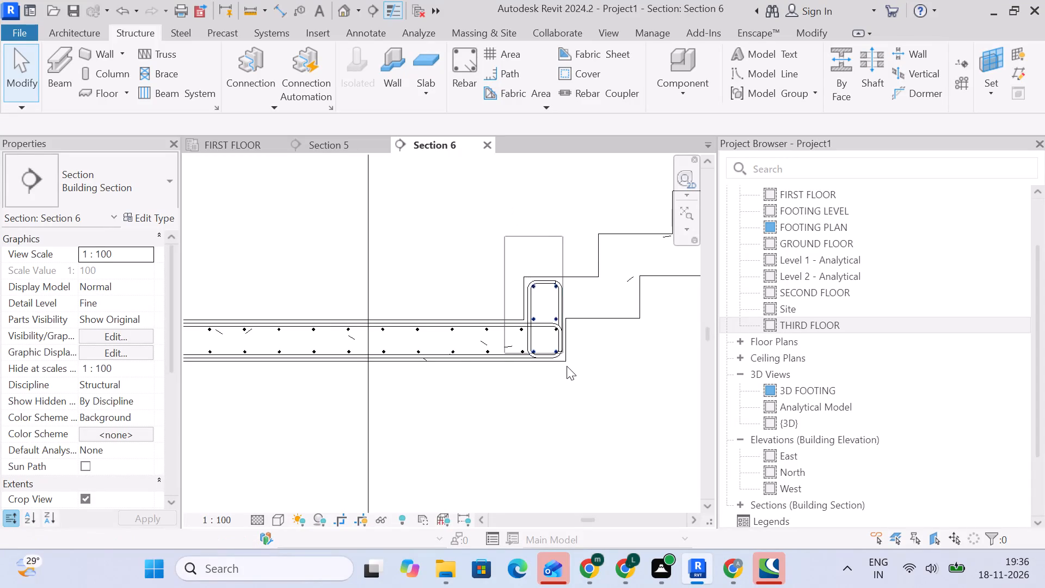
pyautogui.moveTo(567, 366); pyautogui.dragTo(574, 396)
pyautogui.moveTo(623, 376); pyautogui.dragTo(516, 352, button='middle')
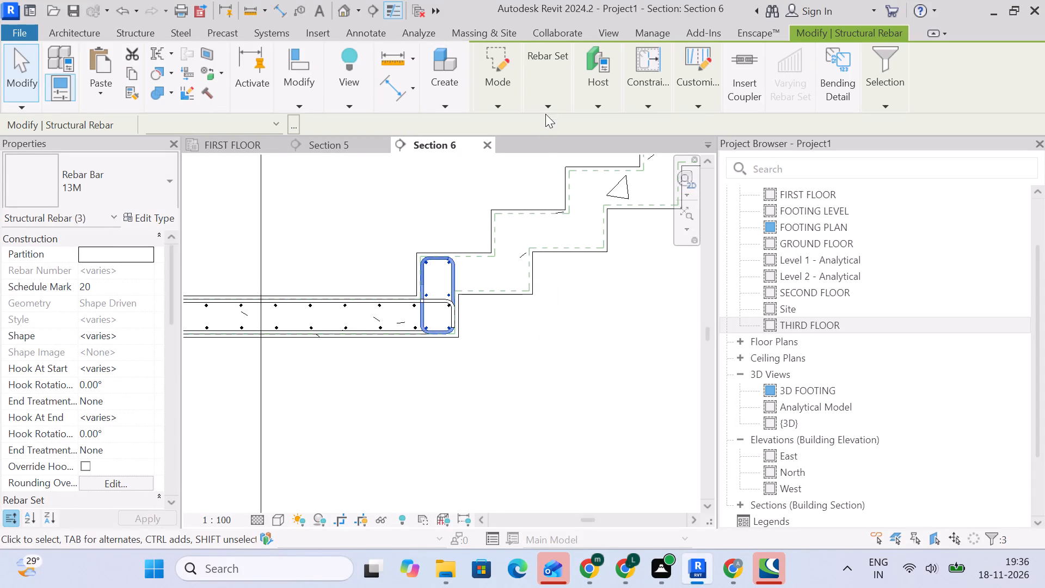
pyautogui.click(546, 106)
pyautogui.click(551, 99)
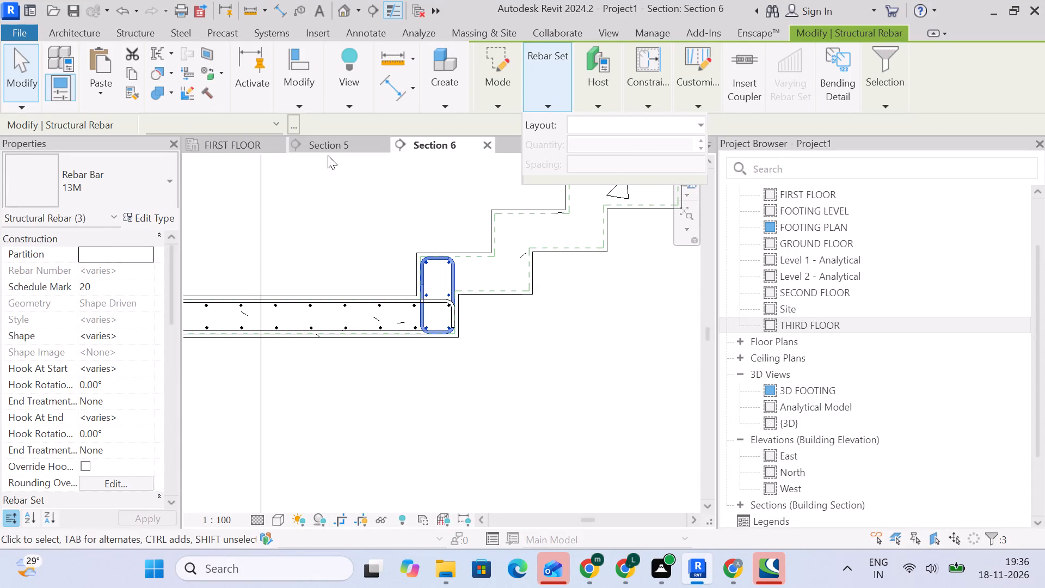
pyautogui.click(294, 112)
pyautogui.click(328, 153)
pyautogui.scroll(4, 469, 346)
pyautogui.moveTo(449, 332); pyautogui.dragTo(471, 324)
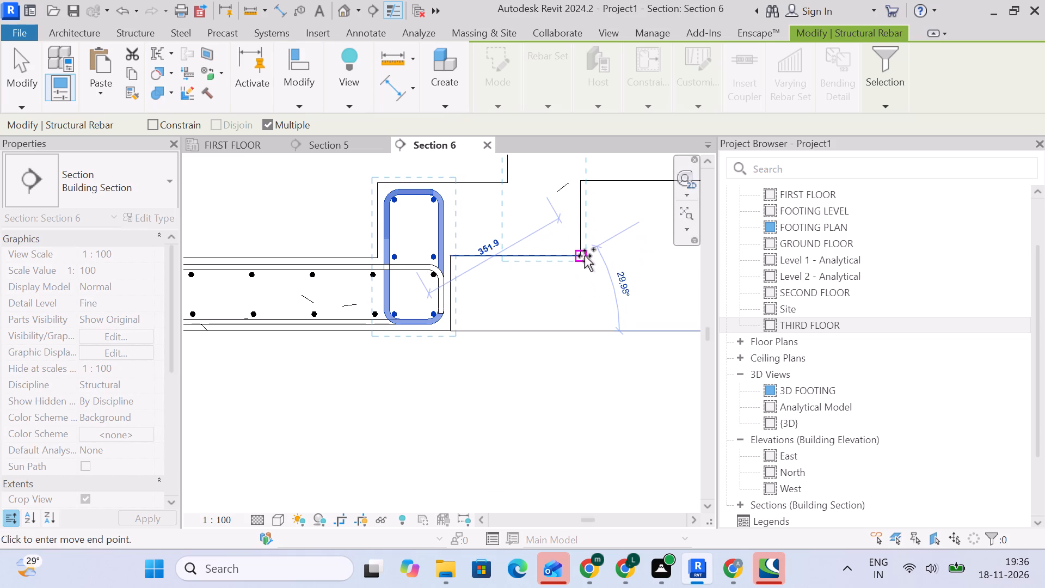
pyautogui.click(585, 255)
pyautogui.moveTo(616, 280); pyautogui.dragTo(388, 376, button='middle')
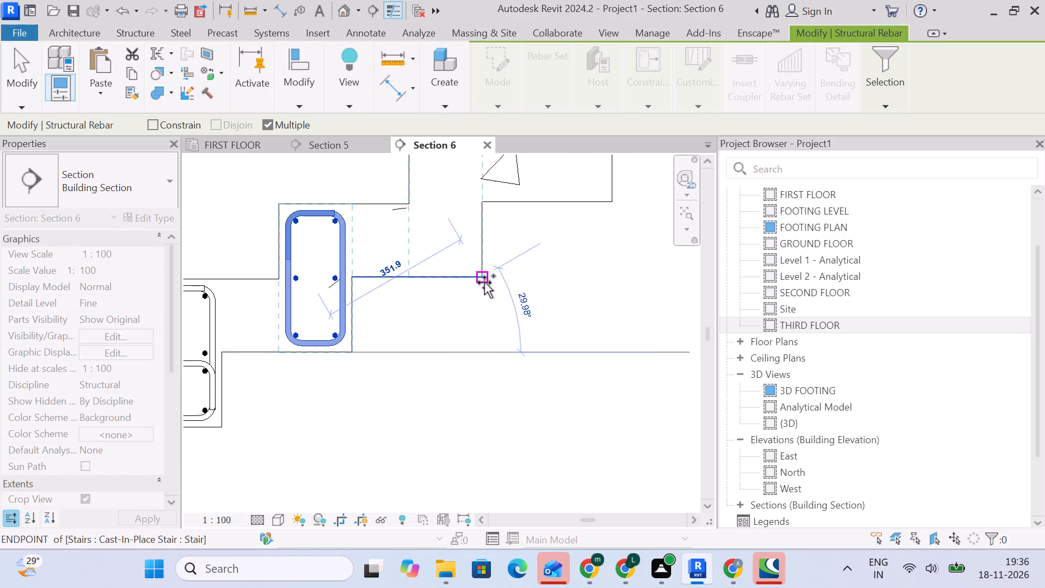
pyautogui.click(483, 276)
pyautogui.moveTo(565, 272); pyautogui.dragTo(450, 386, button='middle')
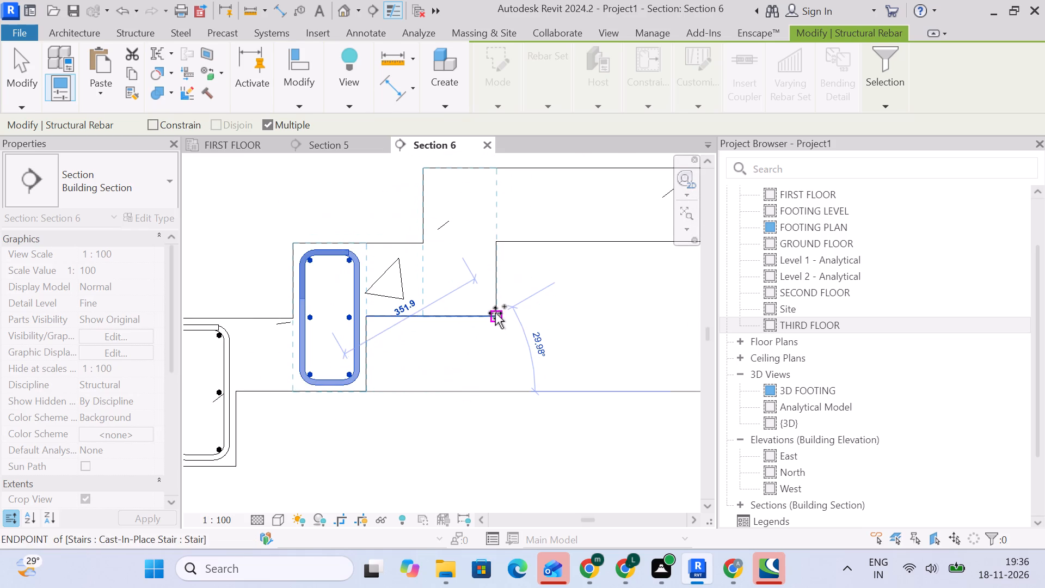
pyautogui.click(495, 313)
pyautogui.moveTo(618, 310); pyautogui.dragTo(437, 336, button='middle')
pyautogui.scroll(-11, 437, 336)
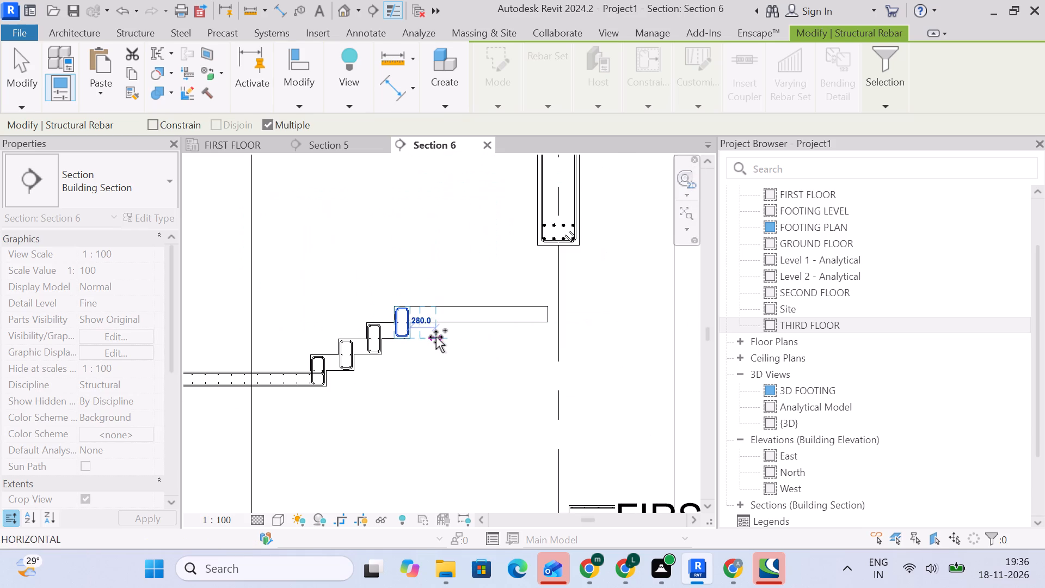
pyautogui.press('Escape')
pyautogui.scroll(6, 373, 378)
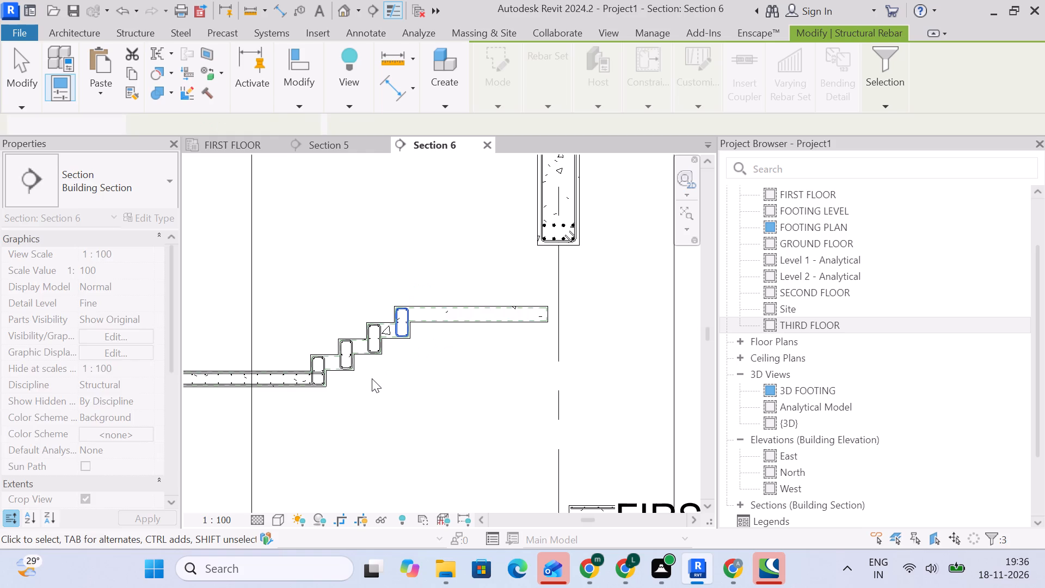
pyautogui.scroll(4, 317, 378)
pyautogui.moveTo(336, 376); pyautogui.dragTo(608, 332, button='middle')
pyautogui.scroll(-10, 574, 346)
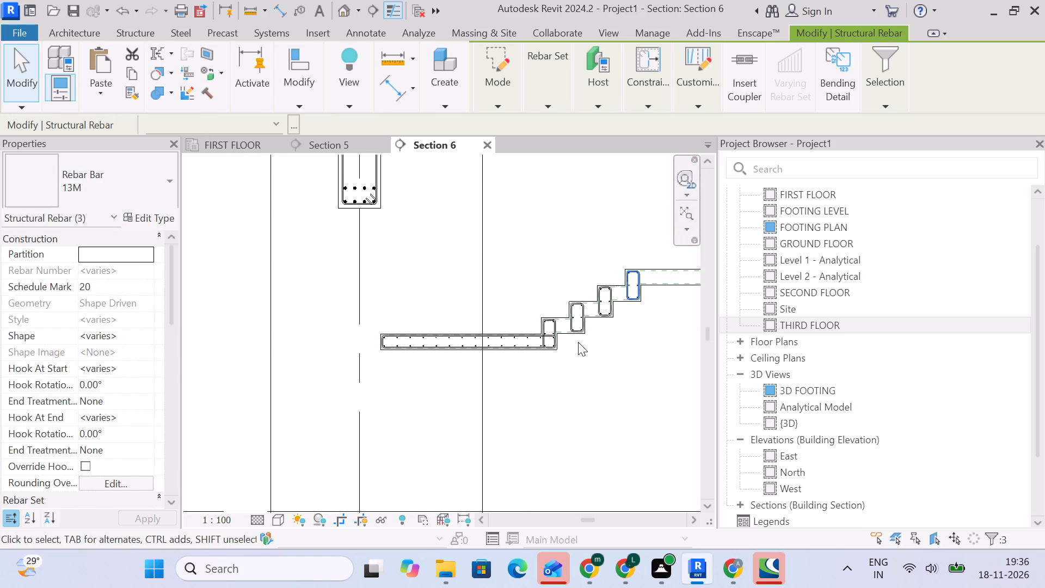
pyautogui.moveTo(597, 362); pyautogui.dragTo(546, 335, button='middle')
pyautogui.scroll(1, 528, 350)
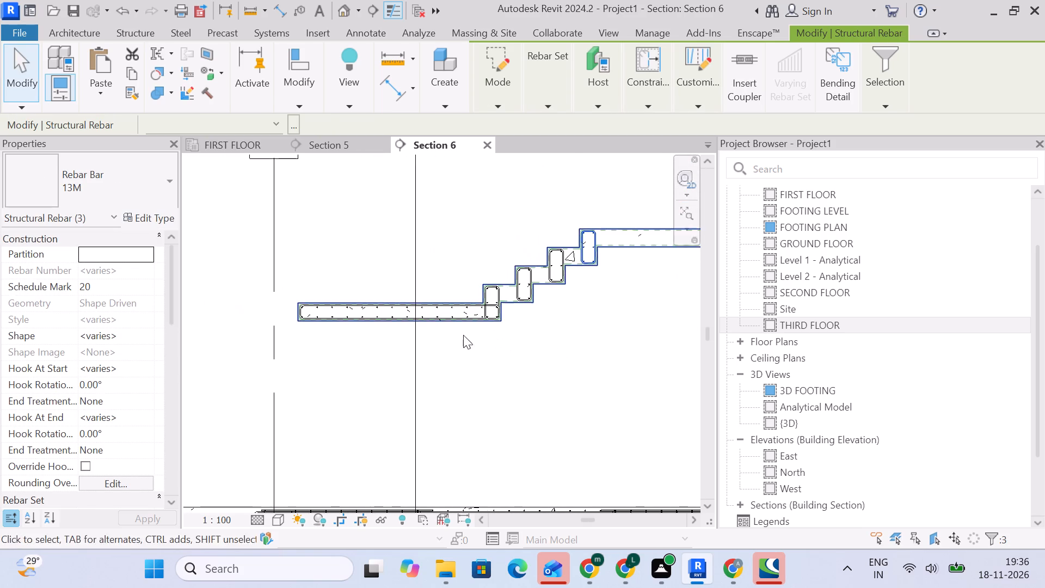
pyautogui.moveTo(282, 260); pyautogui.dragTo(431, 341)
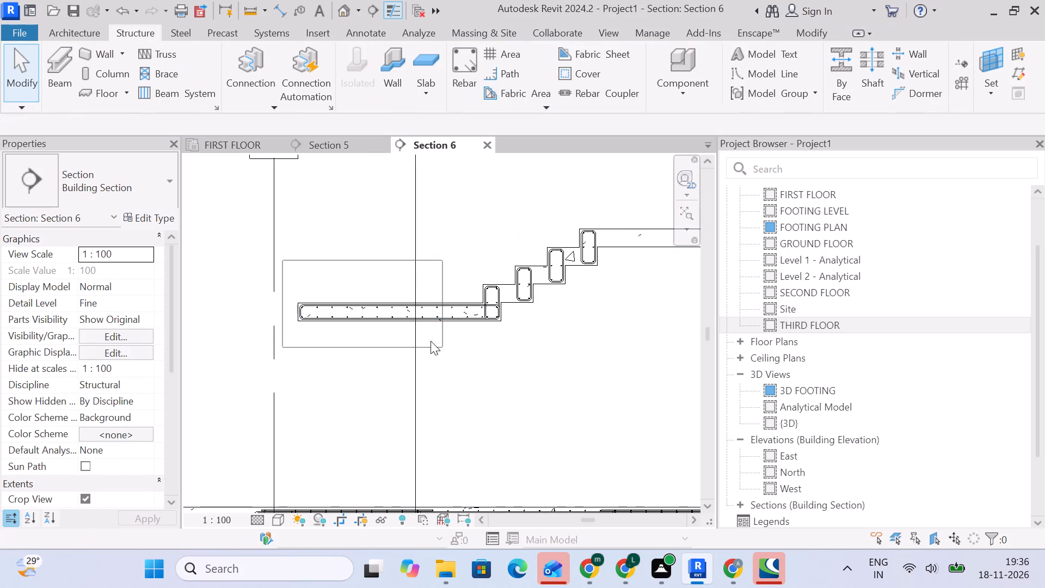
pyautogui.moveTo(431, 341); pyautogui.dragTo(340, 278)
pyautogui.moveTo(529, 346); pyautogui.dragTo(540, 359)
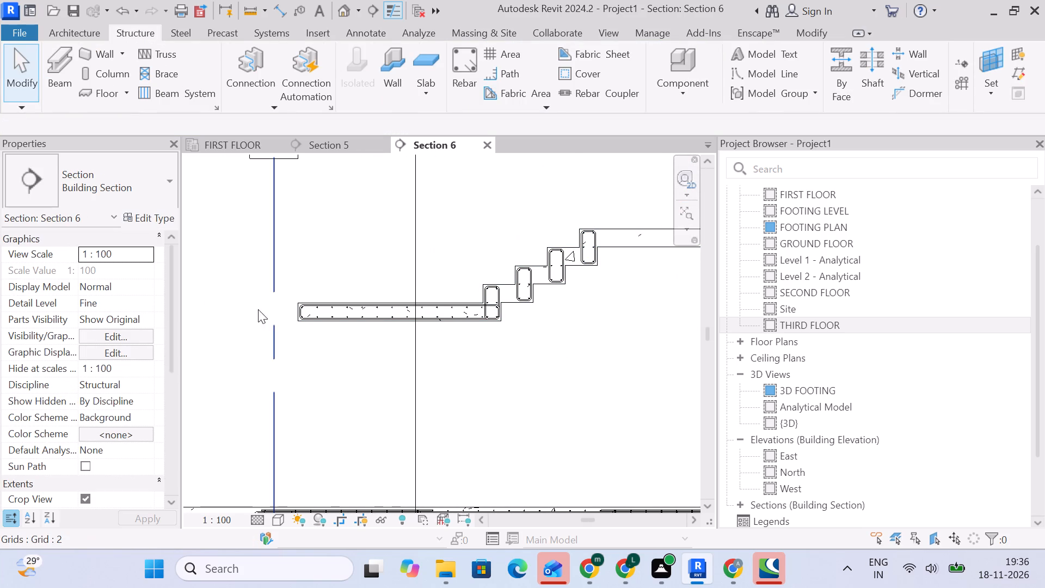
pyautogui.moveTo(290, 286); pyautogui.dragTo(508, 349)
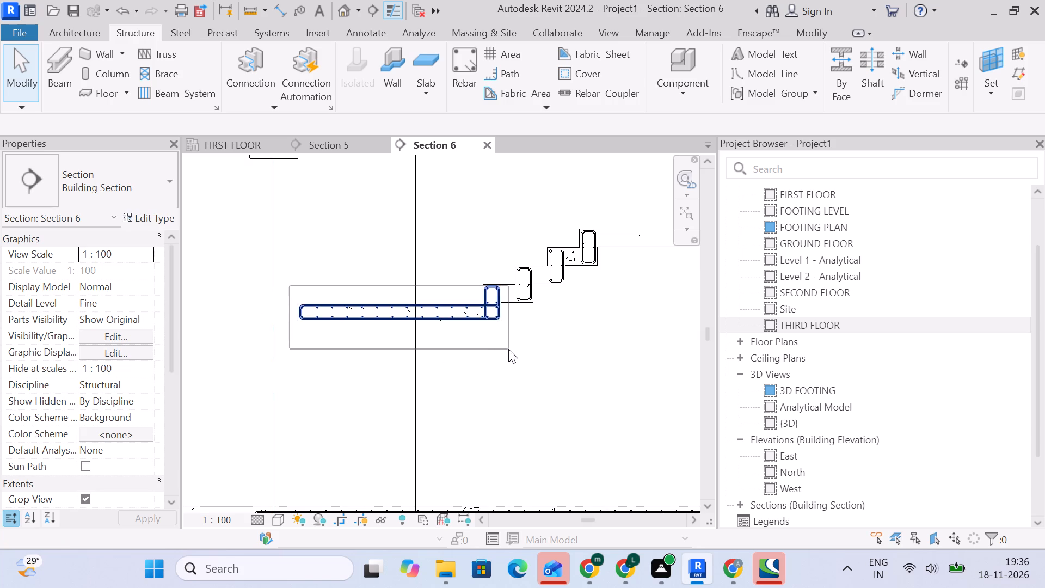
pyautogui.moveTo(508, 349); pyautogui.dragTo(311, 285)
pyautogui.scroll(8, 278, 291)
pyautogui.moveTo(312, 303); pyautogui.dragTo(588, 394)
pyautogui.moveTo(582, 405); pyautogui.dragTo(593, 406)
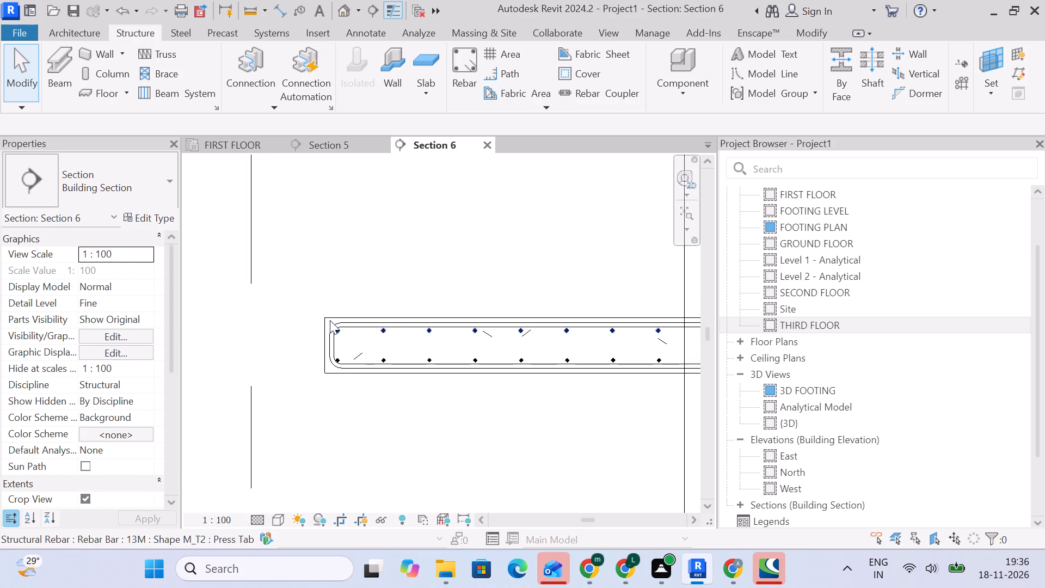
# Copy the lower landing's tie and both bar sets from the landing's outer top corner to the upper landing's top corner at the last riser.
pyautogui.moveTo(315, 302); pyautogui.dragTo(553, 406)
pyautogui.scroll(-4, 548, 399)
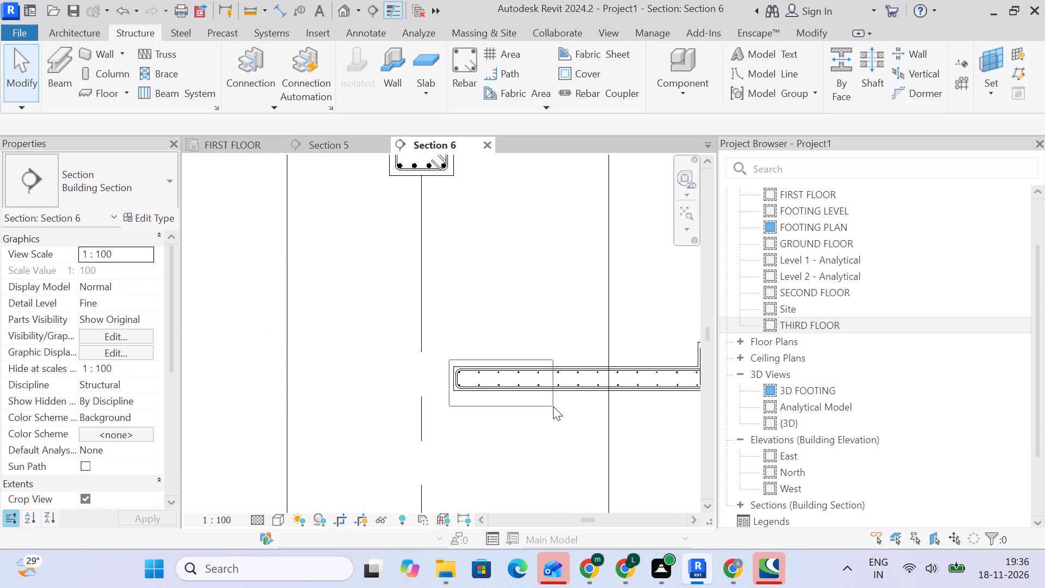
pyautogui.scroll(-5, 553, 406)
pyautogui.moveTo(553, 406); pyautogui.dragTo(500, 379)
pyautogui.moveTo(566, 412); pyautogui.dragTo(353, 392, button='middle')
pyautogui.scroll(2, 353, 392)
pyautogui.scroll(5, 500, 379)
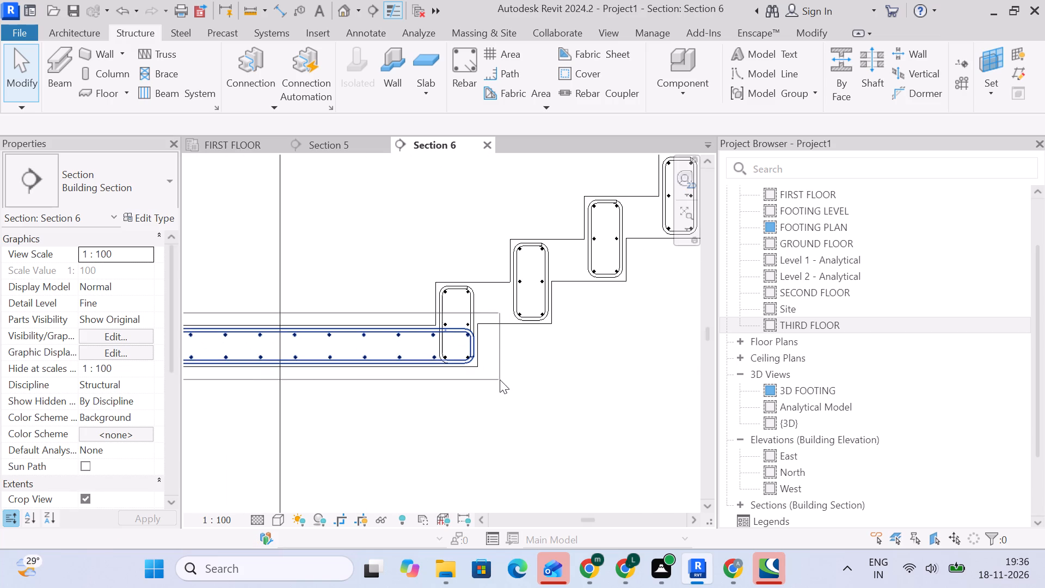
pyautogui.moveTo(500, 379); pyautogui.dragTo(496, 377)
pyautogui.scroll(-6, 493, 378)
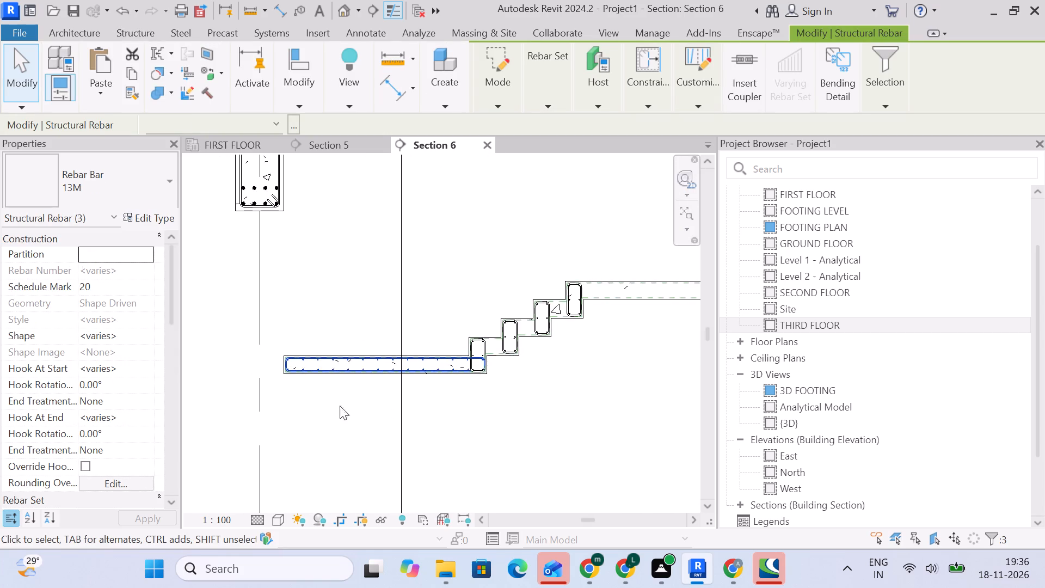
pyautogui.scroll(4, 316, 405)
pyautogui.moveTo(316, 98); pyautogui.dragTo(319, 105)
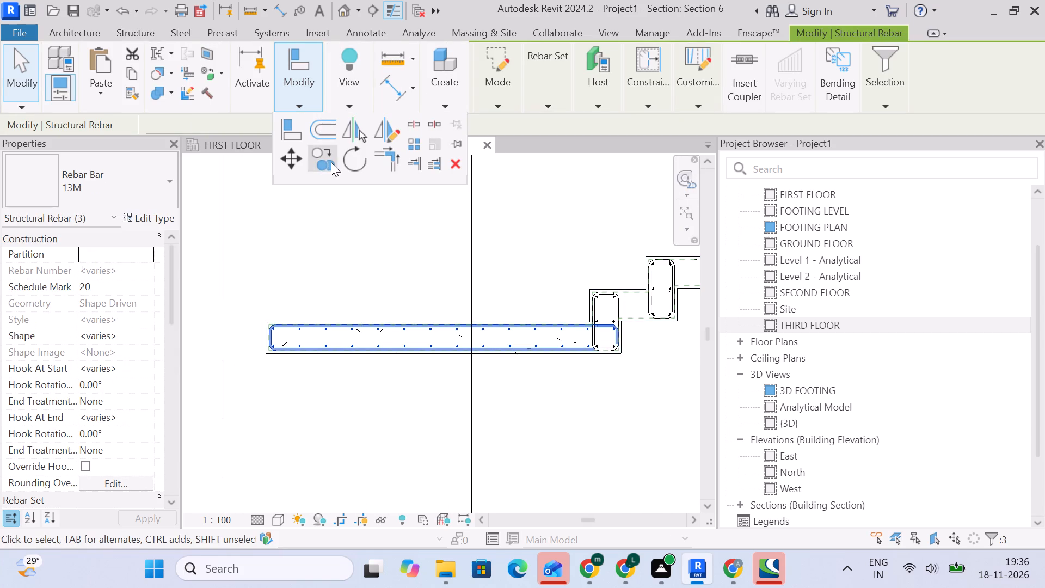
pyautogui.click(331, 162)
pyautogui.scroll(5, 256, 378)
pyautogui.scroll(-12, 276, 347)
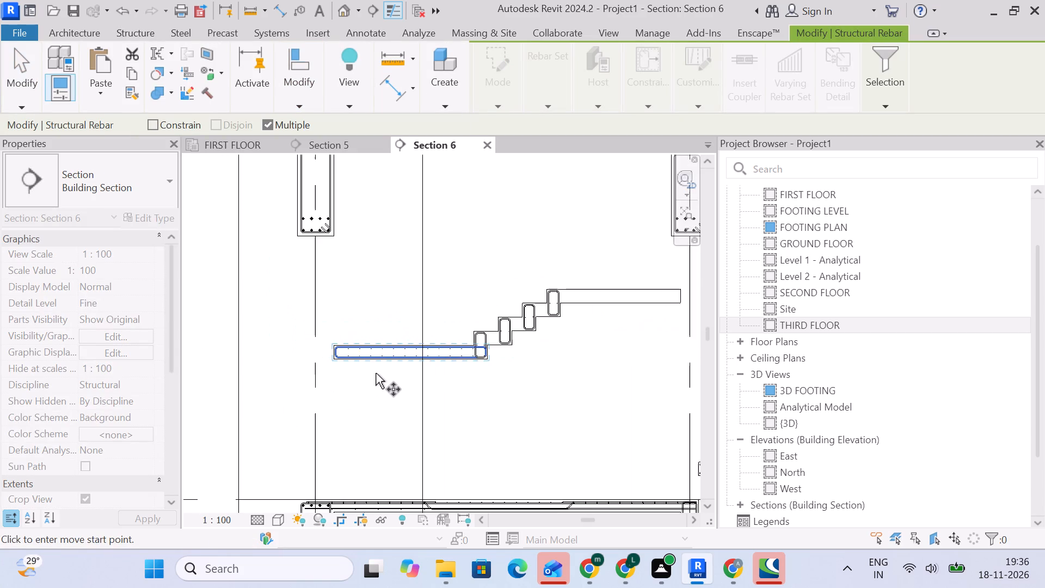
pyautogui.scroll(5, 367, 377)
pyautogui.scroll(11, 313, 326)
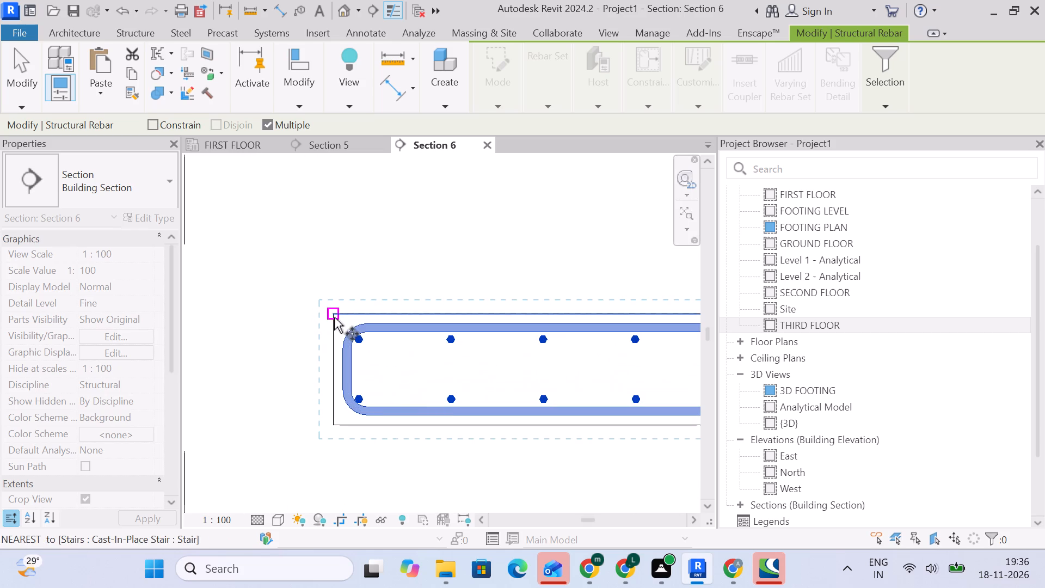
pyautogui.click(333, 316)
pyautogui.scroll(-6, 554, 316)
pyautogui.moveTo(552, 322); pyautogui.dragTo(335, 387, button='middle')
pyautogui.scroll(1, 335, 387)
pyautogui.scroll(-6, 442, 320)
pyautogui.moveTo(451, 328); pyautogui.dragTo(217, 393, button='middle')
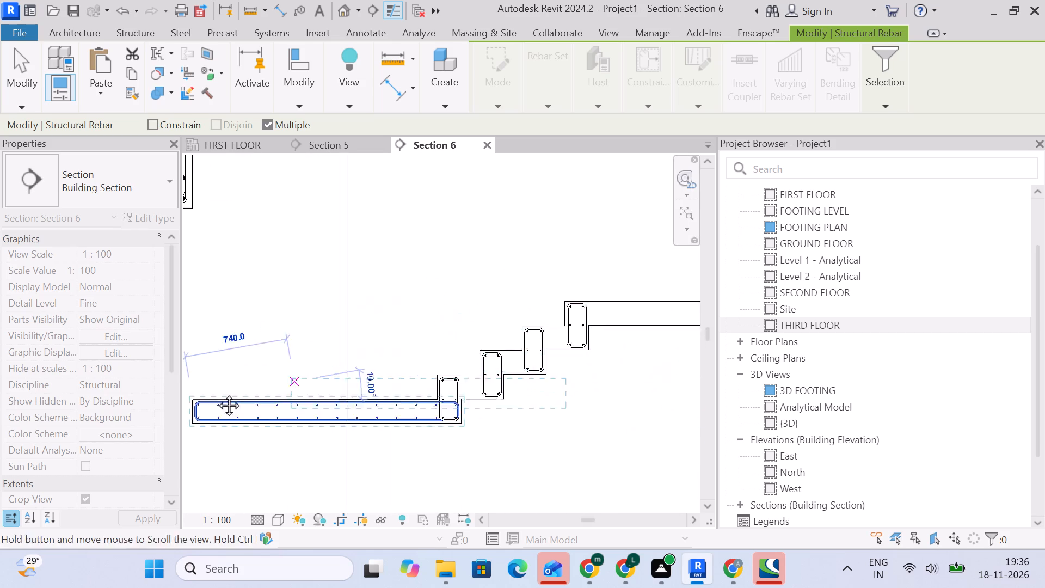
pyautogui.moveTo(217, 393); pyautogui.dragTo(215, 393, button='middle')
pyautogui.scroll(9, 479, 322)
pyautogui.click(494, 297)
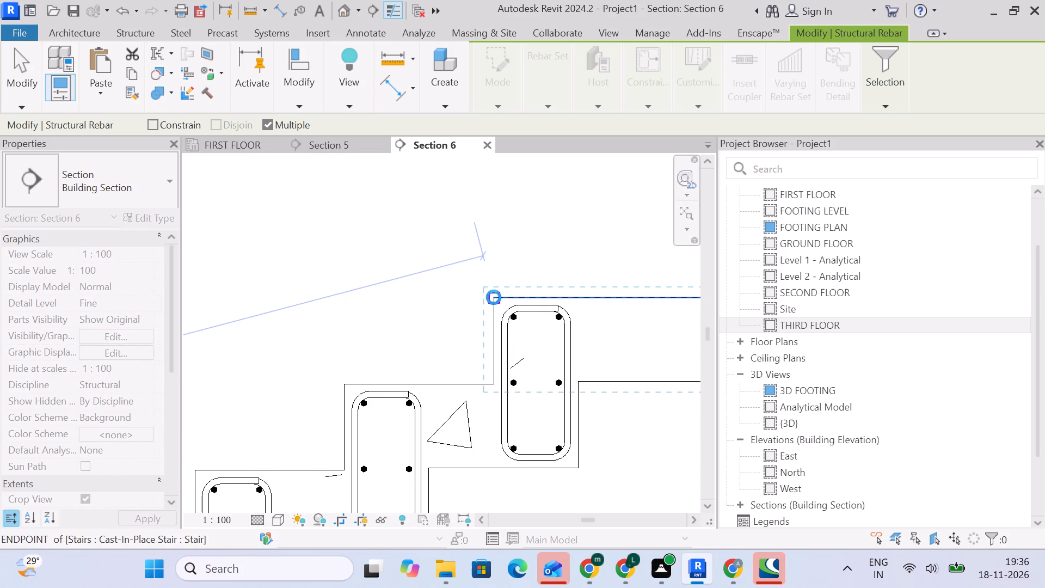
pyautogui.scroll(-5, 491, 302)
pyautogui.moveTo(501, 309); pyautogui.dragTo(399, 292, button='middle')
pyautogui.scroll(5, 480, 339)
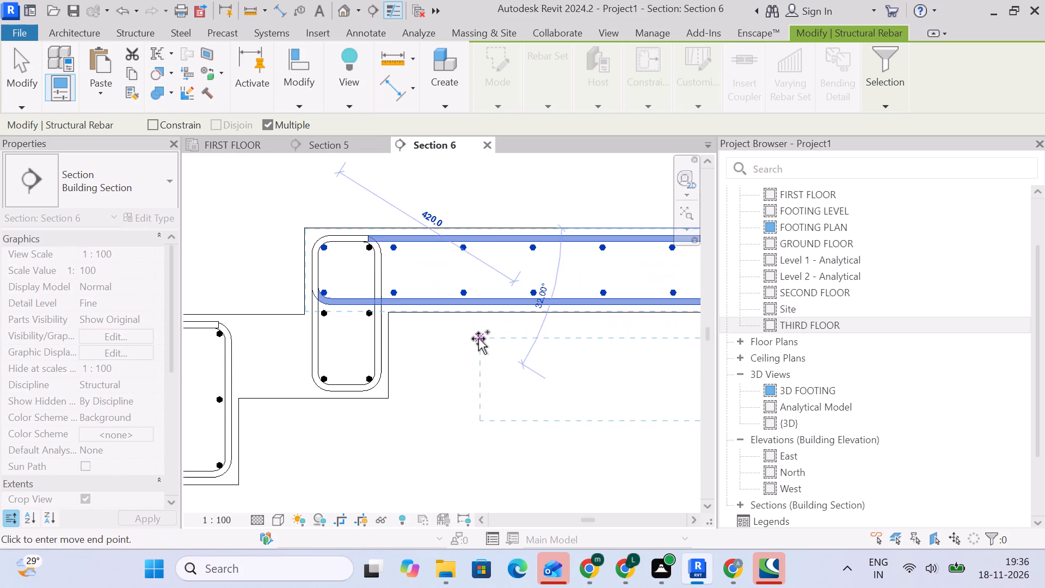
pyautogui.click(30, 82)
# Shorten the copied upper landing tie by bringing its outer end segment and hooked end inside the landing's free edge.
pyautogui.scroll(-5, 585, 329)
pyautogui.moveTo(639, 342); pyautogui.dragTo(417, 315, button='middle')
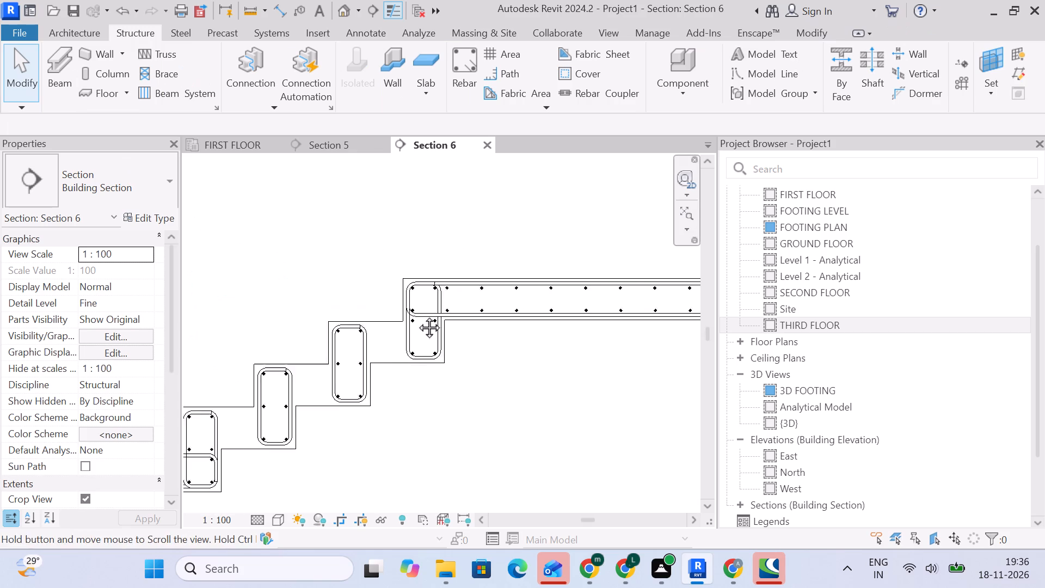
pyautogui.moveTo(417, 315); pyautogui.dragTo(261, 304, button='middle')
pyautogui.scroll(5, 482, 292)
pyautogui.click(623, 241)
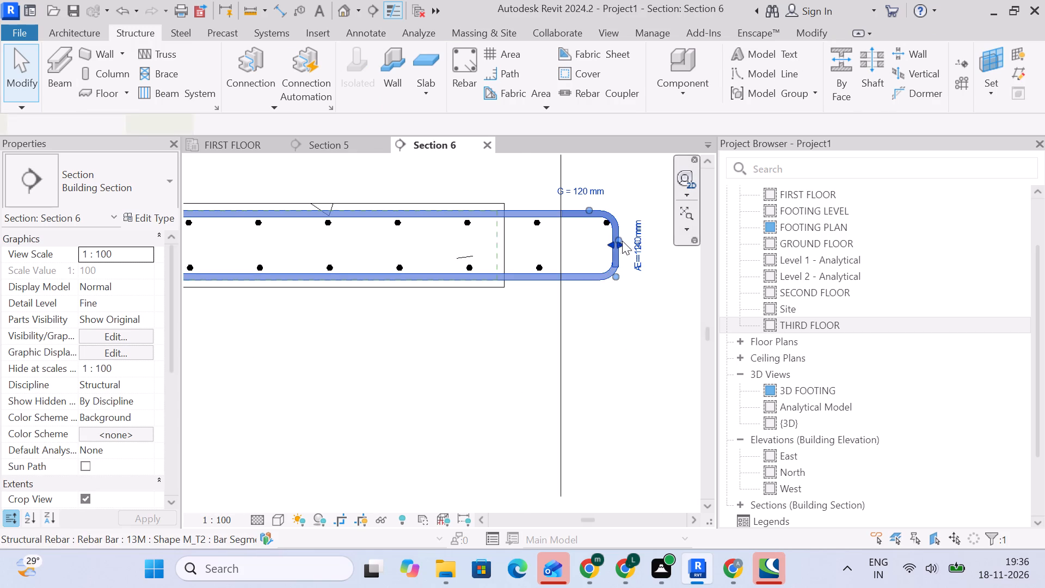
pyautogui.moveTo(616, 246); pyautogui.dragTo(501, 244)
pyautogui.click(530, 338)
pyautogui.click(614, 257)
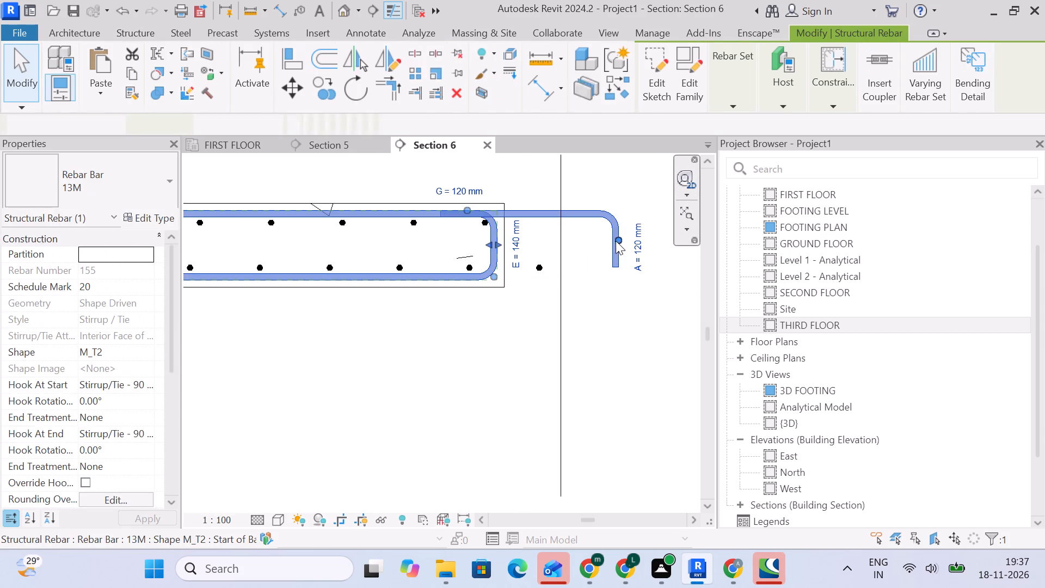
pyautogui.moveTo(617, 239); pyautogui.dragTo(500, 238)
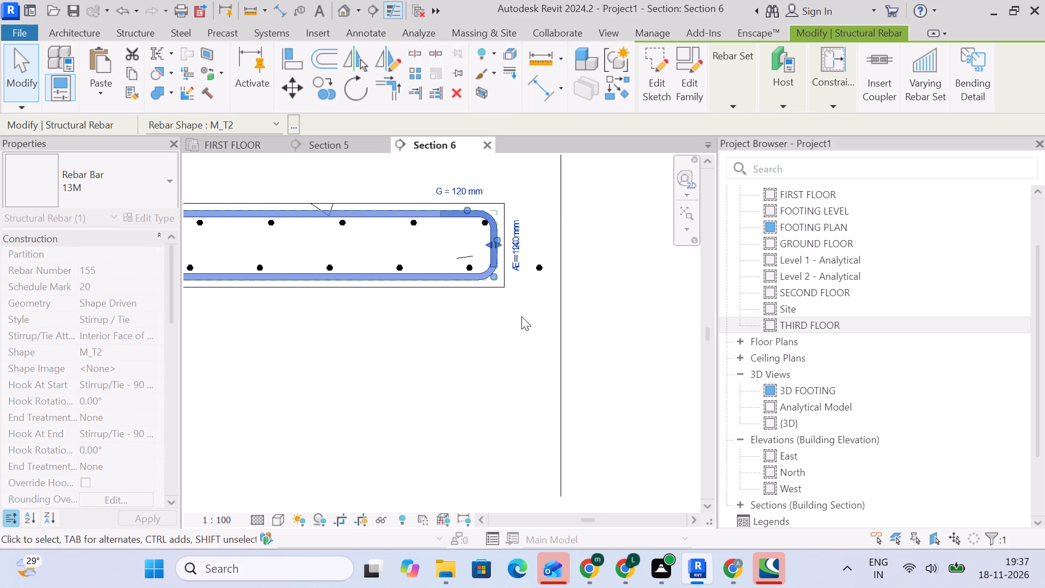
pyautogui.click(530, 329)
# Pull the upper landing's lower bar set inward so its outer end bar sits in the shortened tie's bottom corner.
pyautogui.click(539, 270)
pyautogui.moveTo(538, 268); pyautogui.dragTo(477, 267)
pyautogui.scroll(9, 476, 266)
pyautogui.moveTo(477, 269); pyautogui.dragTo(507, 271)
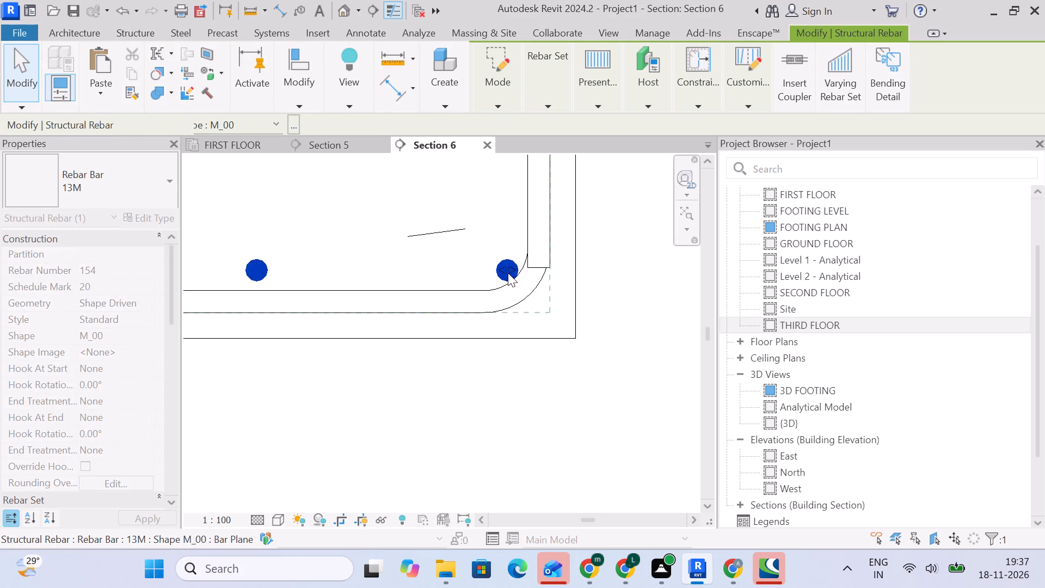
# Nudge the upper bar set's outer end bar slightly inward at the upper landing's free end, above the lower set's end bar.
pyautogui.scroll(-5, 509, 277)
pyautogui.moveTo(508, 298); pyautogui.dragTo(528, 406, button='middle')
pyautogui.scroll(5, 524, 377)
pyautogui.click(532, 278)
pyautogui.click(532, 271)
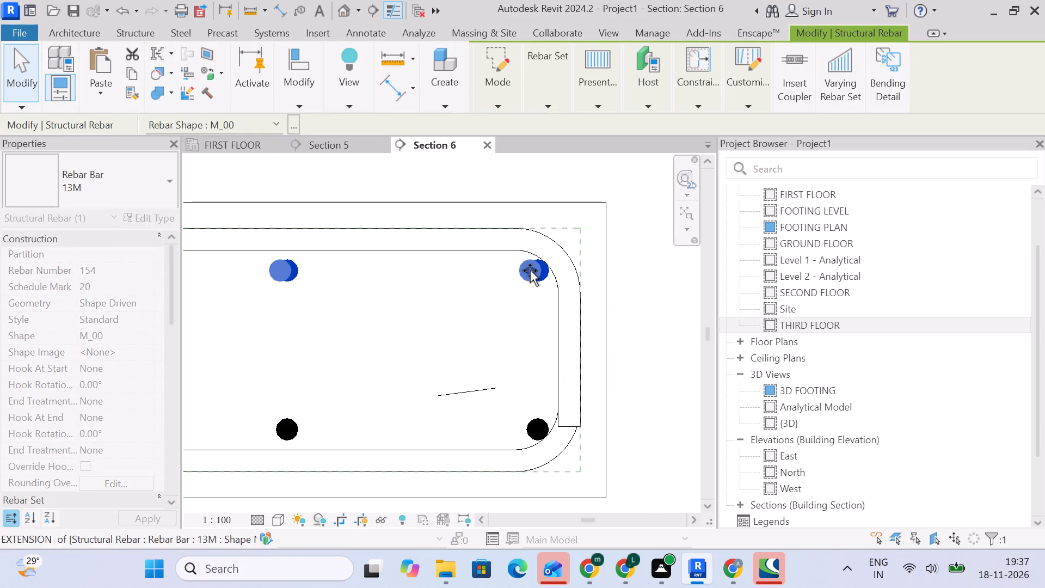
pyautogui.click(530, 271)
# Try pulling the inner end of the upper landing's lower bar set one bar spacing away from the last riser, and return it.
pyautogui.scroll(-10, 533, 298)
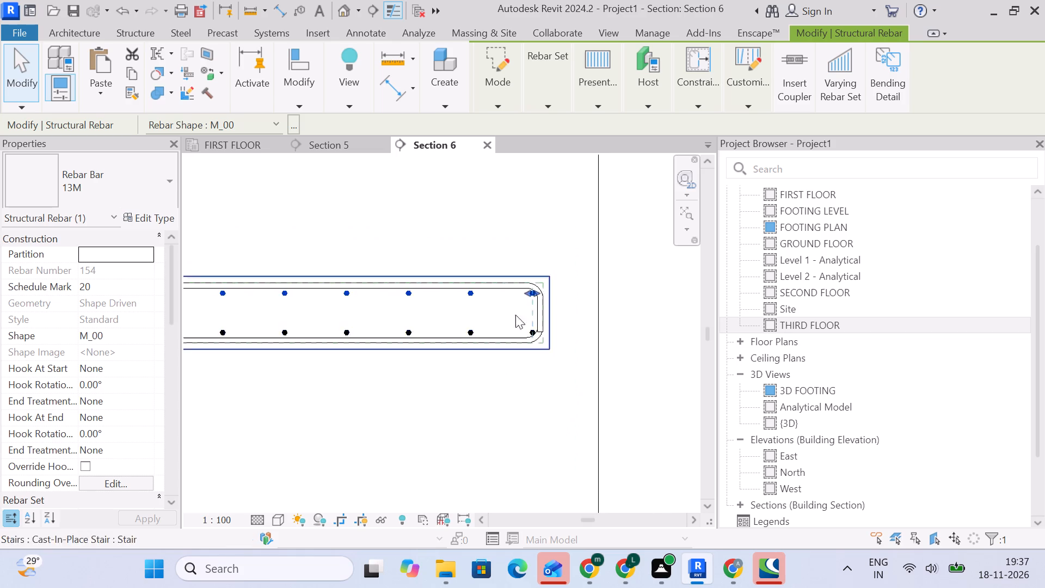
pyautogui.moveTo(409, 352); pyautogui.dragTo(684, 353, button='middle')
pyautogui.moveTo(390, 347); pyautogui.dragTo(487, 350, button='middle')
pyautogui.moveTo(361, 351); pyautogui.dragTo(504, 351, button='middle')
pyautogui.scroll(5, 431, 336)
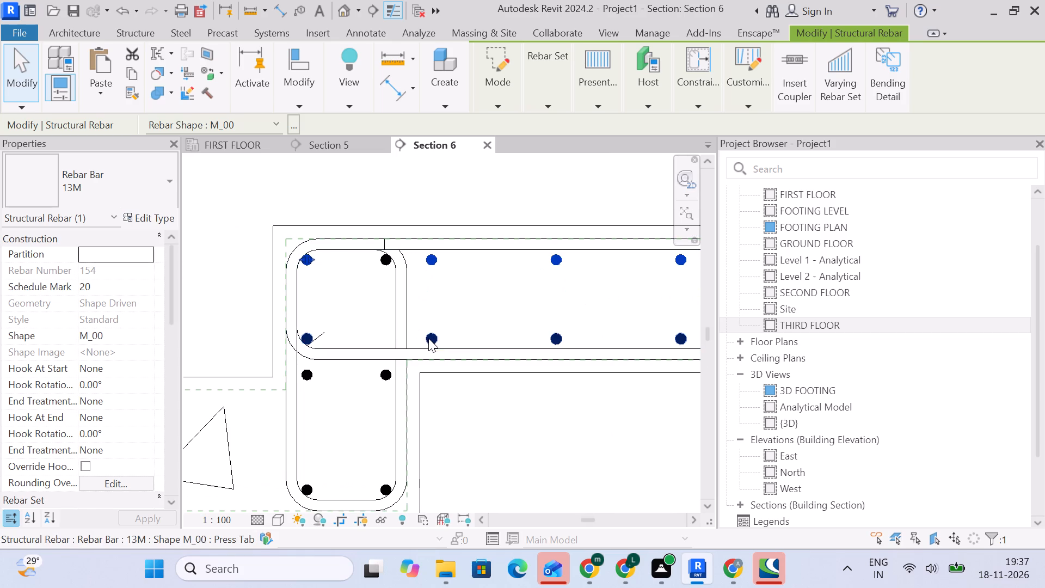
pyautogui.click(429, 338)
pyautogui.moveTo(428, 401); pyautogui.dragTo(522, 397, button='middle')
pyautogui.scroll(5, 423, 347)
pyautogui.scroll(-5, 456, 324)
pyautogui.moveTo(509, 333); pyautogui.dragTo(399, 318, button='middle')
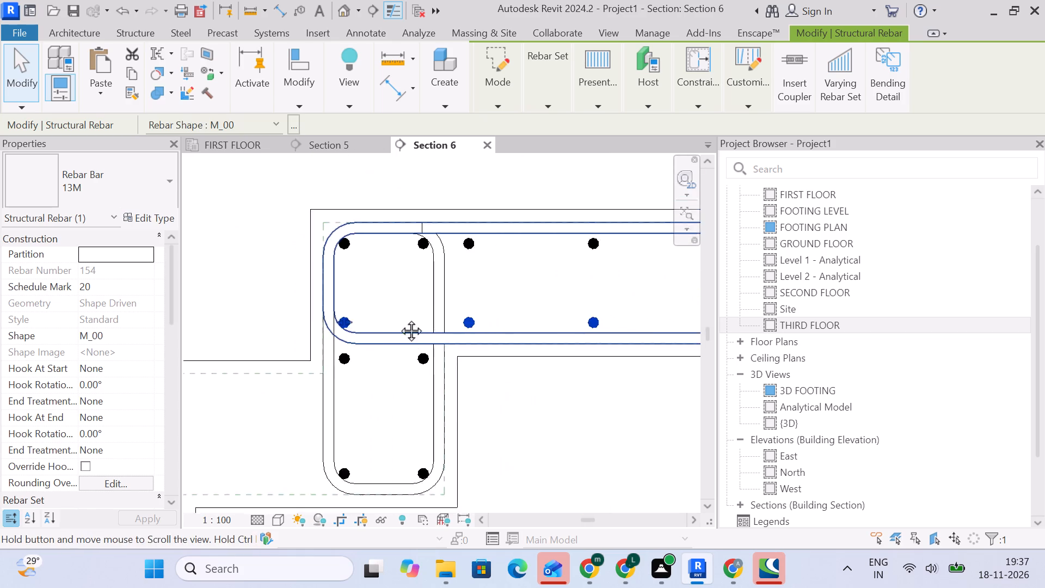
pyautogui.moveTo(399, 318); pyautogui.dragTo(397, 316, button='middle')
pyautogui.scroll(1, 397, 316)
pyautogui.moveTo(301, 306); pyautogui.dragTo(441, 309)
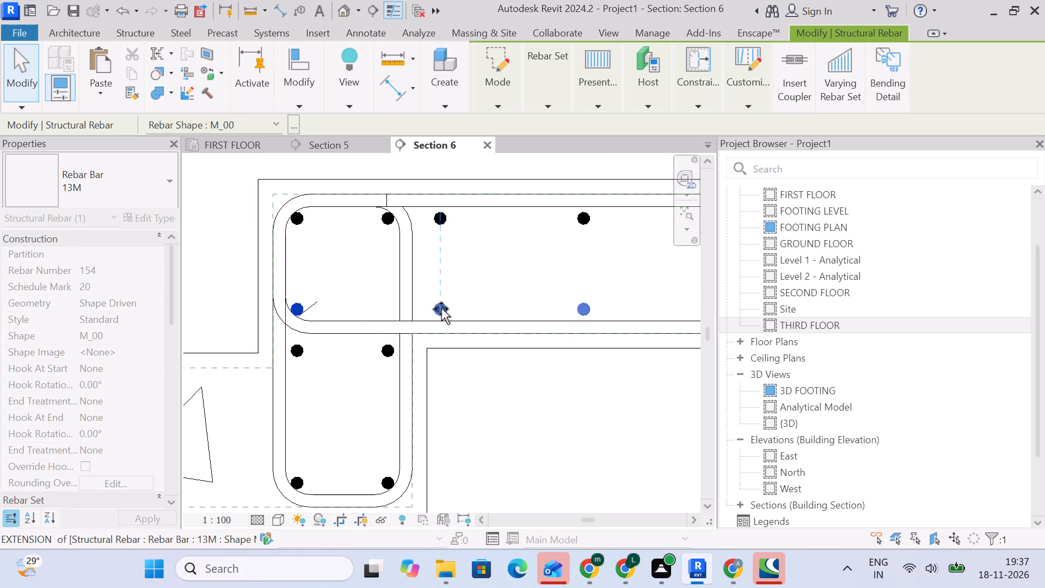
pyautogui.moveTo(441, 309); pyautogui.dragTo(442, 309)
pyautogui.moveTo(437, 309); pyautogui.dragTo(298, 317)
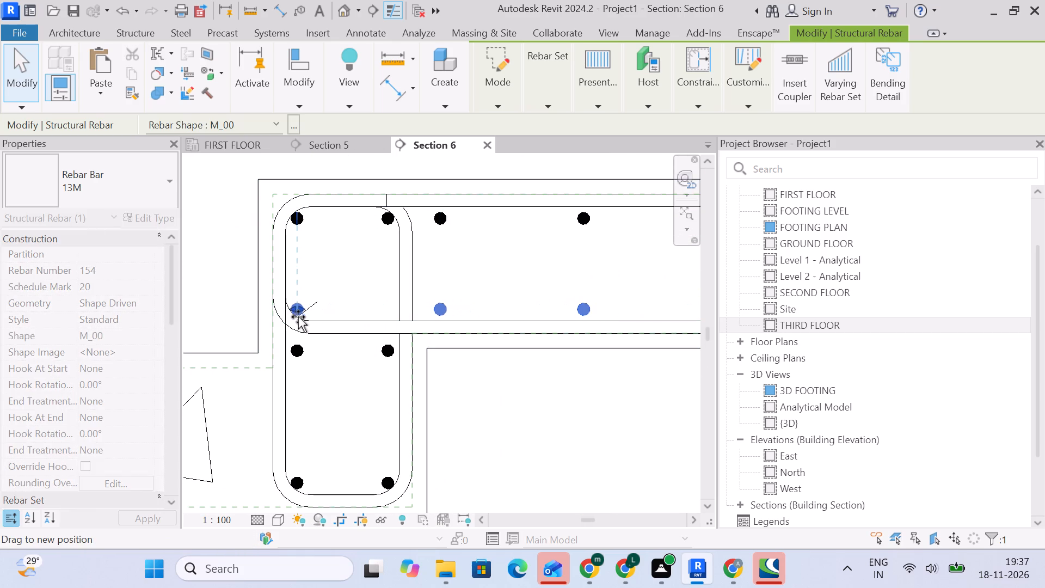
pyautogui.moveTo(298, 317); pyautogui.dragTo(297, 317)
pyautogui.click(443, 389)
# Pull the inner end bar of the upper landing's upper bar set to the next bar position, just beyond the last riser's tie.
pyautogui.click(438, 220)
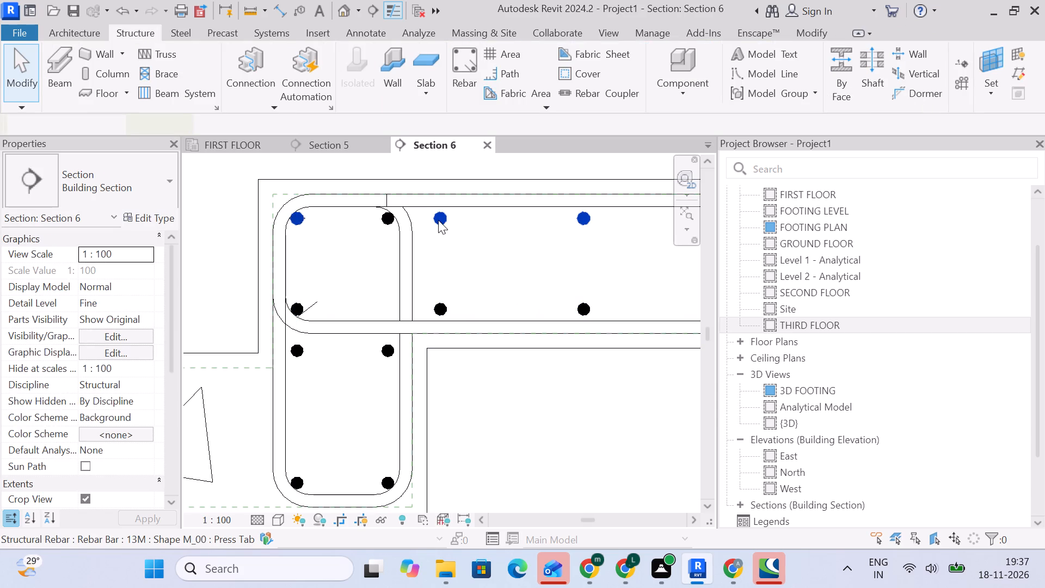
pyautogui.moveTo(292, 217); pyautogui.dragTo(441, 221)
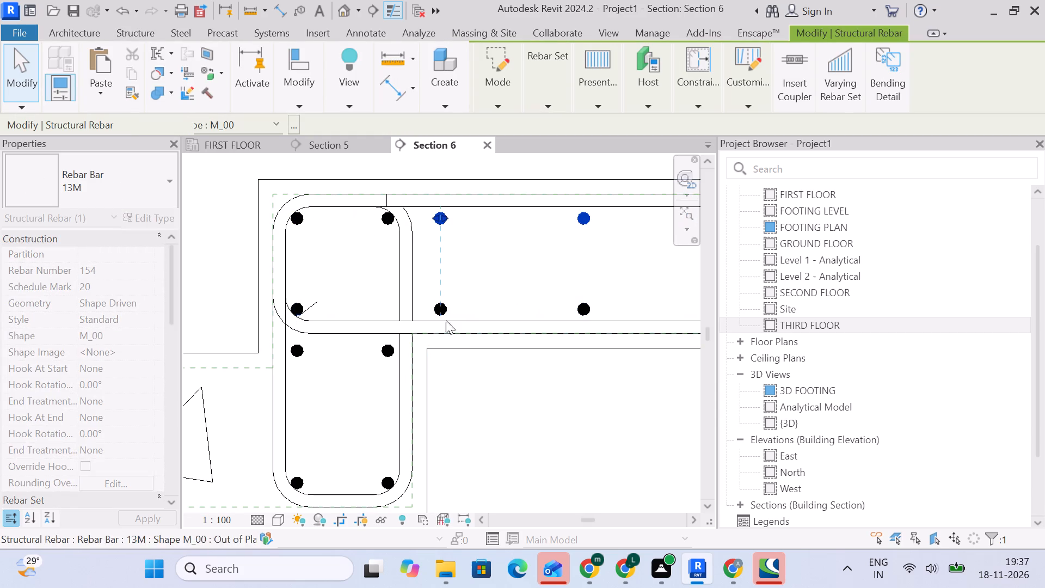
pyautogui.click(465, 372)
# Examine the ties and bars along the stair risers and where they meet both landings.
pyautogui.scroll(-5, 390, 333)
pyautogui.moveTo(518, 352); pyautogui.dragTo(519, 351, button='middle')
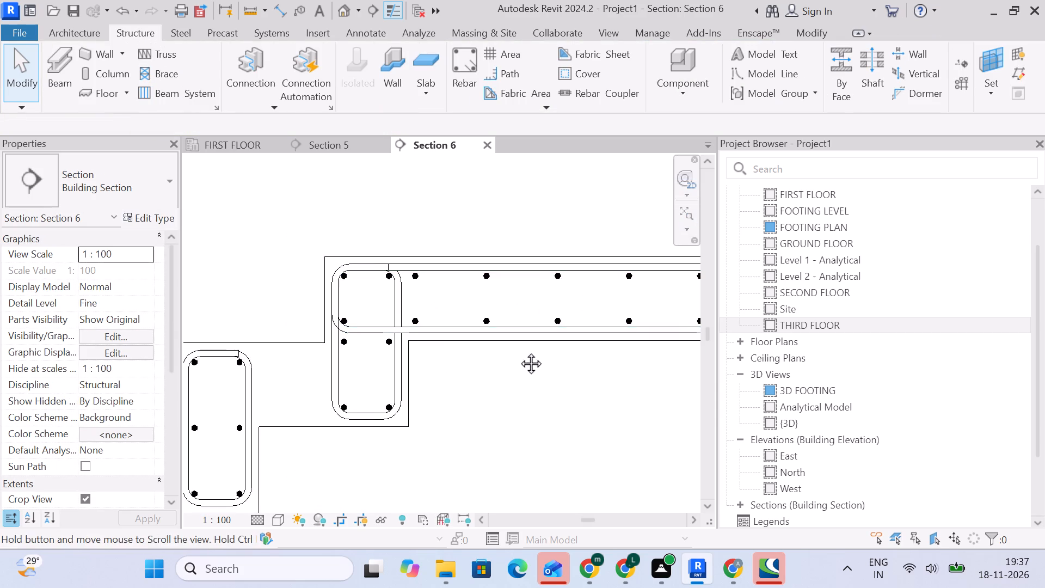
pyautogui.moveTo(519, 351); pyautogui.dragTo(459, 299, button='middle')
pyautogui.scroll(-5, 458, 298)
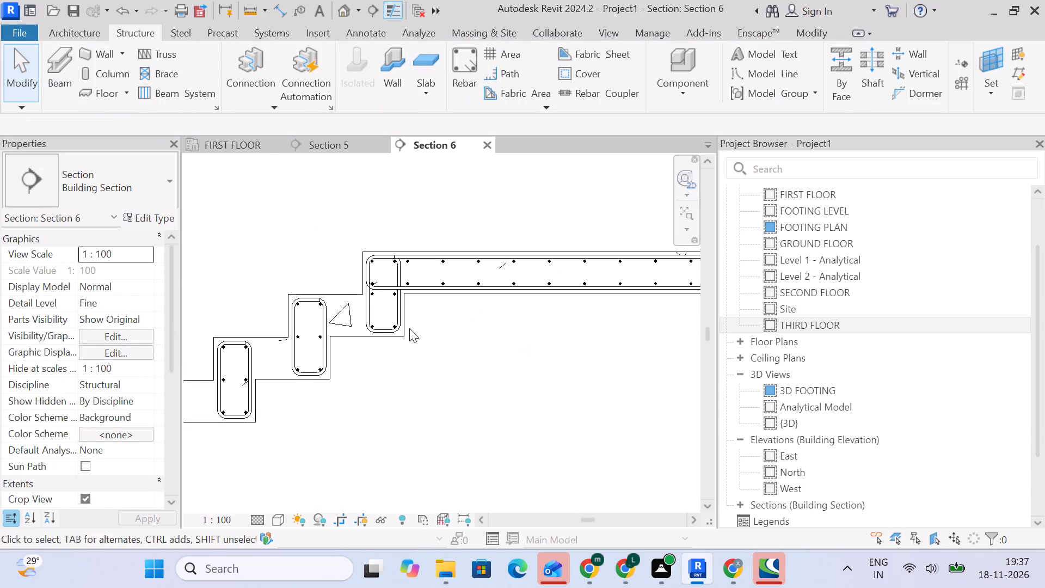
pyautogui.scroll(3, 377, 290)
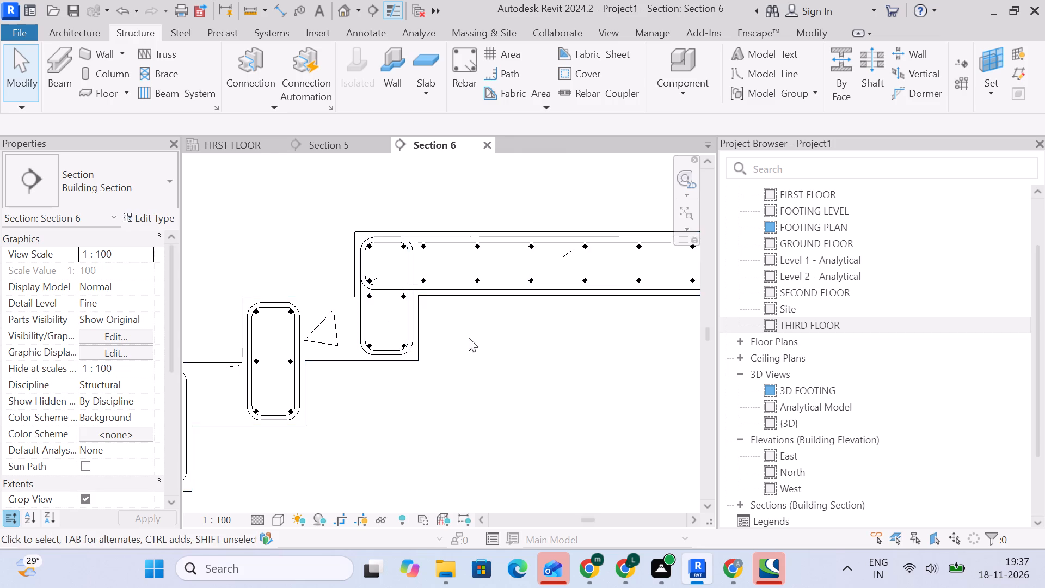
pyautogui.scroll(-4, 469, 338)
pyautogui.moveTo(477, 352); pyautogui.dragTo(428, 352, button='middle')
pyautogui.scroll(-4, 437, 349)
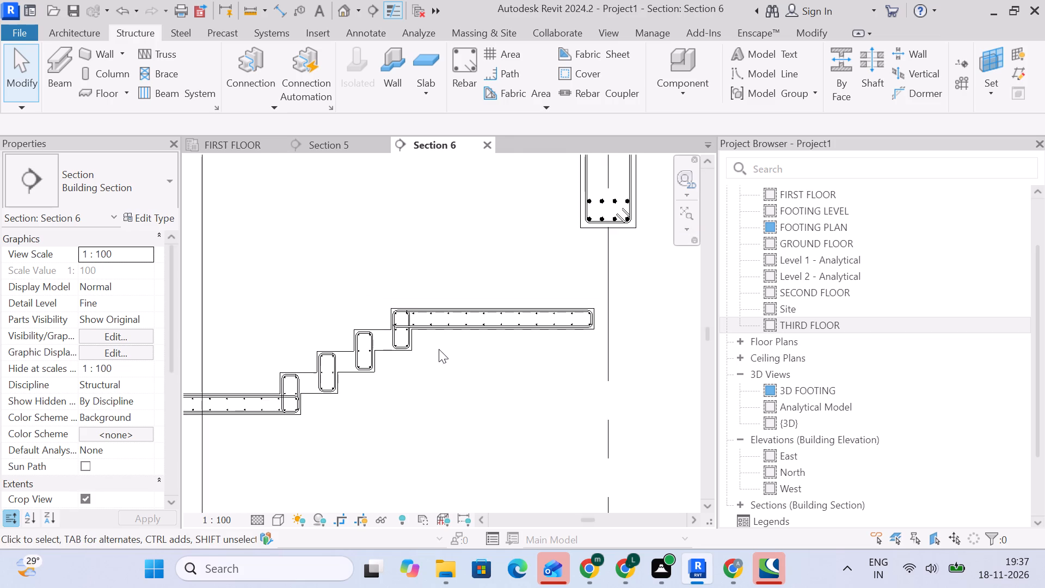
pyautogui.moveTo(440, 349); pyautogui.dragTo(538, 335, button='middle')
pyautogui.scroll(5, 391, 381)
pyautogui.scroll(4, 437, 395)
pyautogui.moveTo(500, 411); pyautogui.dragTo(499, 400, button='middle')
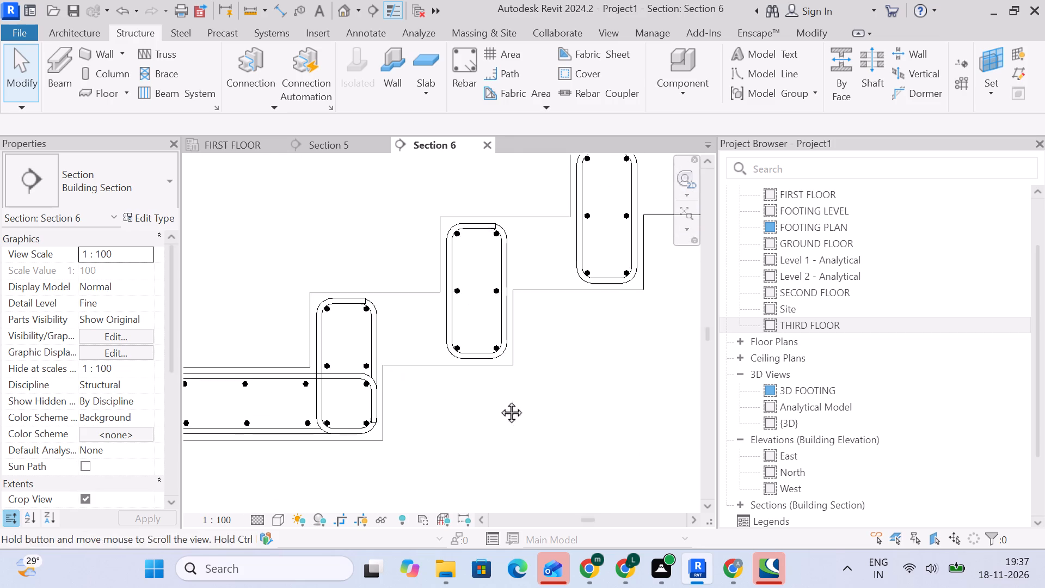
pyautogui.moveTo(499, 400); pyautogui.dragTo(492, 379, button='middle')
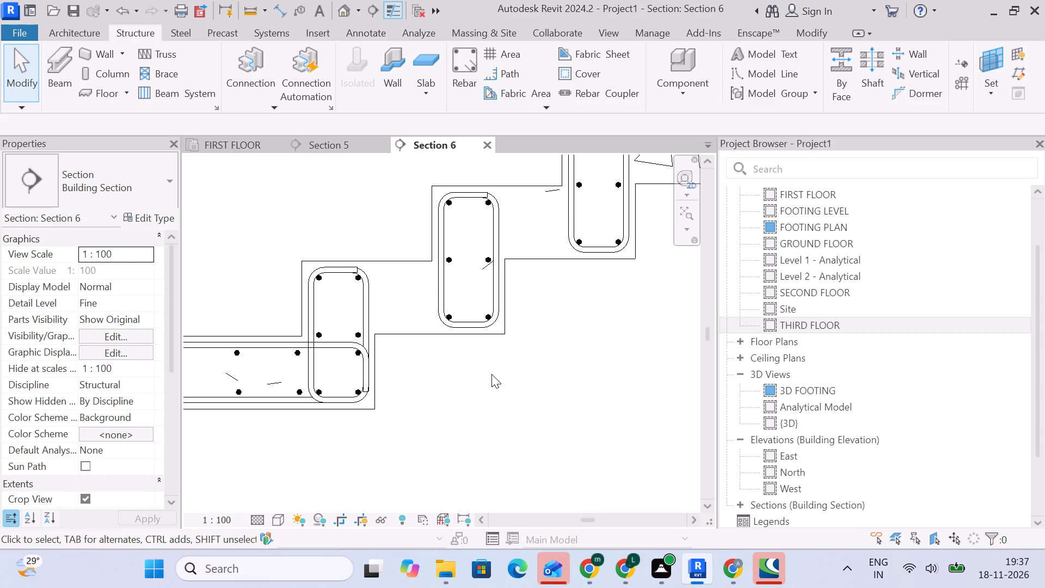
pyautogui.scroll(-3, 491, 374)
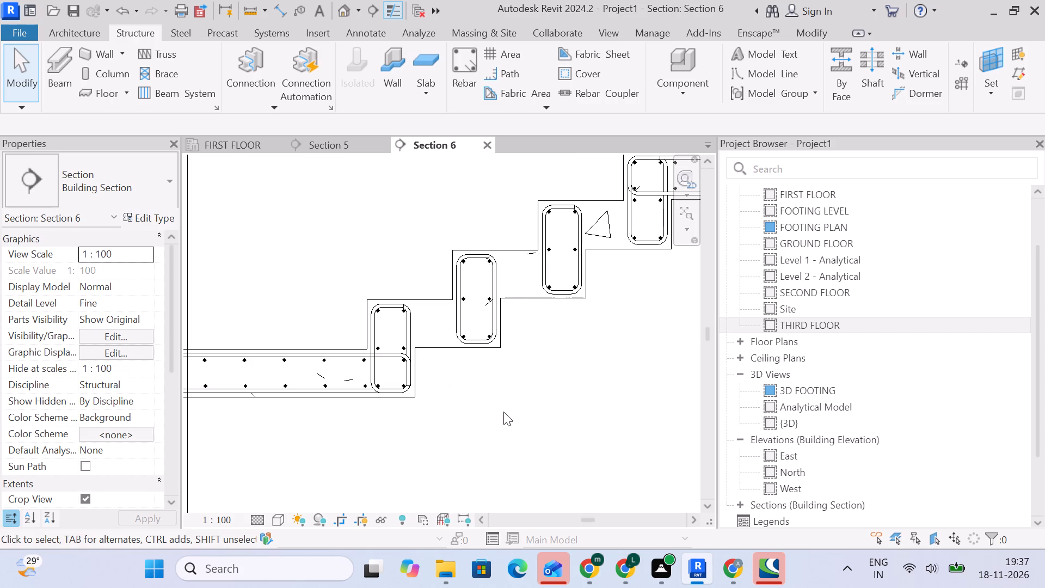
# Check the rebar set layout and spacing of the tie in the riser just above the lower landing's riser.
pyautogui.click(460, 64)
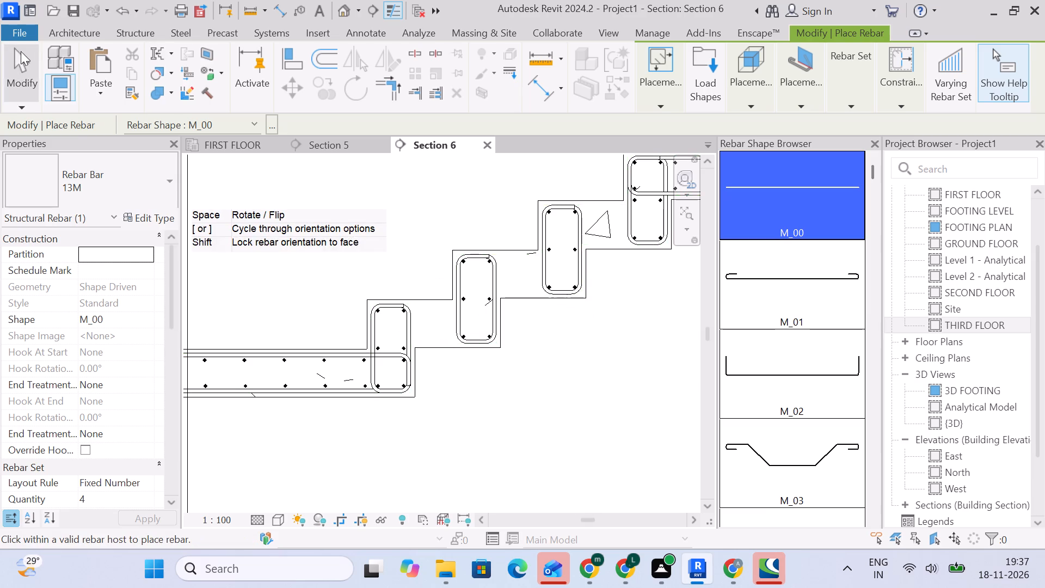
pyautogui.moveTo(21, 51); pyautogui.dragTo(23, 57)
pyautogui.scroll(3, 512, 269)
pyautogui.click(494, 272)
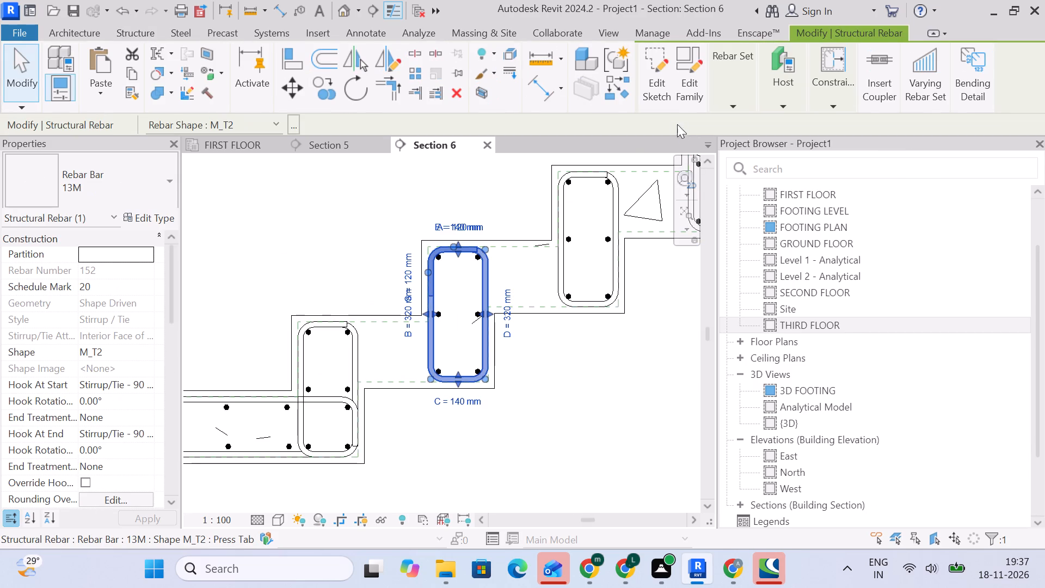
pyautogui.click(723, 101)
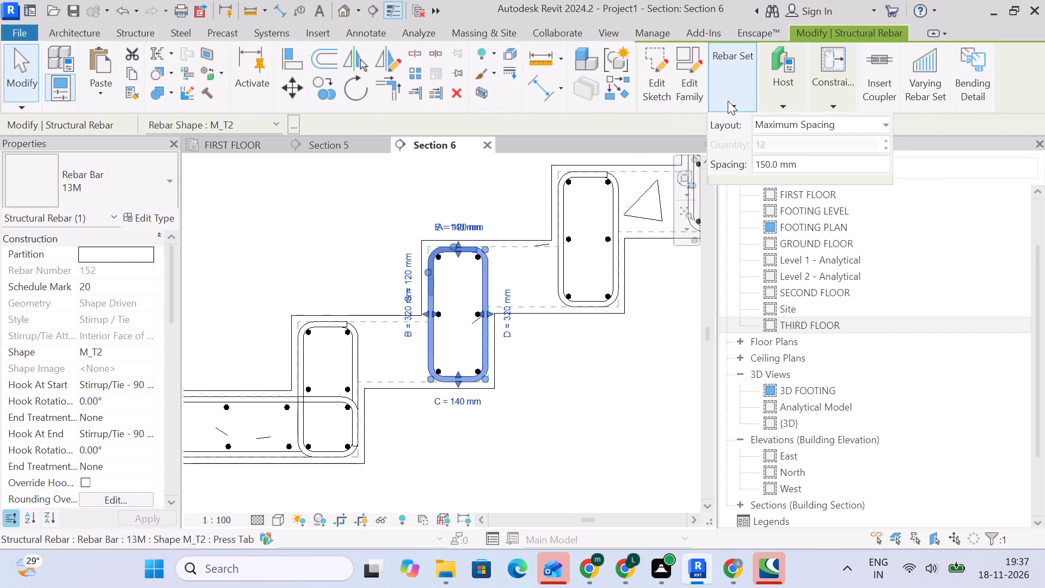
pyautogui.click(728, 101)
pyautogui.click(644, 388)
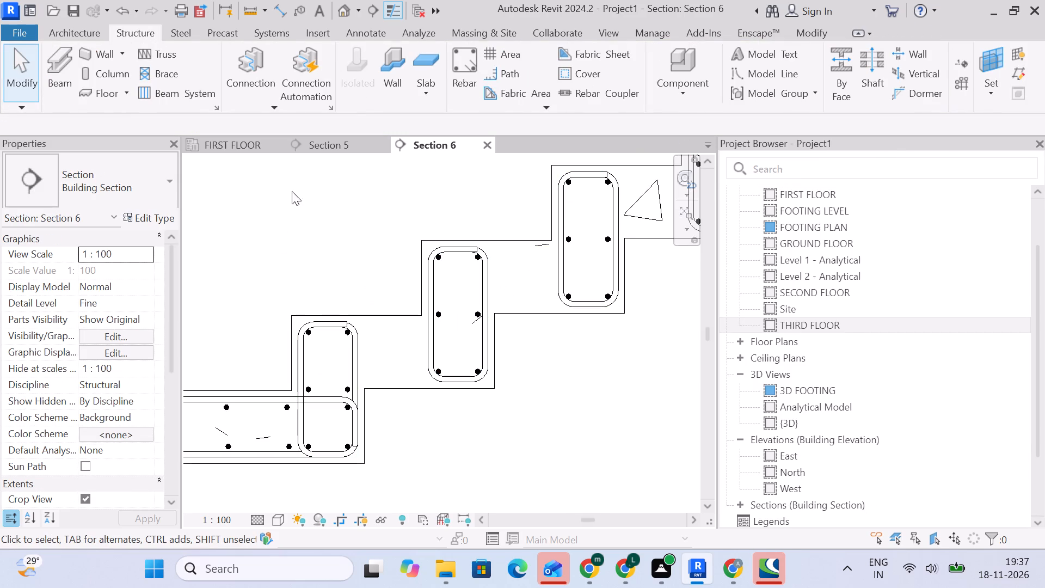
# Place 13M M_T2 ties parallel to the work plane in the three treads between the lower and upper landings.
pyautogui.click(475, 64)
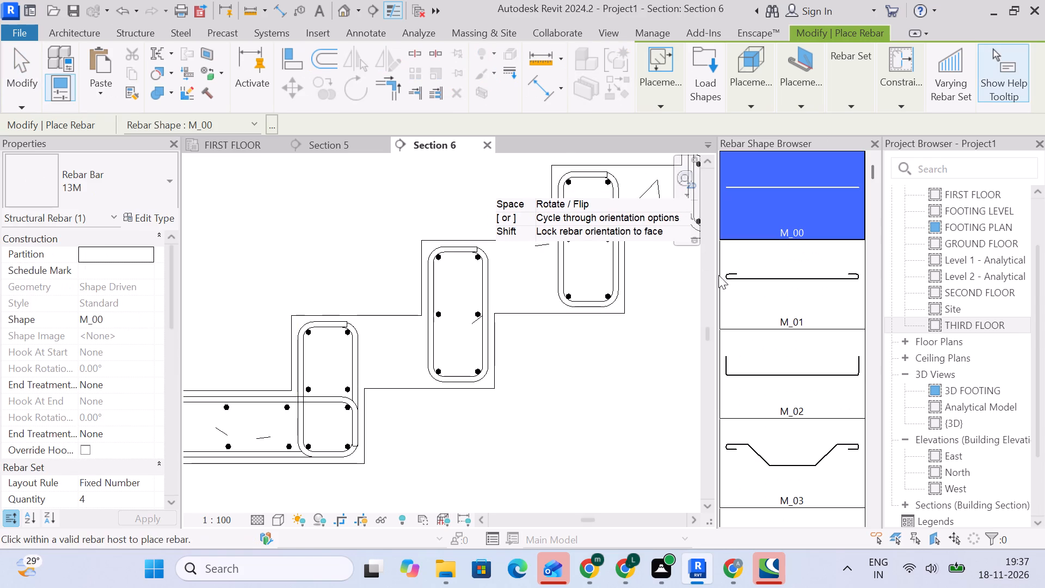
pyautogui.scroll(-20, 784, 318)
pyautogui.scroll(-19, 784, 318)
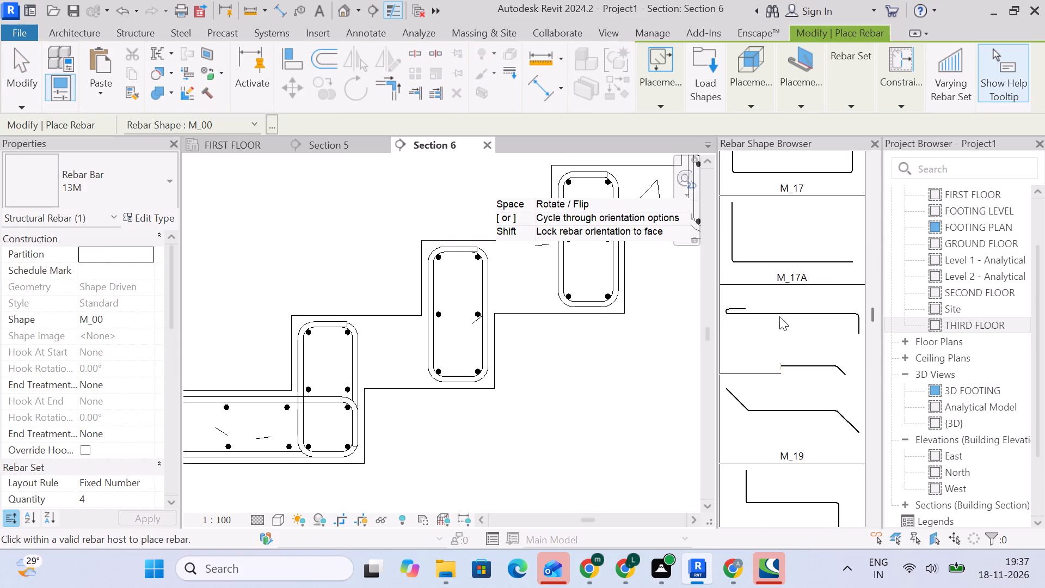
pyautogui.scroll(-20, 779, 316)
pyautogui.scroll(-10, 779, 316)
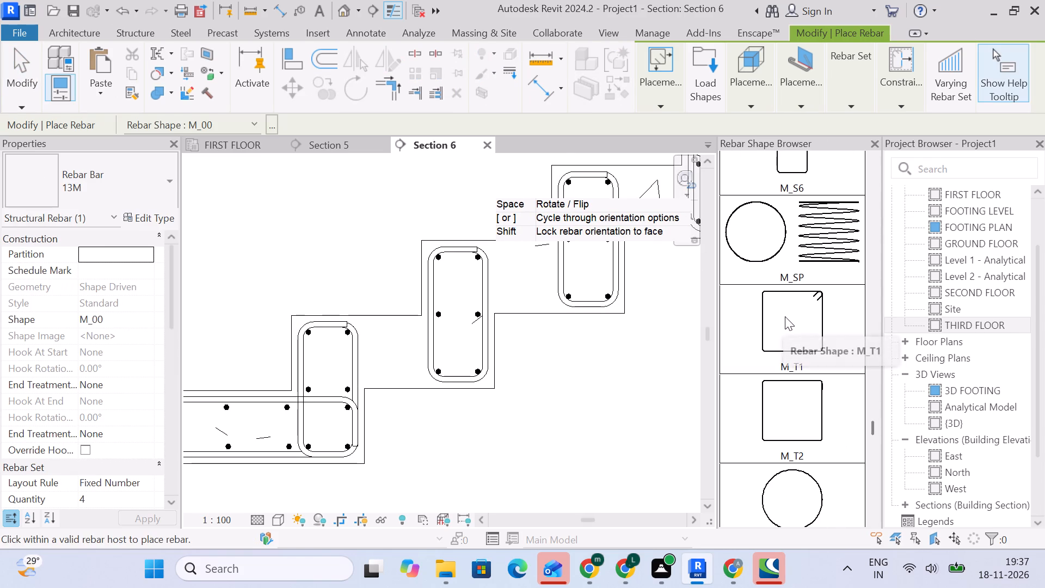
pyautogui.click(800, 403)
pyautogui.scroll(4, 407, 365)
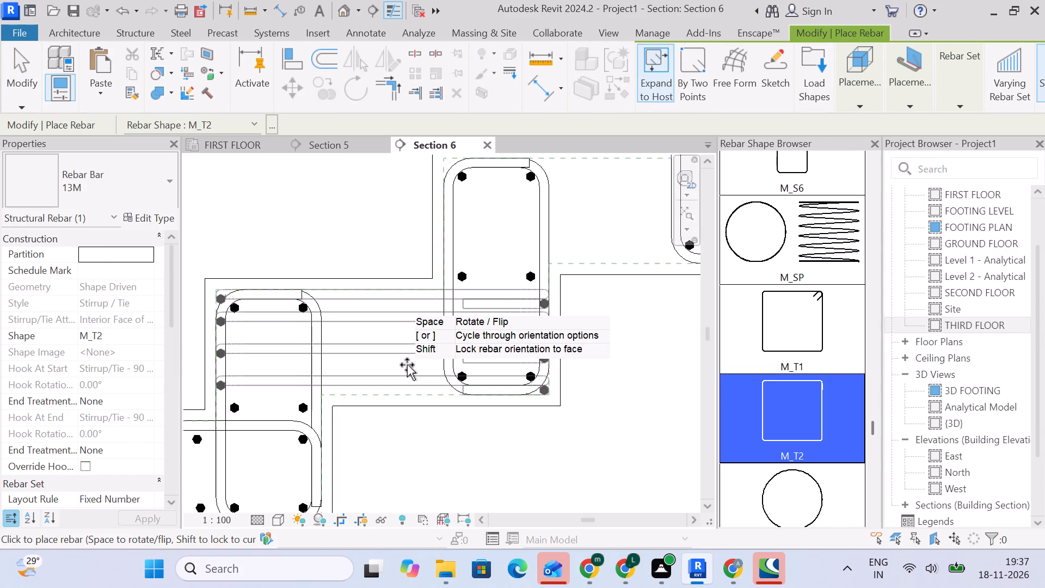
pyautogui.moveTo(413, 365); pyautogui.dragTo(429, 340, button='middle')
pyautogui.click(899, 90)
pyautogui.click(900, 121)
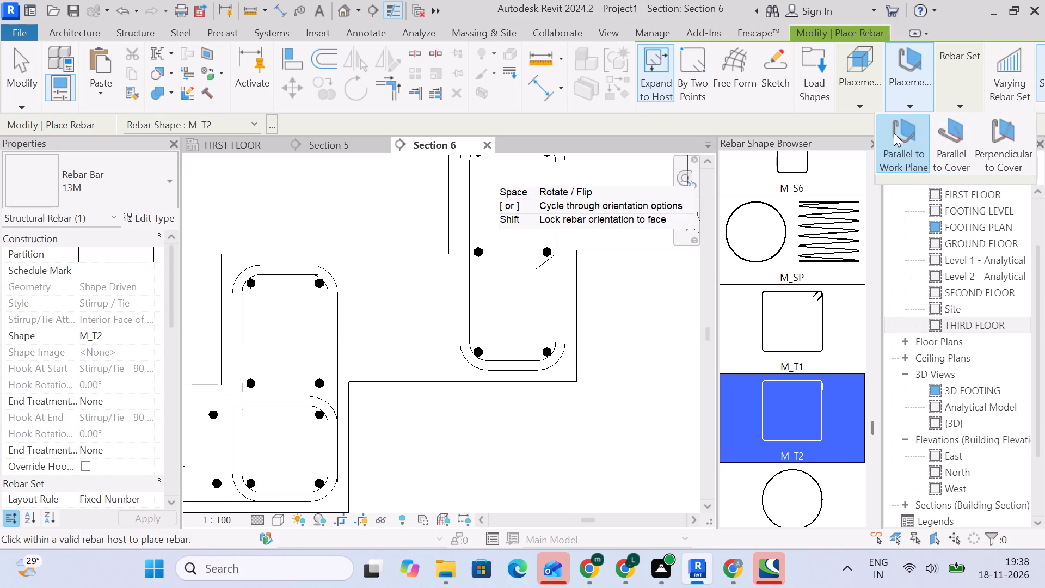
pyautogui.click(397, 333)
pyautogui.scroll(-5, 478, 404)
pyautogui.moveTo(515, 419); pyautogui.dragTo(372, 429, button='middle')
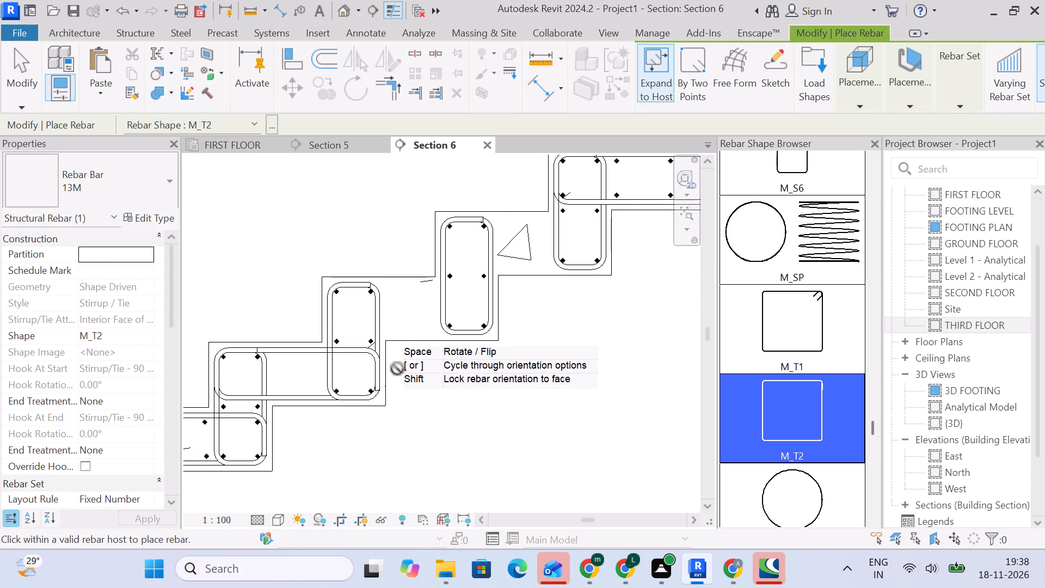
pyautogui.click(409, 321)
pyautogui.click(527, 255)
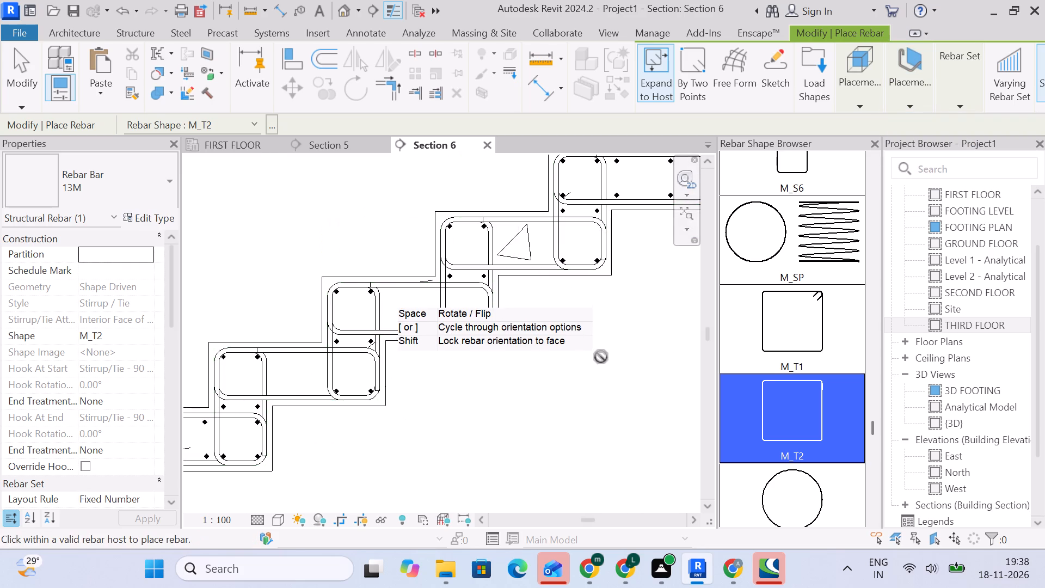
pyautogui.scroll(-5, 601, 357)
pyautogui.moveTo(599, 359); pyautogui.dragTo(540, 315, button='middle')
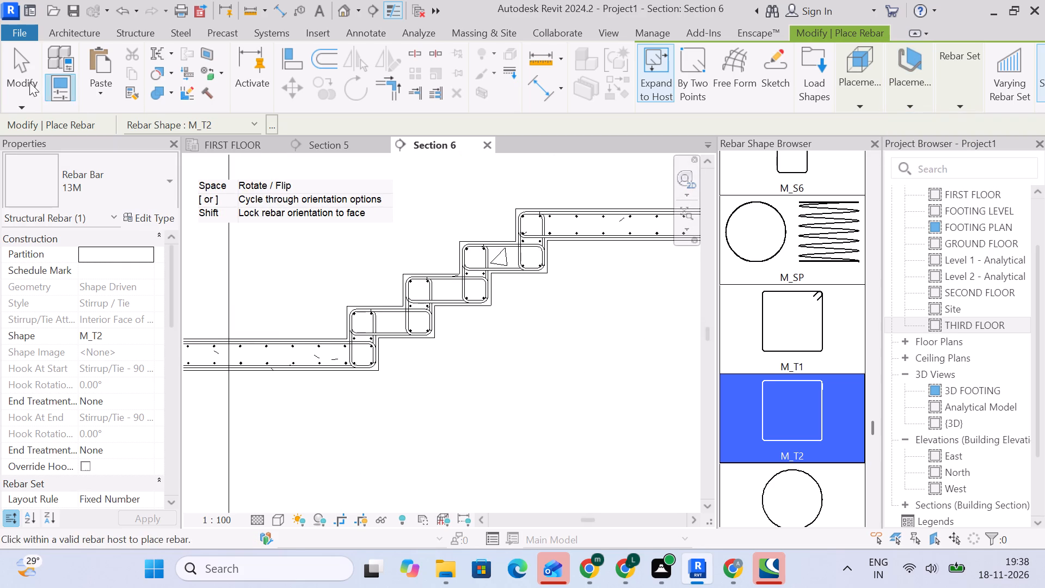
pyautogui.click(20, 78)
# Place two rows of straight M_00 13M bars, four per row, parallel to cover inside the lowest tread's tie.
pyautogui.scroll(10, 339, 308)
pyautogui.moveTo(490, 370); pyautogui.dragTo(429, 277, button='middle')
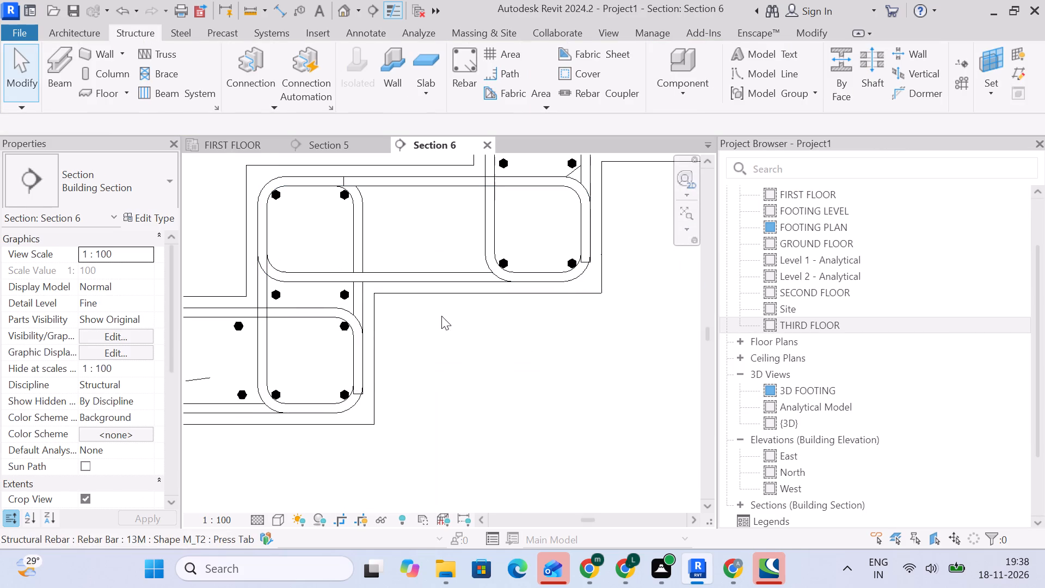
pyautogui.click(471, 94)
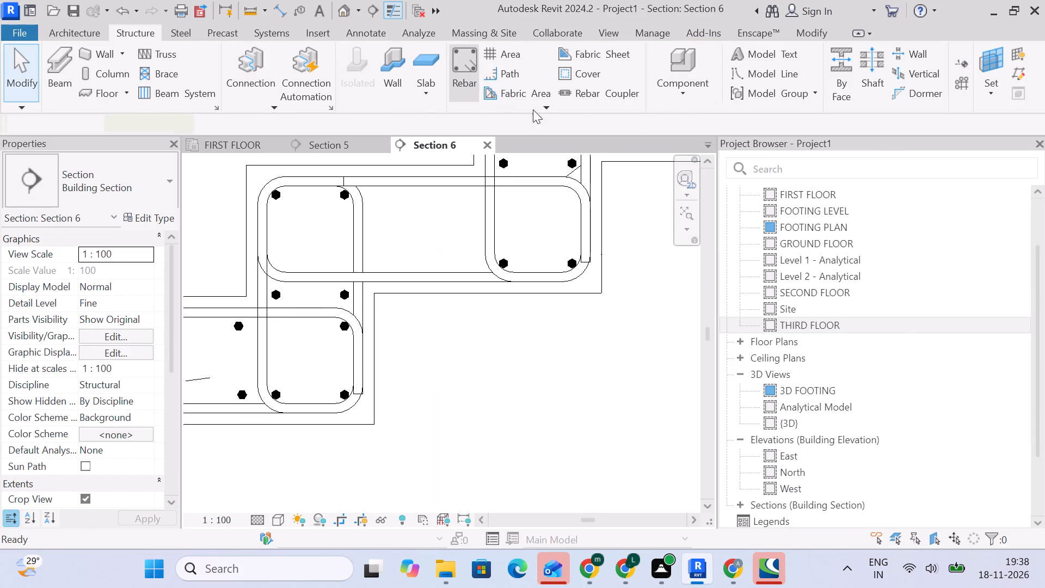
pyautogui.scroll(20, 752, 249)
pyautogui.scroll(20, 752, 249)
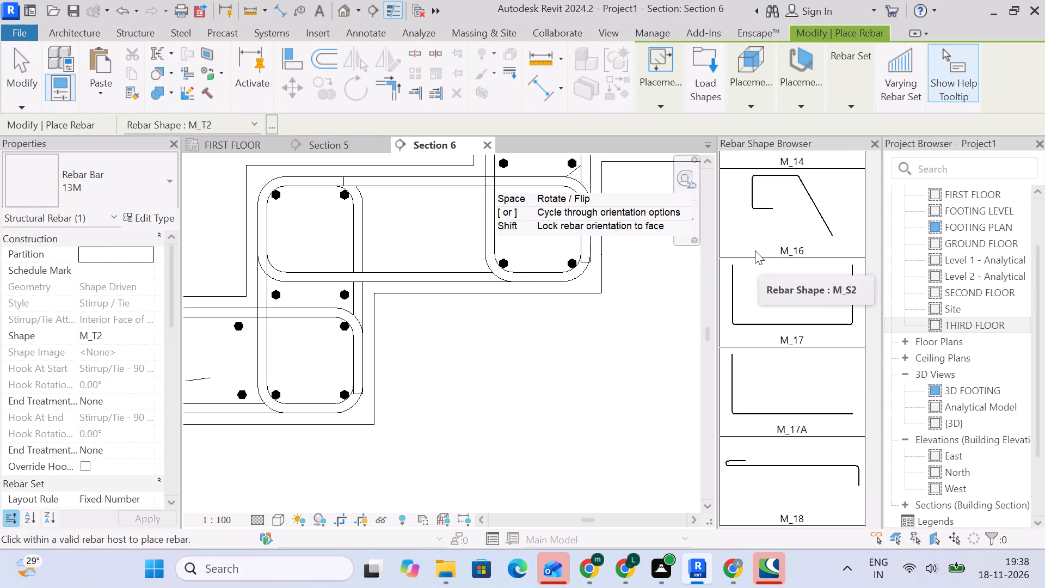
pyautogui.scroll(20, 755, 250)
pyautogui.scroll(20, 755, 250)
pyautogui.scroll(6, 755, 250)
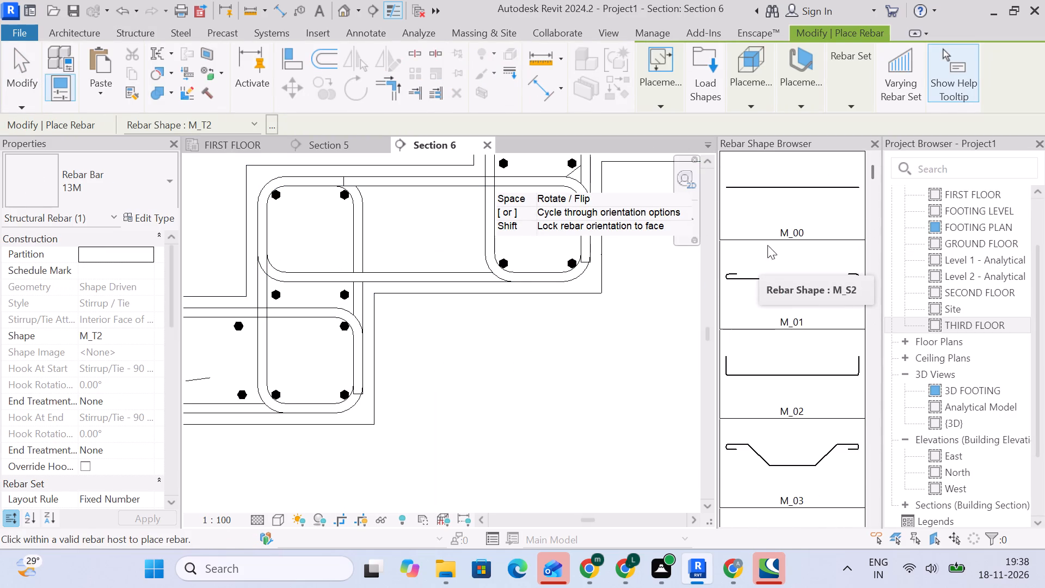
pyautogui.click(767, 197)
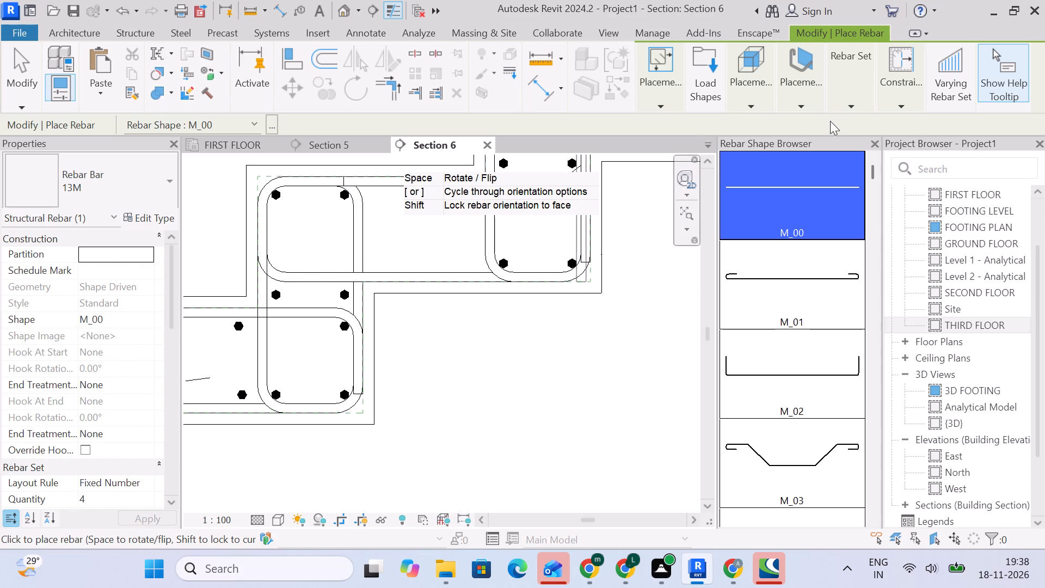
pyautogui.click(823, 105)
pyautogui.click(835, 133)
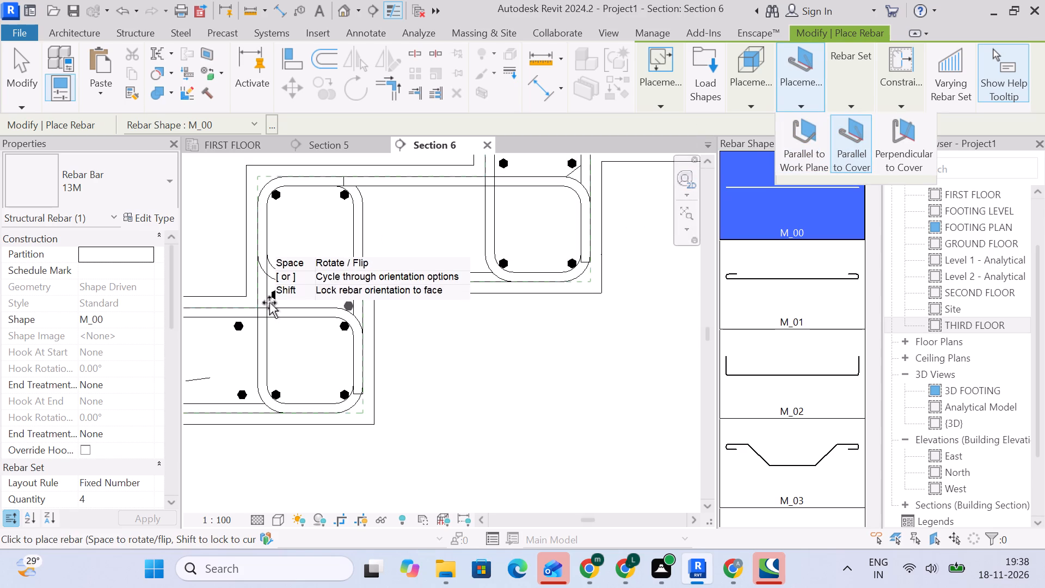
pyautogui.click(316, 259)
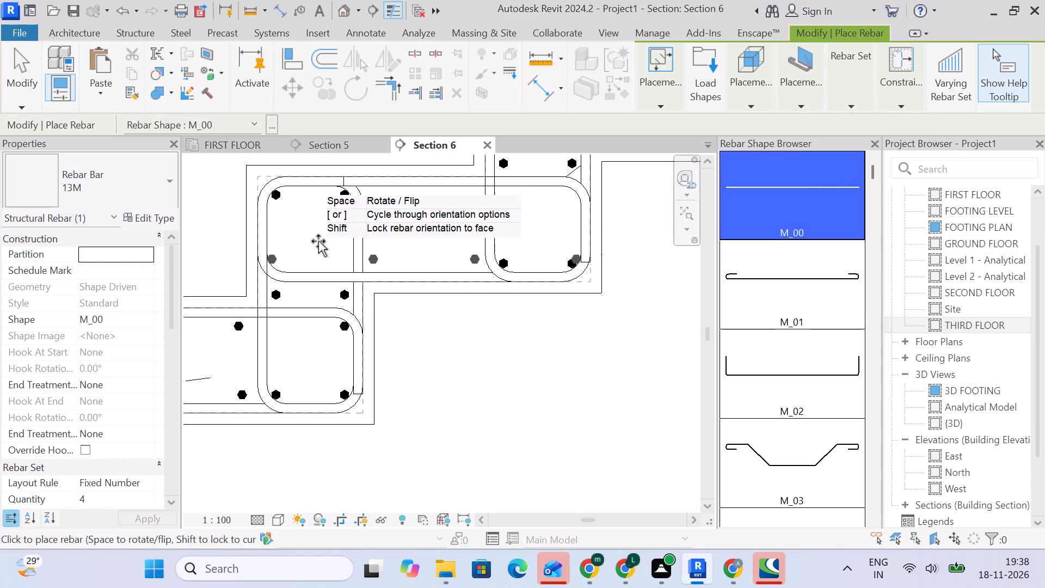
pyautogui.click(310, 230)
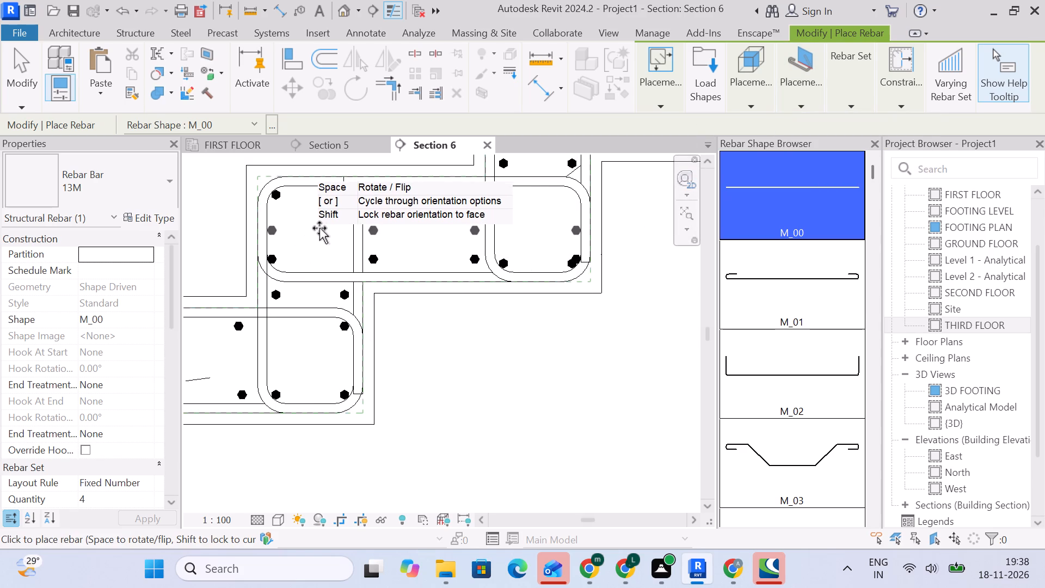
pyautogui.scroll(-3, 389, 228)
pyautogui.moveTo(390, 228); pyautogui.dragTo(384, 299, button='middle')
pyautogui.scroll(-1, 384, 299)
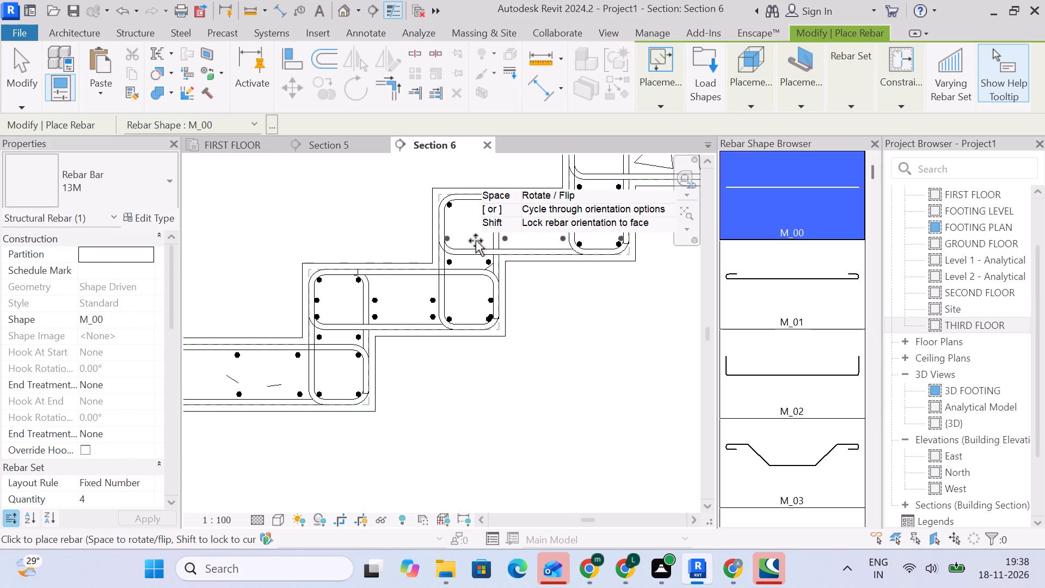
# Place two rows of straight 13M M_00 bars, four per row, inside the ties of both the middle and the highest tread.
pyautogui.scroll(5, 474, 234)
pyautogui.click(469, 242)
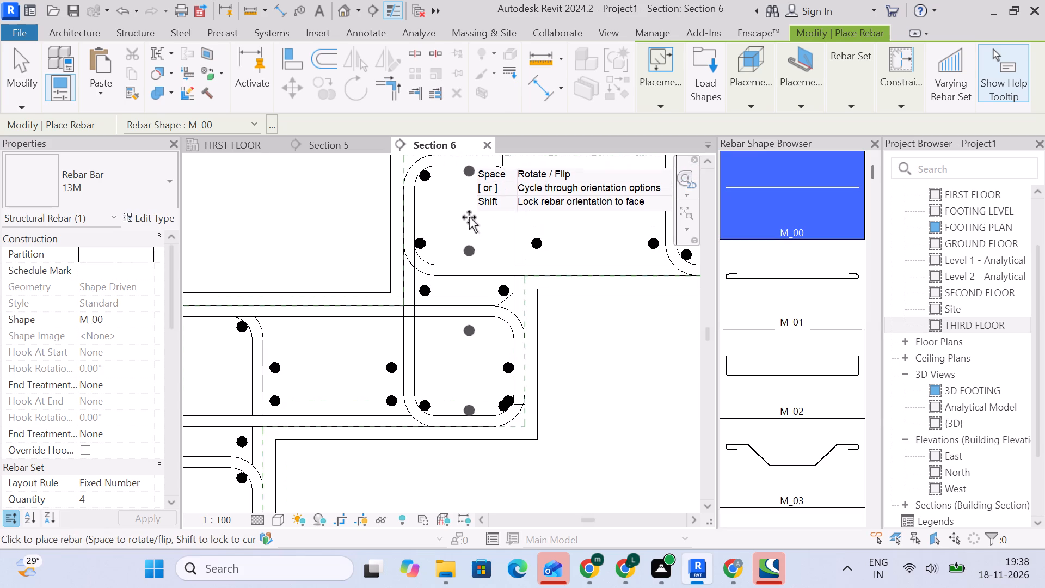
pyautogui.click(452, 211)
pyautogui.scroll(-4, 497, 212)
pyautogui.moveTo(500, 219); pyautogui.dragTo(248, 376, button='middle')
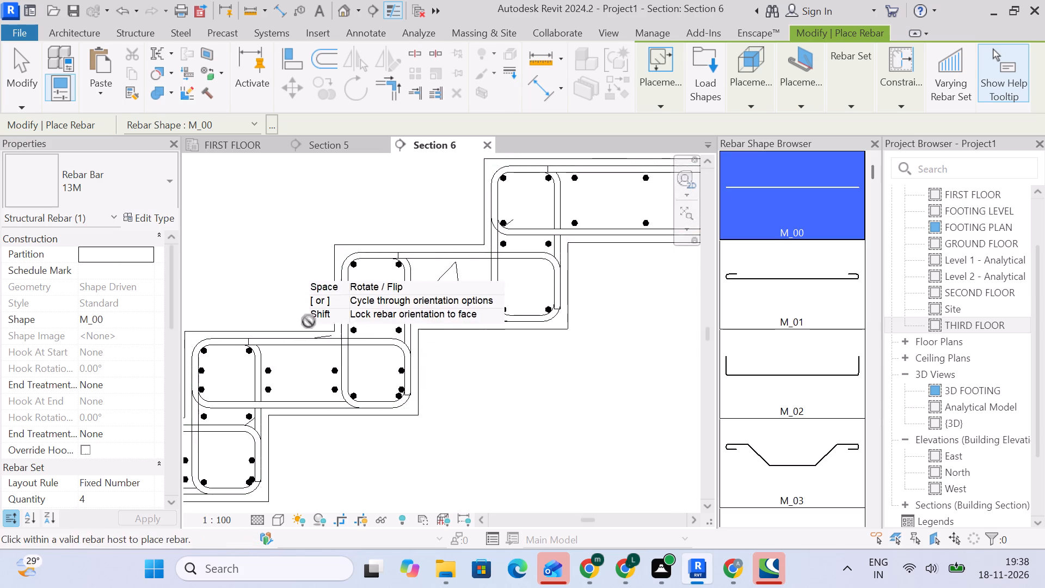
pyautogui.scroll(3, 311, 319)
pyautogui.click(387, 296)
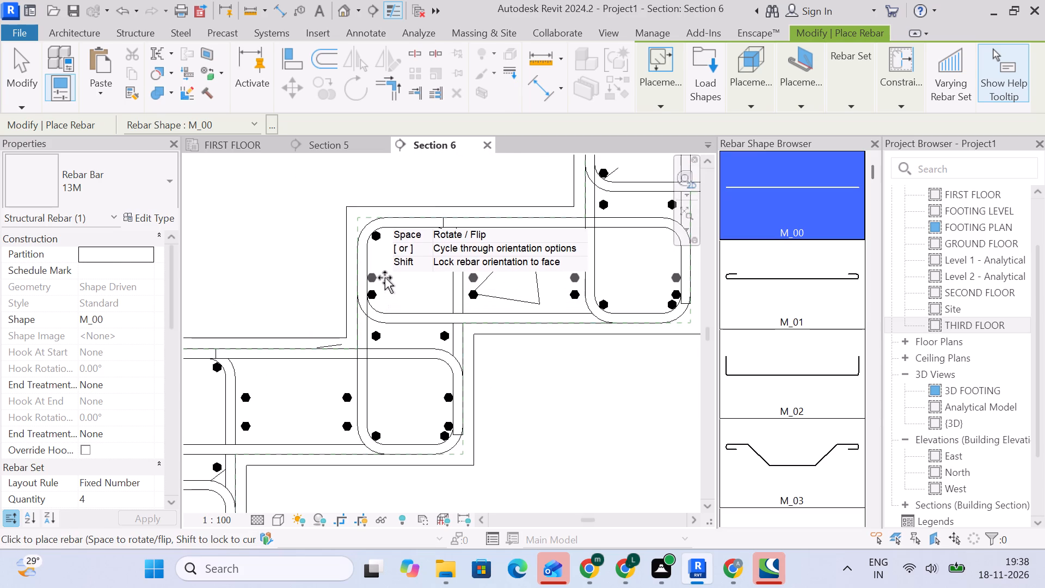
pyautogui.click(385, 278)
pyautogui.moveTo(489, 254); pyautogui.dragTo(193, 383, button='middle')
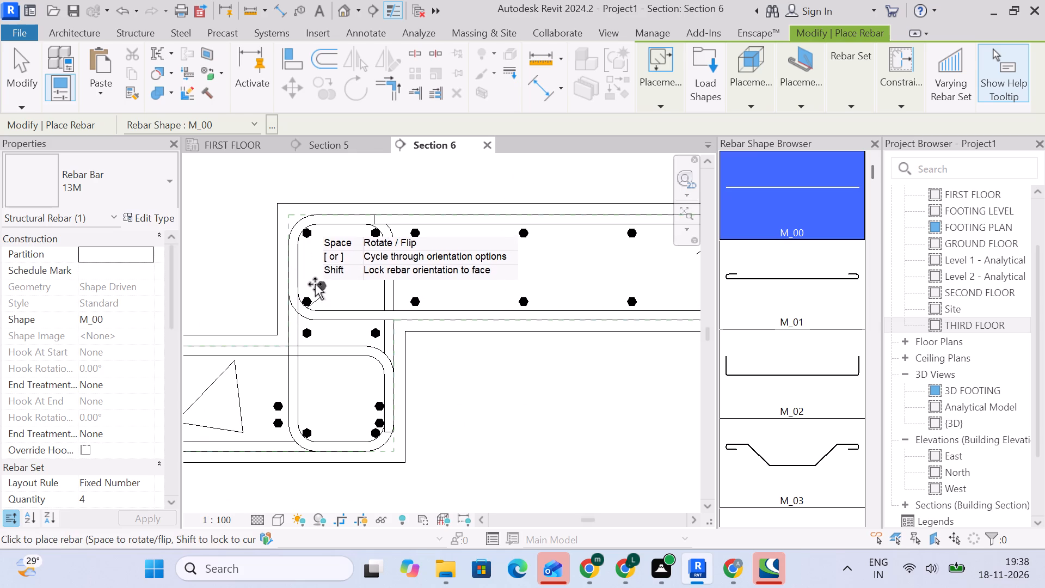
pyautogui.scroll(-6, 323, 284)
pyautogui.scroll(-5, 537, 369)
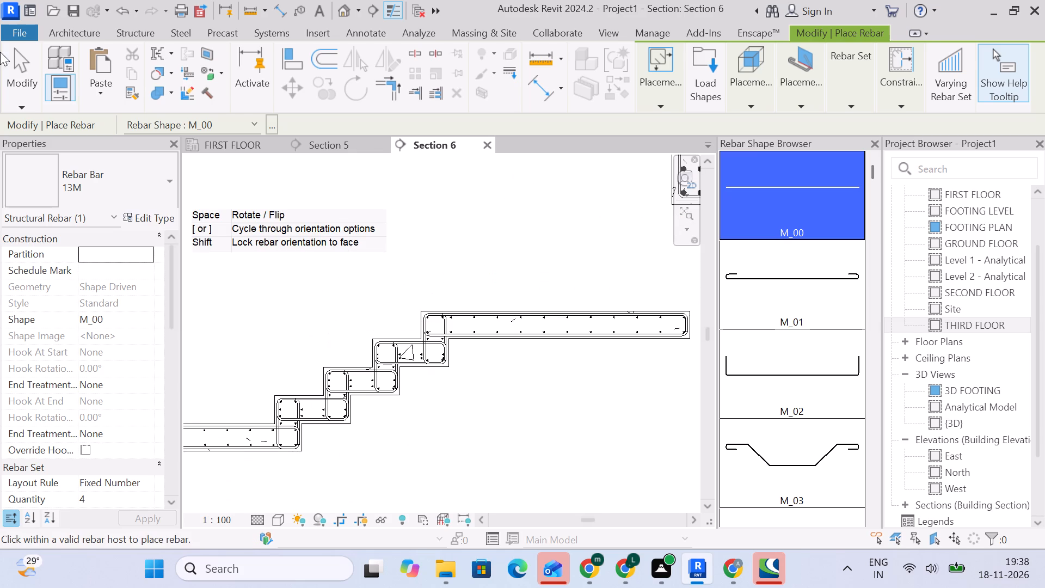
pyautogui.click(0, 52)
pyautogui.click(19, 62)
# Align the first bars of both rows in the lowest tread with the outer corner bar of the riser below.
pyautogui.moveTo(294, 406); pyautogui.dragTo(349, 324, button='middle')
pyautogui.scroll(7, 327, 361)
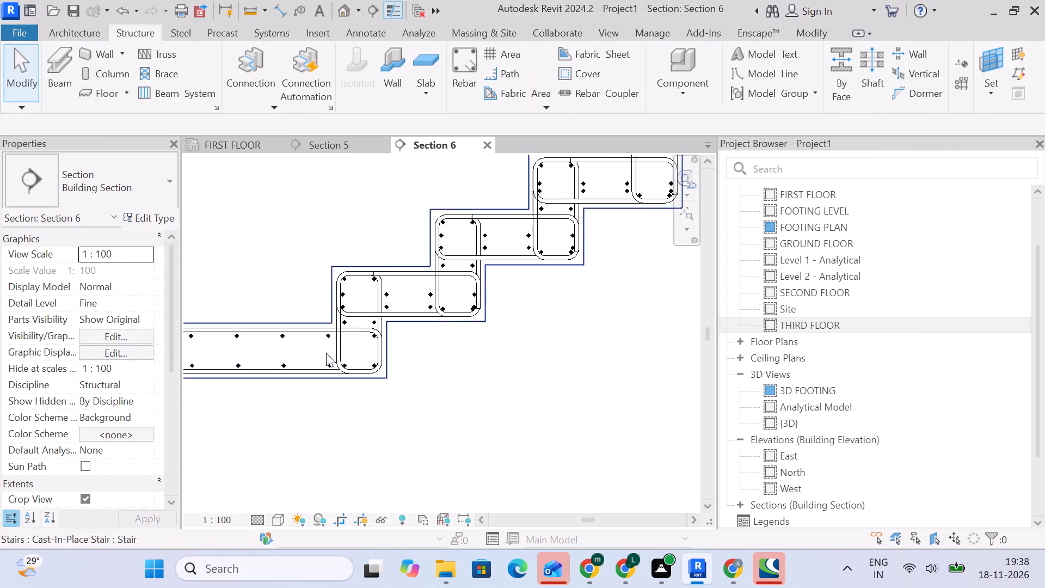
pyautogui.scroll(9, 326, 353)
pyautogui.moveTo(361, 262); pyautogui.dragTo(351, 379, button='middle')
pyautogui.click(342, 319)
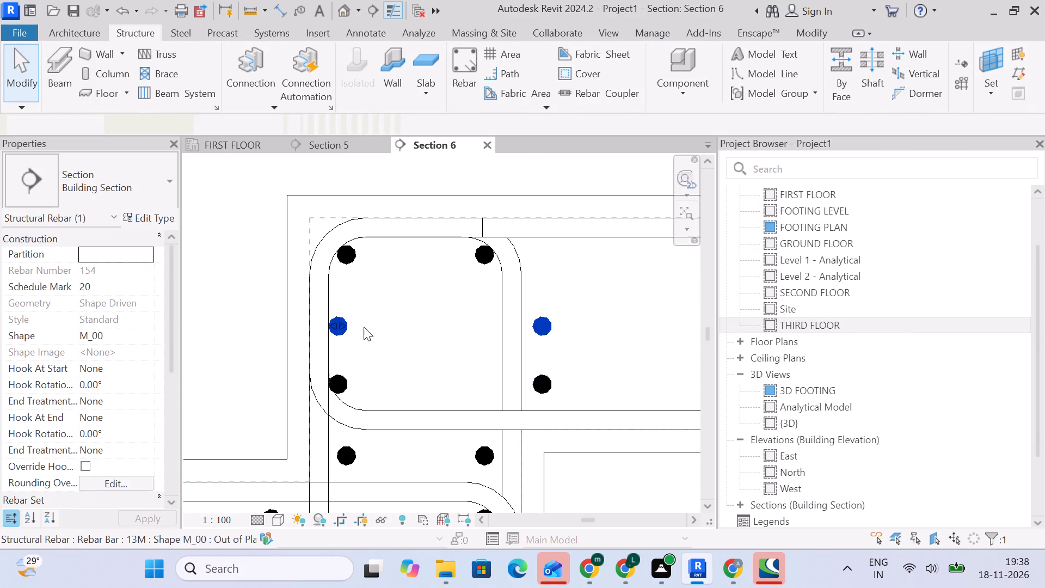
pyautogui.scroll(-4, 364, 327)
pyautogui.scroll(4, 343, 329)
pyautogui.moveTo(349, 326); pyautogui.dragTo(355, 324)
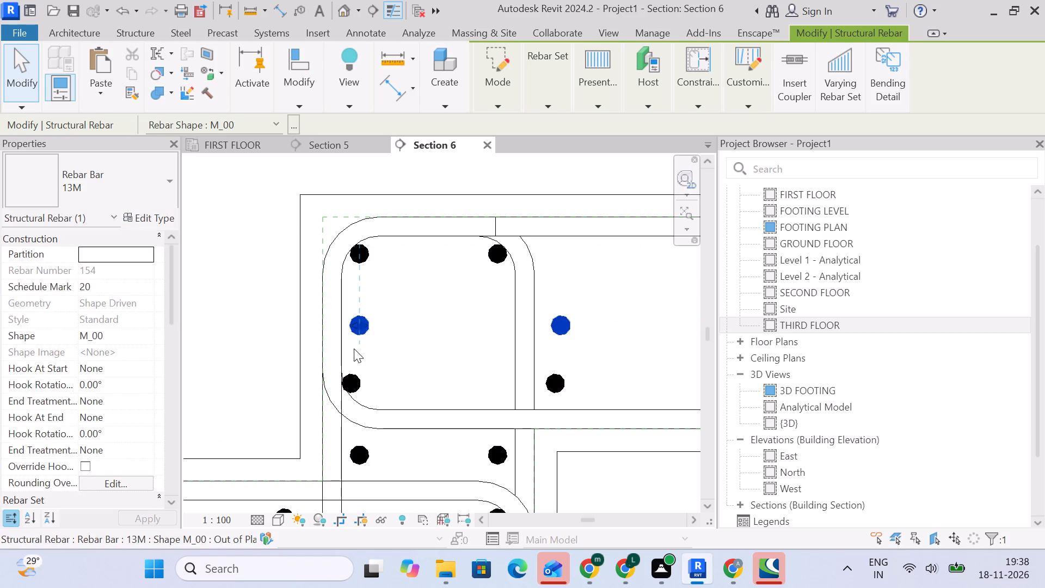
pyautogui.click(351, 375)
pyautogui.moveTo(352, 378); pyautogui.dragTo(356, 378)
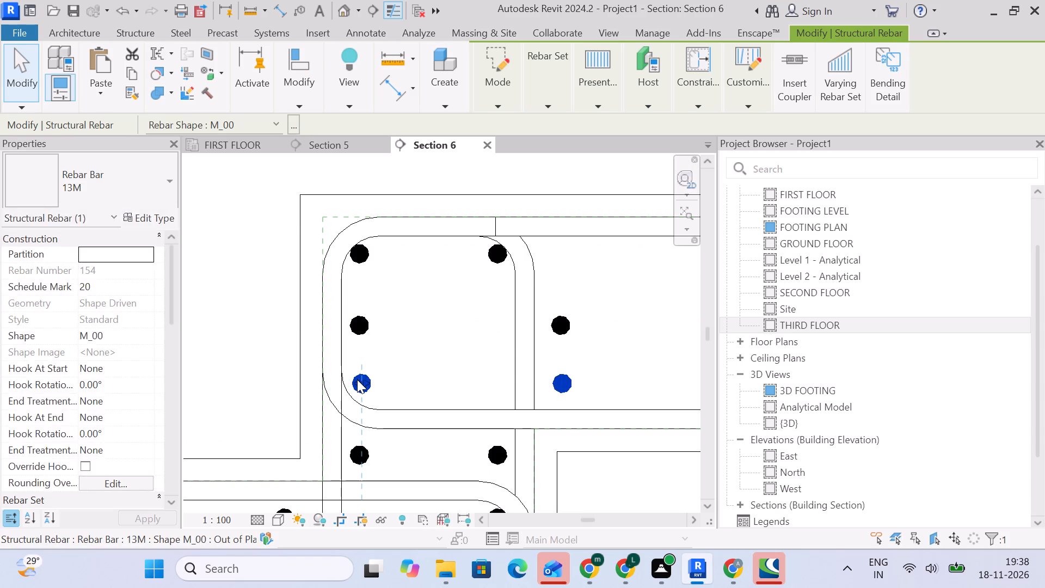
pyautogui.click(357, 379)
# Align the last bars of both rows in the lowest tread with the outer bars of the riser above.
pyautogui.scroll(-5, 382, 383)
pyautogui.moveTo(399, 388); pyautogui.dragTo(205, 333, button='middle')
pyautogui.scroll(4, 431, 330)
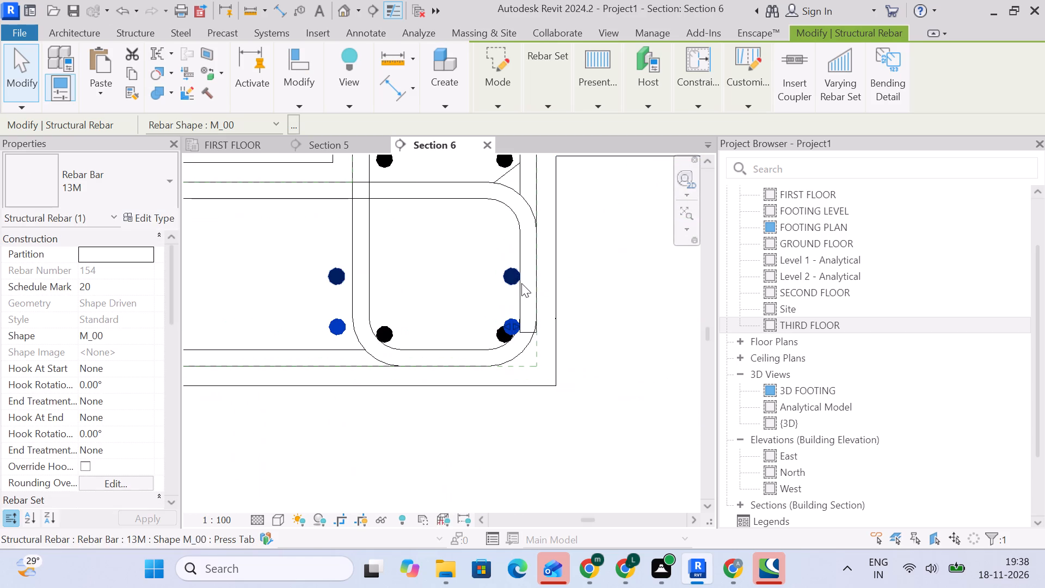
pyautogui.click(509, 274)
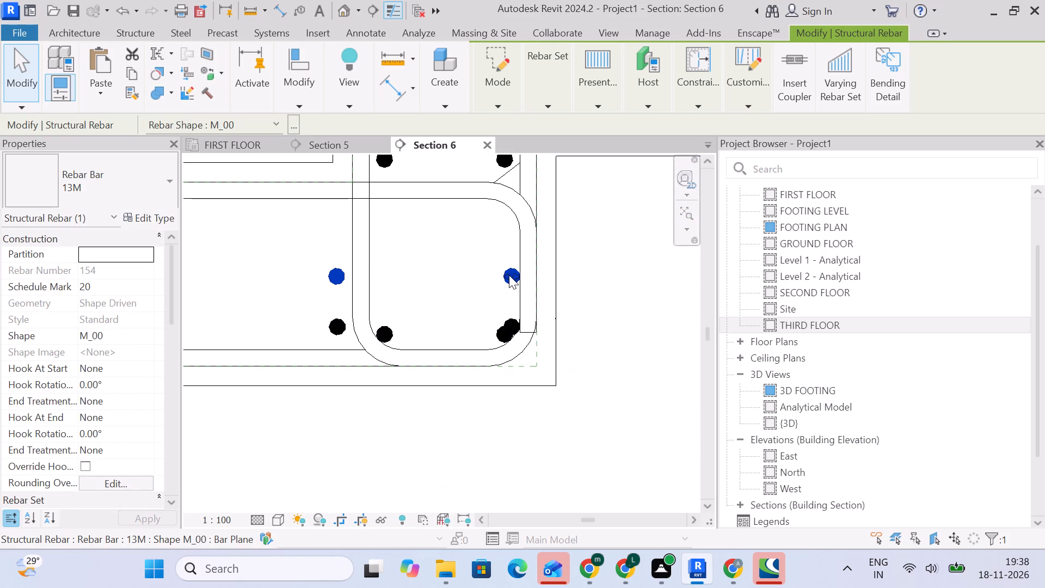
pyautogui.click(509, 275)
pyautogui.click(511, 324)
pyautogui.moveTo(511, 324); pyautogui.dragTo(509, 324)
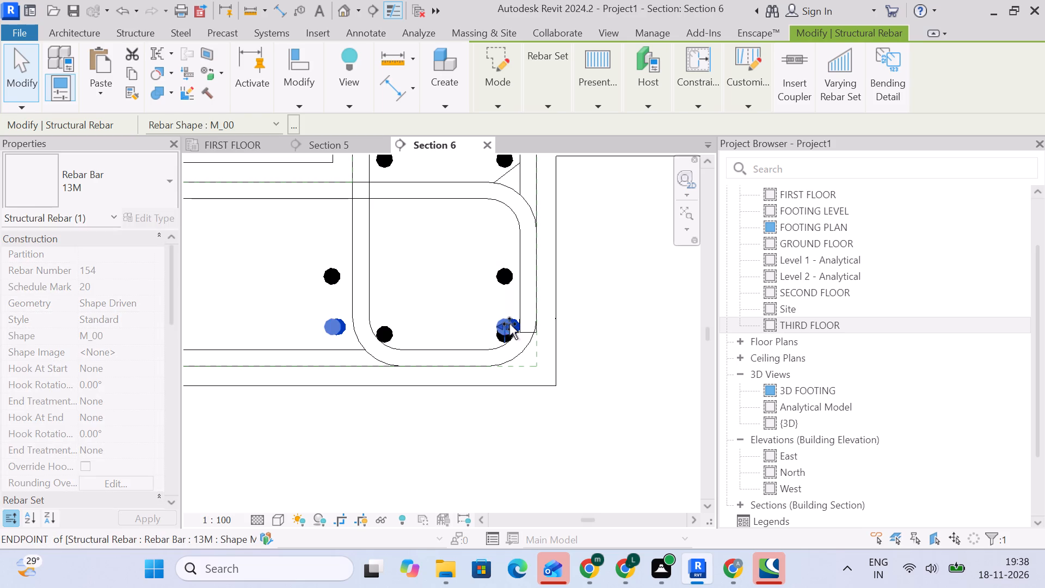
pyautogui.moveTo(509, 324); pyautogui.dragTo(506, 324)
# Raise the lowest tread's upper bar row to the top corner bars, spanning from the lower row's second bar to the next riser's outer bar.
pyautogui.scroll(-4, 504, 416)
pyautogui.moveTo(500, 416); pyautogui.dragTo(601, 389, button='middle')
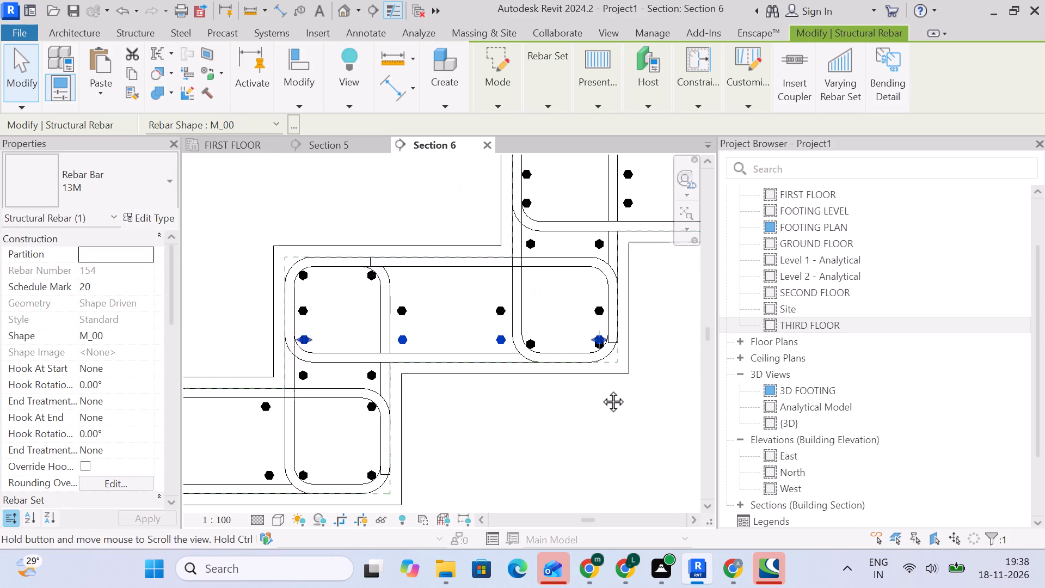
pyautogui.moveTo(601, 389); pyautogui.dragTo(601, 389, button='middle')
pyautogui.scroll(4, 367, 310)
pyautogui.click(437, 307)
pyautogui.moveTo(432, 307); pyautogui.dragTo(433, 274)
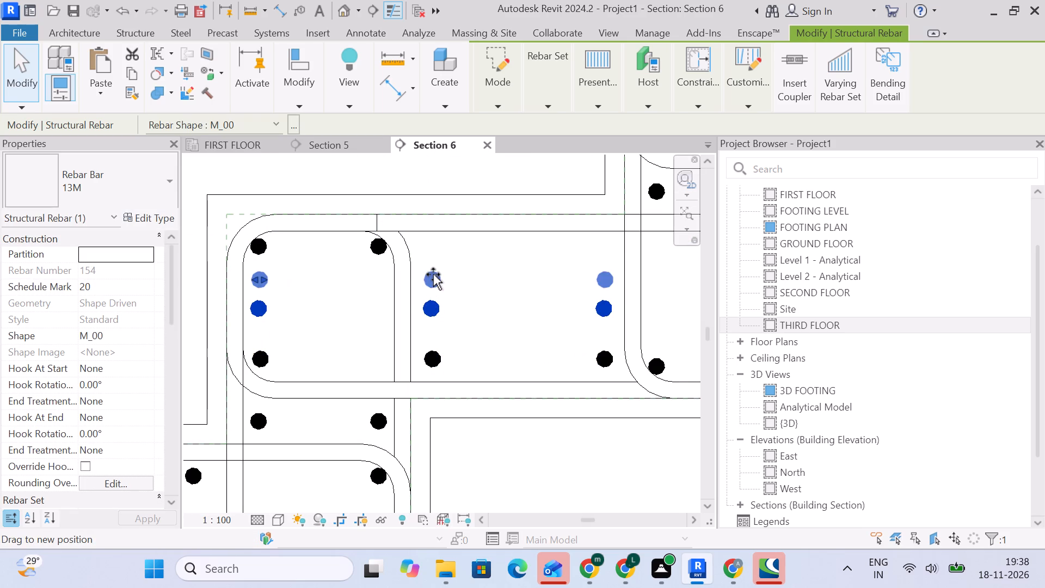
pyautogui.moveTo(433, 274); pyautogui.dragTo(432, 244)
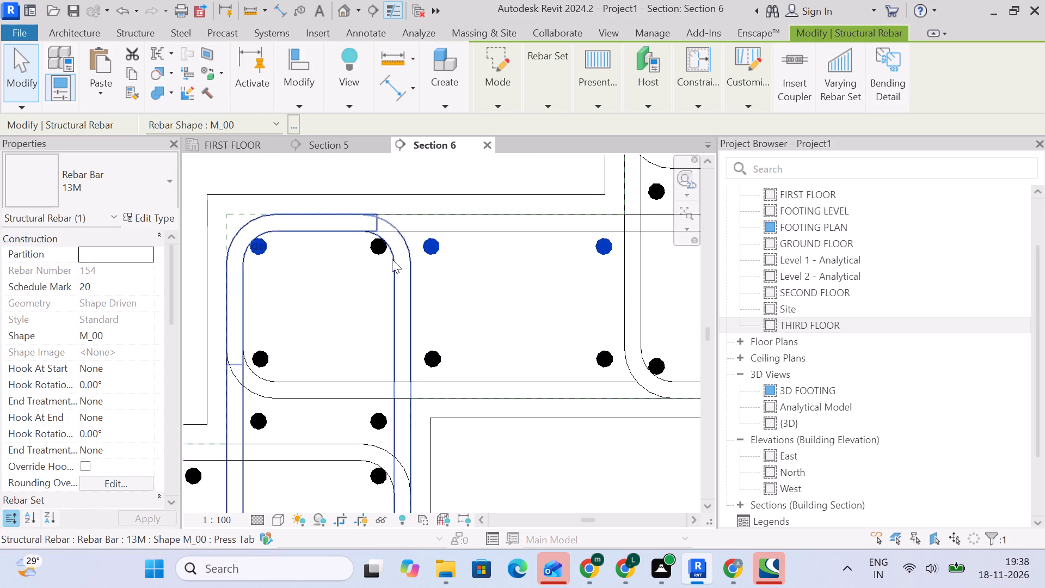
pyautogui.moveTo(260, 247); pyautogui.dragTo(432, 245)
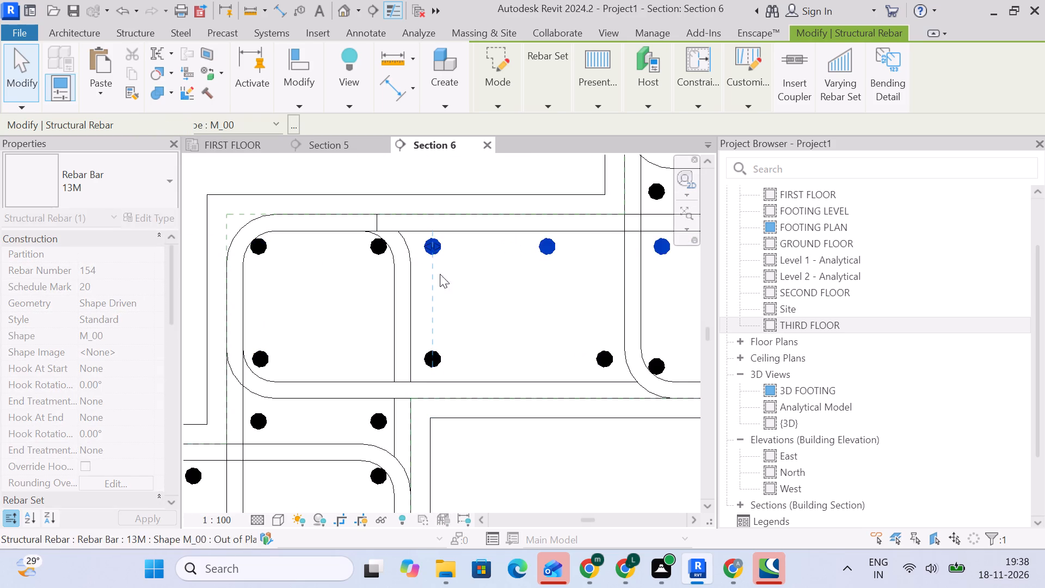
pyautogui.scroll(-5, 465, 318)
pyautogui.moveTo(475, 328); pyautogui.dragTo(343, 299, button='middle')
pyautogui.scroll(4, 448, 275)
pyautogui.moveTo(509, 246); pyautogui.dragTo(440, 246)
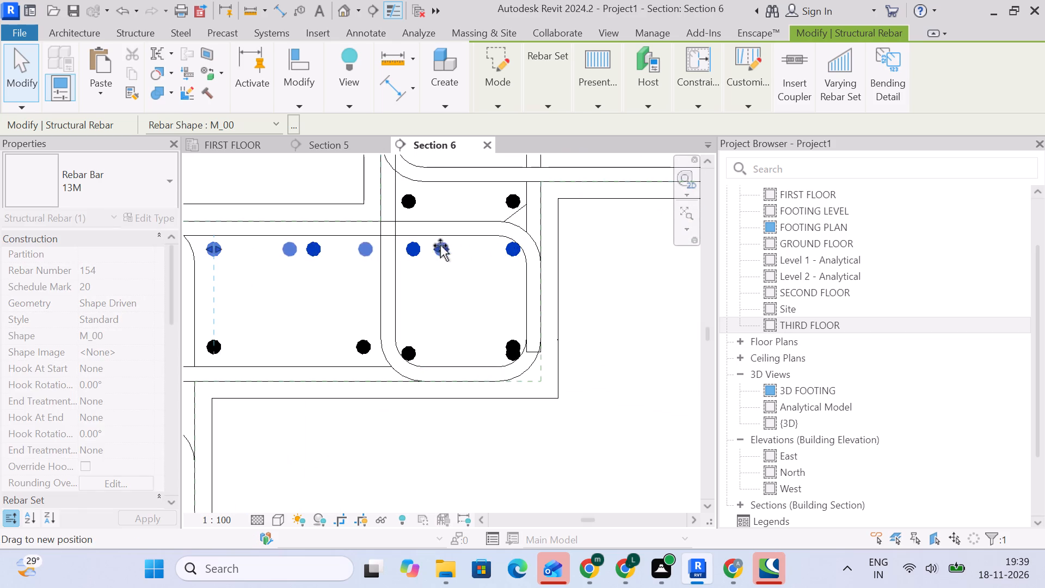
pyautogui.moveTo(440, 246); pyautogui.dragTo(516, 248)
pyautogui.scroll(-5, 373, 303)
pyautogui.moveTo(377, 308); pyautogui.dragTo(468, 277, button='middle')
pyautogui.click(466, 357)
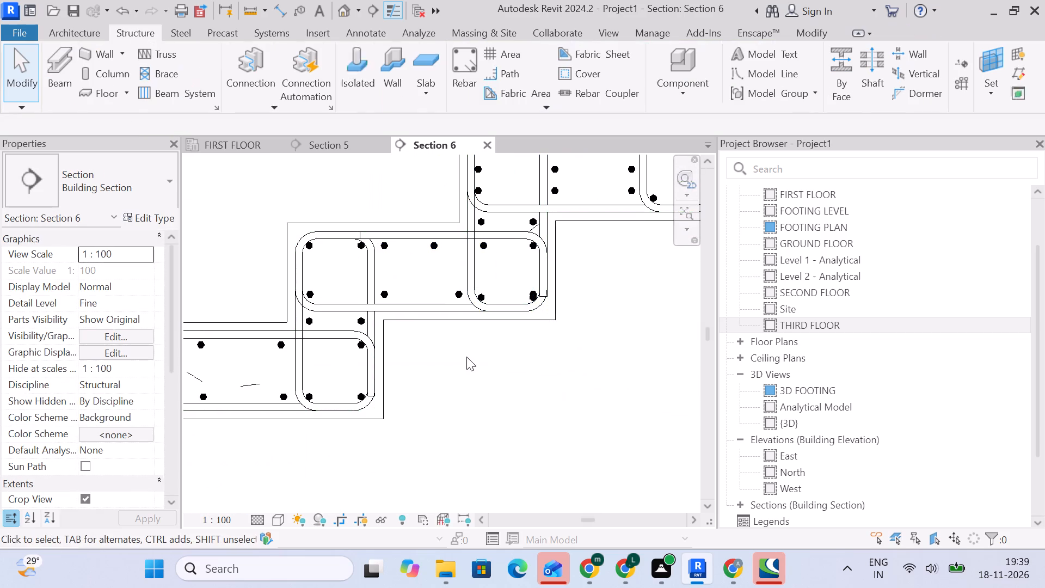
# Set the lowest tread's upper bar row to a Maximum Spacing layout of 150 mm.
pyautogui.click(432, 251)
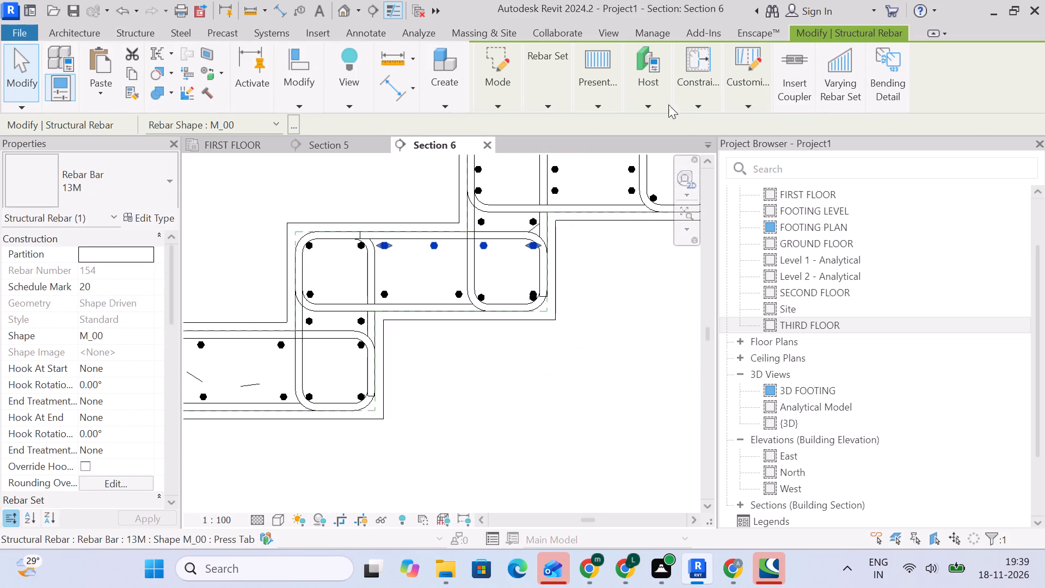
pyautogui.click(542, 100)
pyautogui.click(637, 128)
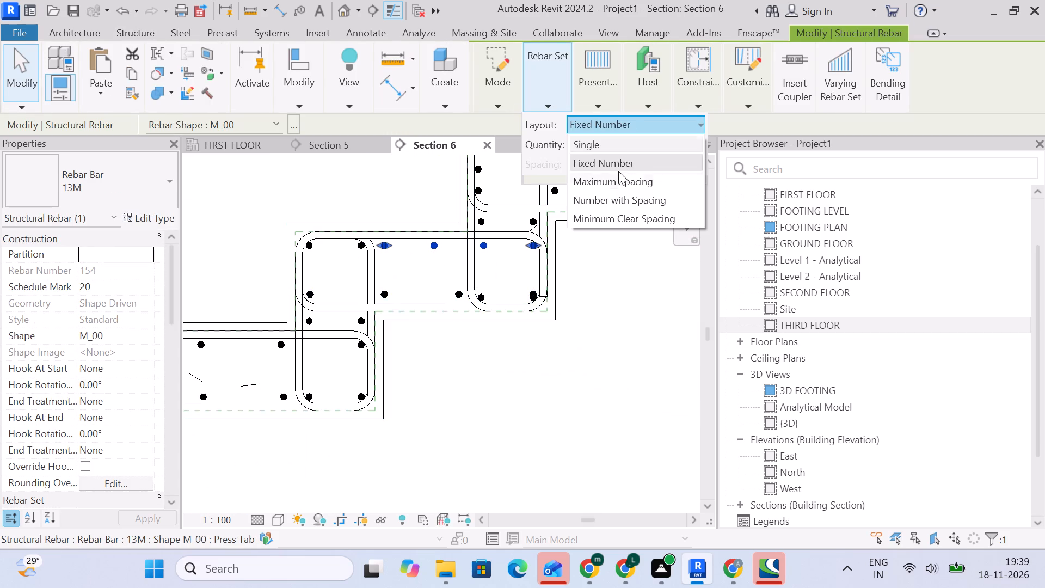
pyautogui.click(619, 177)
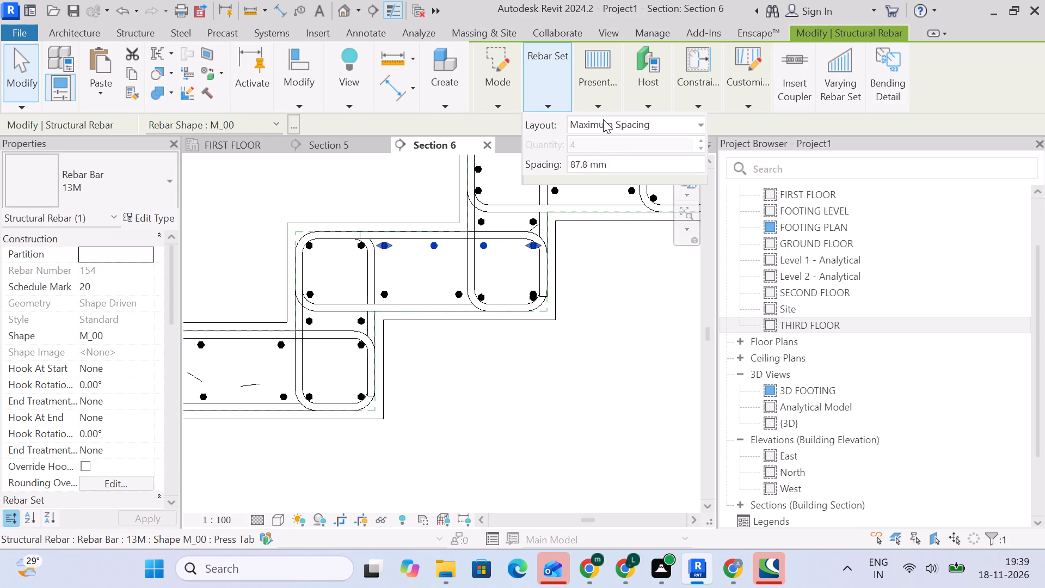
pyautogui.click(603, 119)
pyautogui.click(603, 120)
pyautogui.click(622, 157)
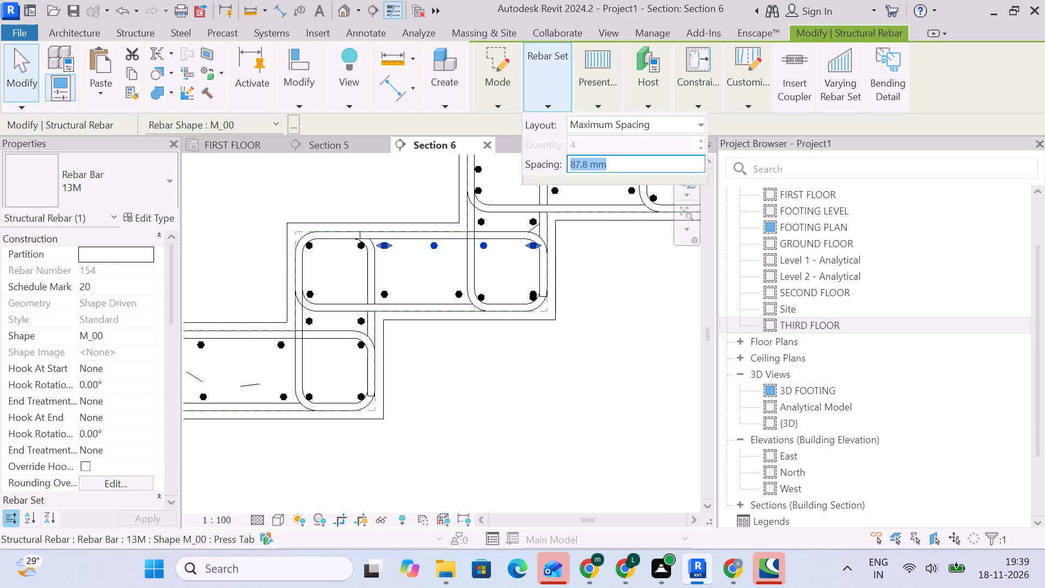
pyautogui.write('150')
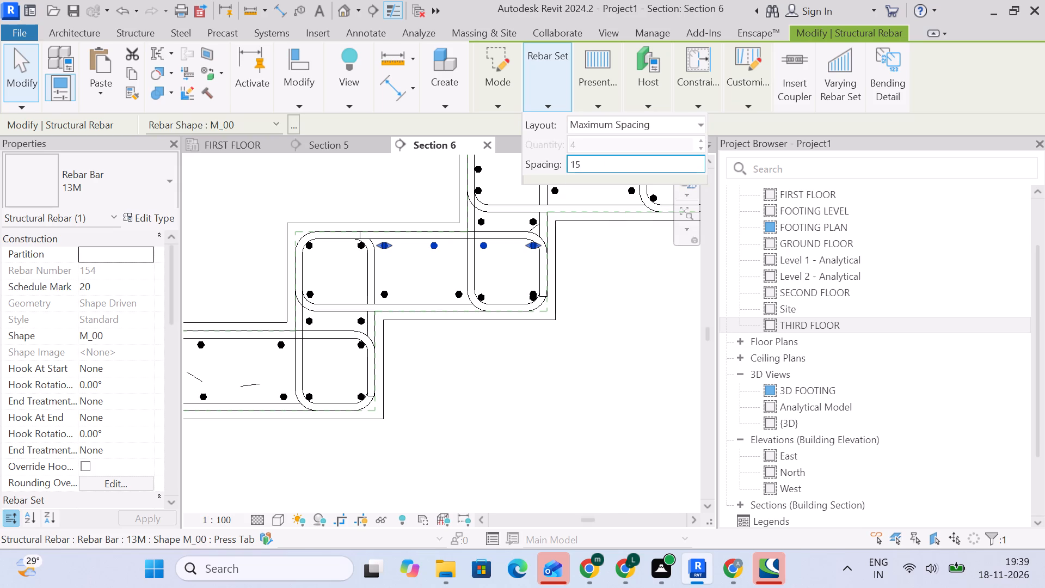
pyautogui.press('Return')
pyautogui.click(628, 293)
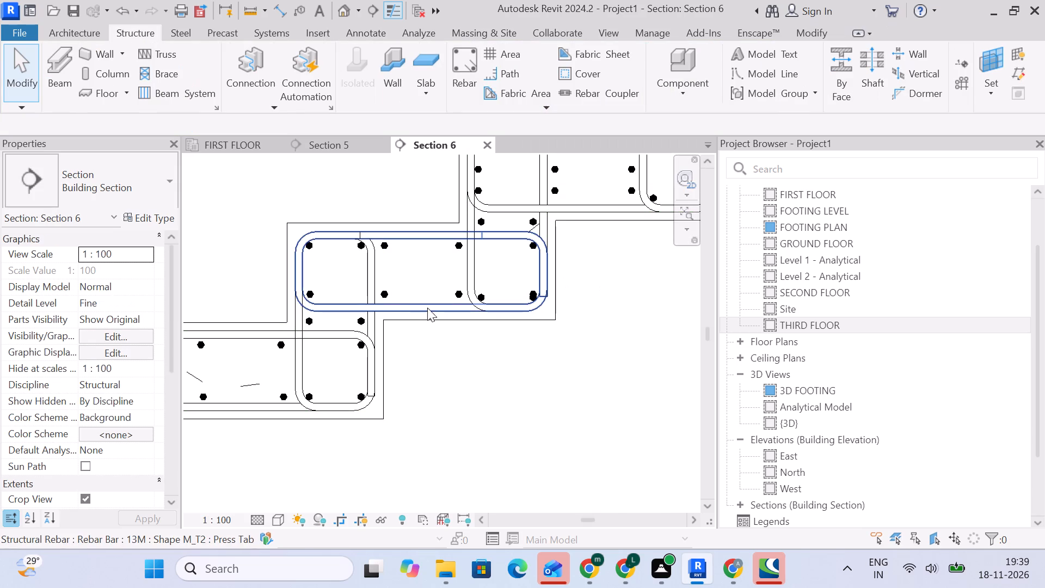
# Shorten the lowest tread's lower bar row to end just before the upper riser's bars, with a Maximum Spacing layout of 150 mm.
pyautogui.click(389, 295)
pyautogui.moveTo(531, 296); pyautogui.dragTo(528, 296)
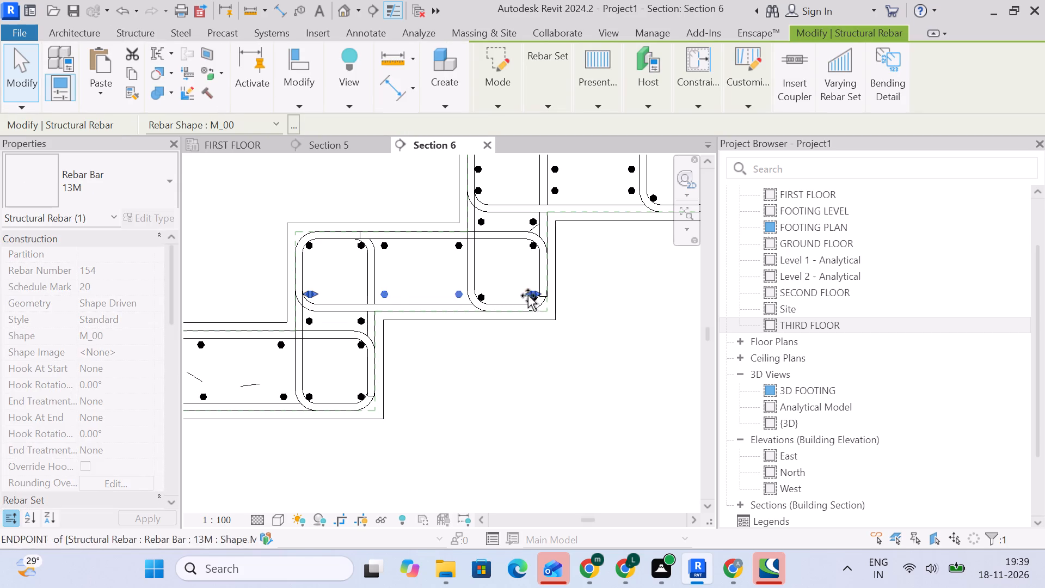
pyautogui.moveTo(528, 296); pyautogui.dragTo(454, 299)
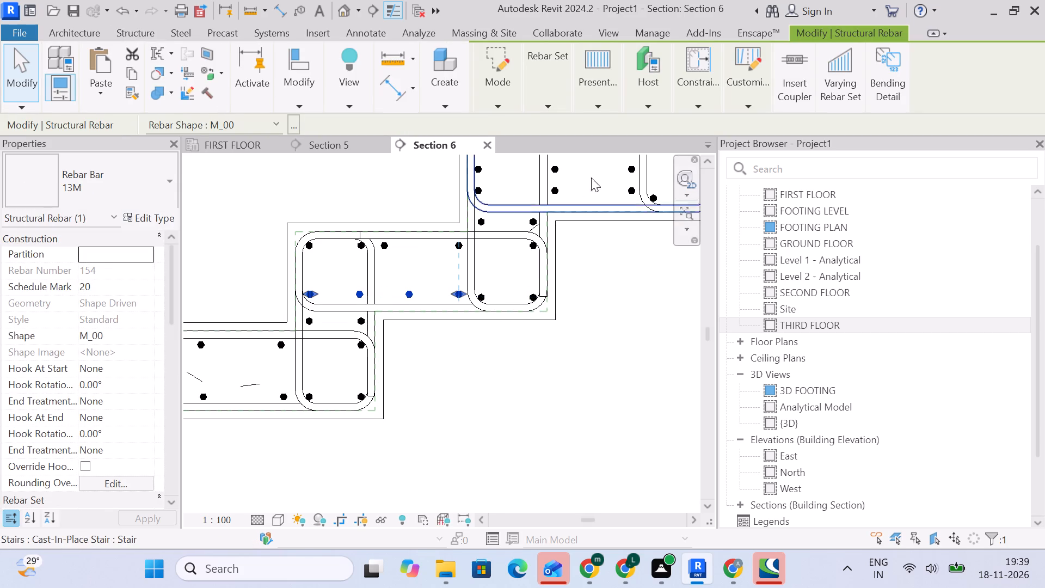
pyautogui.click(539, 106)
pyautogui.moveTo(574, 137); pyautogui.dragTo(582, 138)
pyautogui.click(627, 130)
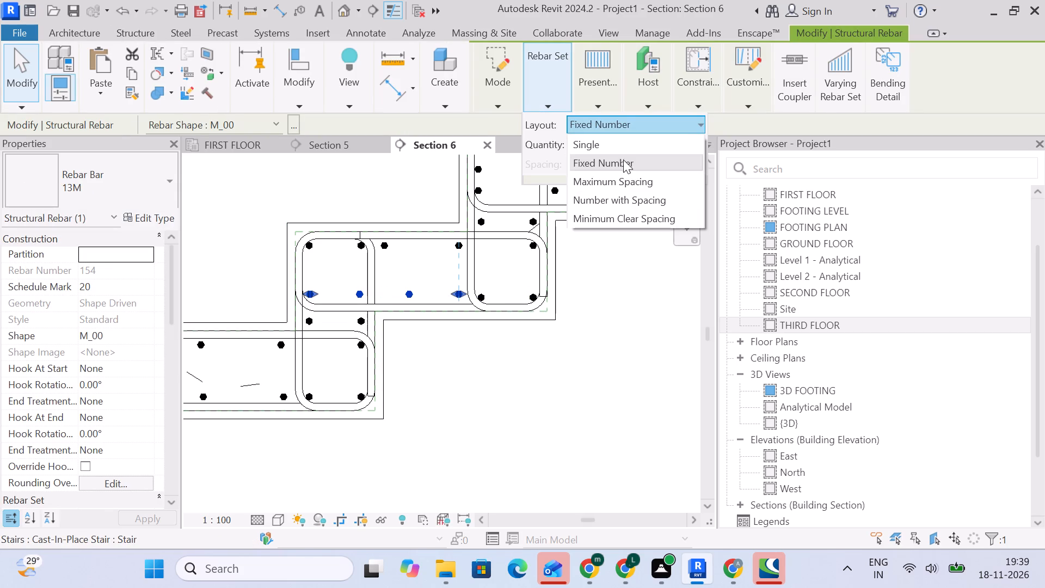
pyautogui.click(623, 188)
pyautogui.click(617, 161)
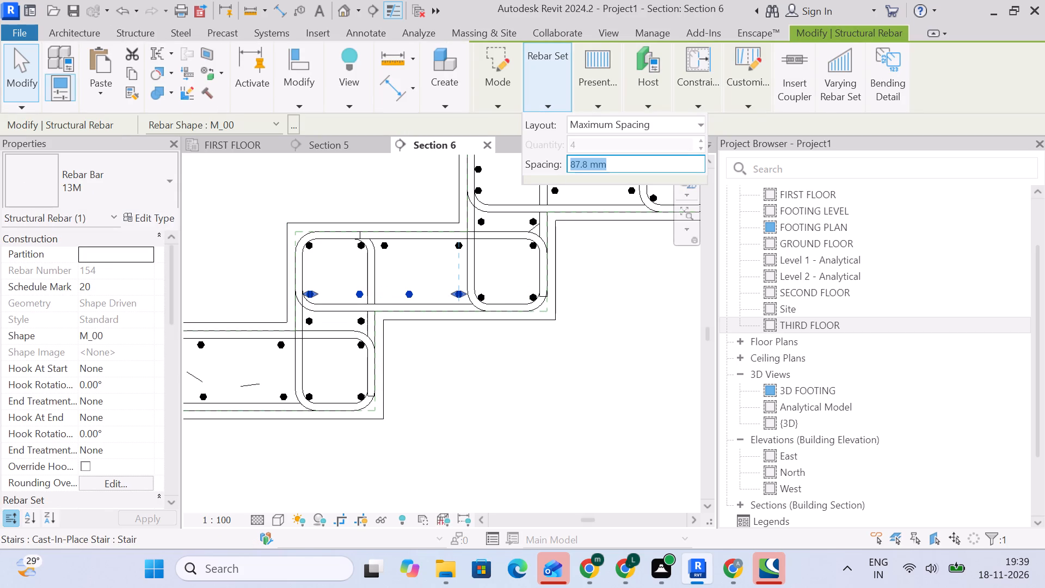
pyautogui.write('150')
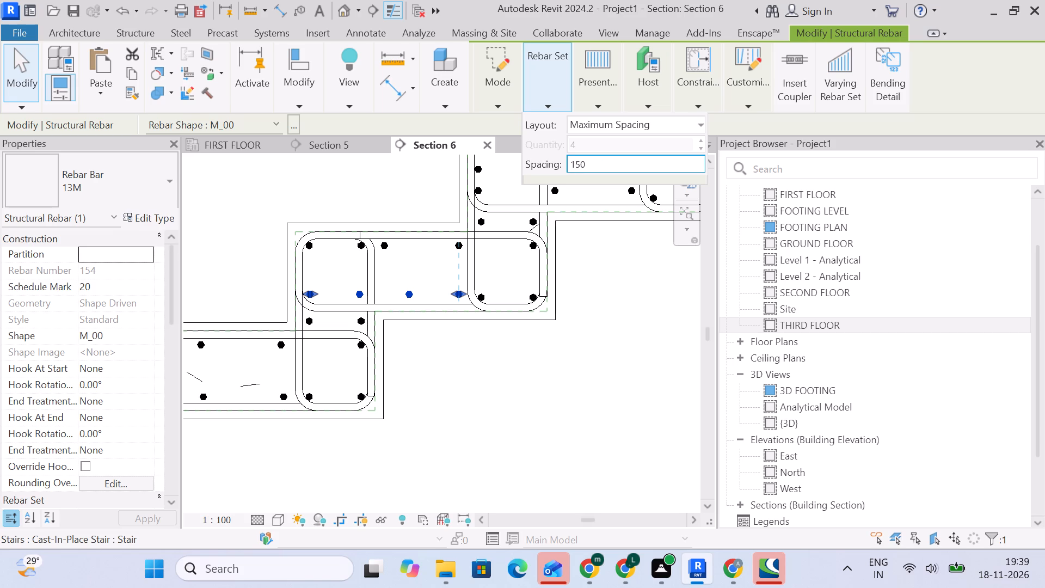
pyautogui.press('Return')
pyautogui.click(534, 403)
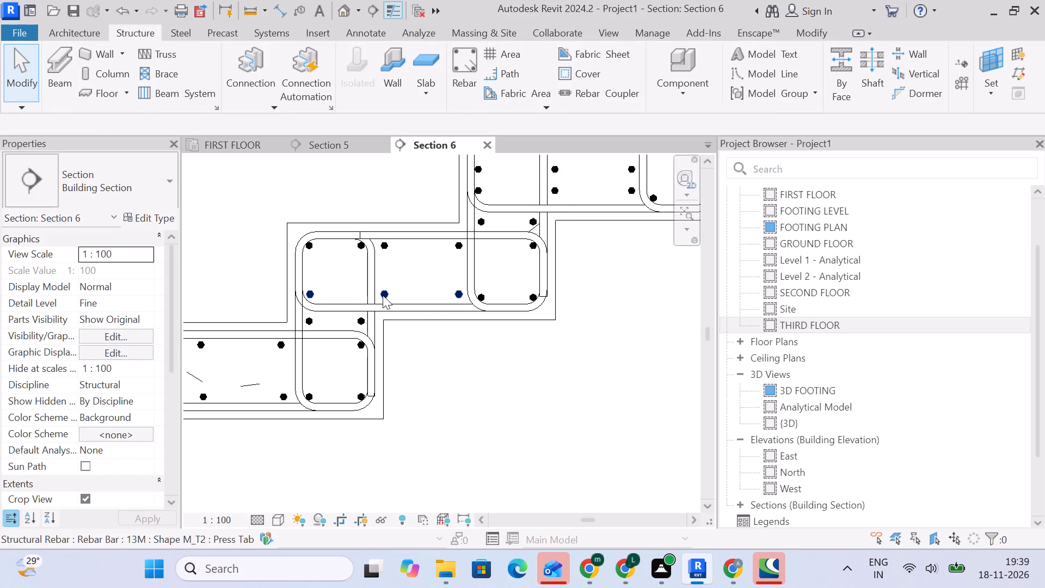
pyautogui.click(383, 295)
pyautogui.click(388, 247)
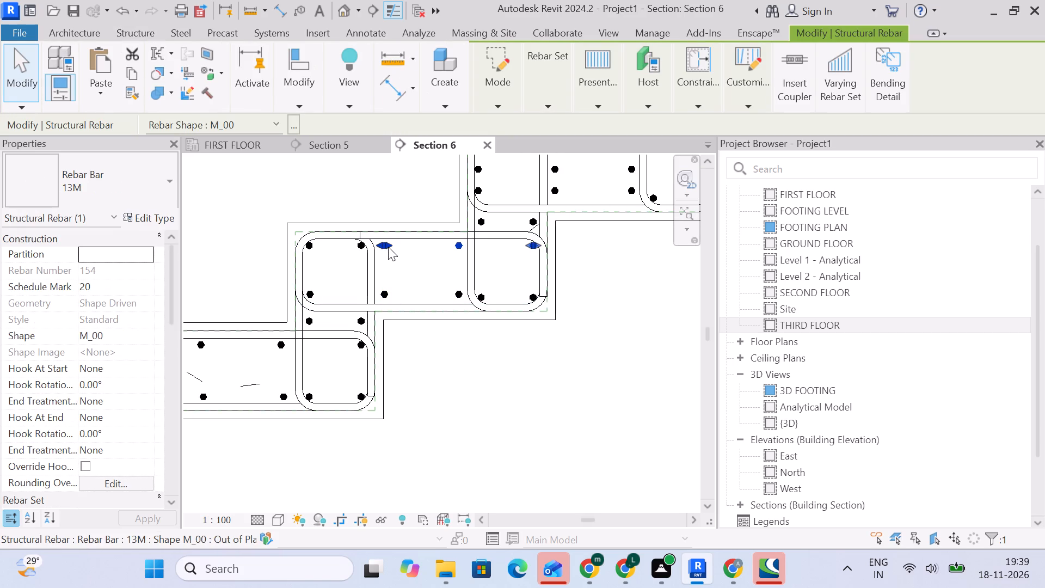
pyautogui.click(421, 367)
# Delete the M_T2 tie and both rows of straight bars from the middle tread.
pyautogui.scroll(-3, 441, 363)
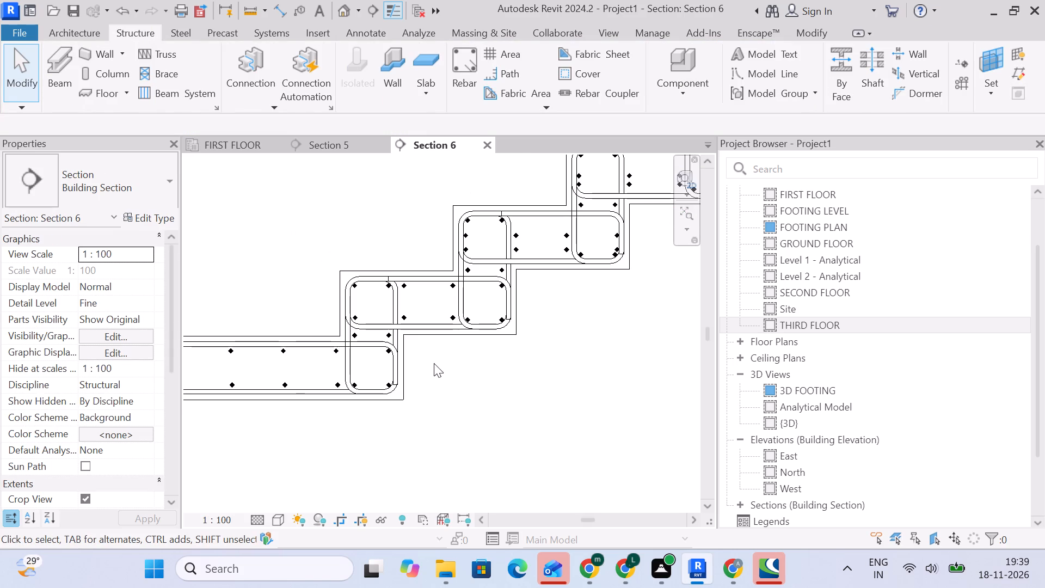
pyautogui.moveTo(498, 340); pyautogui.dragTo(382, 395, button='middle')
pyautogui.scroll(3, 380, 309)
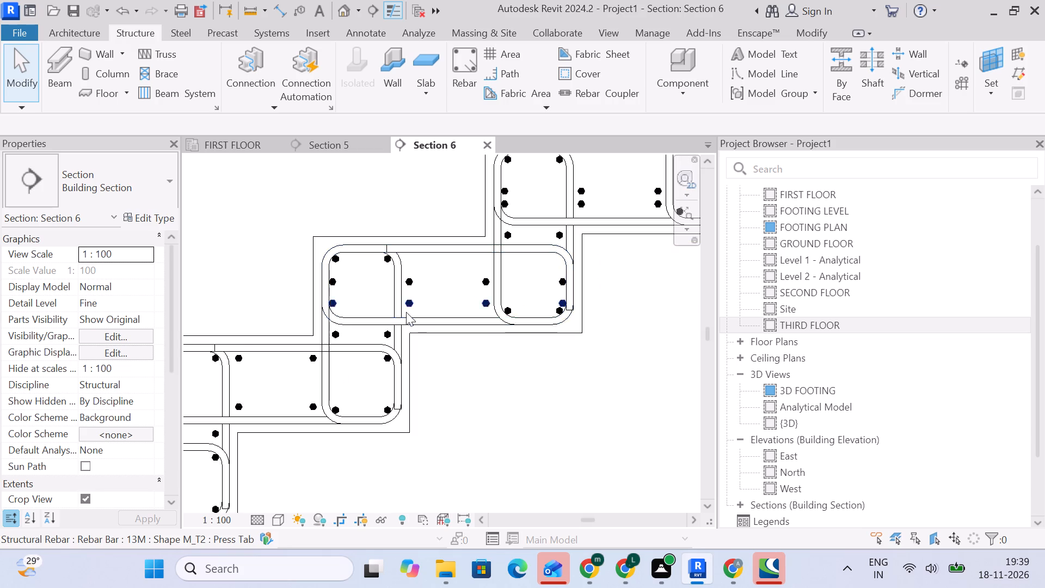
pyautogui.click(428, 324)
pyautogui.press('Delete')
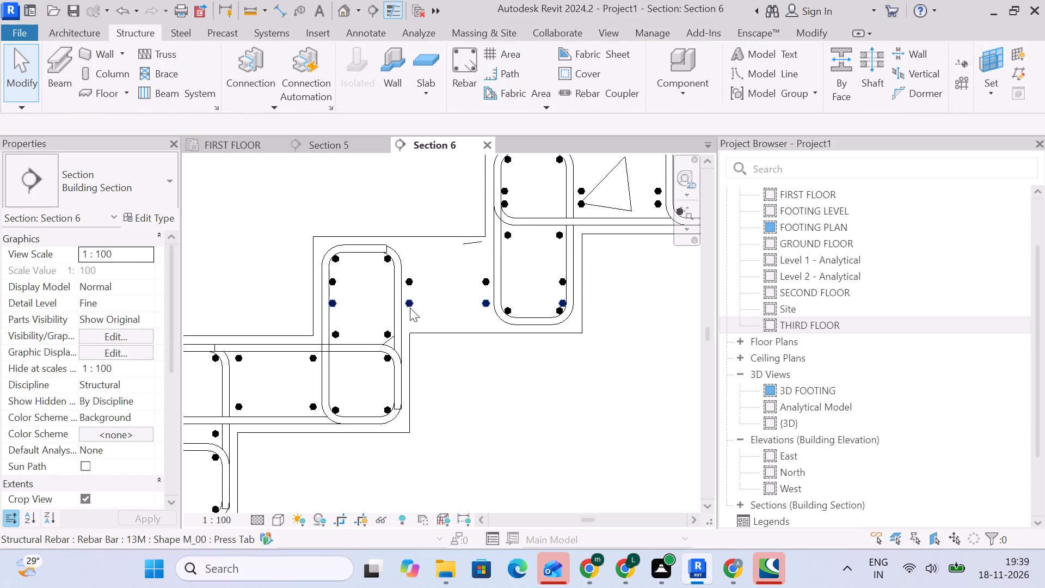
pyautogui.click(410, 308)
pyautogui.press('Delete')
pyautogui.click(412, 287)
pyautogui.press('Delete')
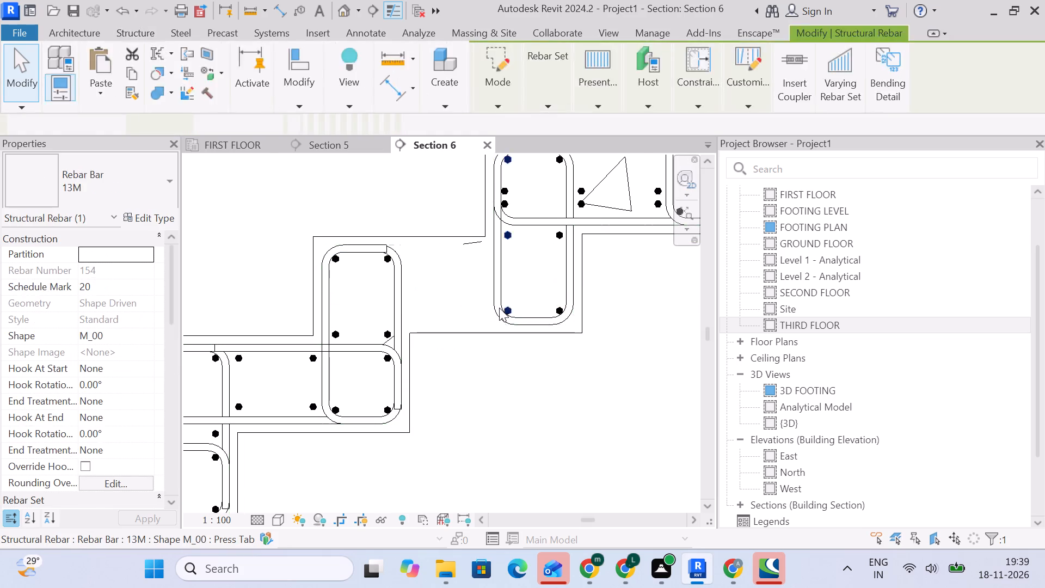
# Delete both rows of straight bars and the M_T2 tie from the upper tread, below the upper landing.
pyautogui.moveTo(499, 308); pyautogui.dragTo(370, 391, button='middle')
pyautogui.scroll(3, 385, 273)
pyautogui.click(487, 275)
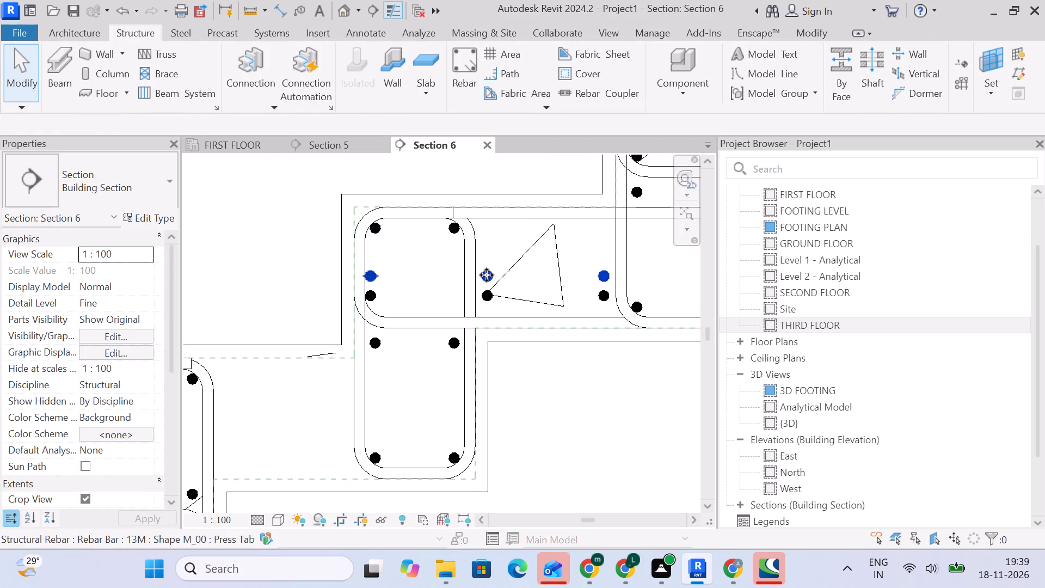
pyautogui.click(493, 298)
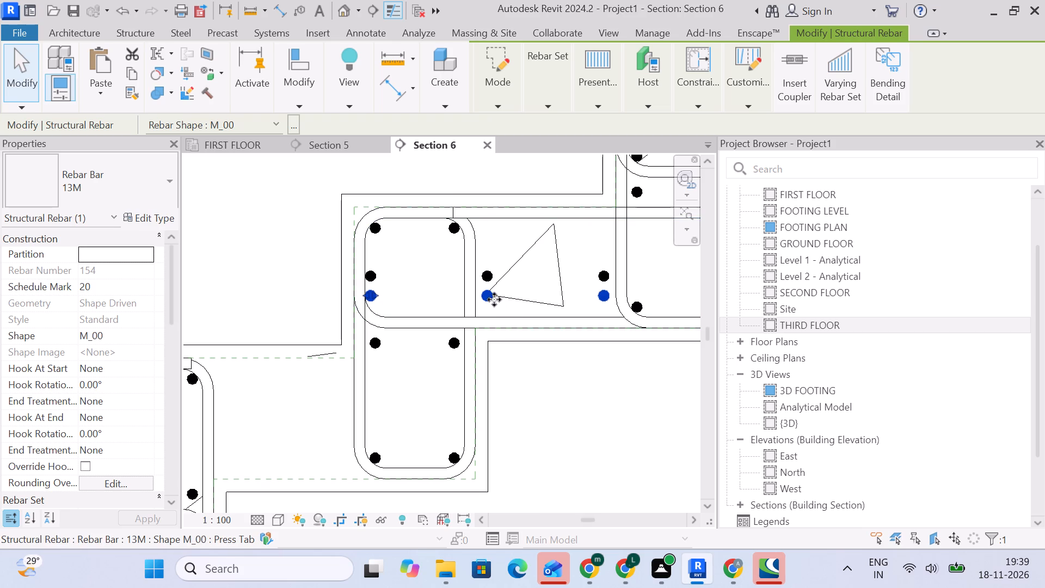
pyautogui.click(492, 296)
pyautogui.press('Delete')
pyautogui.click(493, 274)
pyautogui.press('Delete')
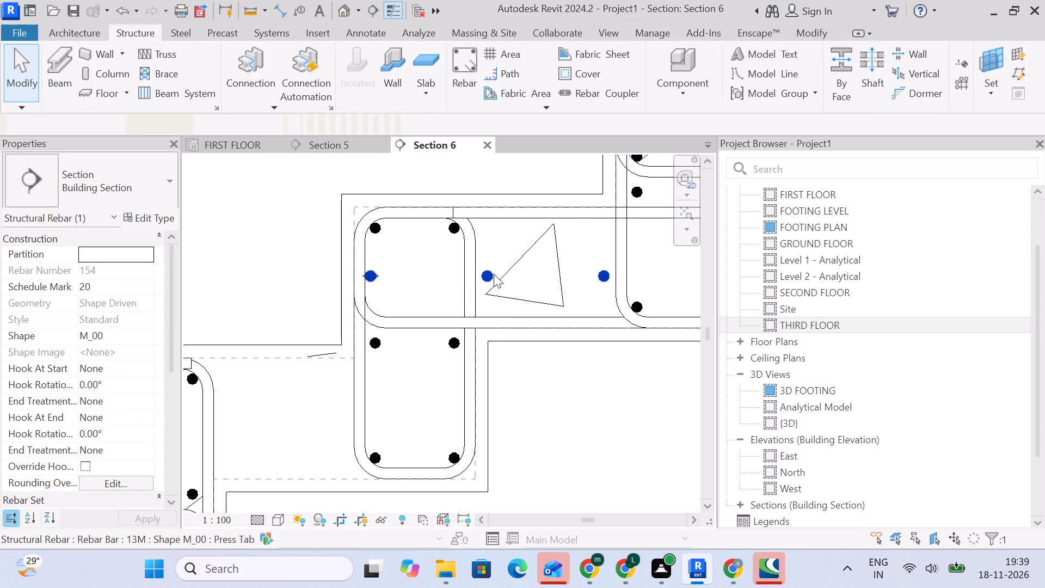
pyautogui.click(516, 324)
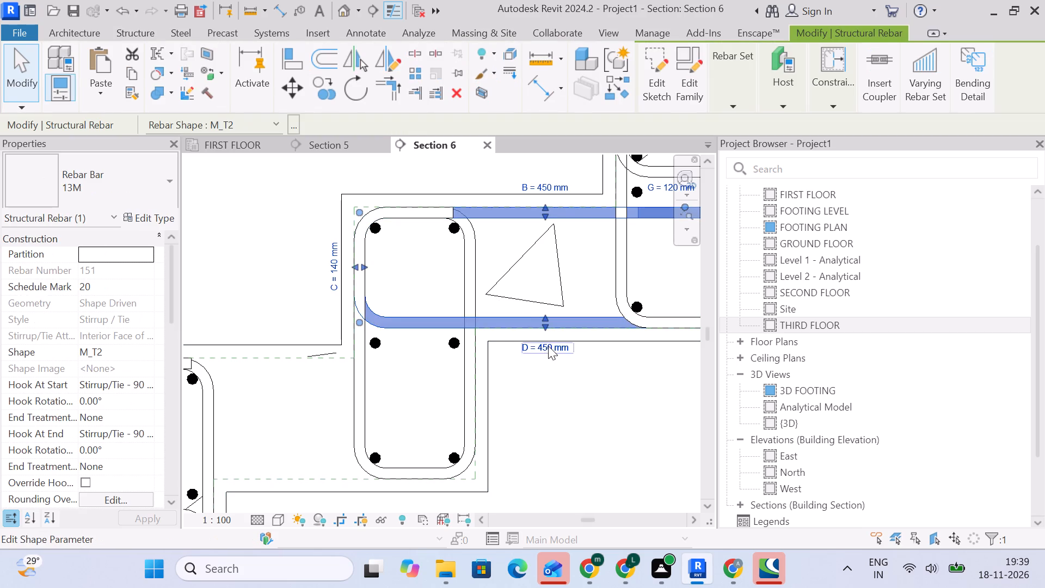
pyautogui.scroll(-4, 548, 346)
pyautogui.moveTo(548, 346); pyautogui.dragTo(422, 351, button='middle')
pyautogui.press('Delete')
# Copy the lowest tread's M_T2 tie and both straight bar rows to the middle and upper treads, aligning on the stair's underside corners.
pyautogui.scroll(-3, 469, 346)
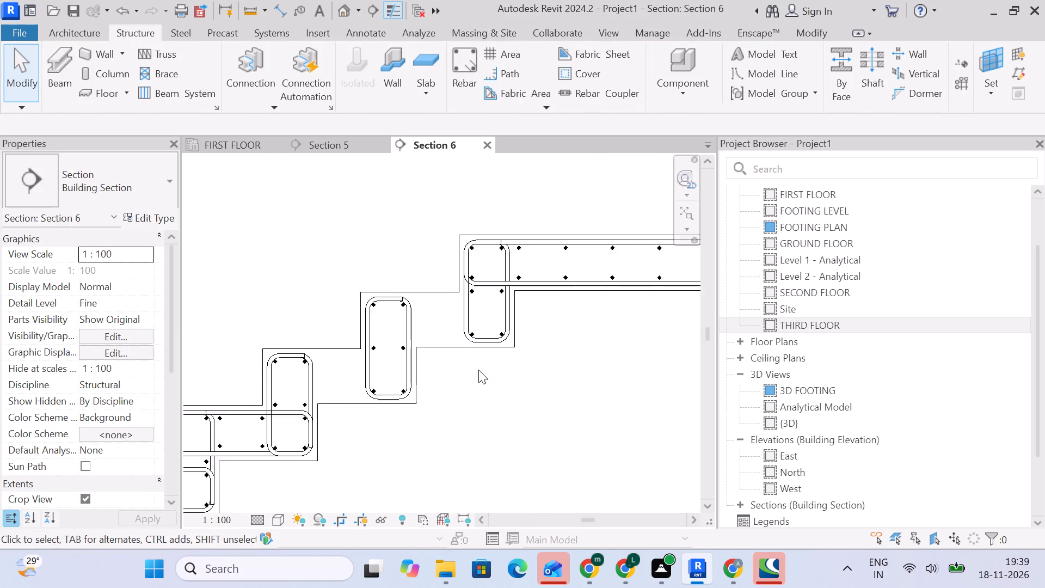
pyautogui.scroll(-4, 478, 374)
pyautogui.moveTo(478, 383); pyautogui.dragTo(520, 339, button='middle')
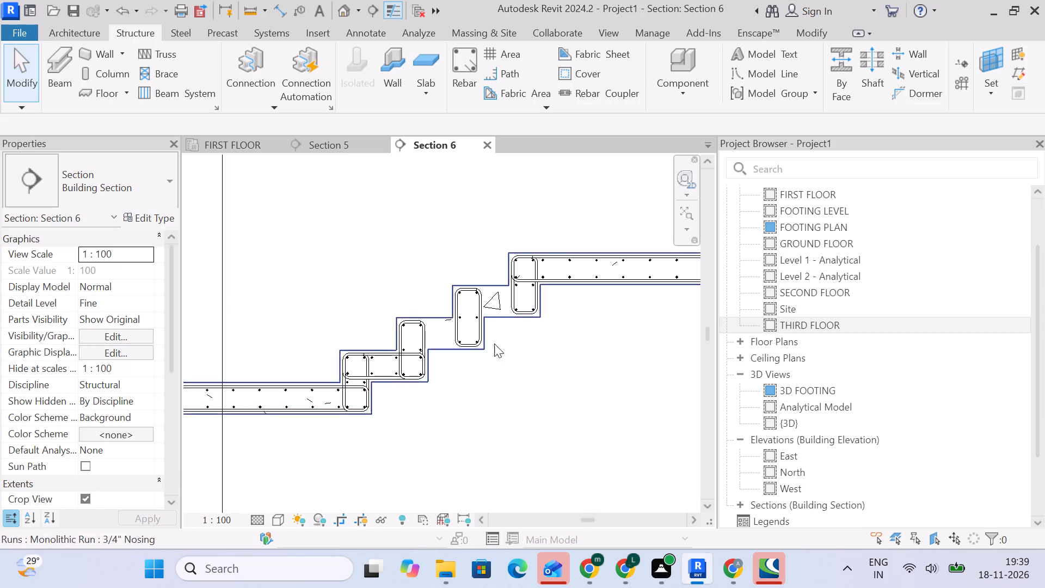
pyautogui.scroll(4, 437, 372)
pyautogui.moveTo(447, 400); pyautogui.dragTo(319, 403, button='middle')
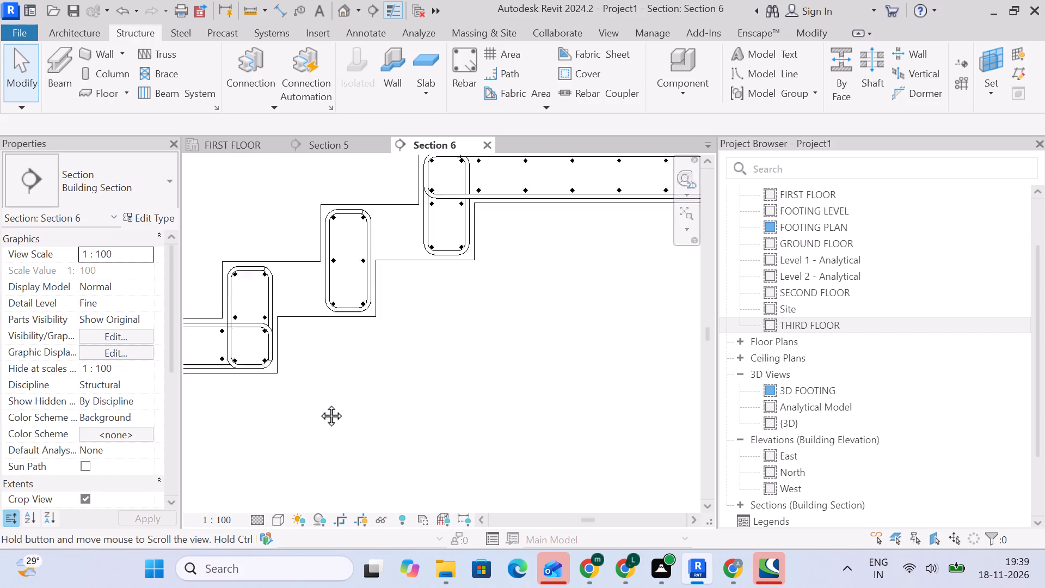
pyautogui.moveTo(319, 403); pyautogui.dragTo(474, 347, button='middle')
pyautogui.scroll(4, 270, 281)
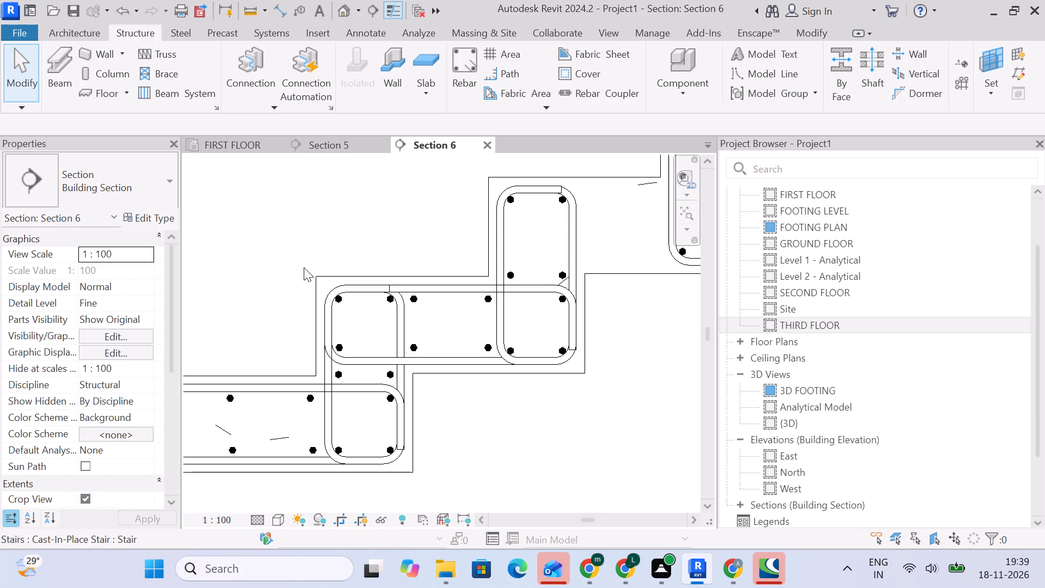
pyautogui.moveTo(300, 262); pyautogui.dragTo(608, 372)
pyautogui.scroll(-2, 619, 376)
pyautogui.moveTo(618, 374); pyautogui.dragTo(501, 346, button='middle')
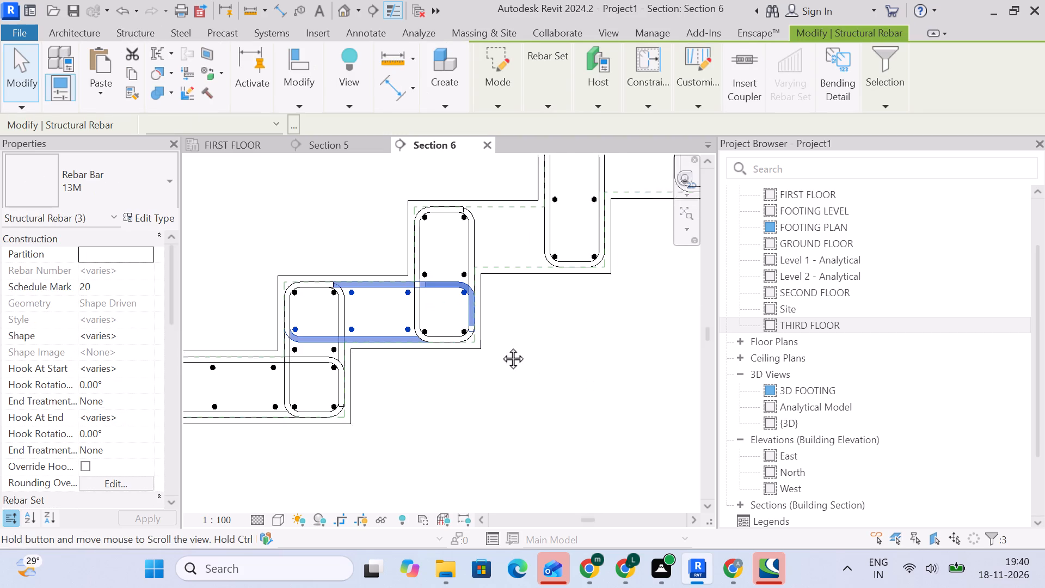
pyautogui.moveTo(501, 346); pyautogui.dragTo(497, 344, button='middle')
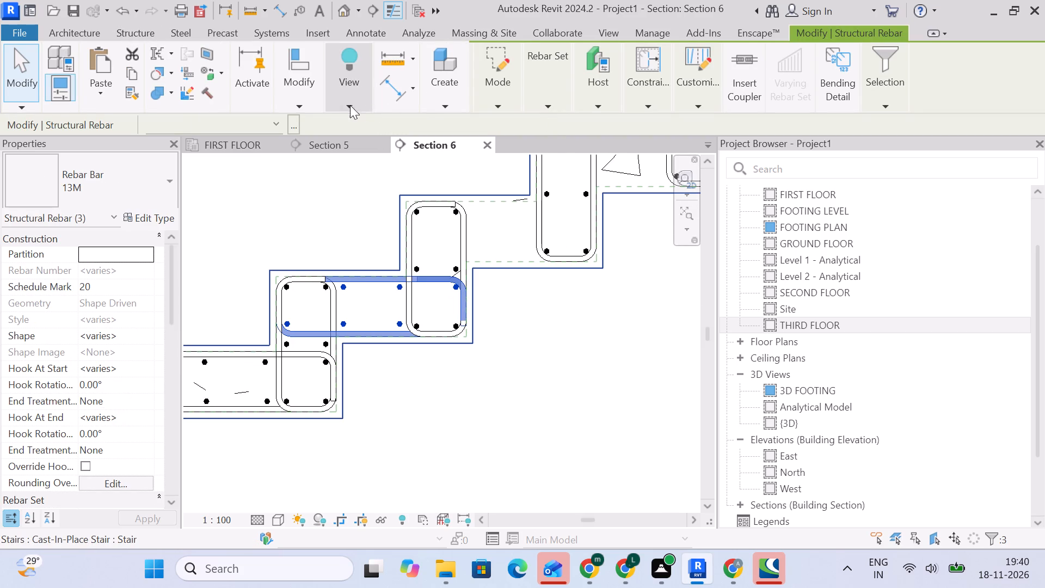
pyautogui.click(286, 104)
pyautogui.click(327, 149)
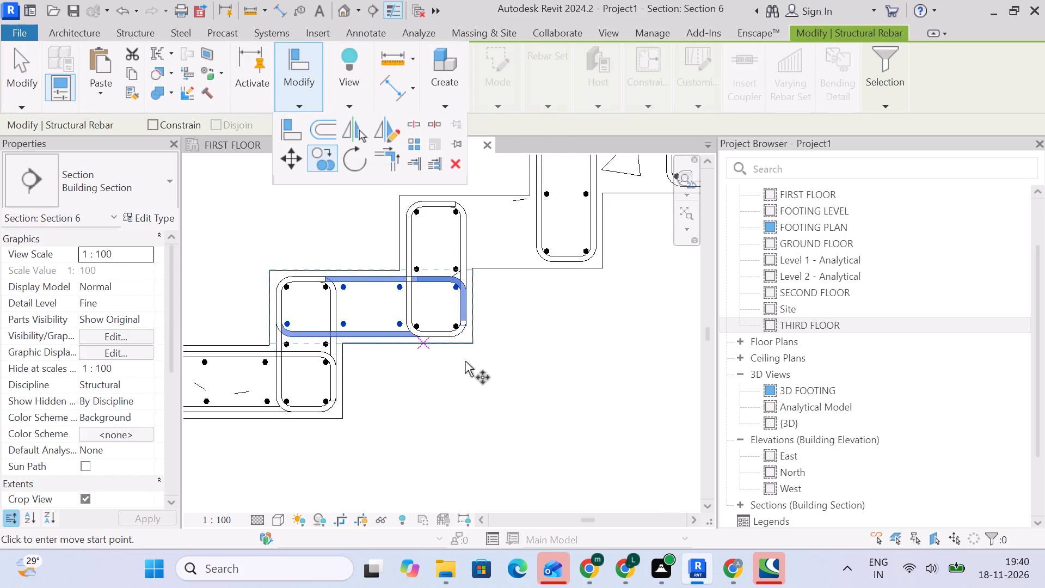
pyautogui.scroll(4, 499, 361)
pyautogui.click(451, 330)
pyautogui.moveTo(553, 279); pyautogui.dragTo(337, 391, button='middle')
pyautogui.click(465, 314)
pyautogui.scroll(-1, 581, 302)
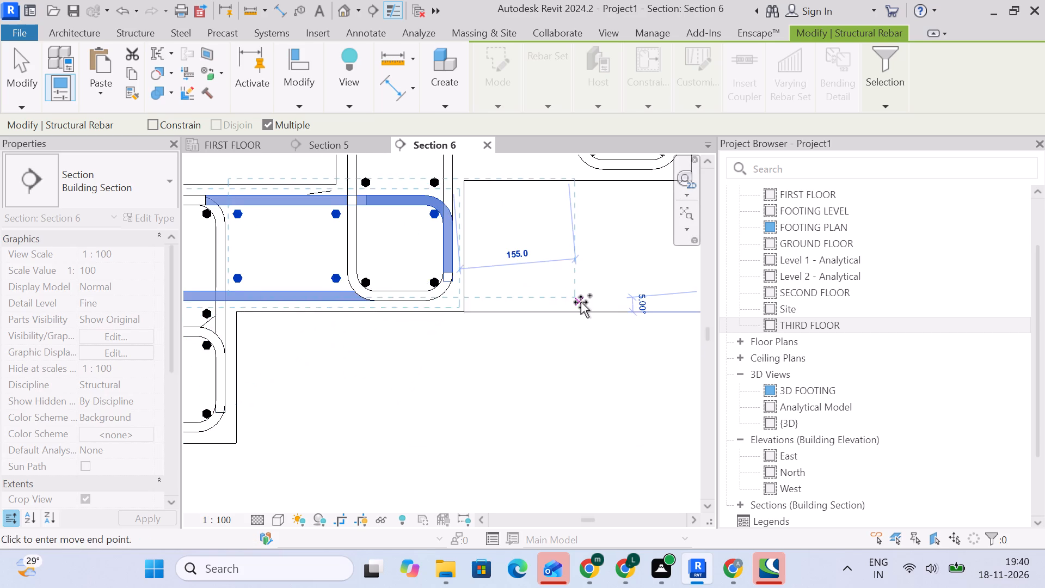
pyautogui.scroll(-4, 581, 302)
pyautogui.moveTo(581, 303); pyautogui.dragTo(432, 387, button='middle')
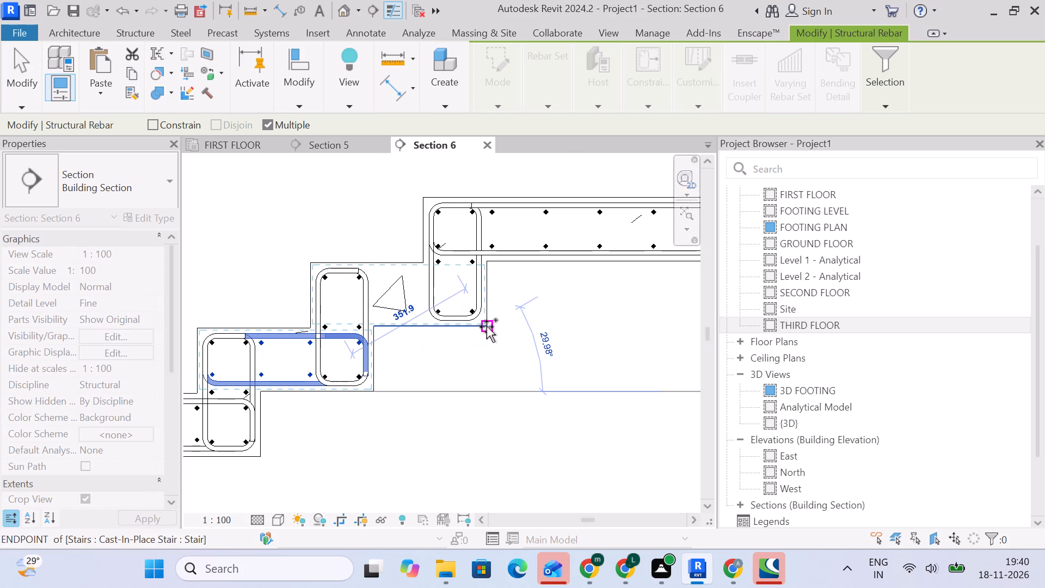
pyautogui.click(487, 327)
pyautogui.click(20, 77)
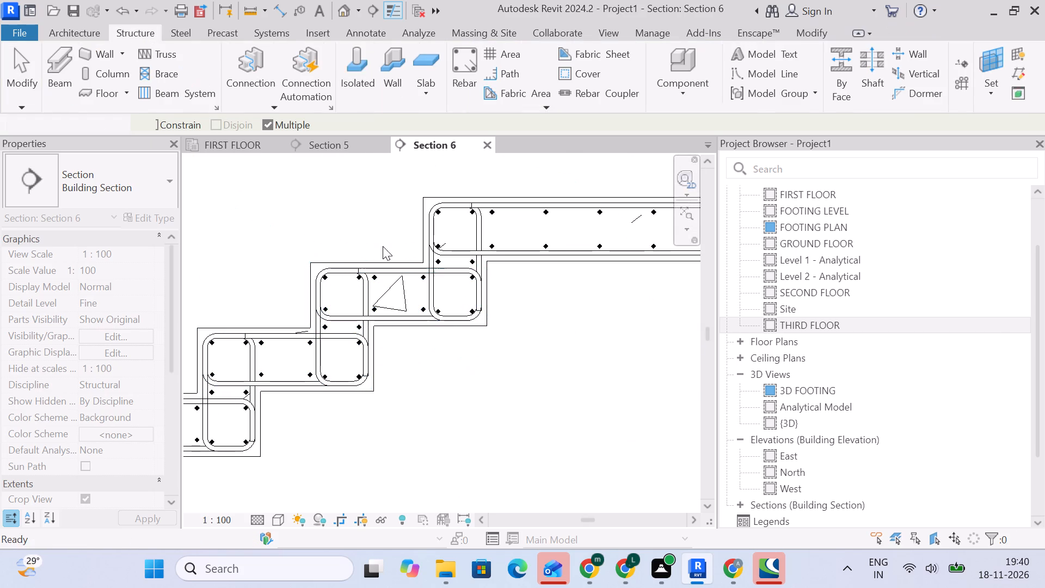
# Review the reinforced steps in Section 6 and compare them with the stair flight in Section 5.
pyautogui.scroll(-5, 450, 305)
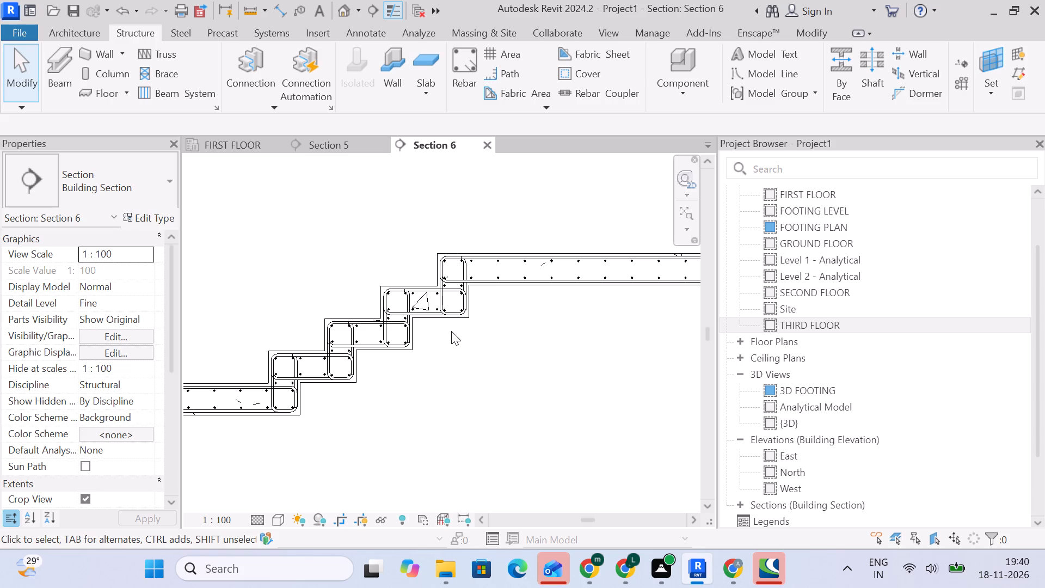
pyautogui.scroll(-4, 815, 224)
pyautogui.scroll(-4, 493, 348)
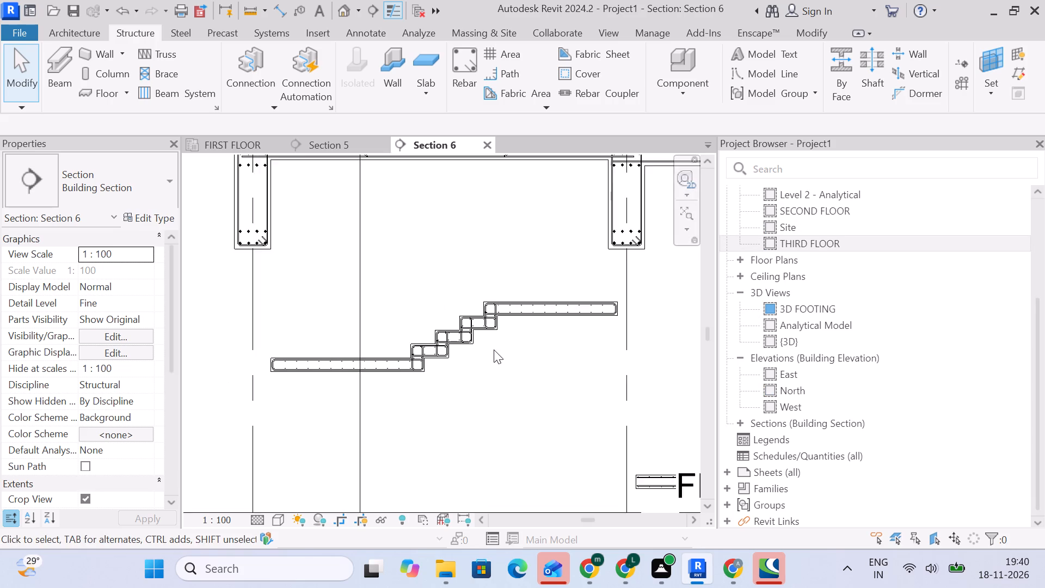
pyautogui.moveTo(494, 351); pyautogui.dragTo(518, 328, button='middle')
pyautogui.press('Escape')
pyautogui.scroll(4, 508, 329)
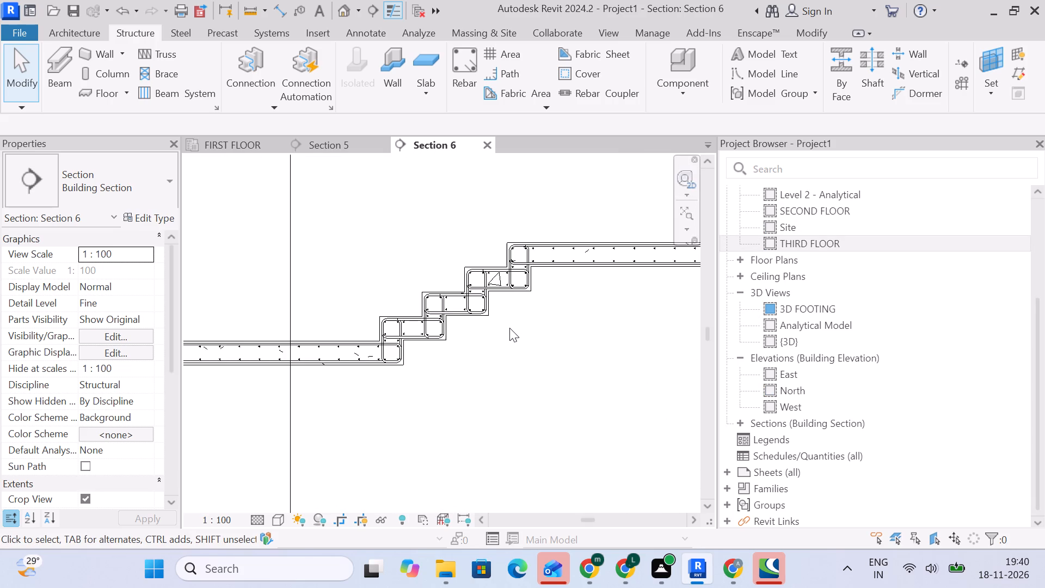
pyautogui.scroll(-6, 513, 329)
pyautogui.click(324, 149)
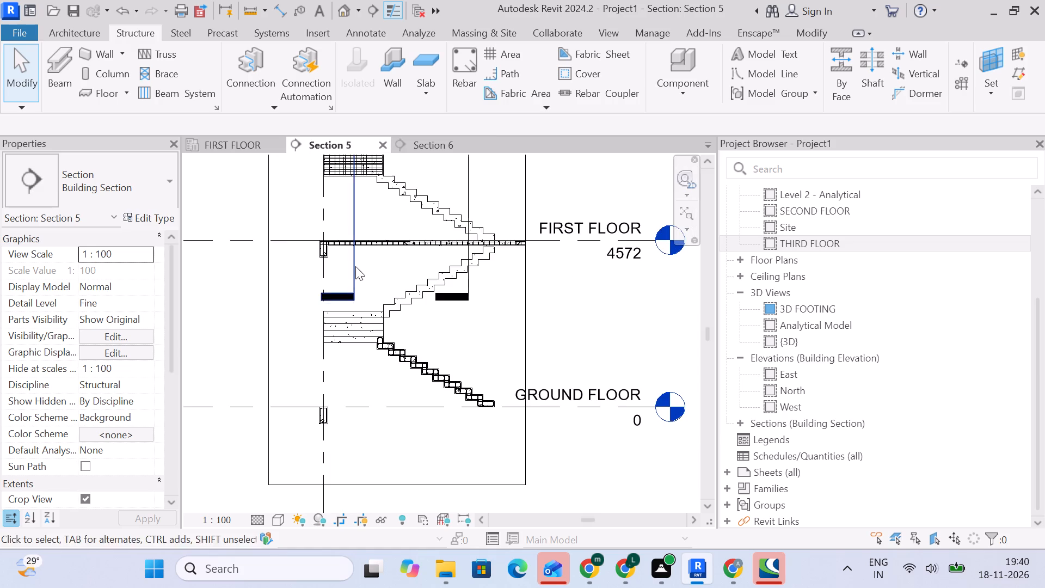
pyautogui.scroll(10, 364, 321)
pyautogui.scroll(-5, 416, 349)
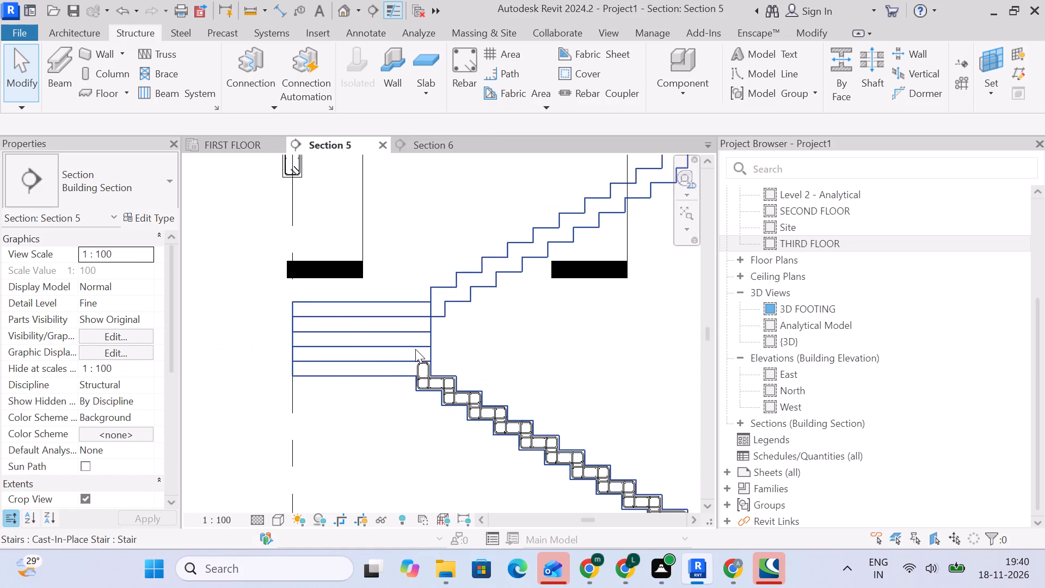
pyautogui.click(437, 143)
# Set the upper tread's horizontal M_T2 tie in Section 6 to a Maximum Spacing layout of 150 mm.
pyautogui.scroll(10, 477, 320)
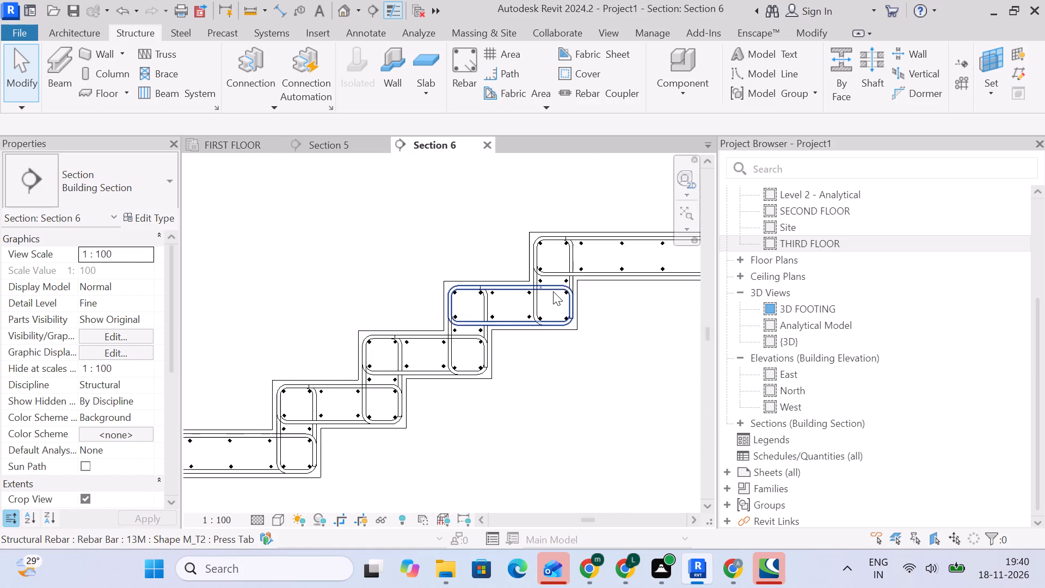
pyautogui.scroll(6, 553, 291)
pyautogui.click(557, 261)
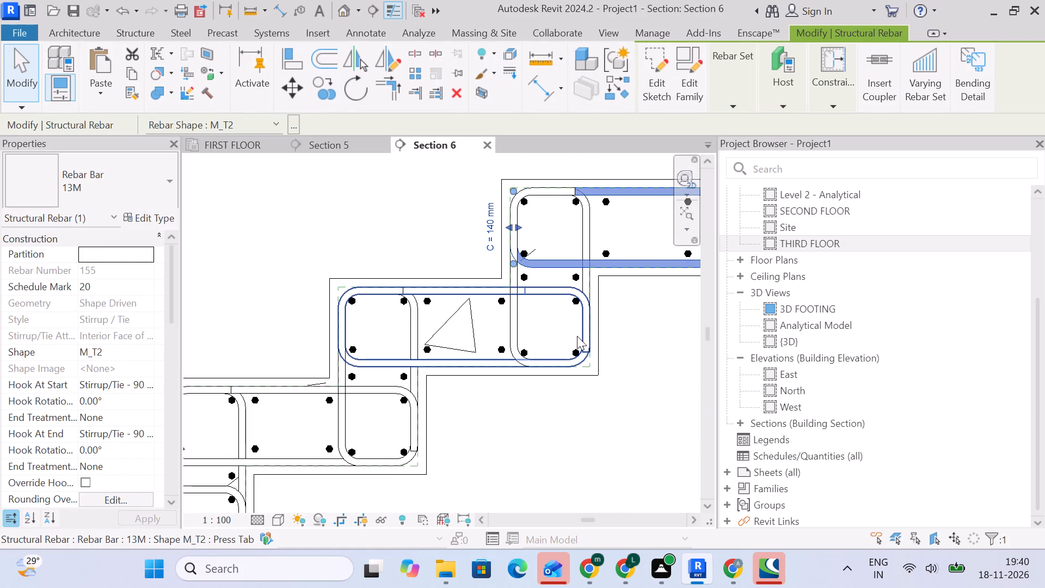
pyautogui.click(576, 337)
pyautogui.click(729, 102)
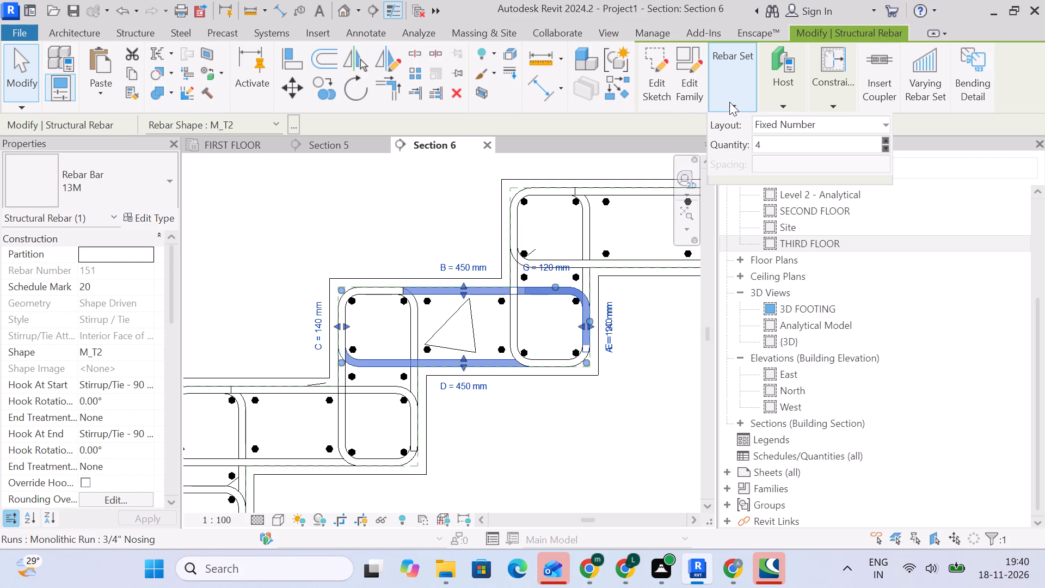
pyautogui.click(807, 128)
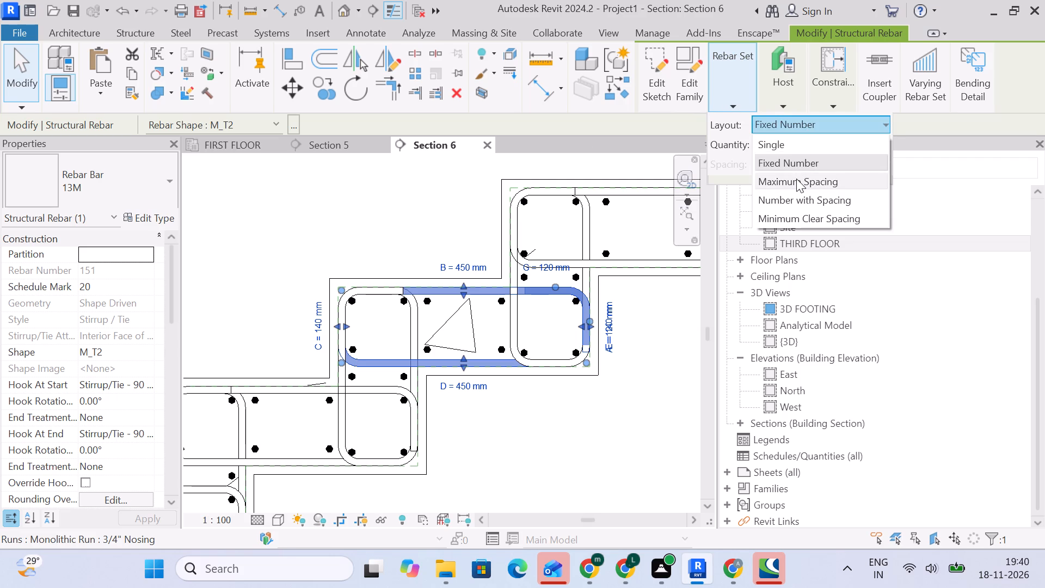
pyautogui.click(796, 179)
pyautogui.click(812, 163)
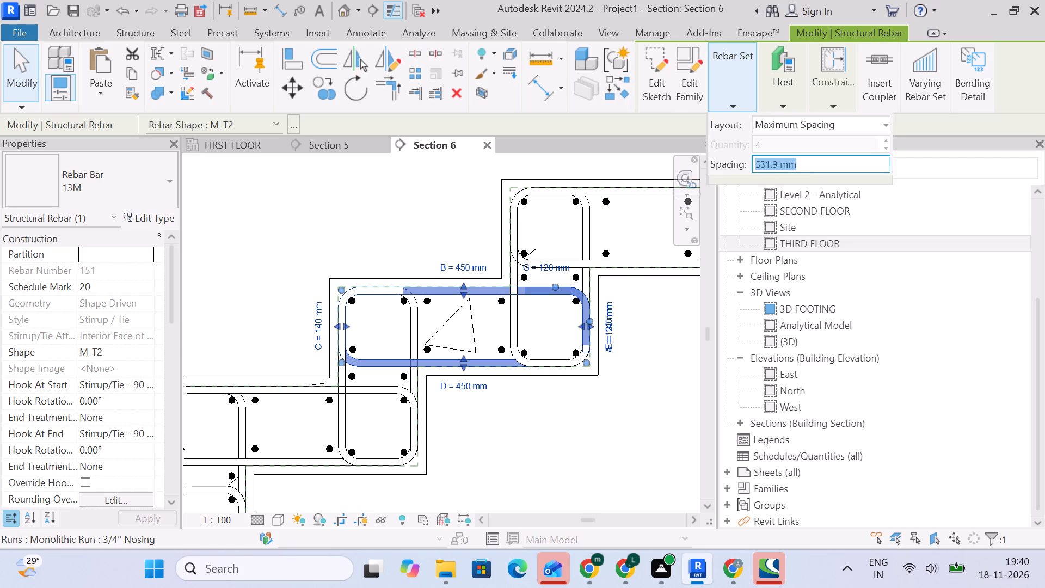
pyautogui.press('1')
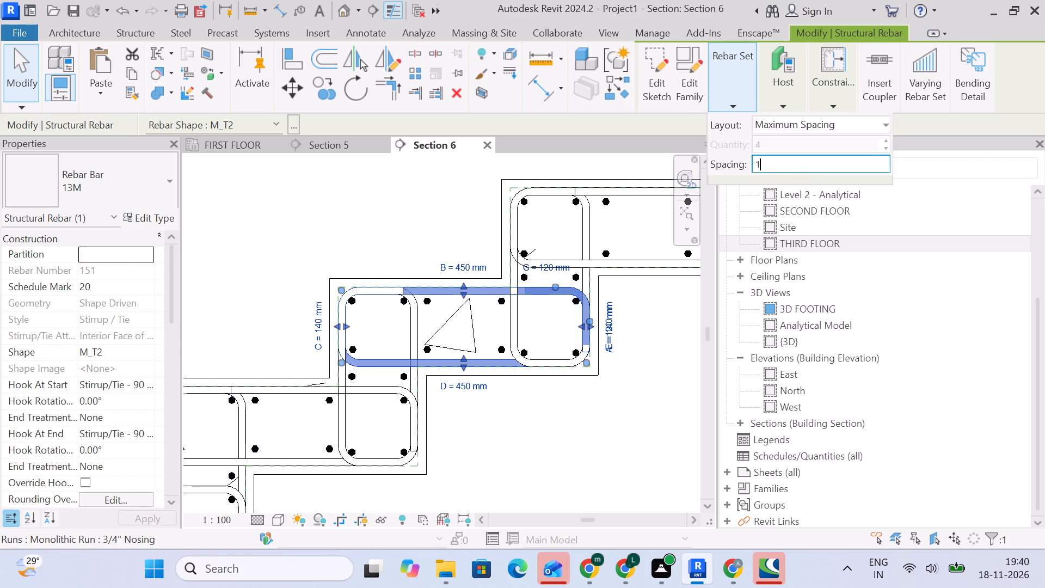
pyautogui.write('50')
pyautogui.press('Return')
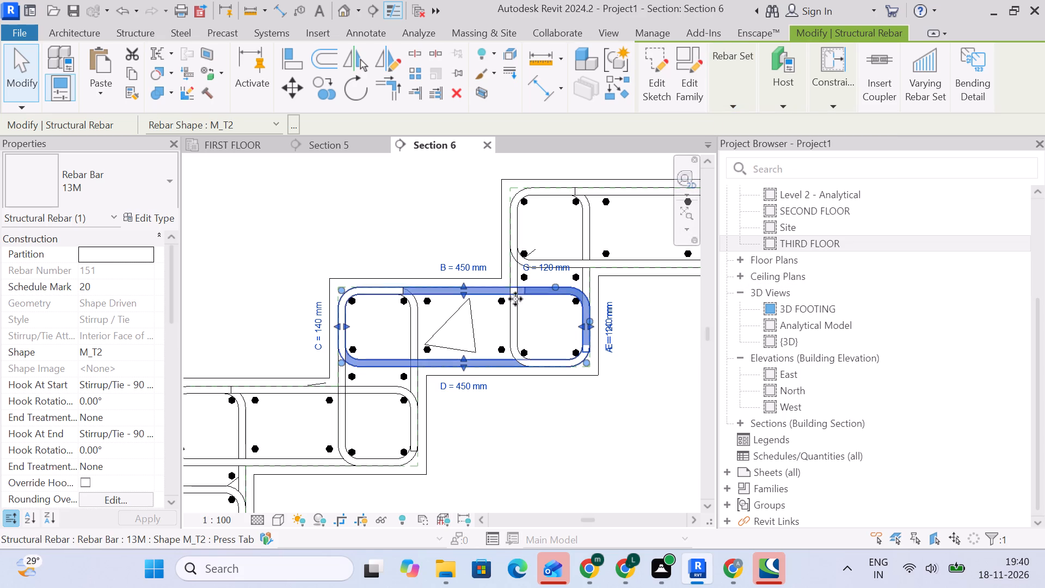
# Check the rebar set layouts of the vertical M_T2 ties in the risers above and below the upper tread.
pyautogui.click(513, 323)
pyautogui.click(750, 91)
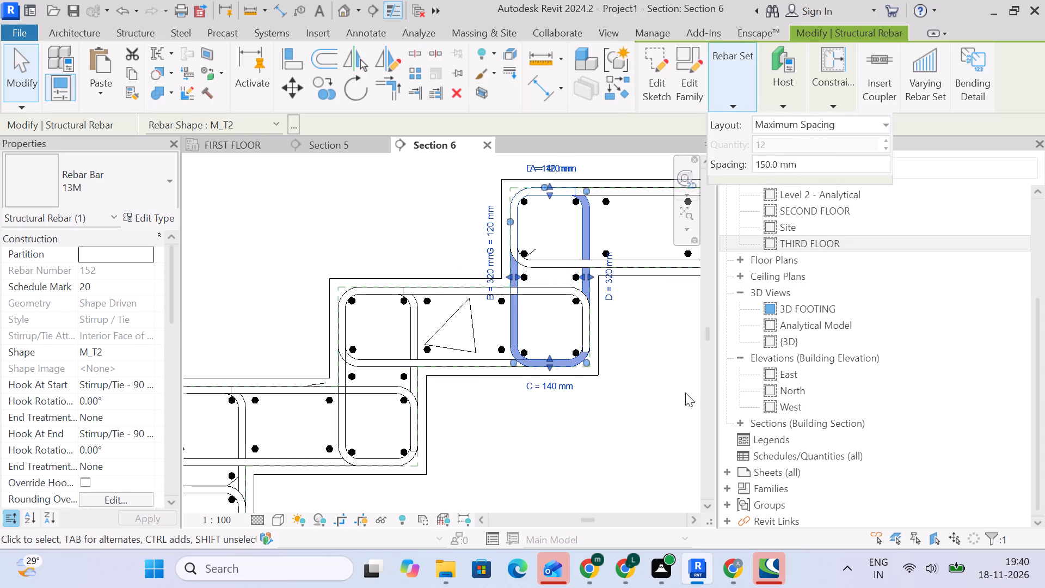
pyautogui.click(641, 397)
pyautogui.moveTo(426, 439); pyautogui.dragTo(592, 325, button='middle')
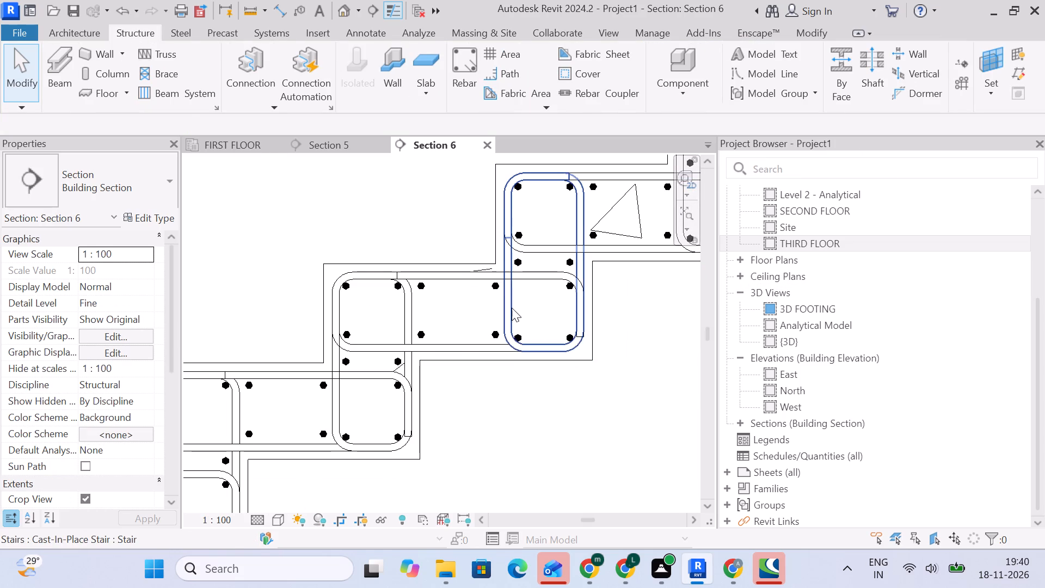
pyautogui.click(512, 308)
pyautogui.click(723, 98)
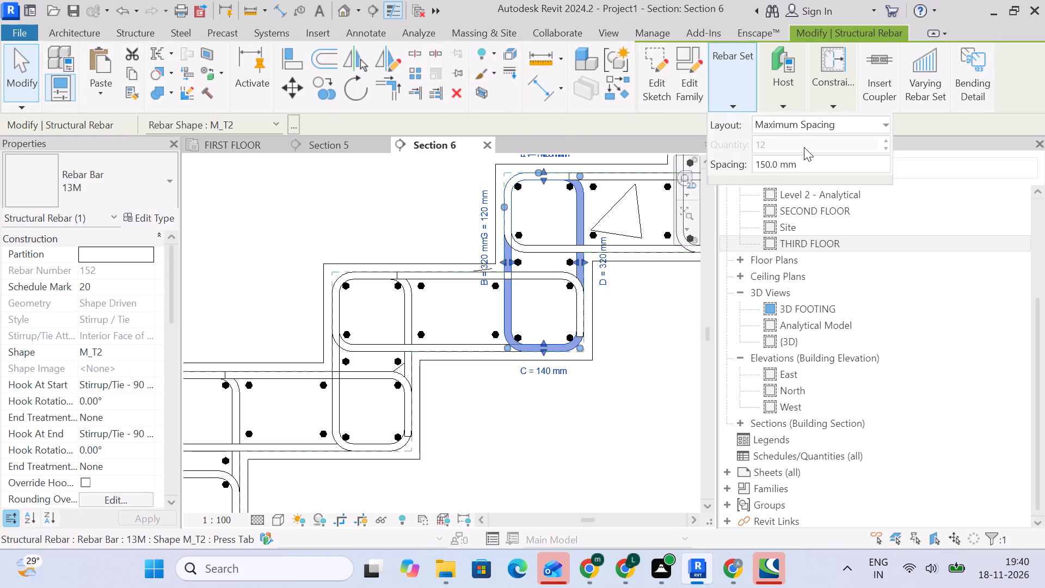
pyautogui.click(623, 314)
# Set the middle tread's horizontal M_T2 tie to a Maximum Spacing layout of 150 mm.
pyautogui.click(538, 278)
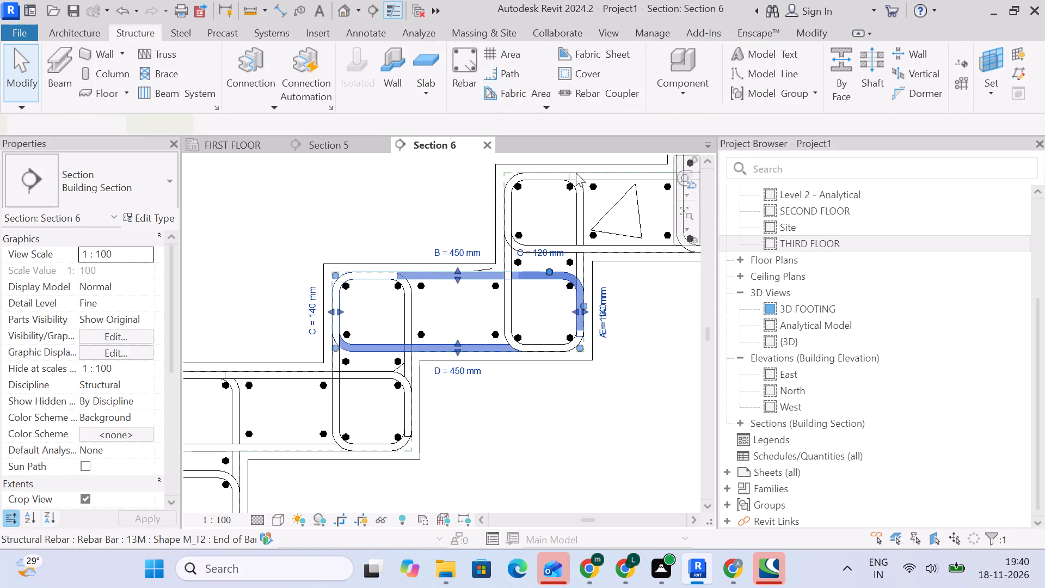
pyautogui.click(734, 92)
pyautogui.click(819, 139)
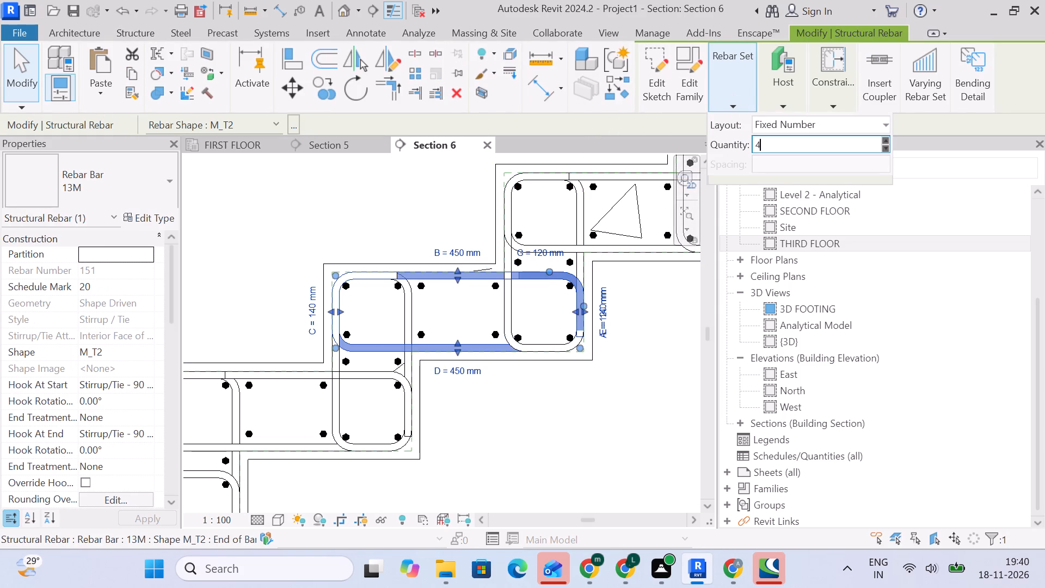
pyautogui.click(817, 127)
pyautogui.click(809, 182)
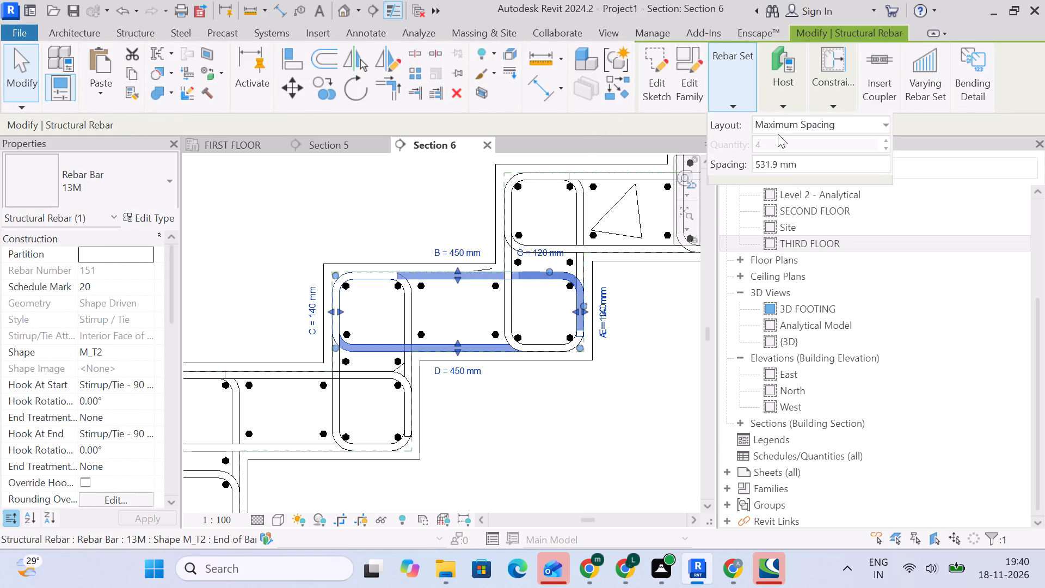
pyautogui.click(814, 166)
pyautogui.write('15')
pyautogui.press('0')
pyautogui.press('Return')
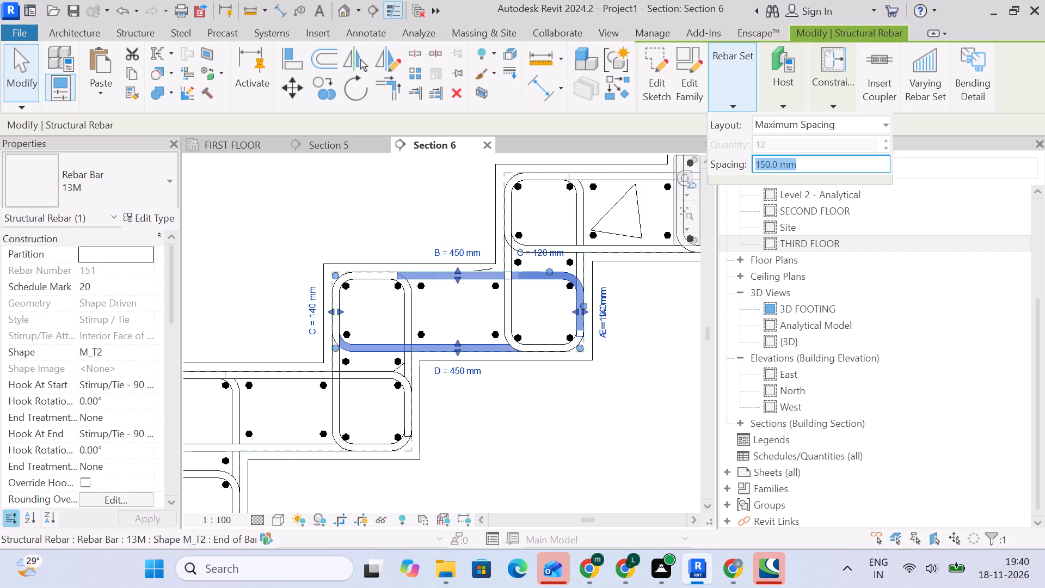
pyautogui.click(648, 350)
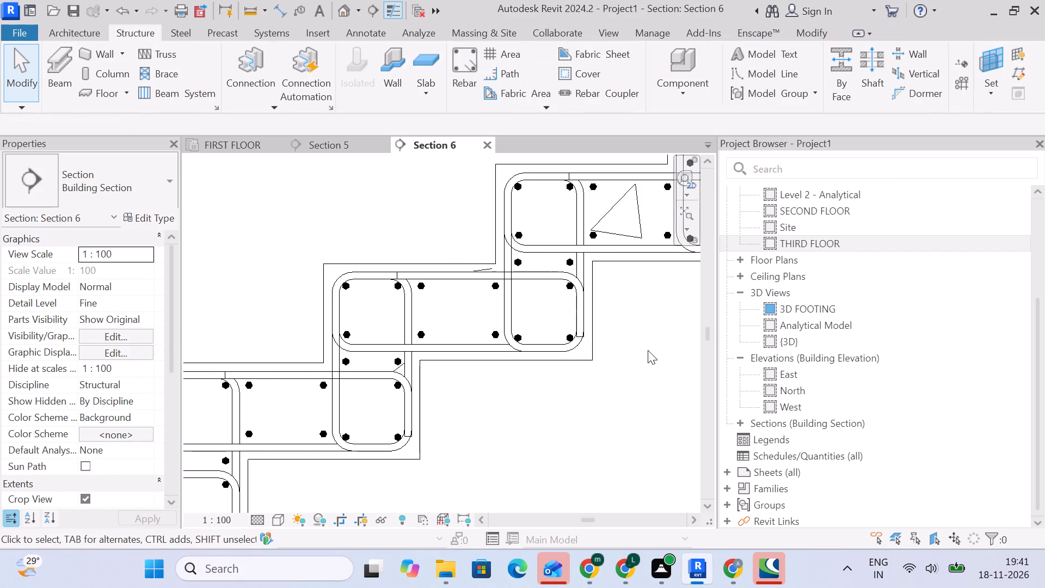
# Check the rebar set layout of the vertical M_T2 tie in the riser just above the lowest tread in Section 6.
pyautogui.moveTo(417, 352); pyautogui.dragTo(545, 258, button='middle')
pyautogui.click(528, 231)
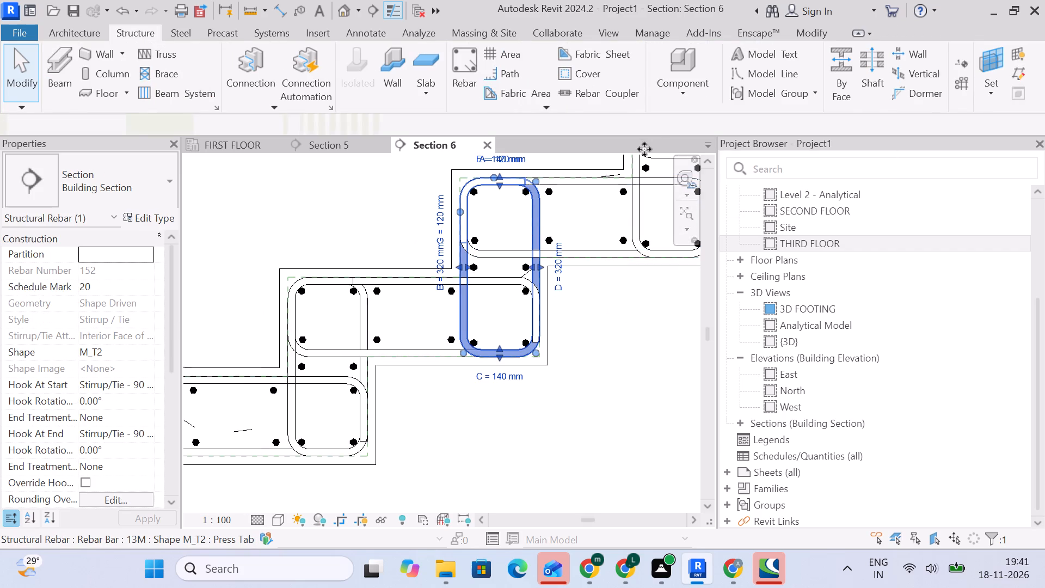
pyautogui.click(731, 97)
pyautogui.click(780, 124)
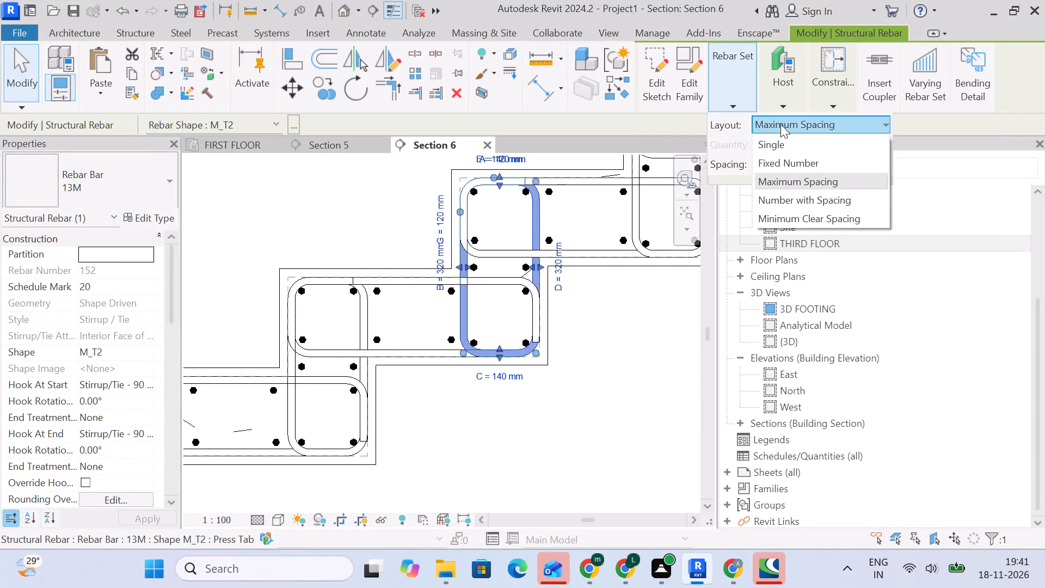
pyautogui.click(780, 124)
pyautogui.click(574, 363)
# Set the lowest tread's horizontal M_T2 tie to a Maximum Spacing layout of 150 mm.
pyautogui.click(400, 286)
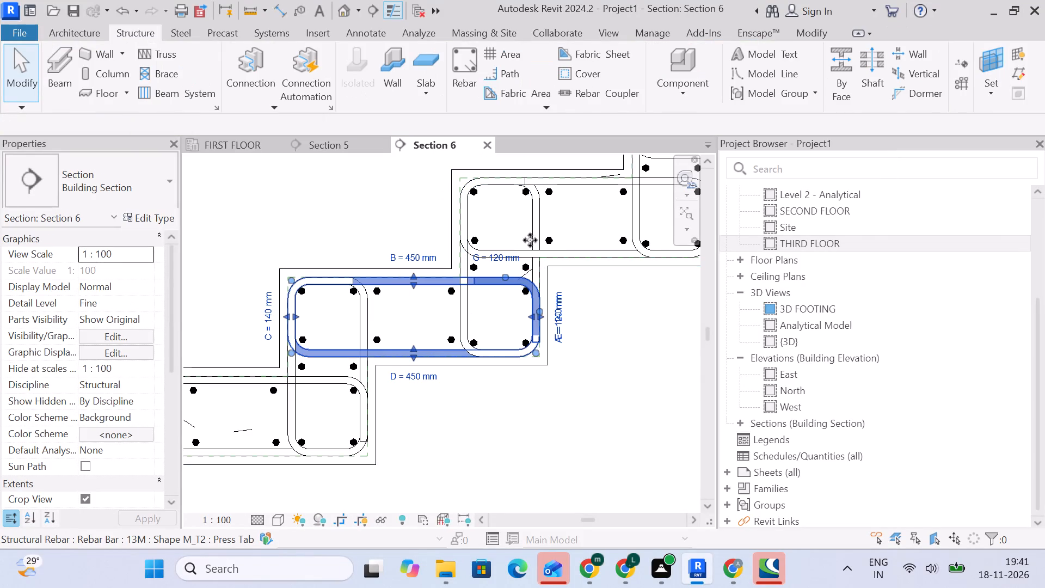
pyautogui.click(739, 98)
pyautogui.click(783, 120)
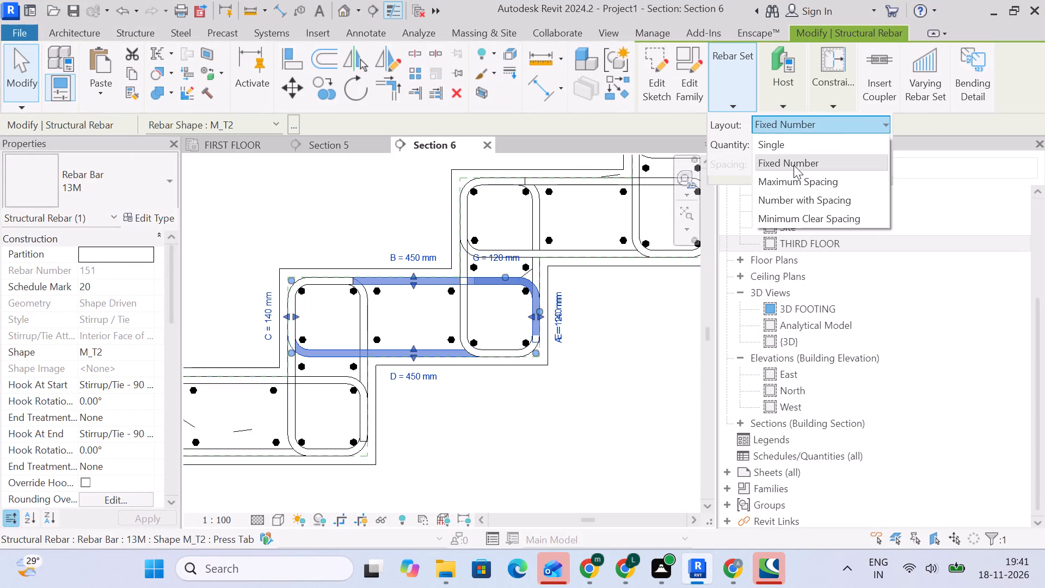
pyautogui.click(799, 187)
pyautogui.click(807, 163)
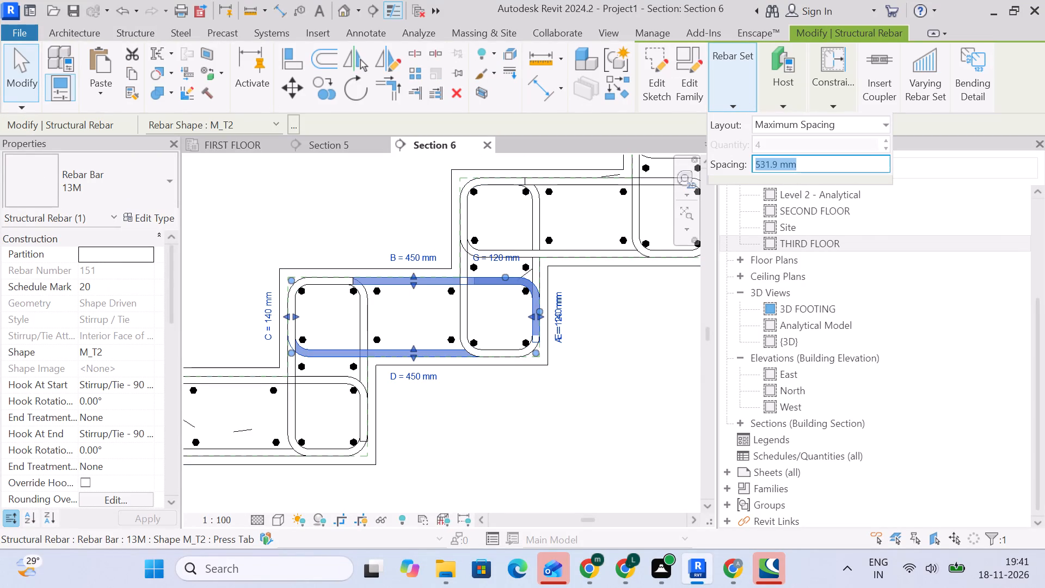
pyautogui.write('150')
pyautogui.press('Return')
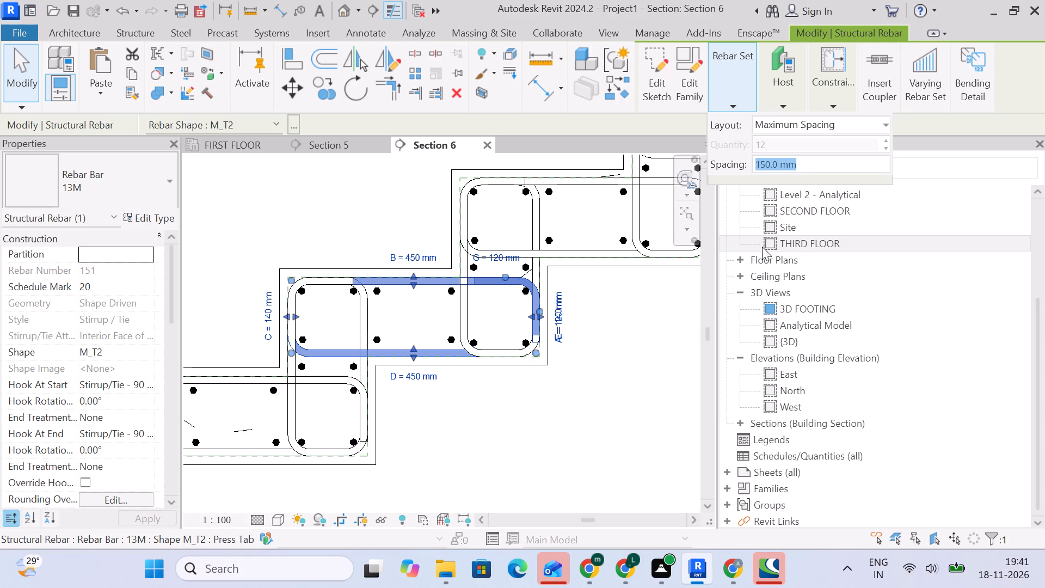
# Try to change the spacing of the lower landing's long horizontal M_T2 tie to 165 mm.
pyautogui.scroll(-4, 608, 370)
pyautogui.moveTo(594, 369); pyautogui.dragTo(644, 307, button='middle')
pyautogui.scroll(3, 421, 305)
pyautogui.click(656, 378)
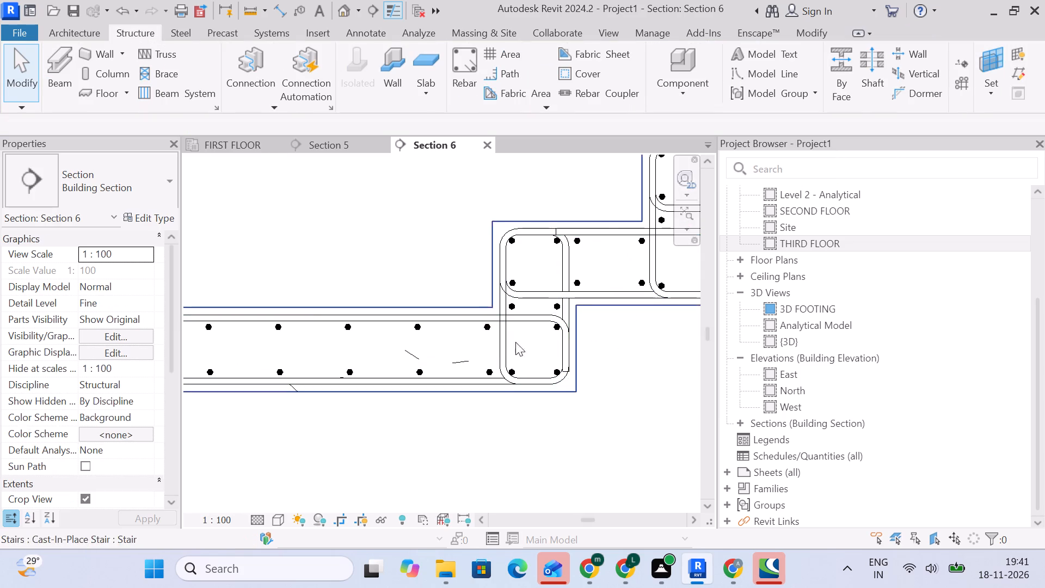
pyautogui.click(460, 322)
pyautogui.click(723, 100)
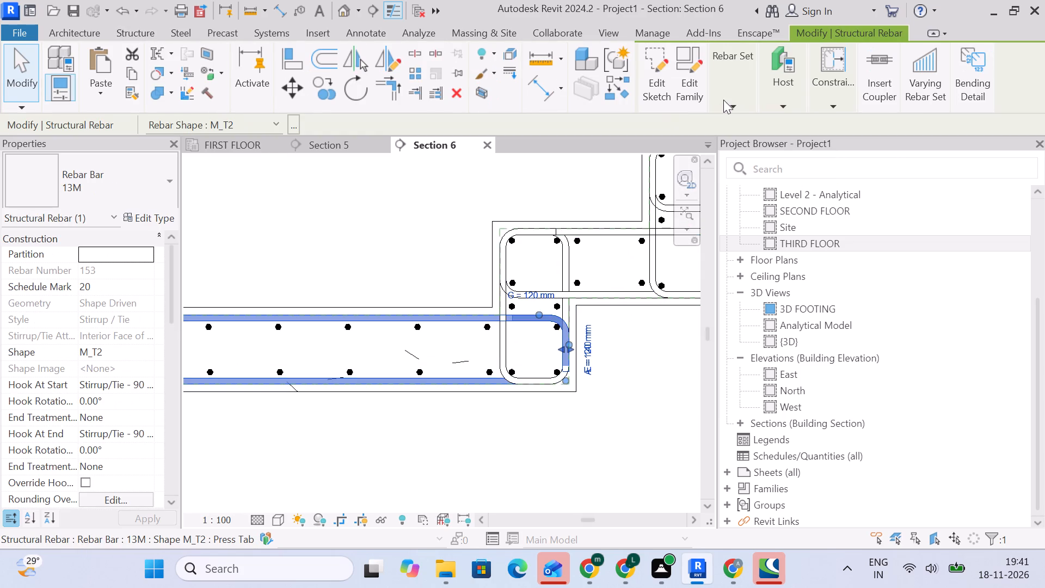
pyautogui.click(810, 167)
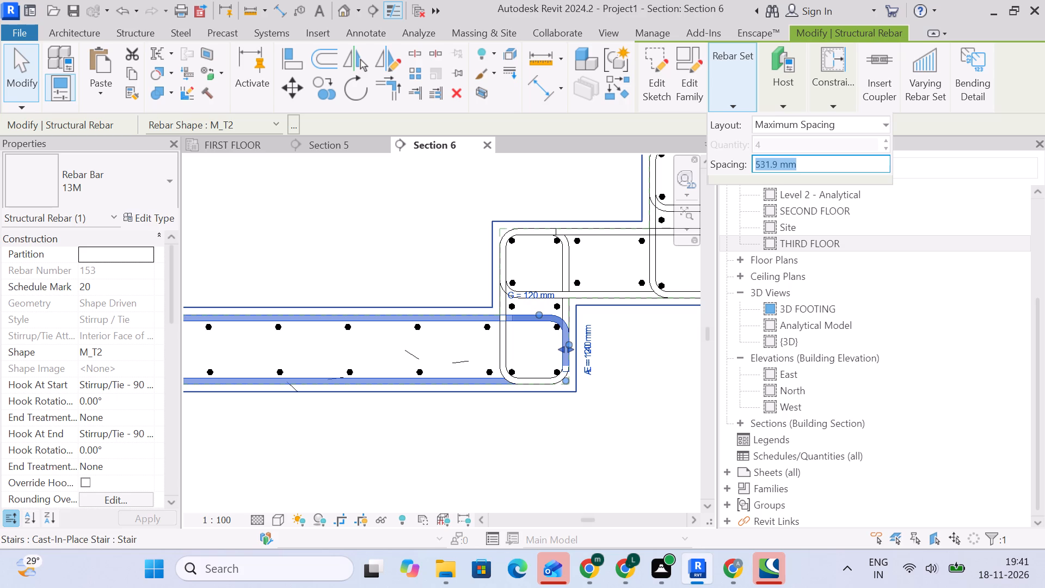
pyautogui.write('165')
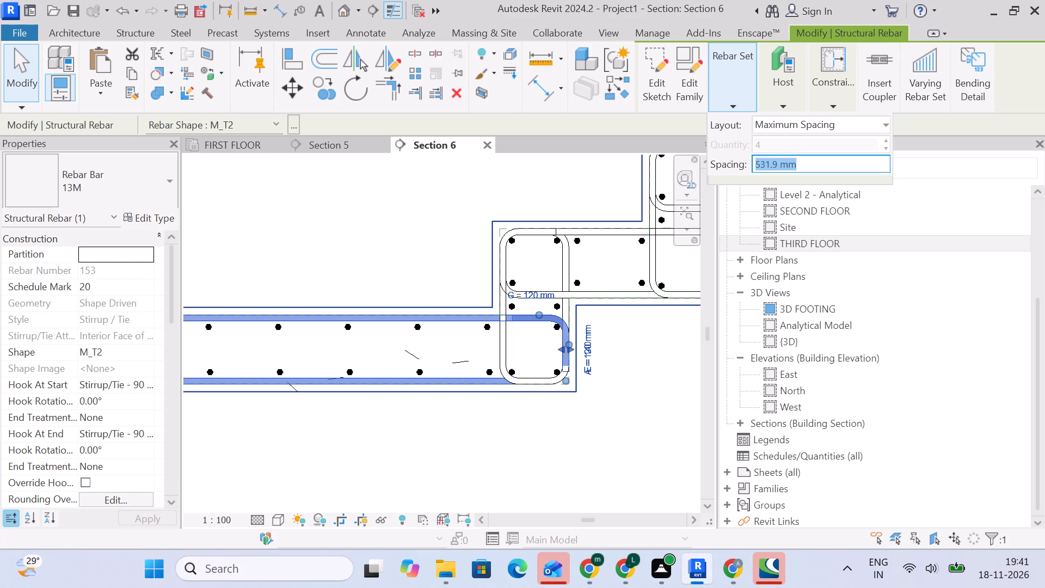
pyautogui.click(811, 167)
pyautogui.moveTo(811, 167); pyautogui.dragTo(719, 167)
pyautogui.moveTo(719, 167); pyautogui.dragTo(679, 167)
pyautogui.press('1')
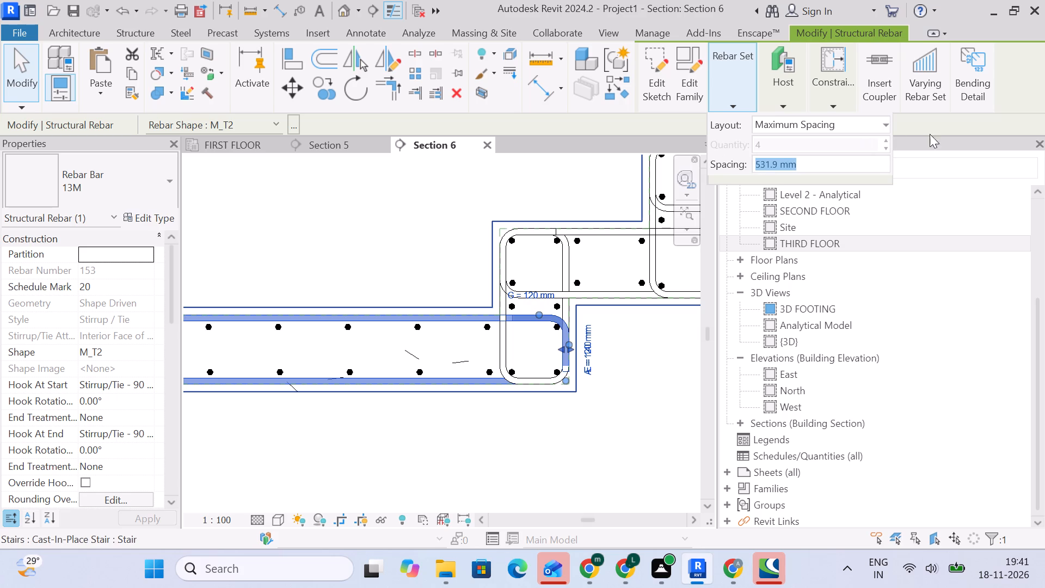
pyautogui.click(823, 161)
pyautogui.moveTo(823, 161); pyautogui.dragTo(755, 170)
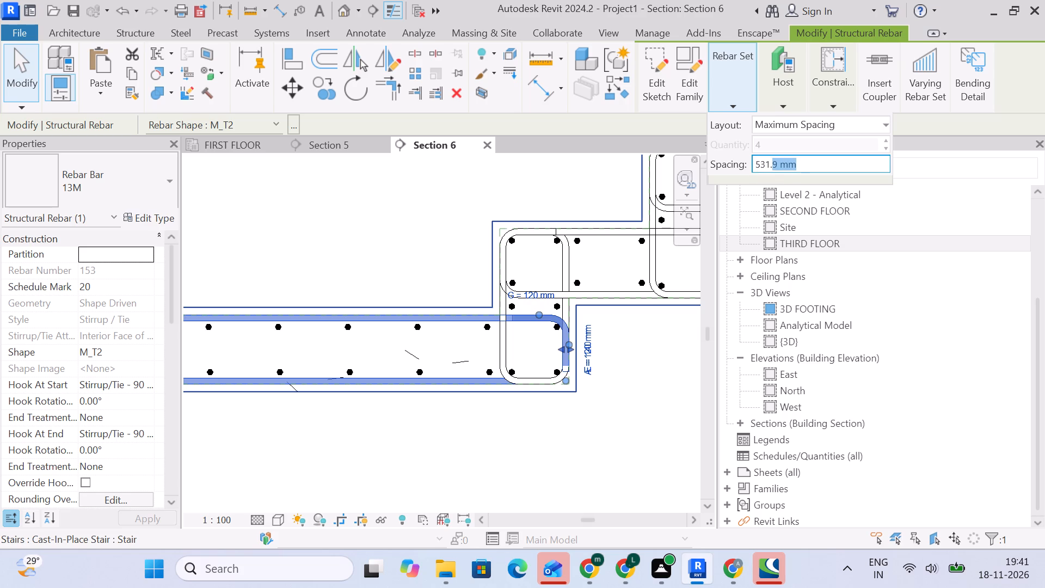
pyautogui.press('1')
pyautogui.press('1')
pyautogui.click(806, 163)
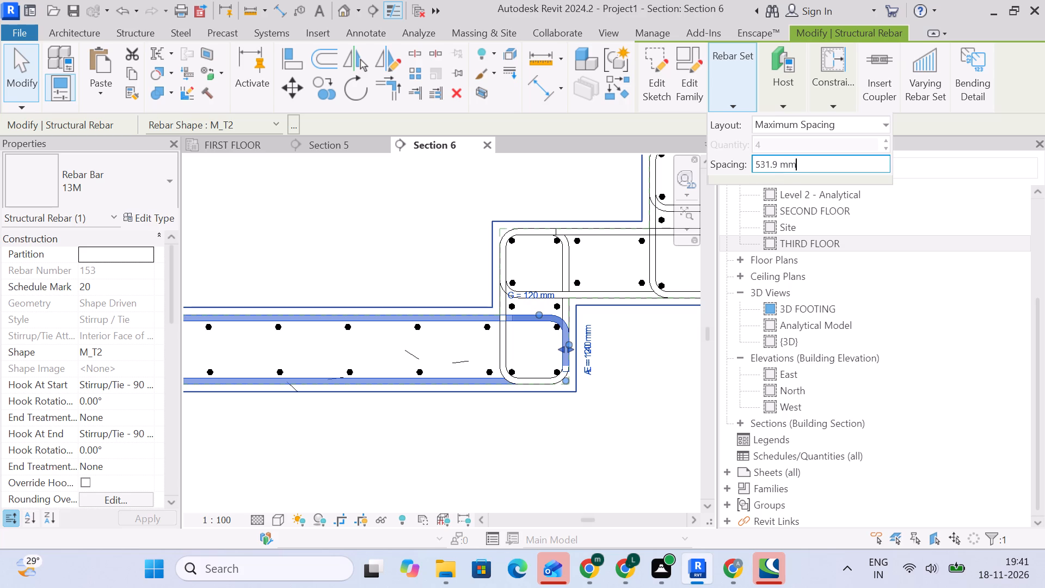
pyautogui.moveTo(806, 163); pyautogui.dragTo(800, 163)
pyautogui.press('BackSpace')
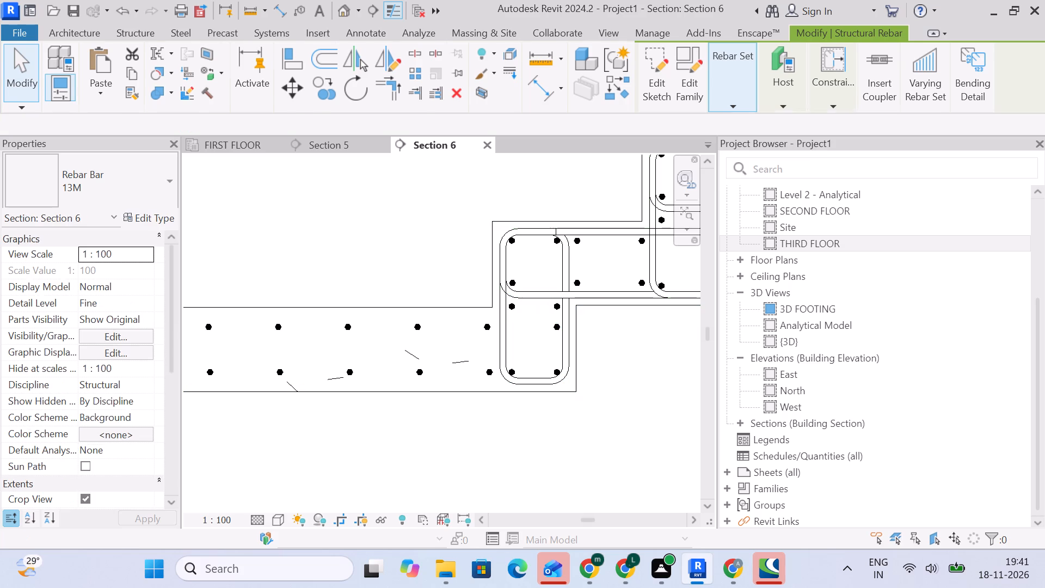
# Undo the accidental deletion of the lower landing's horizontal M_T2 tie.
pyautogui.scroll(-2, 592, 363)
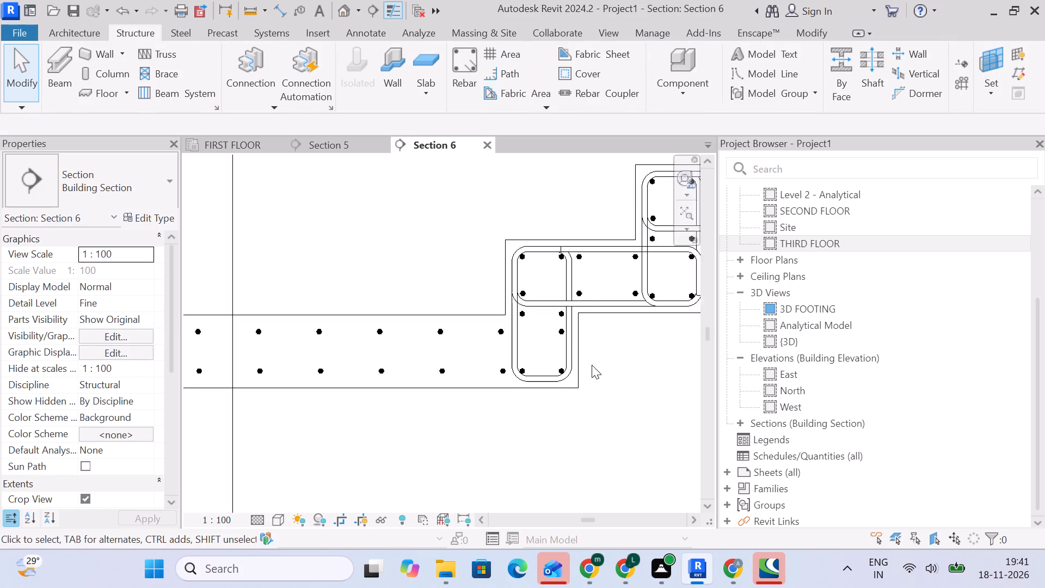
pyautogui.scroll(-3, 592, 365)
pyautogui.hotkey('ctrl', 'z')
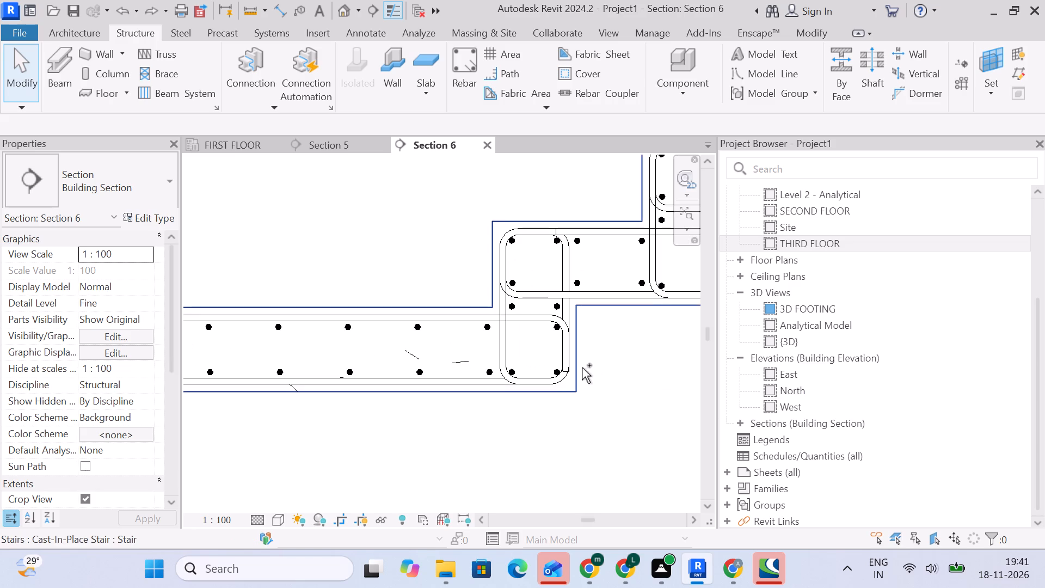
# Set the maximum spacing of the lower landing's horizontal M_T2 tie to 150 mm.
pyautogui.click(515, 318)
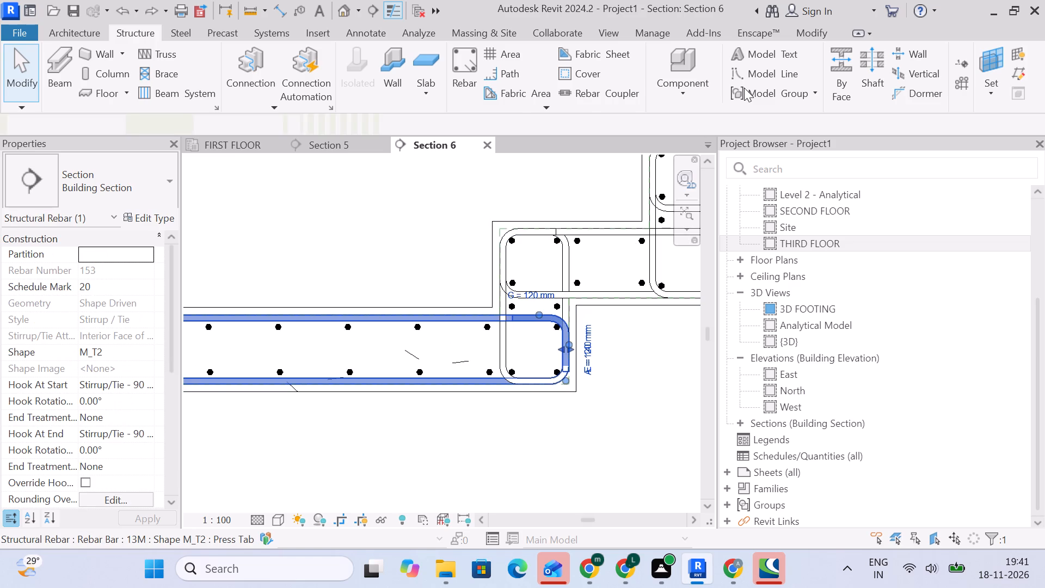
pyautogui.click(745, 101)
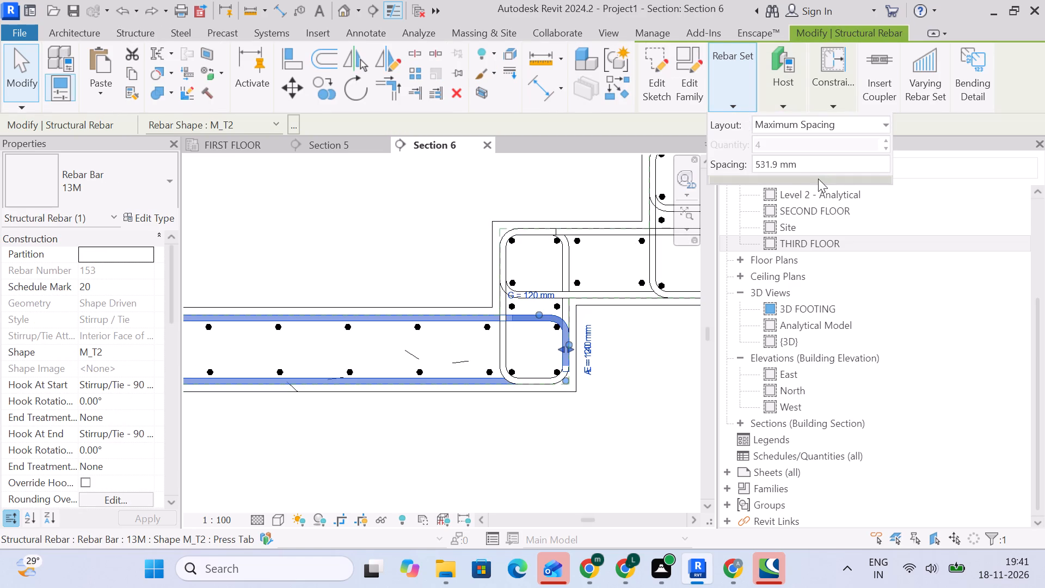
pyautogui.click(816, 167)
pyautogui.press('1')
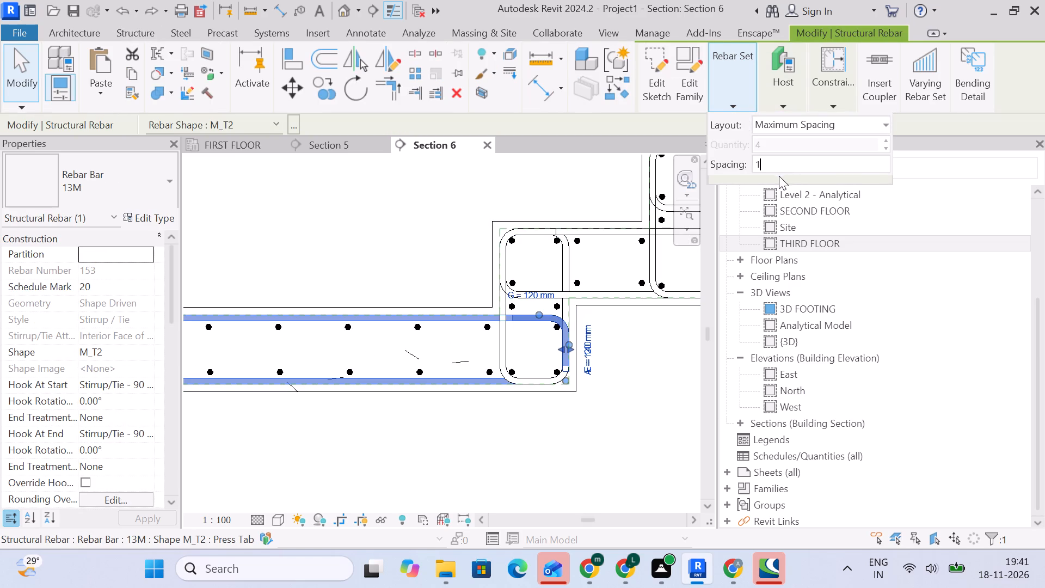
pyautogui.press('5')
pyautogui.press('0')
pyautogui.press('Return')
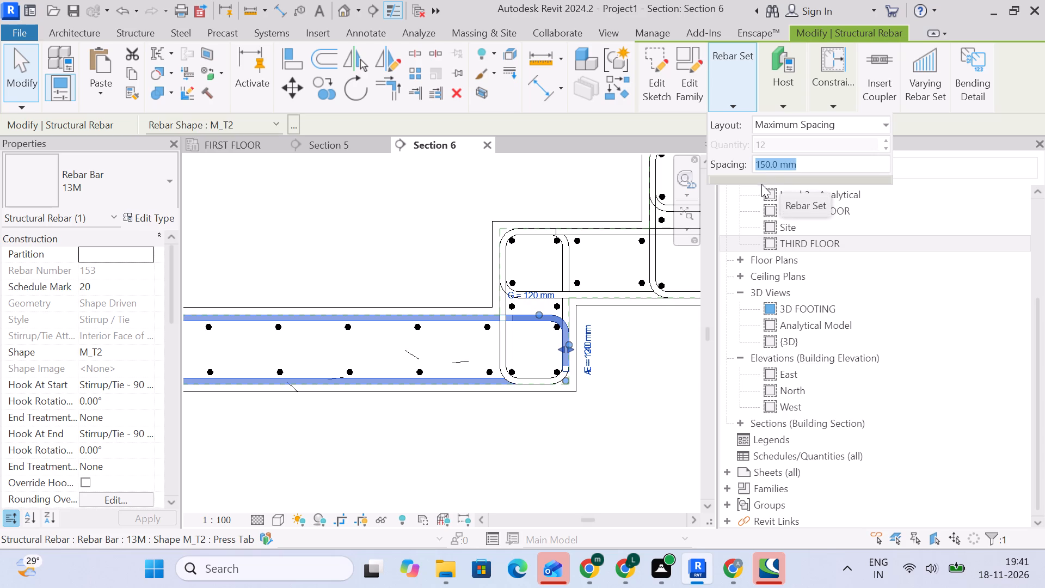
pyautogui.click(656, 369)
# Check the rebar set layouts of the lowest riser's vertical M_T2 tie and the lowest tread's horizontal tie.
pyautogui.click(496, 351)
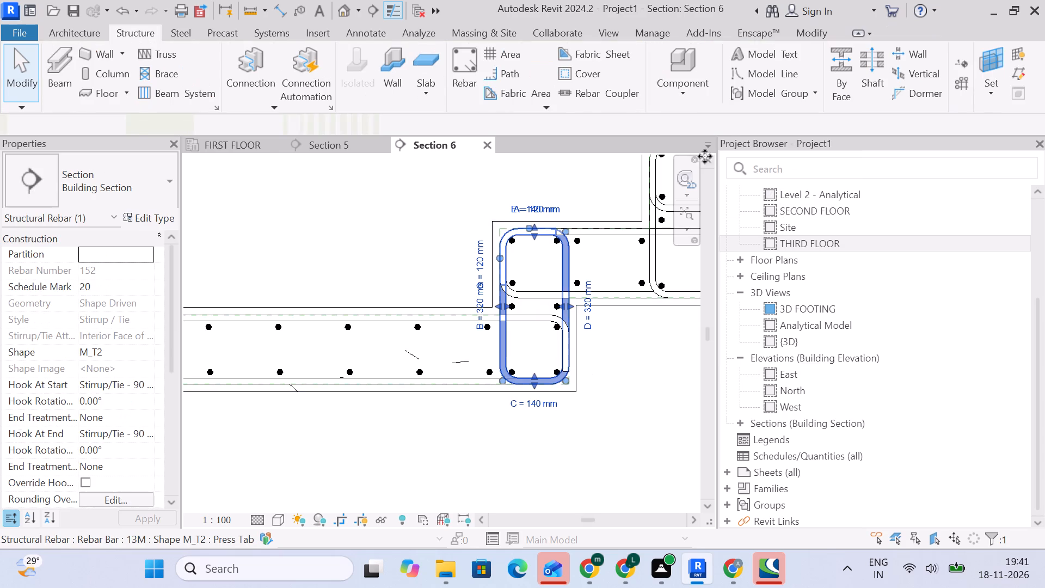
pyautogui.click(719, 100)
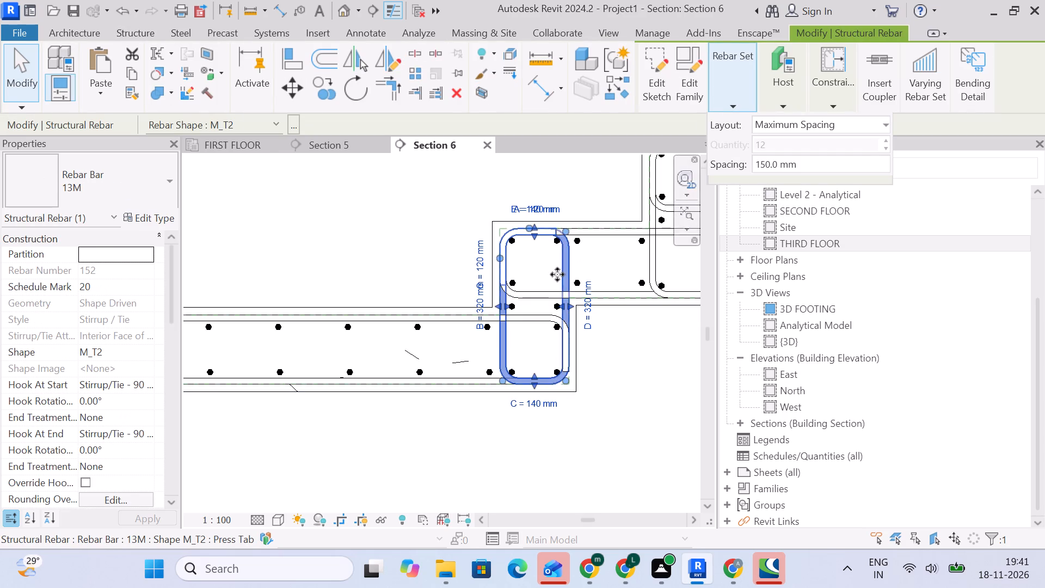
pyautogui.click(534, 298)
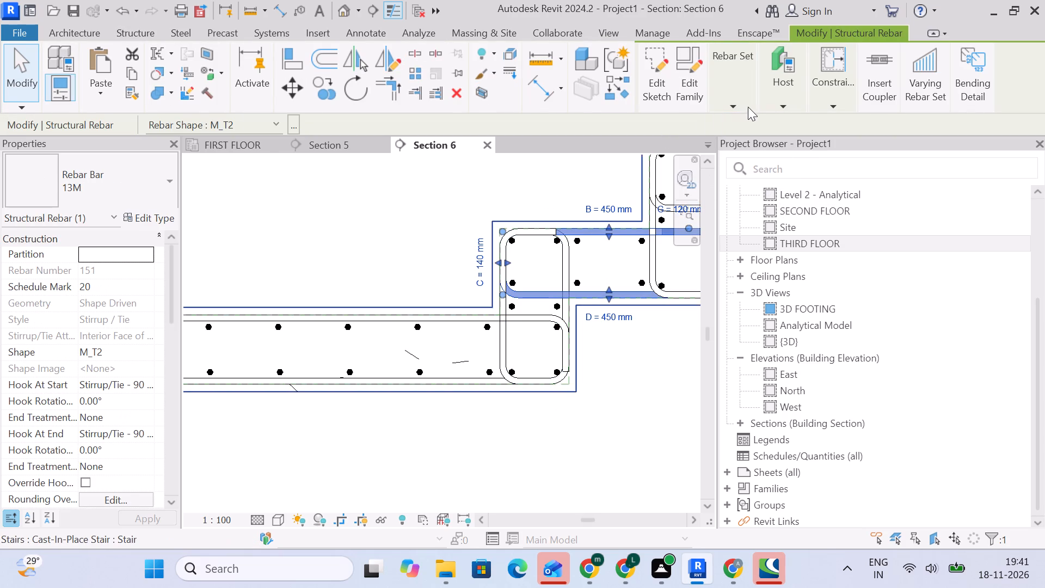
pyautogui.click(738, 105)
pyautogui.click(570, 264)
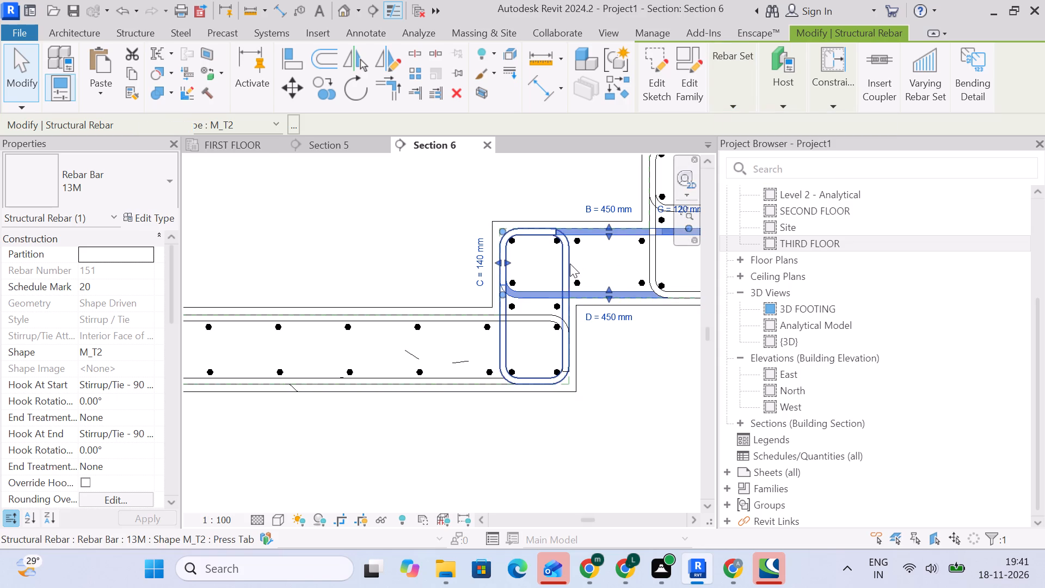
pyautogui.click(759, 98)
pyautogui.click(722, 108)
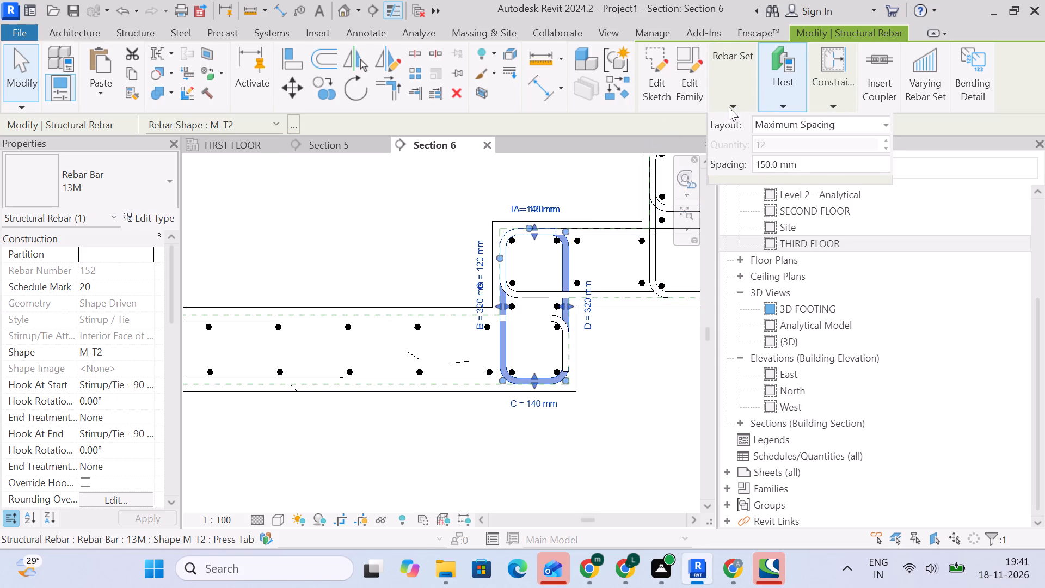
# Check the rebar set layouts of the remaining vertical and horizontal M_T2 ties up the flight to the upper landing.
pyautogui.click(648, 266)
pyautogui.moveTo(657, 259); pyautogui.dragTo(322, 349, button='middle')
pyautogui.click(735, 103)
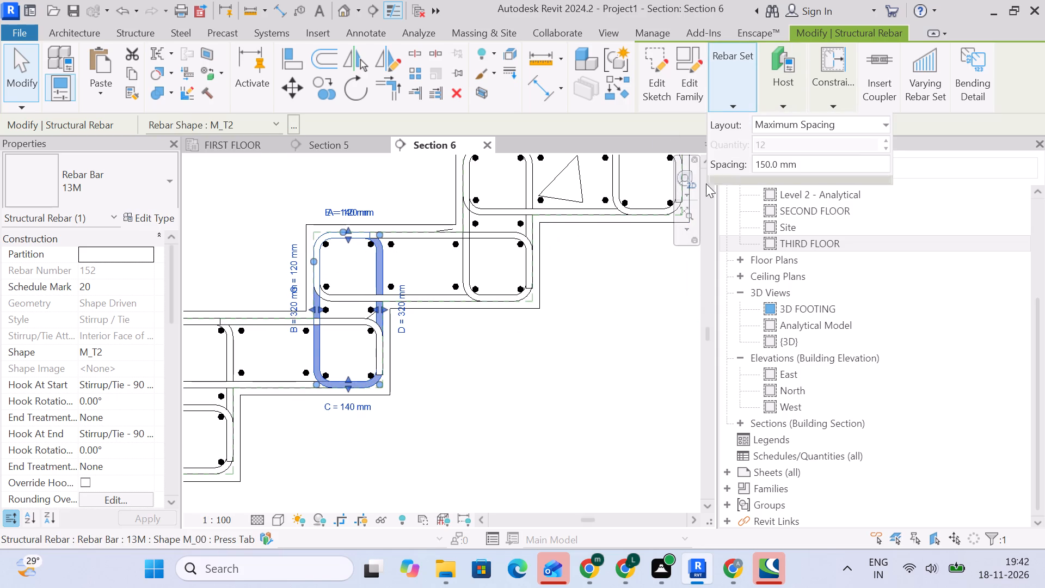
pyautogui.click(450, 374)
pyautogui.click(425, 295)
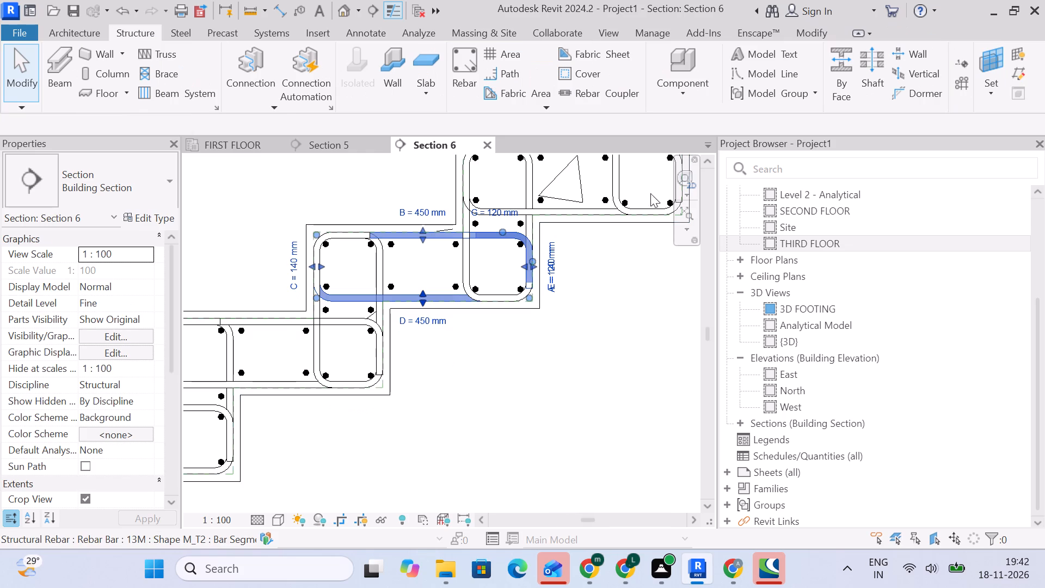
pyautogui.click(727, 102)
pyautogui.click(662, 310)
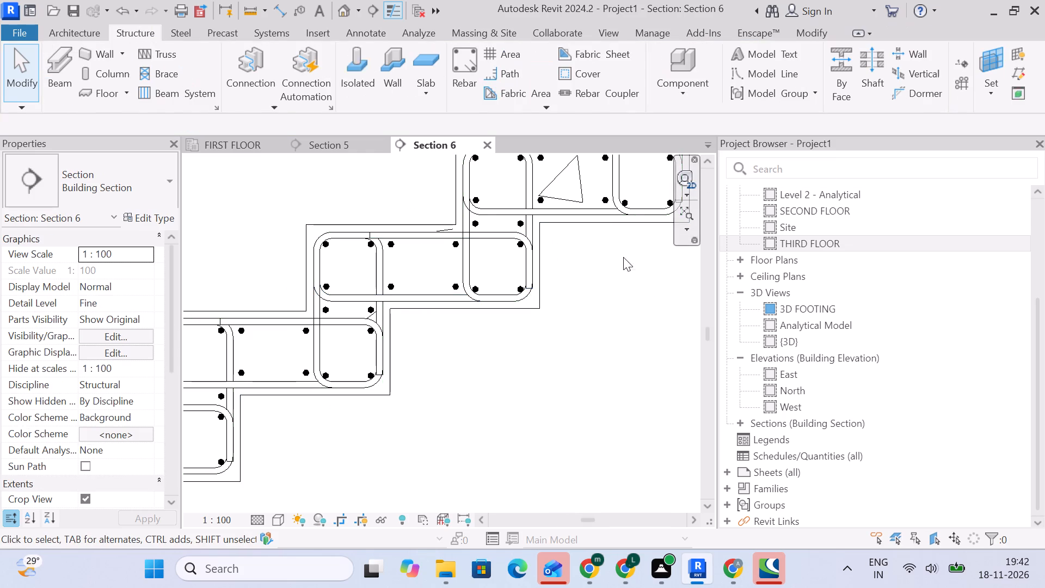
pyautogui.moveTo(612, 248); pyautogui.dragTo(495, 353, button='middle')
pyautogui.click(466, 312)
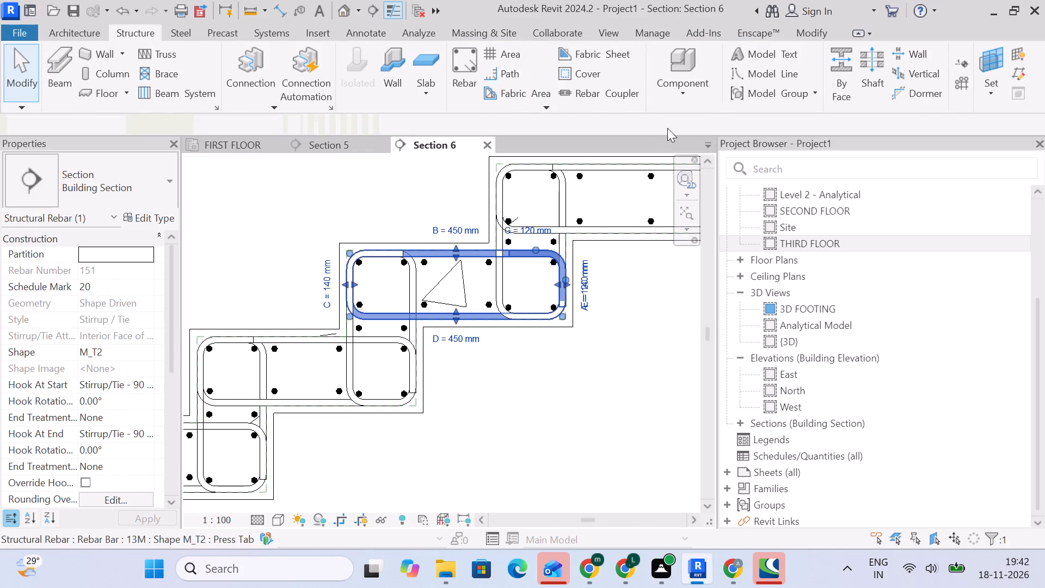
pyautogui.click(727, 101)
pyautogui.click(633, 373)
pyautogui.click(503, 286)
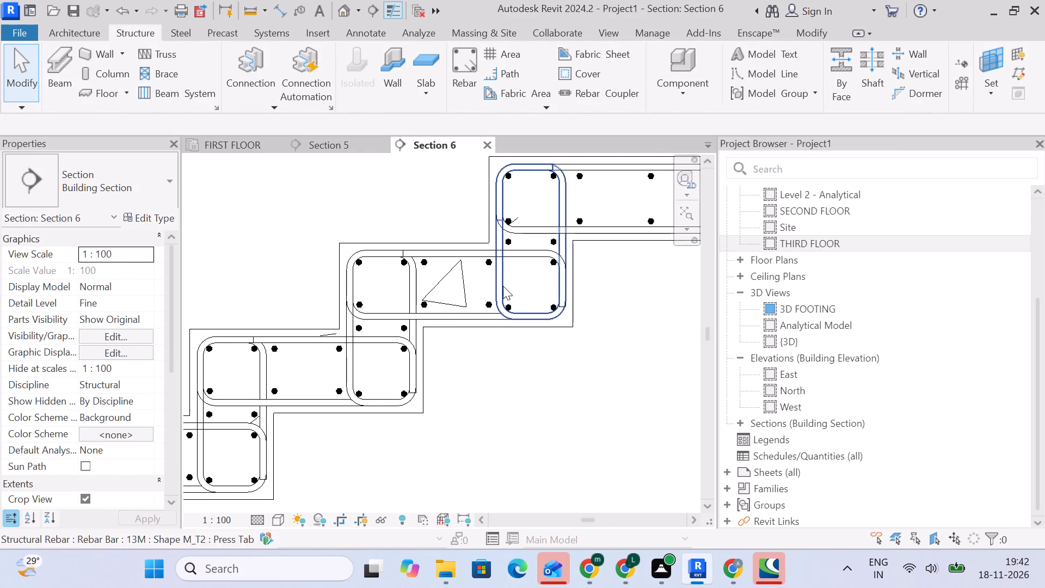
pyautogui.click(727, 99)
pyautogui.click(651, 293)
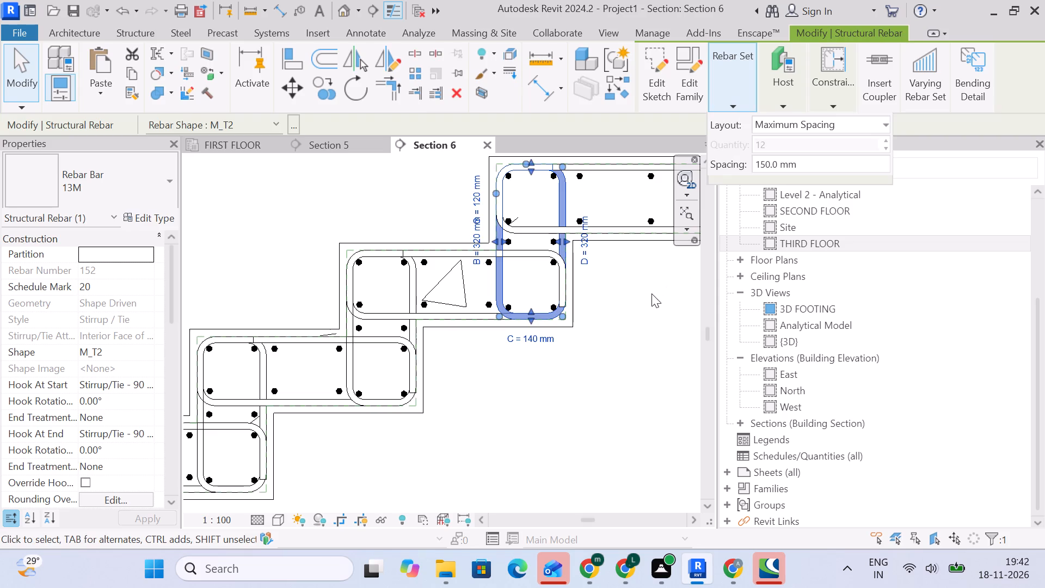
# Set the maximum spacing of the upper landing's horizontal M_T2 tie to 150 mm.
pyautogui.moveTo(667, 286); pyautogui.dragTo(501, 375, button='middle')
pyautogui.click(512, 314)
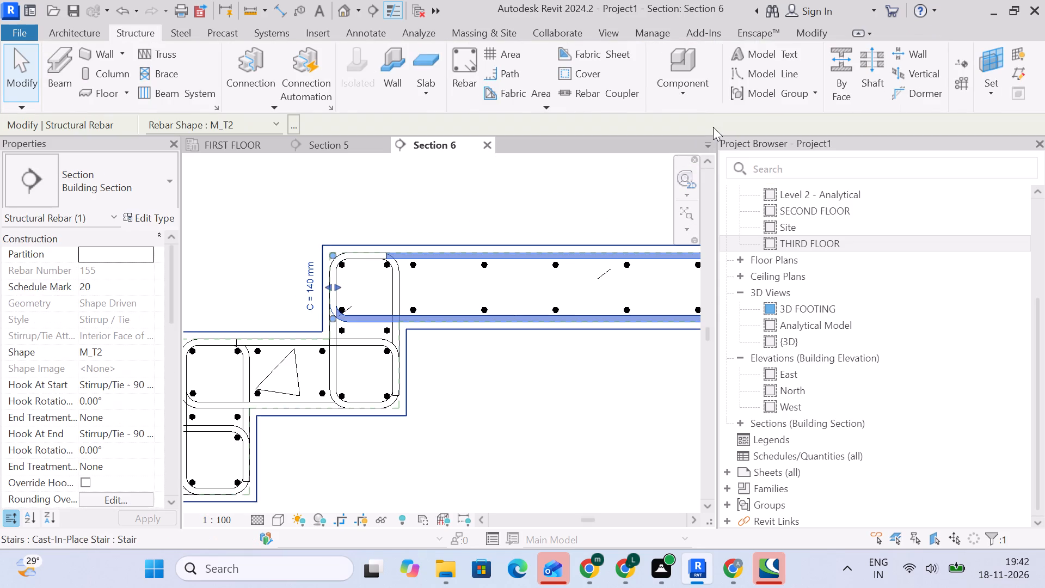
pyautogui.click(726, 100)
pyautogui.click(816, 173)
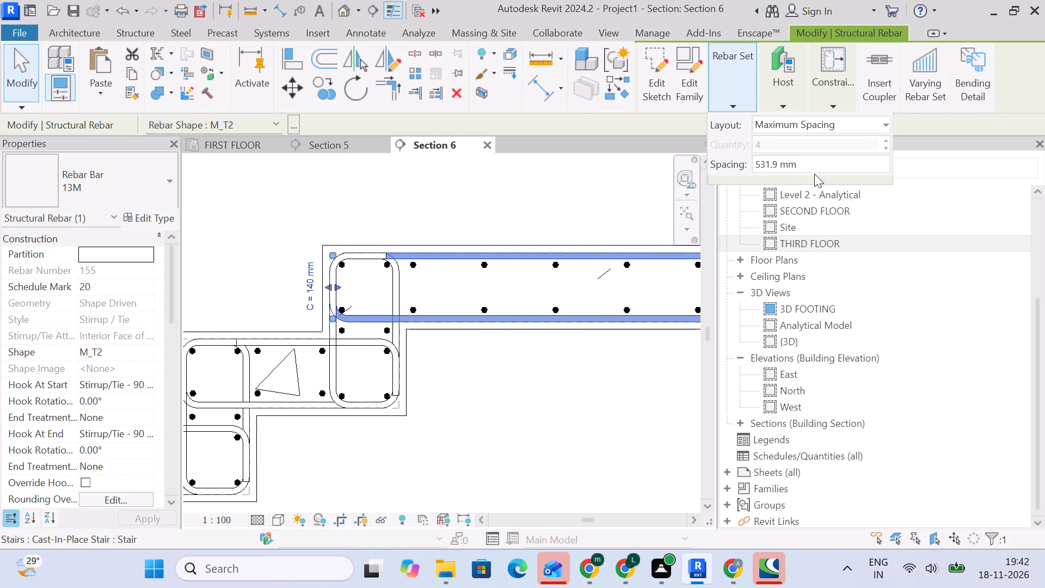
pyautogui.click(808, 162)
pyautogui.write('150')
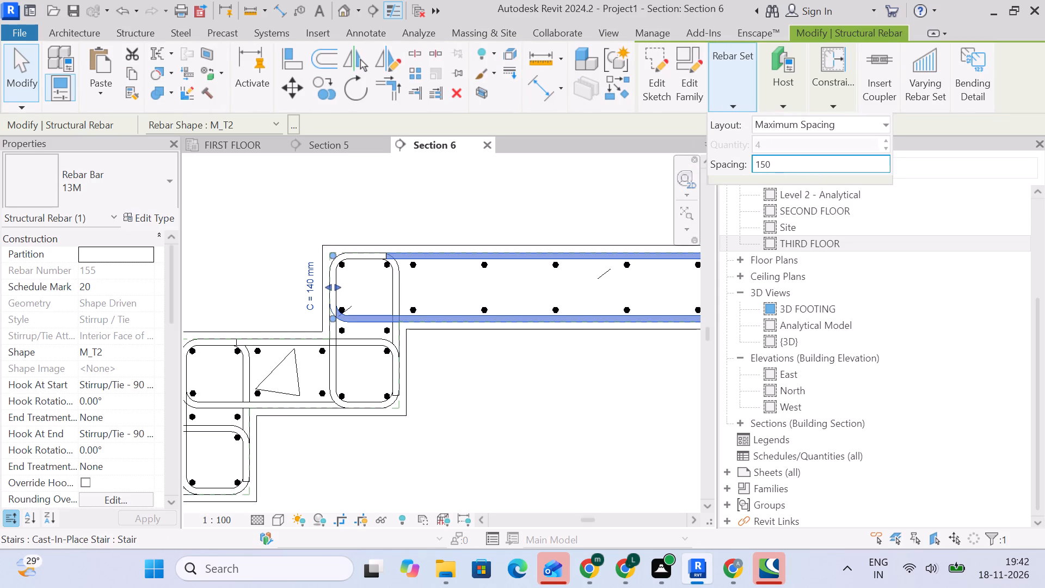
pyautogui.press('Return')
pyautogui.click(553, 413)
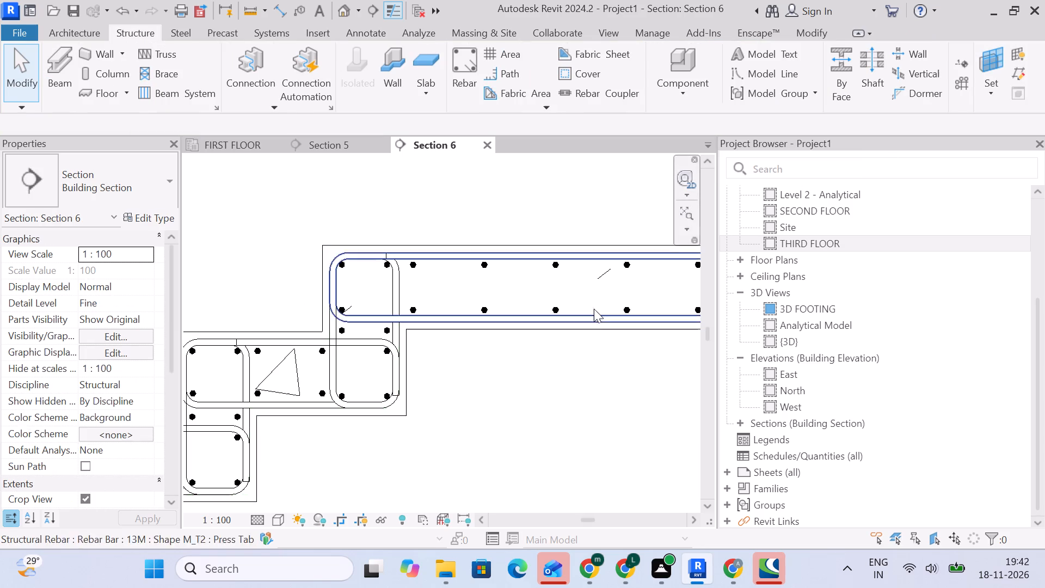
# Check the rebar set layouts of the upper landing's top and bottom straight M_00 bars.
pyautogui.scroll(3, 604, 297)
pyautogui.click(638, 250)
pyautogui.moveTo(632, 278); pyautogui.dragTo(502, 281, button='middle')
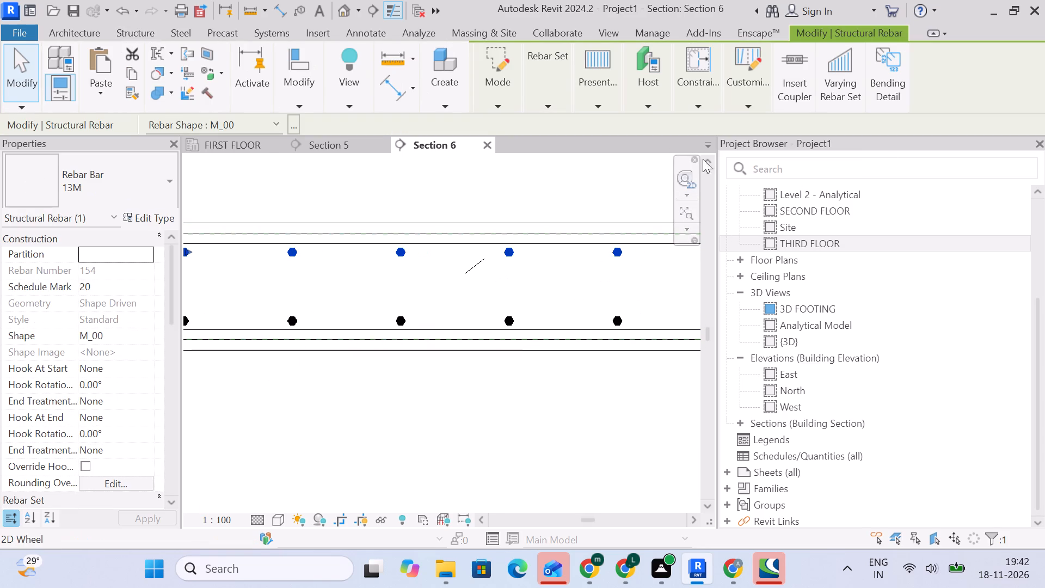
pyautogui.click(550, 99)
pyautogui.click(488, 191)
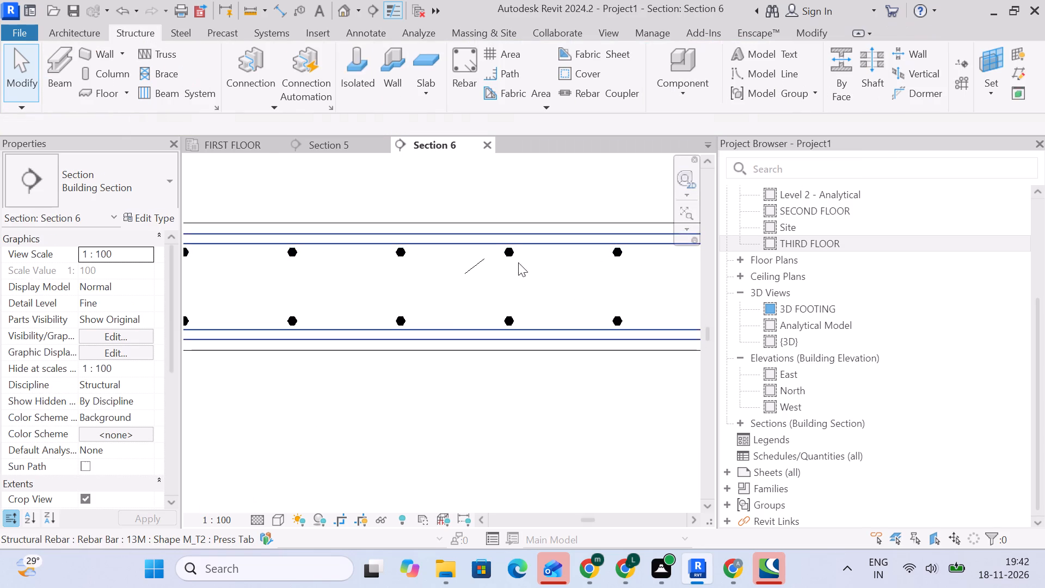
pyautogui.click(509, 317)
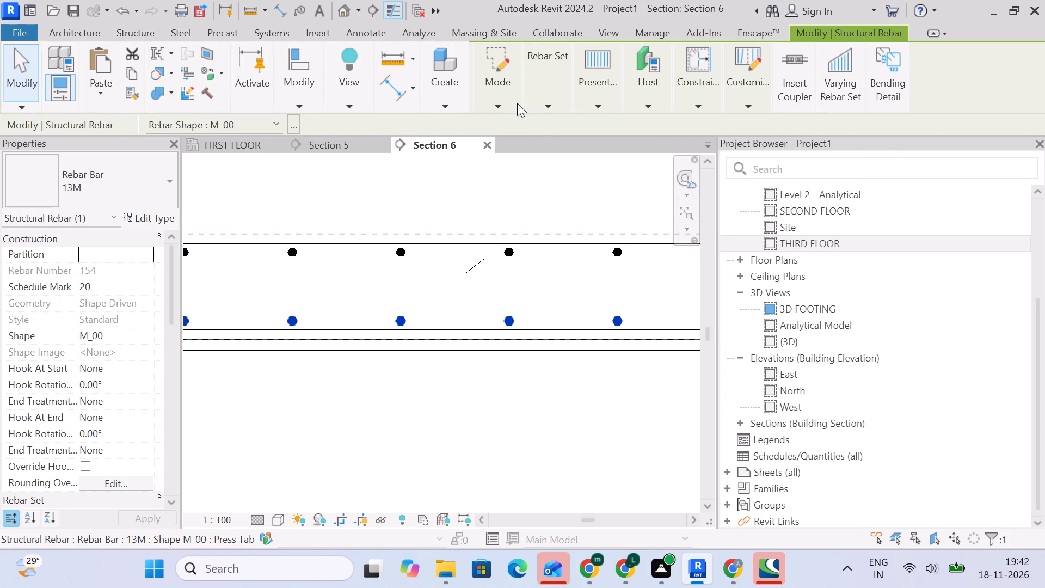
pyautogui.click(534, 102)
pyautogui.click(458, 173)
pyautogui.scroll(-5, 505, 218)
pyautogui.moveTo(413, 293); pyautogui.dragTo(579, 298, button='middle')
pyautogui.scroll(5, 535, 374)
pyautogui.click(542, 366)
# Check the rebar set layouts of the straight M_00 bars in the topmost riser and examine the bars in the tread below.
pyautogui.scroll(-4, 396, 255)
pyautogui.moveTo(415, 268); pyautogui.dragTo(528, 342, button='middle')
pyautogui.scroll(2, 521, 323)
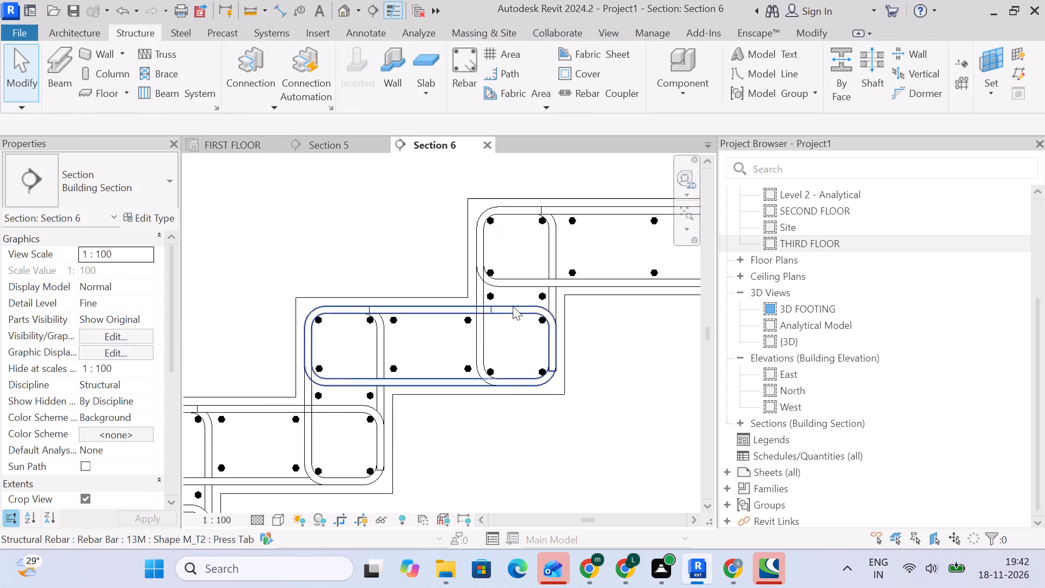
pyautogui.scroll(2, 513, 306)
pyautogui.click(490, 293)
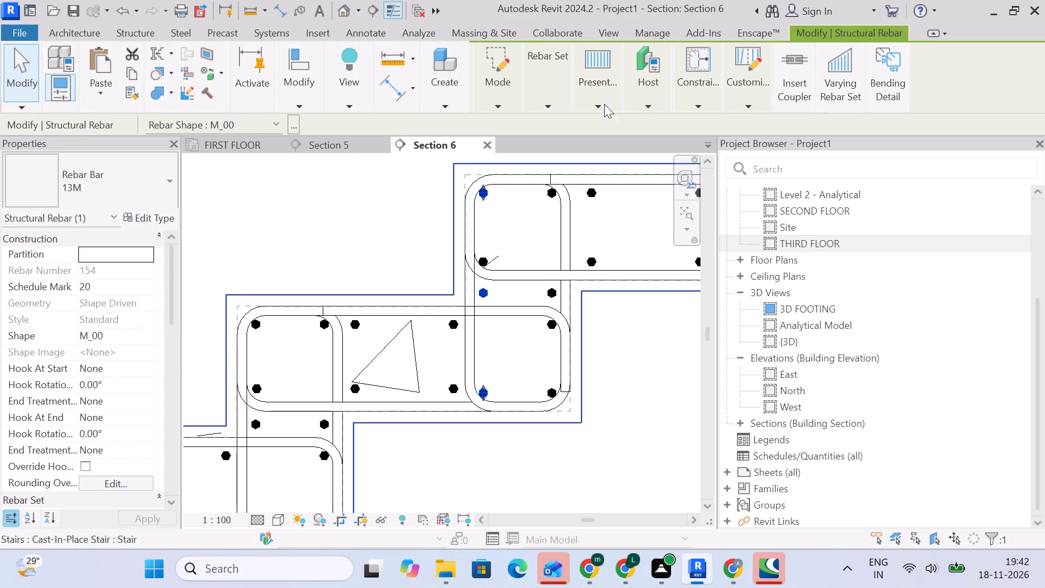
pyautogui.click(548, 102)
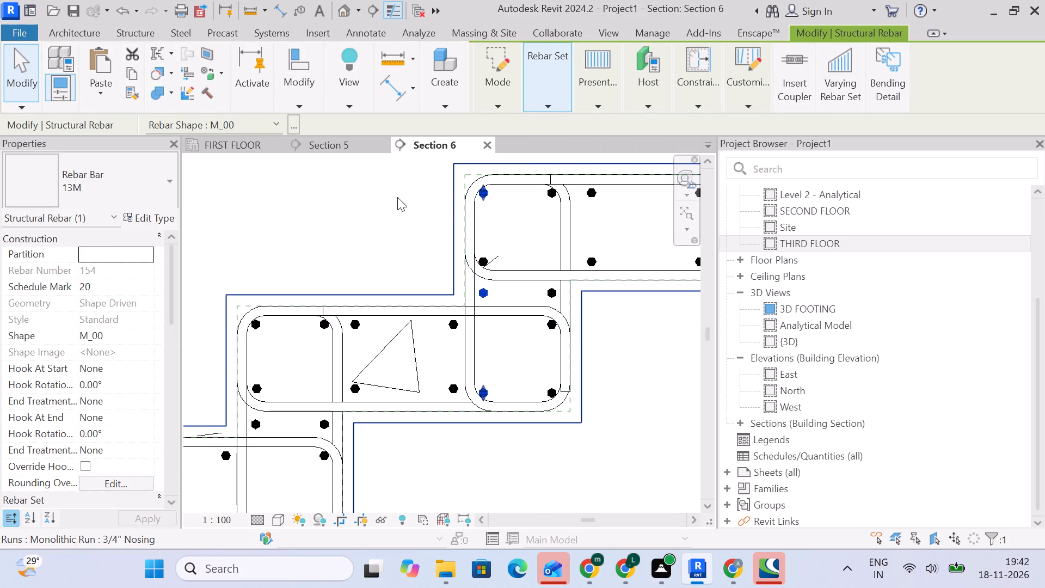
pyautogui.click(397, 197)
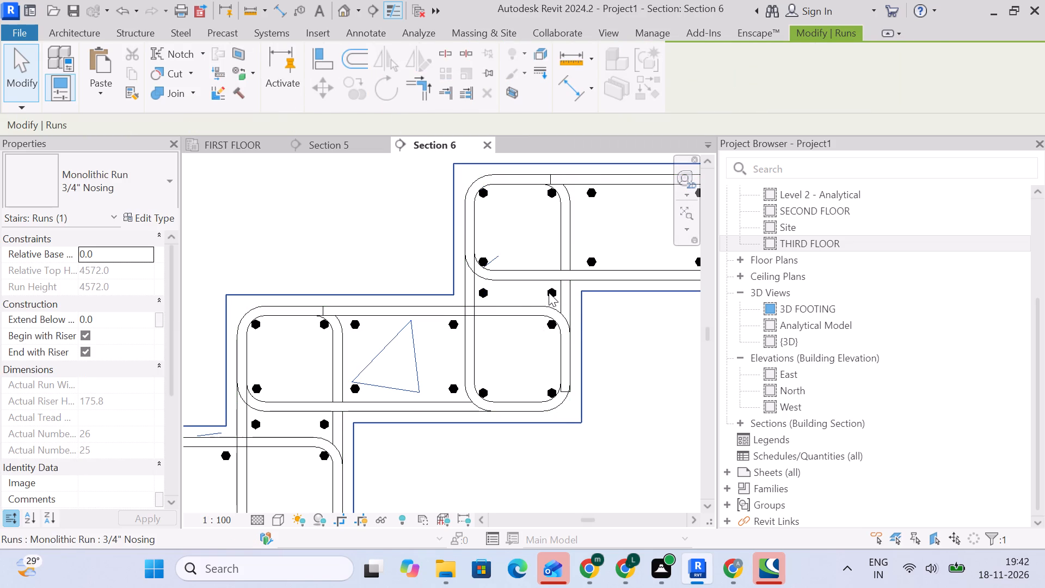
pyautogui.click(549, 292)
pyautogui.click(631, 380)
pyautogui.click(554, 295)
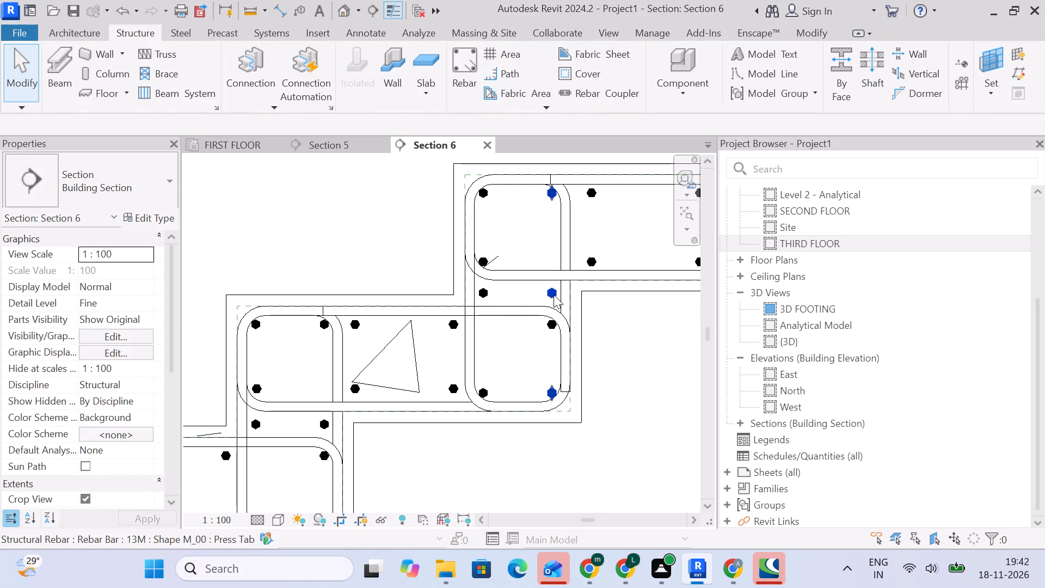
pyautogui.click(560, 103)
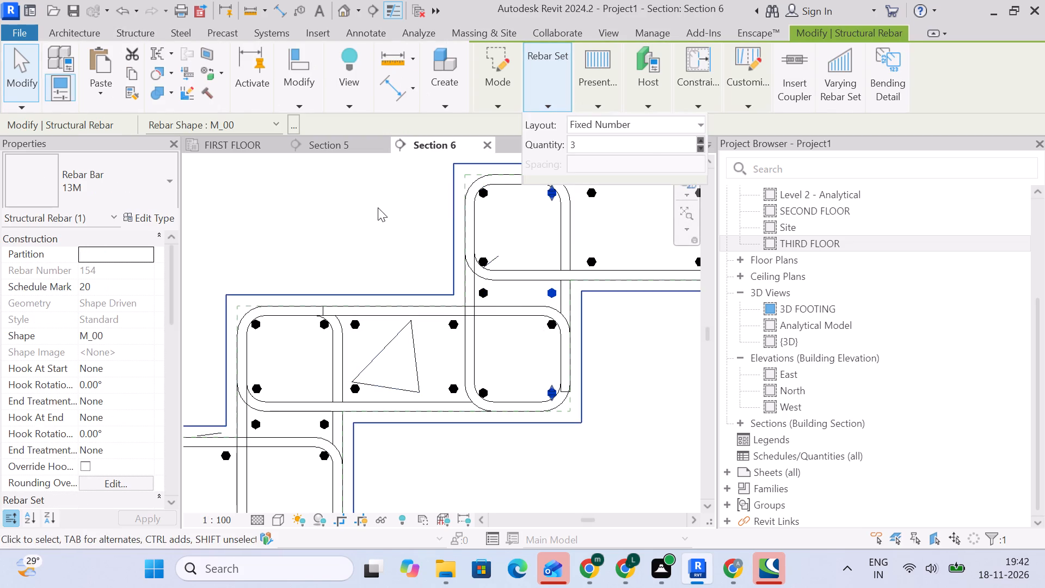
pyautogui.click(378, 207)
pyautogui.scroll(-5, 622, 264)
pyautogui.moveTo(656, 296); pyautogui.dragTo(293, 397, button='middle')
pyautogui.scroll(-4, 354, 390)
pyautogui.moveTo(360, 395); pyautogui.dragTo(586, 278, button='middle')
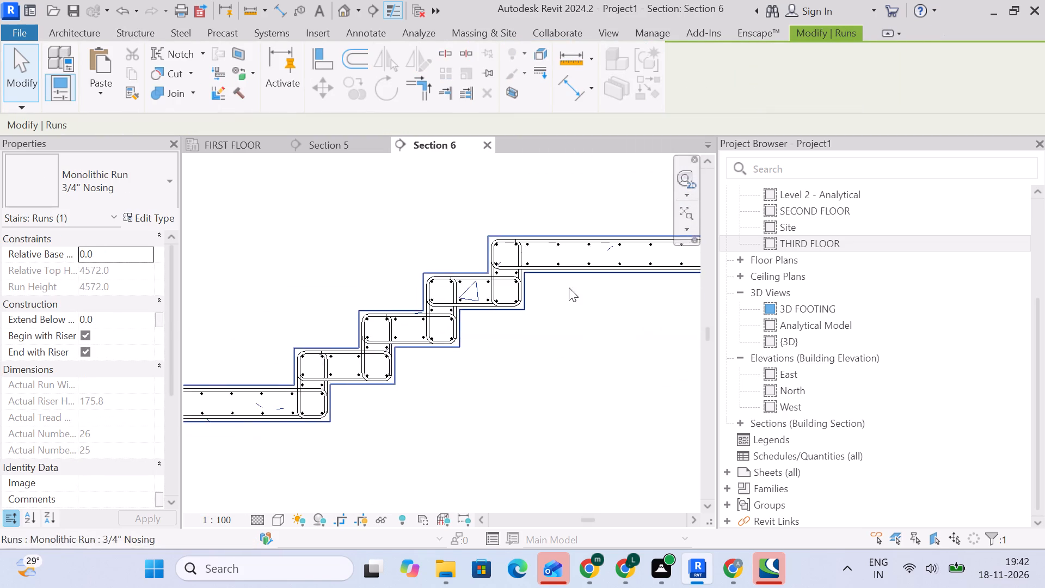
pyautogui.scroll(4, 456, 348)
pyautogui.scroll(5, 506, 256)
pyautogui.click(517, 210)
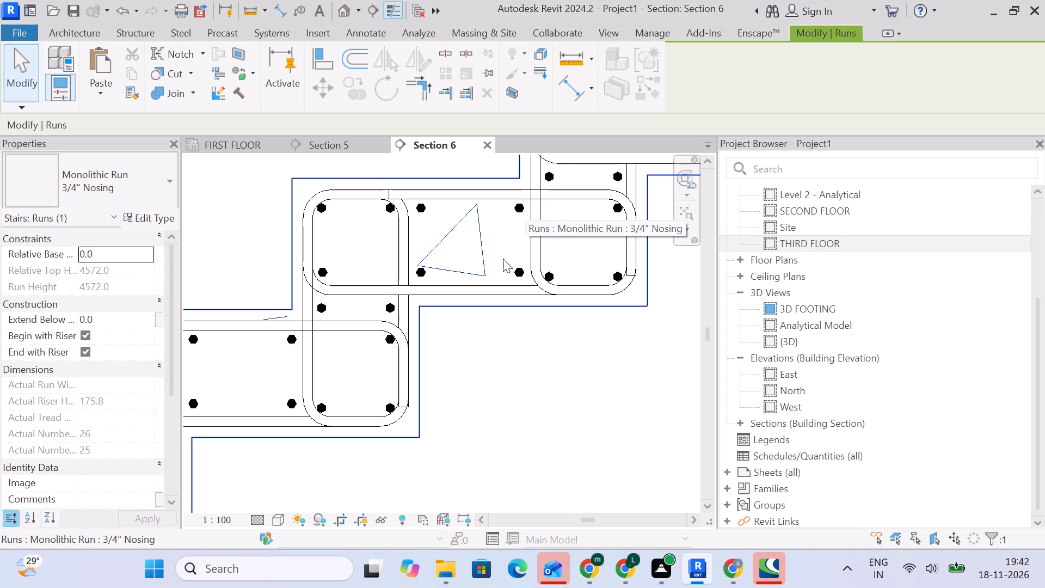
pyautogui.click(515, 209)
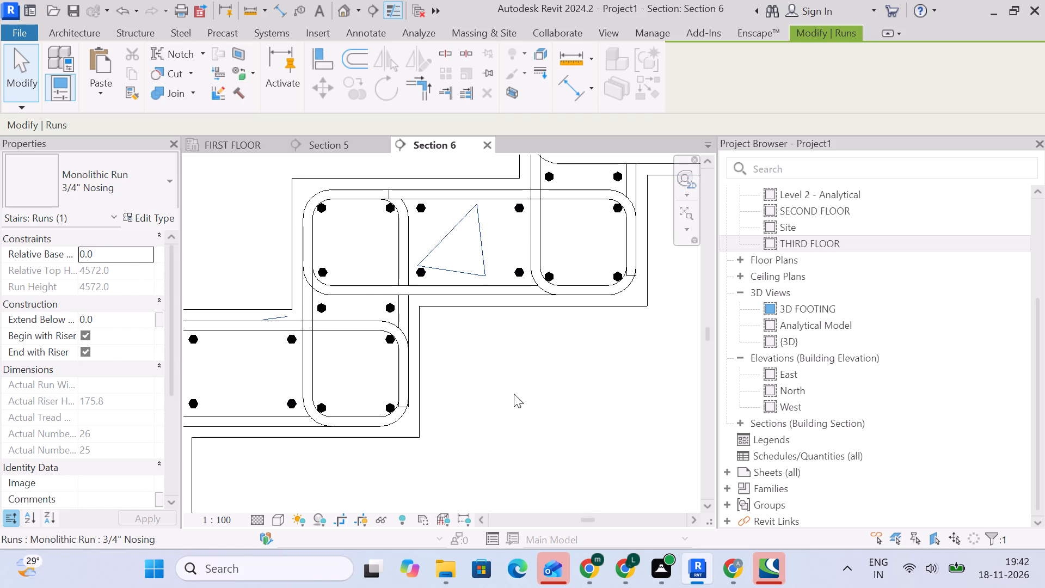
pyautogui.click(514, 394)
# Select the reinforced stair portion between the first and second floors in Section 6 and locate that selection in Section 5.
pyautogui.scroll(-11, 528, 383)
pyautogui.moveTo(527, 382); pyautogui.dragTo(532, 315, button='middle')
pyautogui.scroll(1, 520, 302)
pyautogui.scroll(-5, 409, 381)
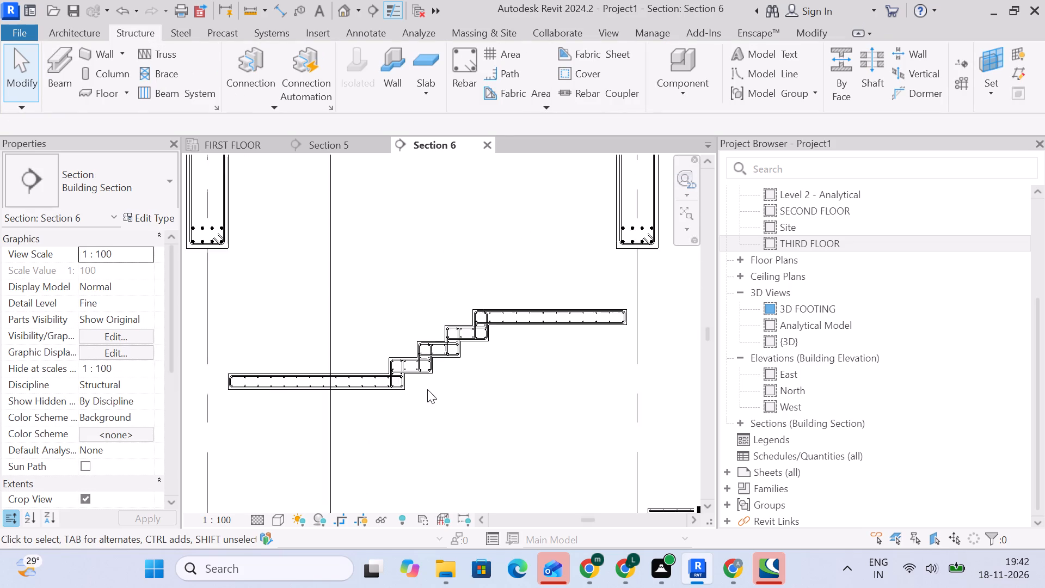
pyautogui.scroll(-4, 427, 389)
pyautogui.moveTo(275, 330); pyautogui.dragTo(628, 394)
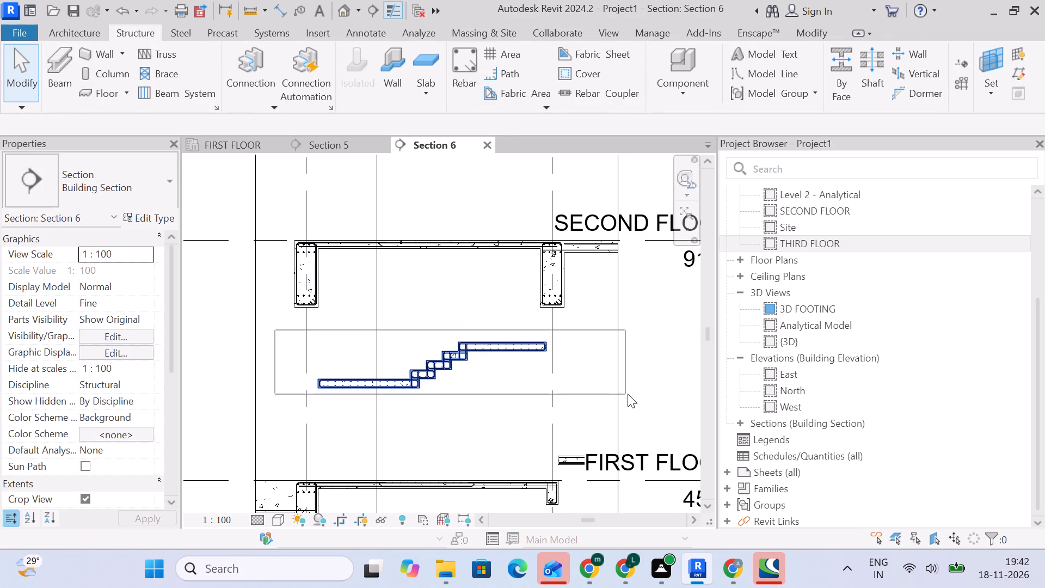
pyautogui.moveTo(628, 394); pyautogui.dragTo(622, 397)
pyautogui.click(321, 143)
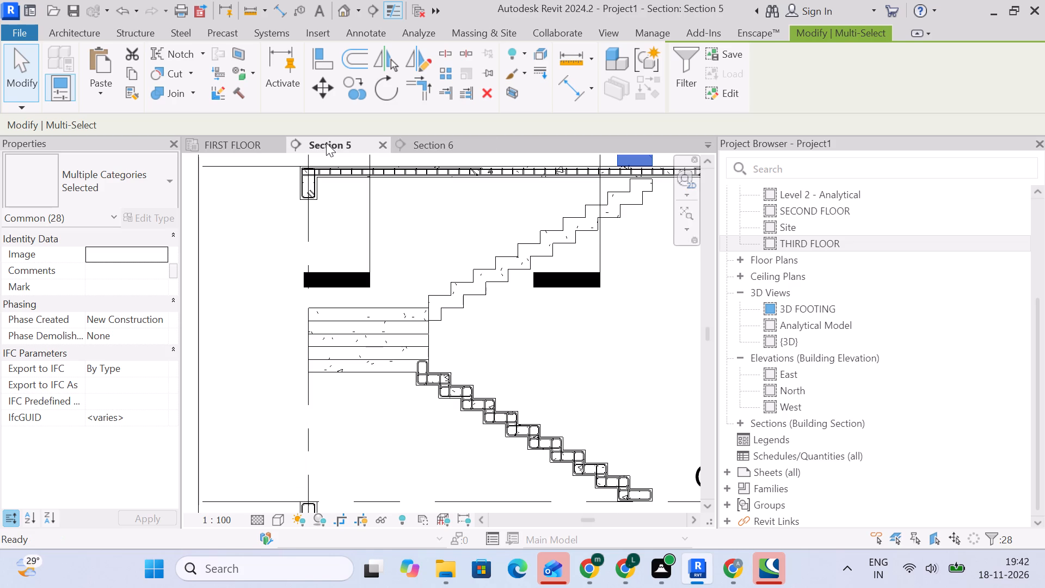
pyautogui.scroll(-4, 499, 301)
pyautogui.moveTo(496, 334); pyautogui.dragTo(512, 451, button='middle')
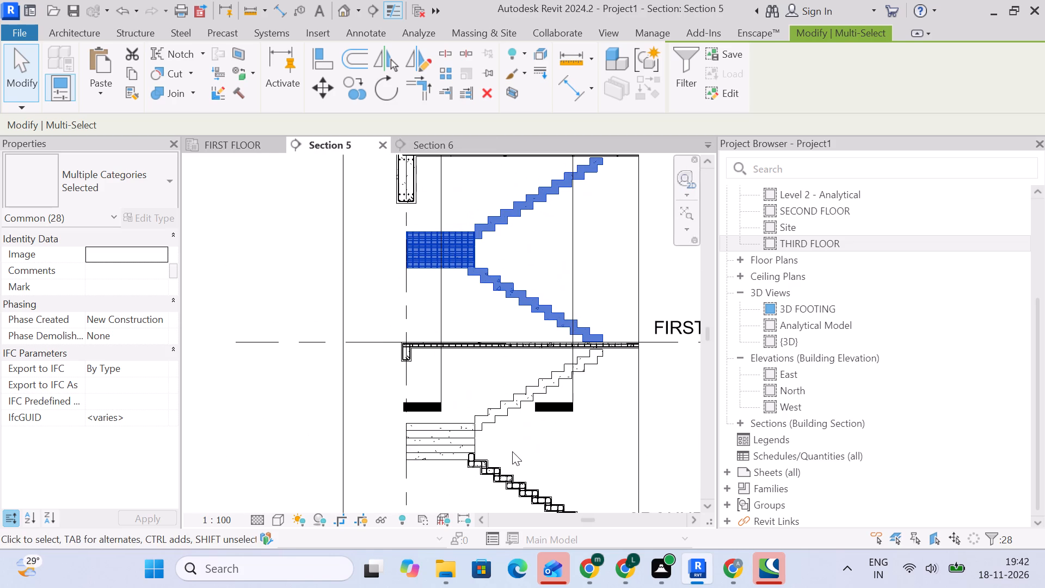
pyautogui.scroll(-4, 456, 290)
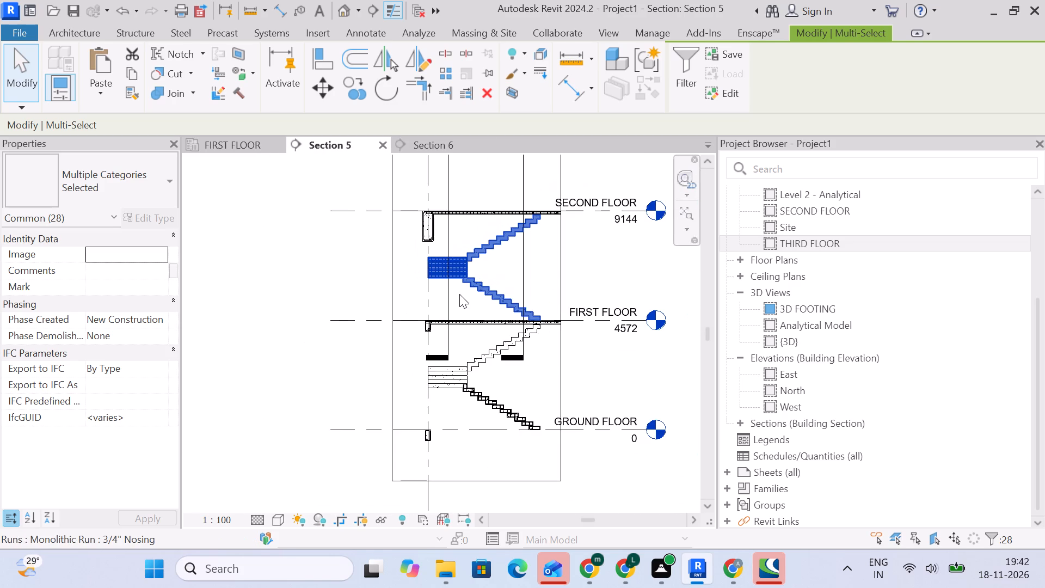
pyautogui.scroll(7, 446, 273)
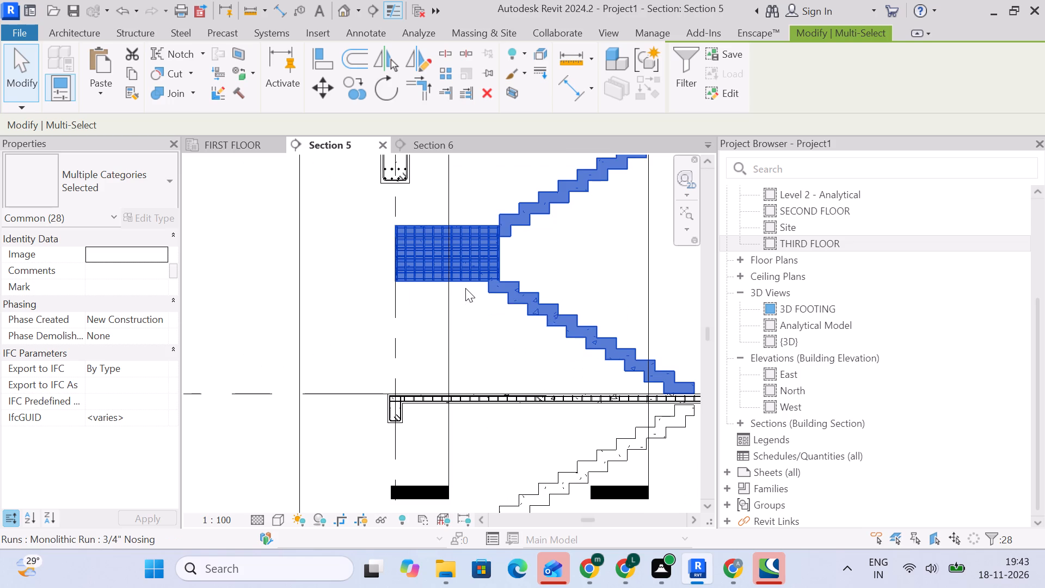
pyautogui.scroll(-5, 465, 288)
pyautogui.moveTo(470, 356); pyautogui.dragTo(501, 261, button='middle')
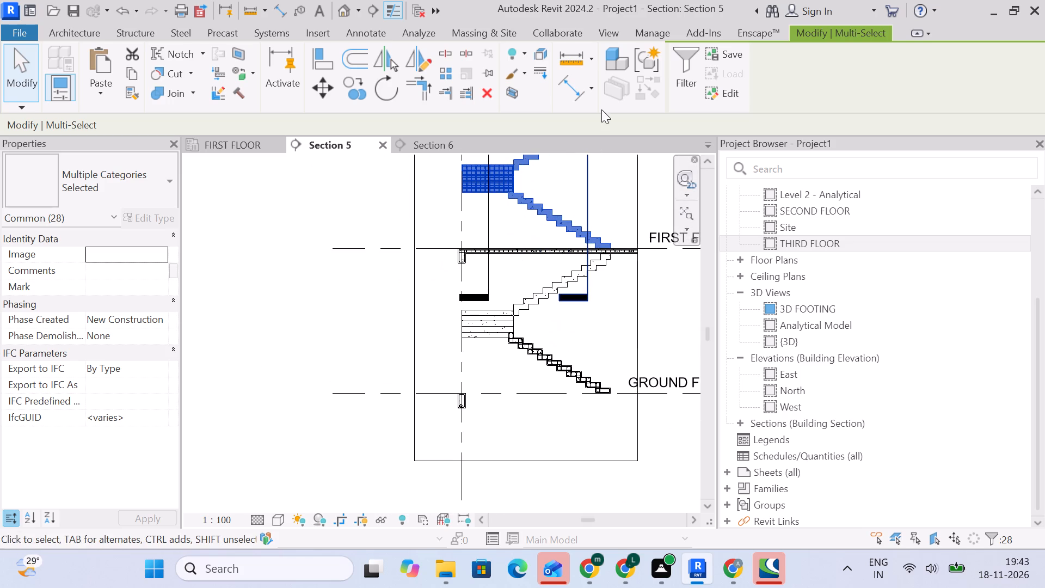
pyautogui.scroll(4, 536, 179)
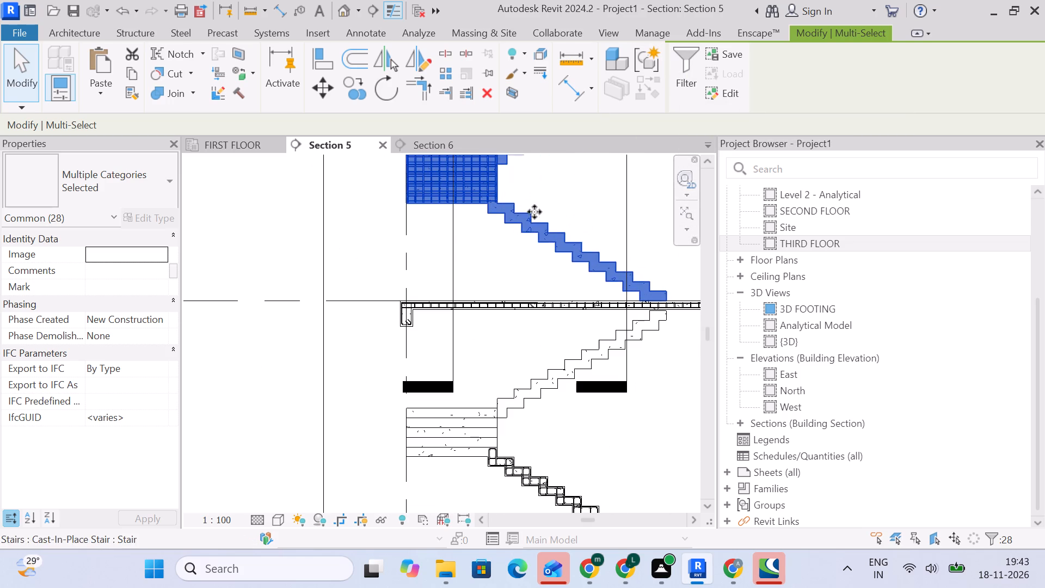
pyautogui.click(499, 254)
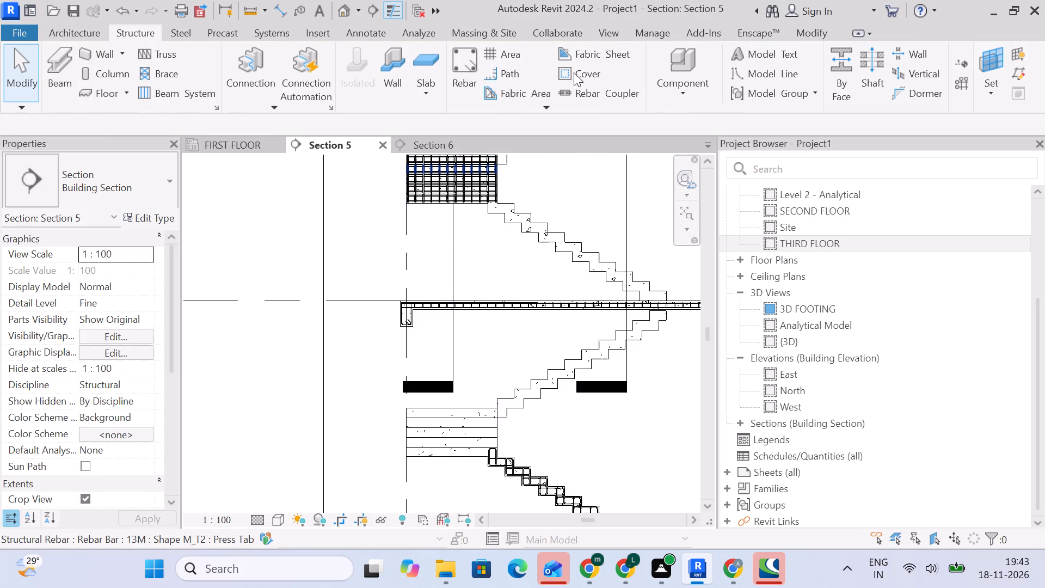
# Check the rebar cover setting of the stairs between the first and second floors in Section 5.
pyautogui.click(574, 72)
pyautogui.click(544, 240)
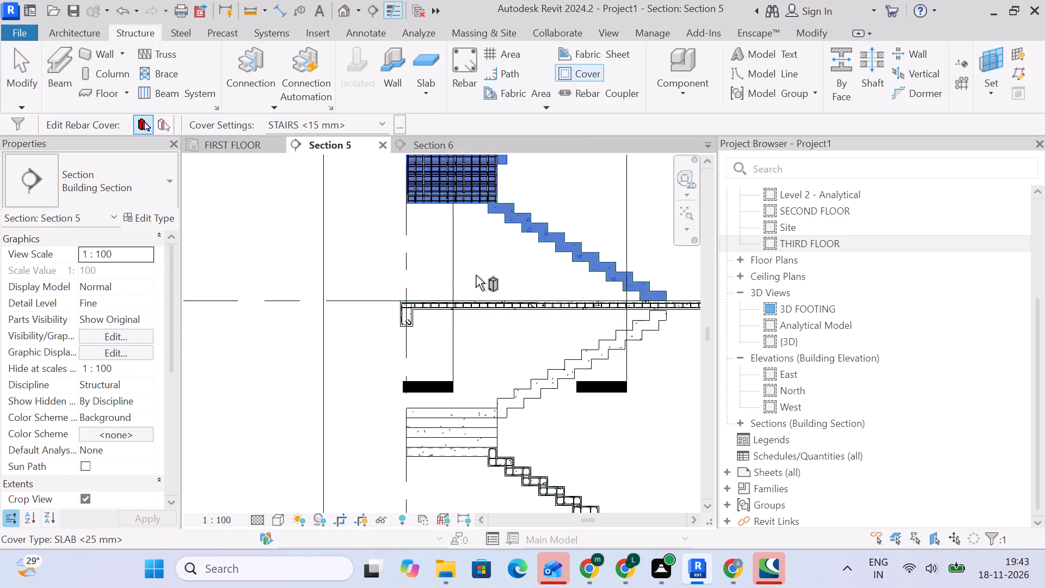
pyautogui.click(476, 274)
pyautogui.moveTo(12, 84); pyautogui.dragTo(19, 84)
# Select all the reinforcement in the mid-landing area above the first floor in Section 5 and locate it in Section 6.
pyautogui.moveTo(390, 213); pyautogui.dragTo(418, 289, button='middle')
pyautogui.scroll(7, 468, 268)
pyautogui.scroll(-1, 372, 214)
pyautogui.moveTo(374, 219); pyautogui.dragTo(384, 267, button='middle')
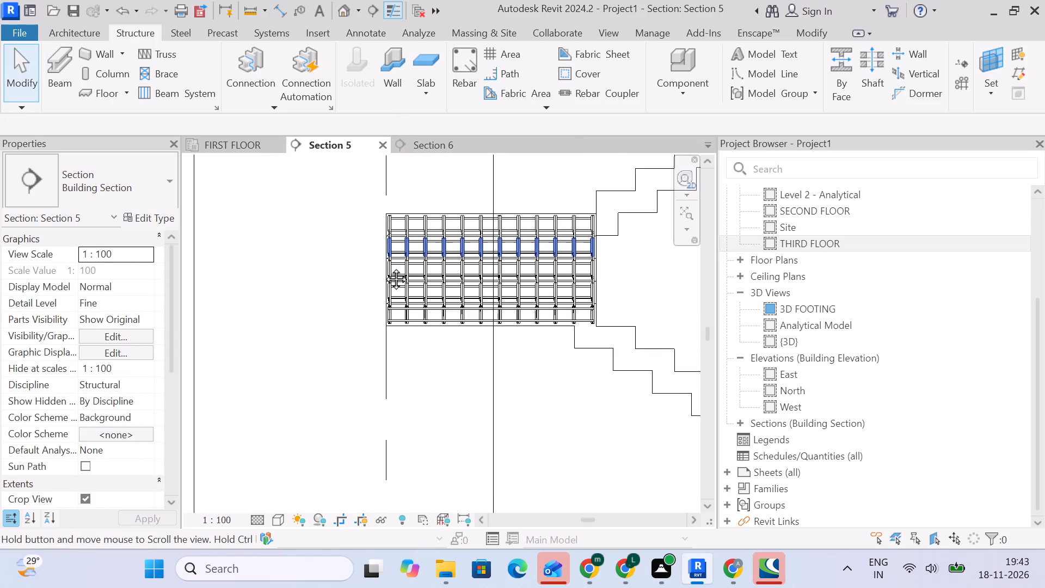
pyautogui.moveTo(384, 267); pyautogui.dragTo(384, 269, button='middle')
pyautogui.moveTo(337, 192); pyautogui.dragTo(626, 364)
pyautogui.scroll(-2, 630, 360)
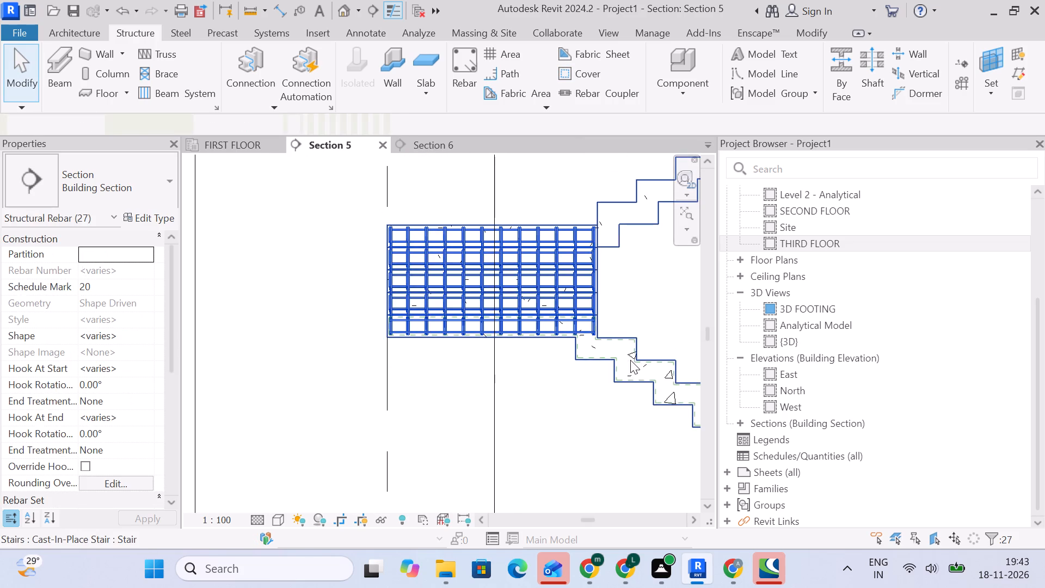
pyautogui.scroll(-2, 630, 360)
pyautogui.moveTo(629, 359); pyautogui.dragTo(497, 329, button='middle')
pyautogui.click(450, 143)
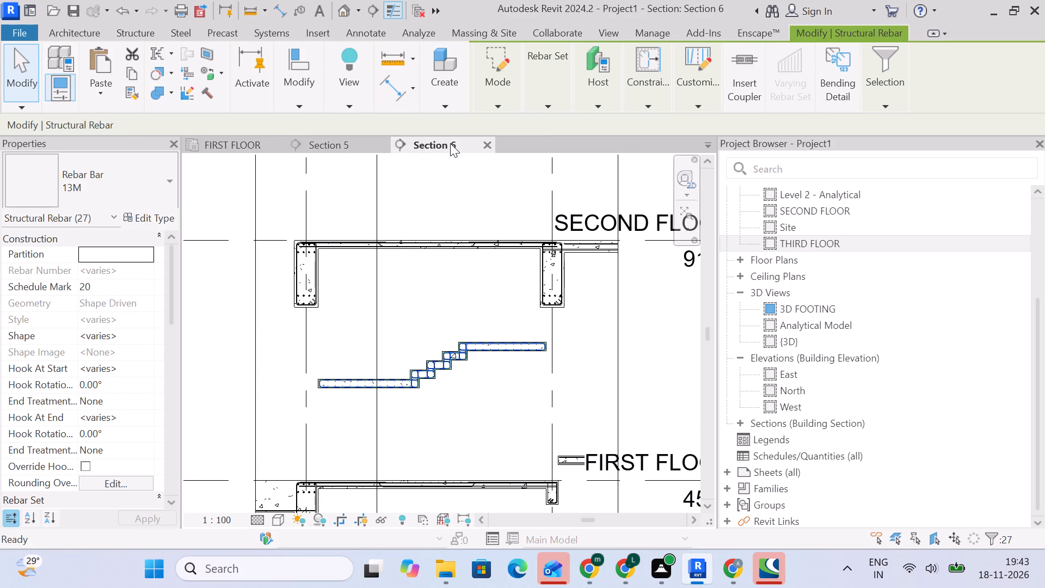
pyautogui.scroll(5, 423, 394)
pyautogui.click(490, 424)
pyautogui.scroll(-4, 449, 434)
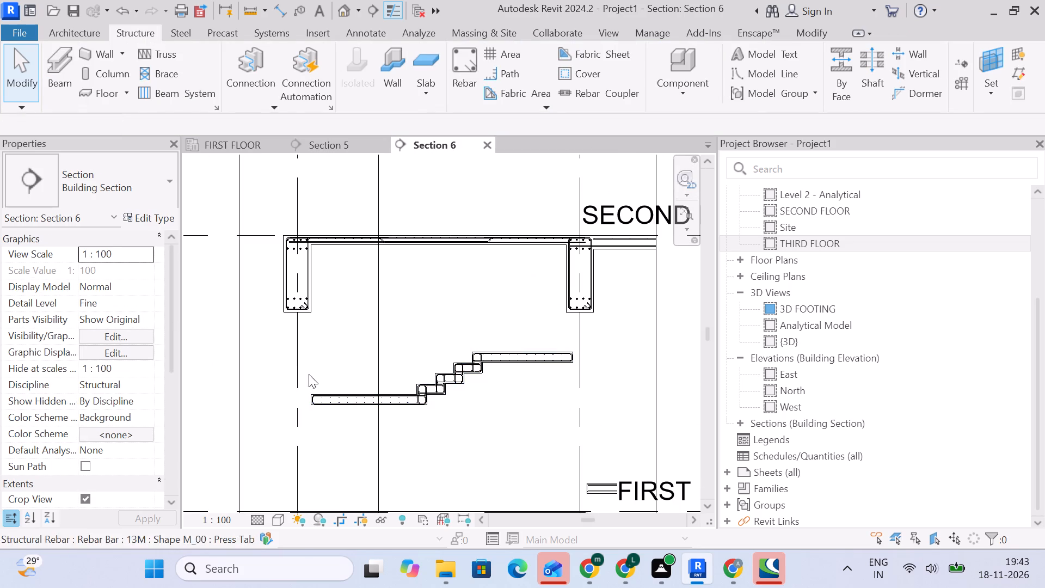
# Select the stair with all its reinforcement in Section 6 and examine its position relative to the floors.
pyautogui.moveTo(266, 330); pyautogui.dragTo(608, 445)
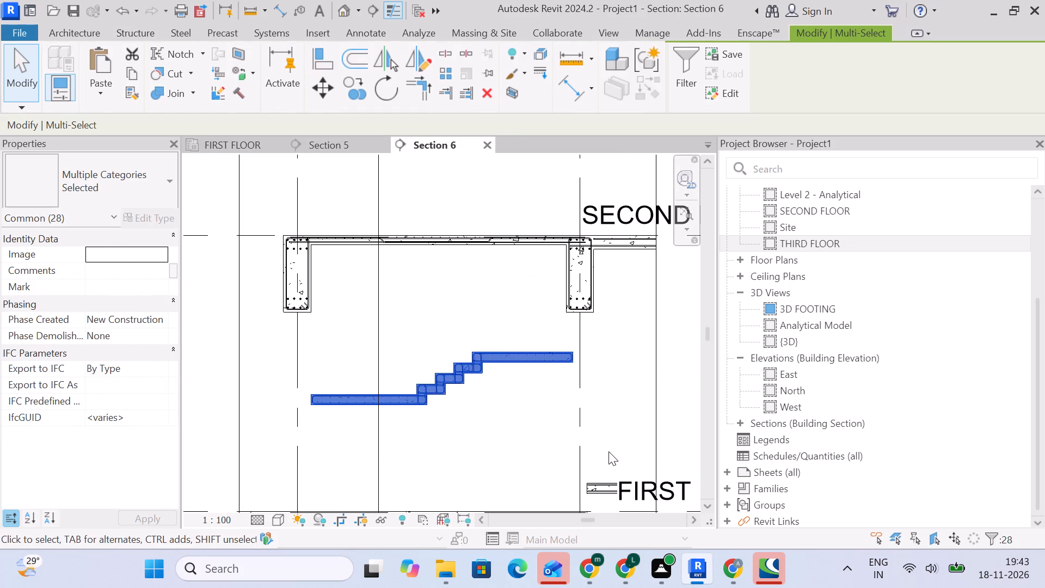
pyautogui.scroll(-4, 604, 451)
pyautogui.moveTo(561, 454); pyautogui.dragTo(544, 378, button='middle')
pyautogui.scroll(-4, 496, 344)
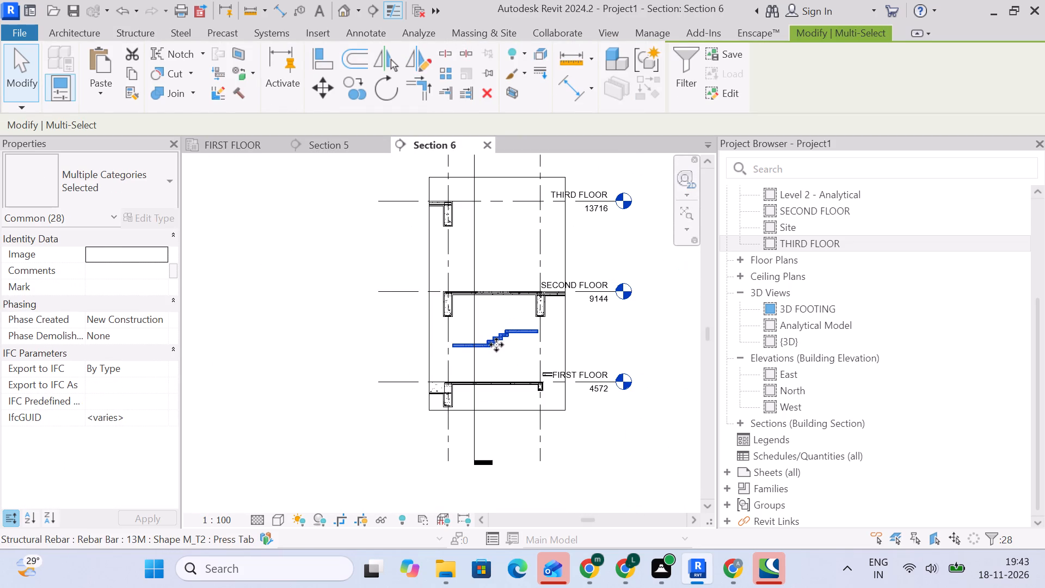
pyautogui.scroll(3, 496, 351)
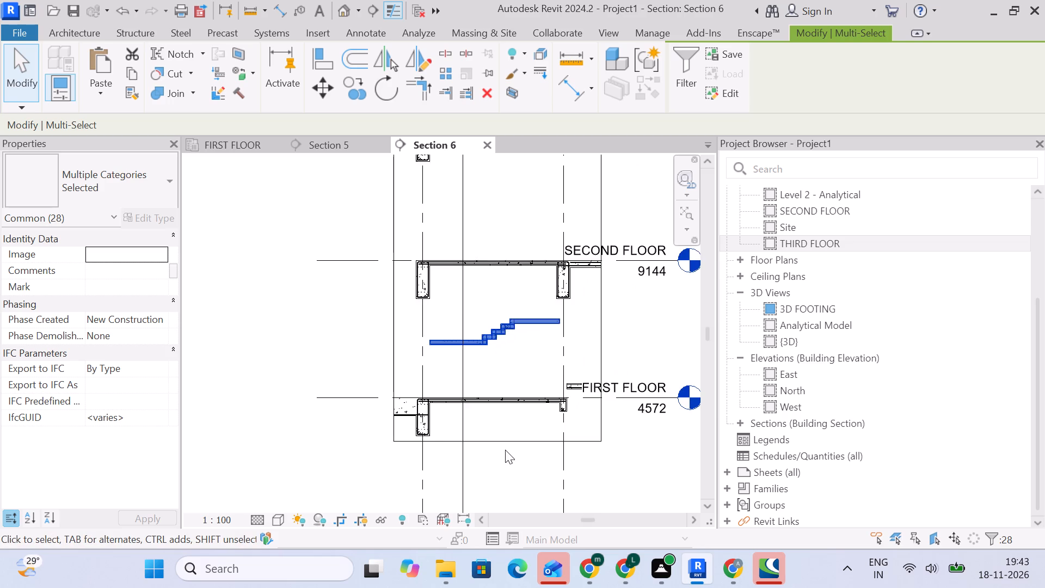
pyautogui.scroll(-3, 505, 450)
pyautogui.click(594, 457)
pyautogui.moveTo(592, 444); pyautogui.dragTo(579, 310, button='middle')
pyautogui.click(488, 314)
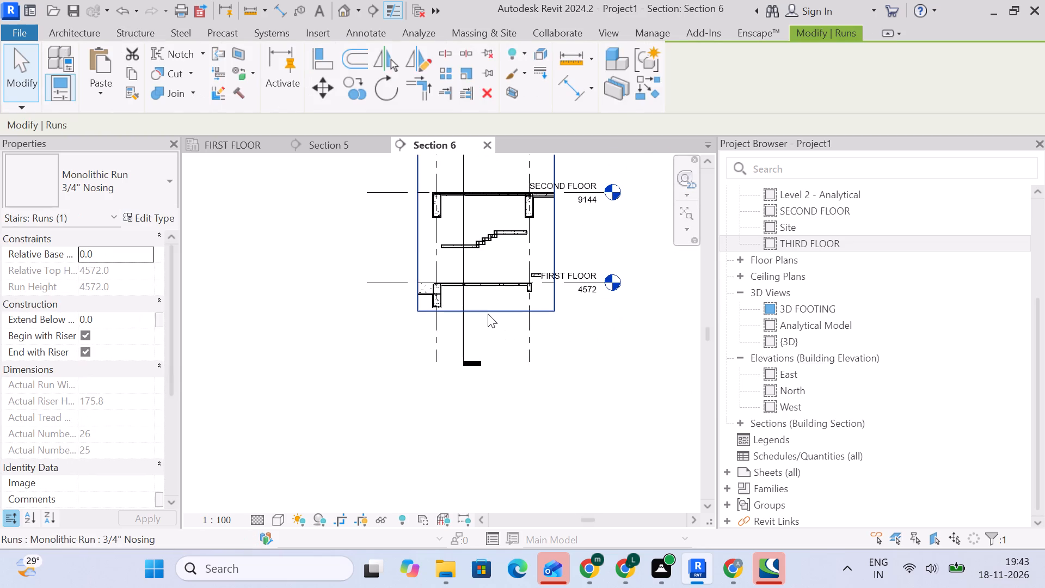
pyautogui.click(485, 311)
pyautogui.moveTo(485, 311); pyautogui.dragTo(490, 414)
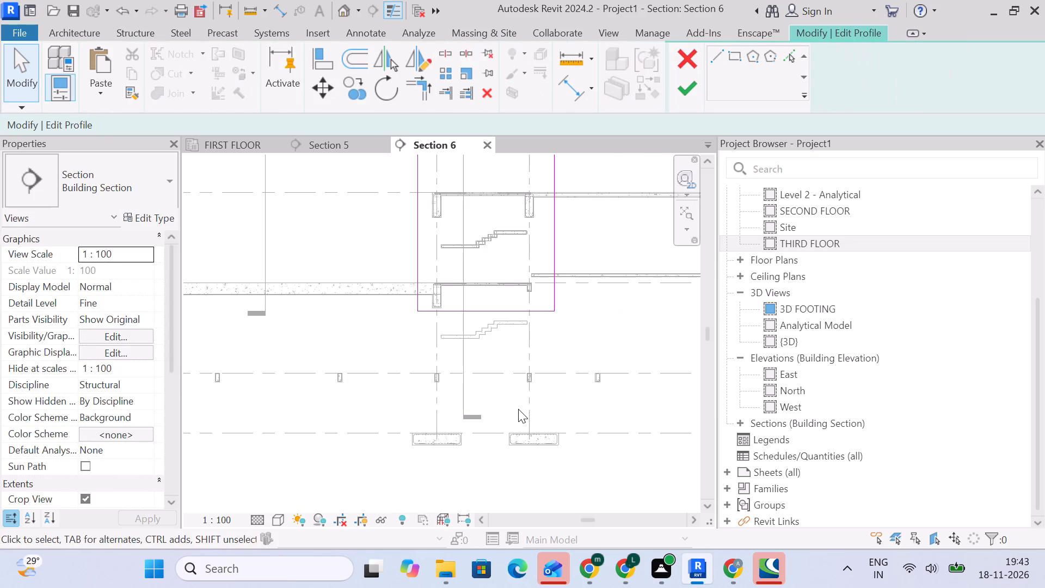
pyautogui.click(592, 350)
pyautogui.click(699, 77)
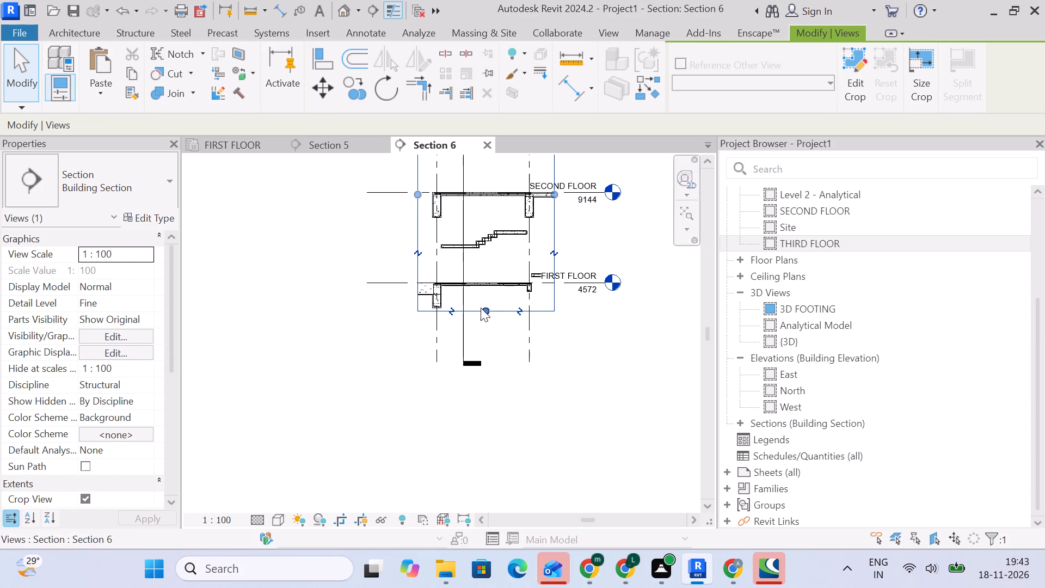
# Extend the bottom edge of Section 6's crop region down to just below the ground floor level.
pyautogui.moveTo(484, 308); pyautogui.dragTo(507, 405)
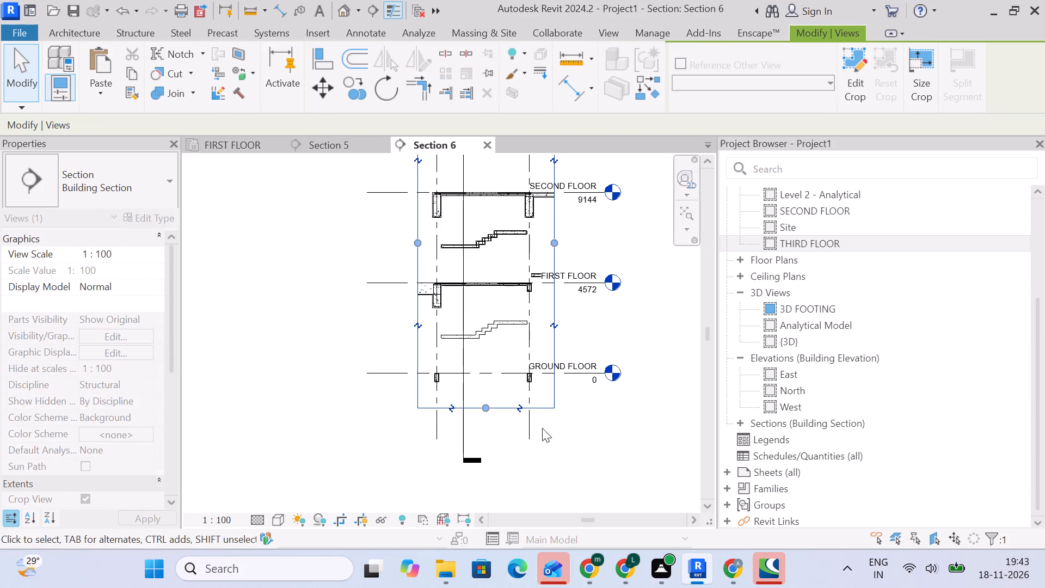
pyautogui.scroll(4, 463, 311)
pyautogui.moveTo(468, 326); pyautogui.dragTo(487, 362, button='middle')
pyautogui.click(353, 182)
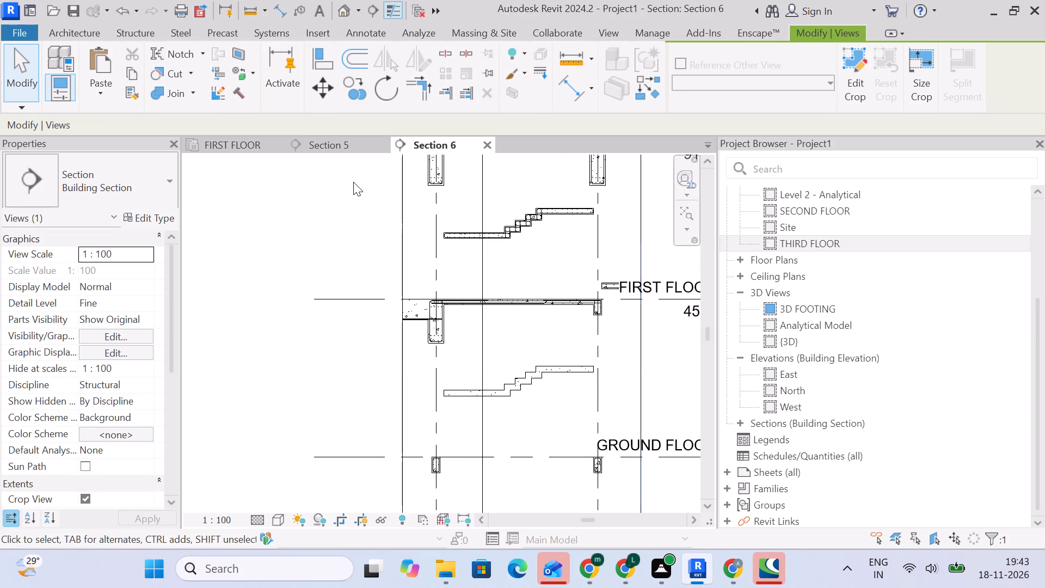
# Copy only the structural rebar of the stair between the first and second floors 4572 mm down to the matching stair corner below the first floor.
pyautogui.moveTo(421, 197); pyautogui.dragTo(610, 260)
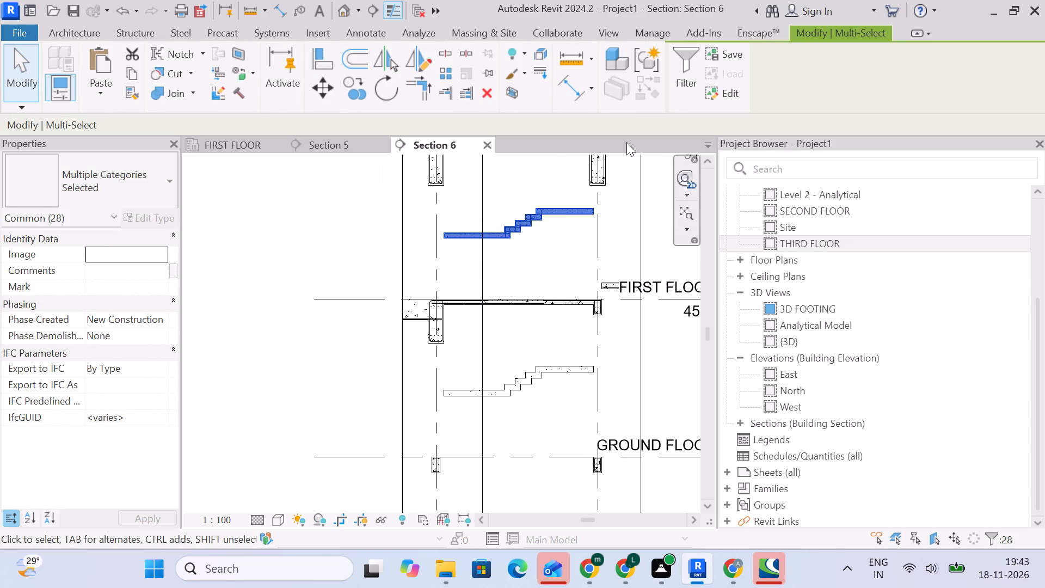
pyautogui.click(682, 78)
pyautogui.click(626, 201)
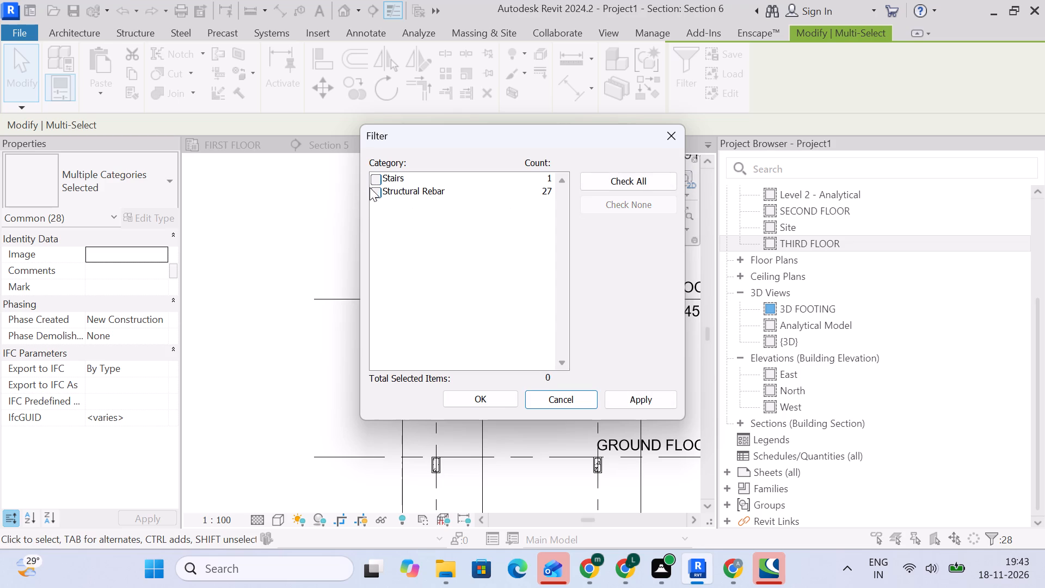
pyautogui.moveTo(376, 188); pyautogui.dragTo(380, 193)
pyautogui.click(460, 398)
pyautogui.scroll(5, 432, 231)
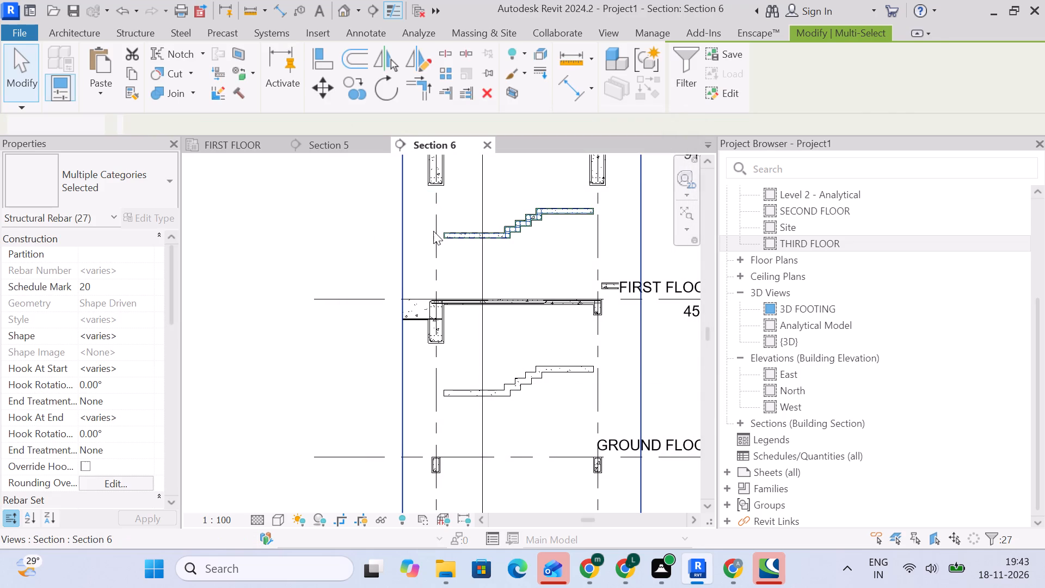
pyautogui.scroll(-3, 537, 295)
pyautogui.moveTo(537, 296); pyautogui.dragTo(487, 246, button='middle')
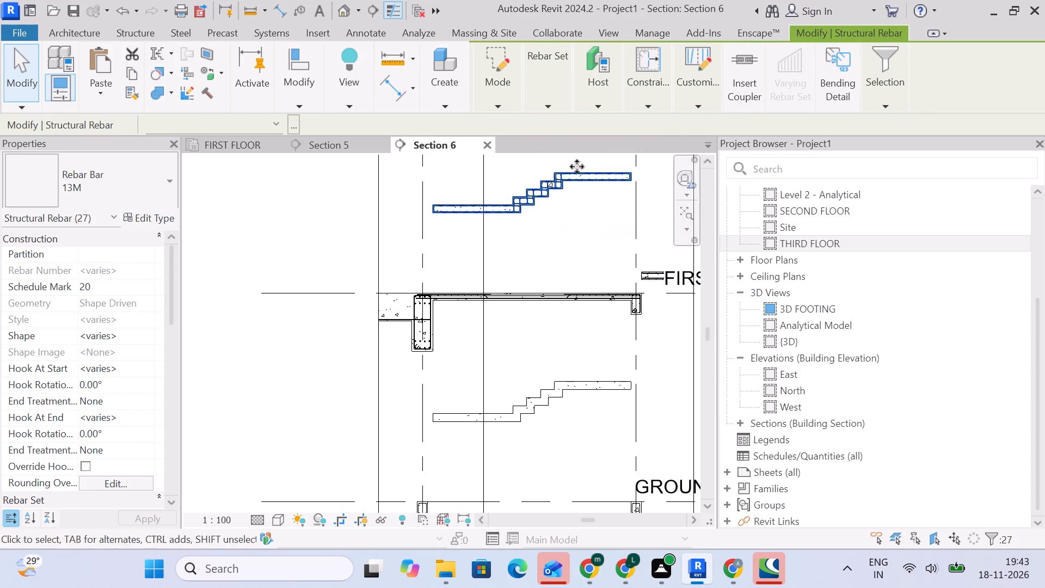
pyautogui.click(303, 106)
pyautogui.click(322, 157)
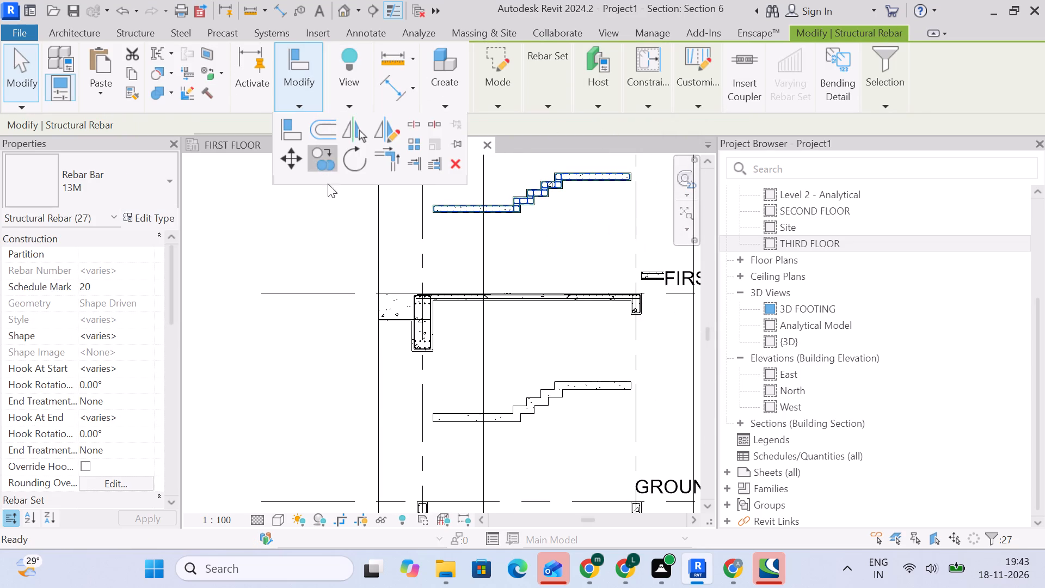
pyautogui.scroll(19, 426, 212)
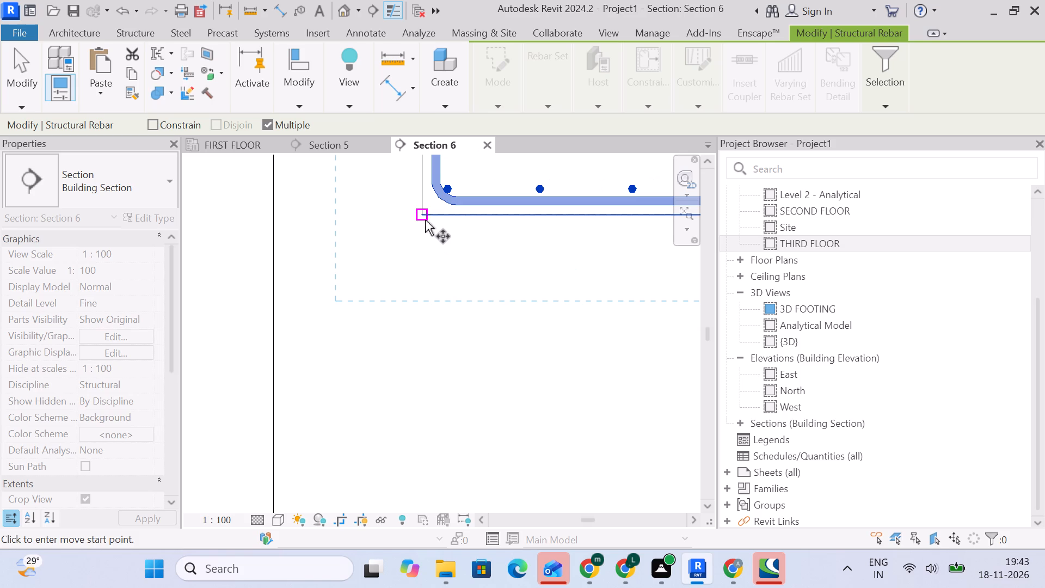
pyautogui.click(419, 214)
pyautogui.scroll(-6, 410, 371)
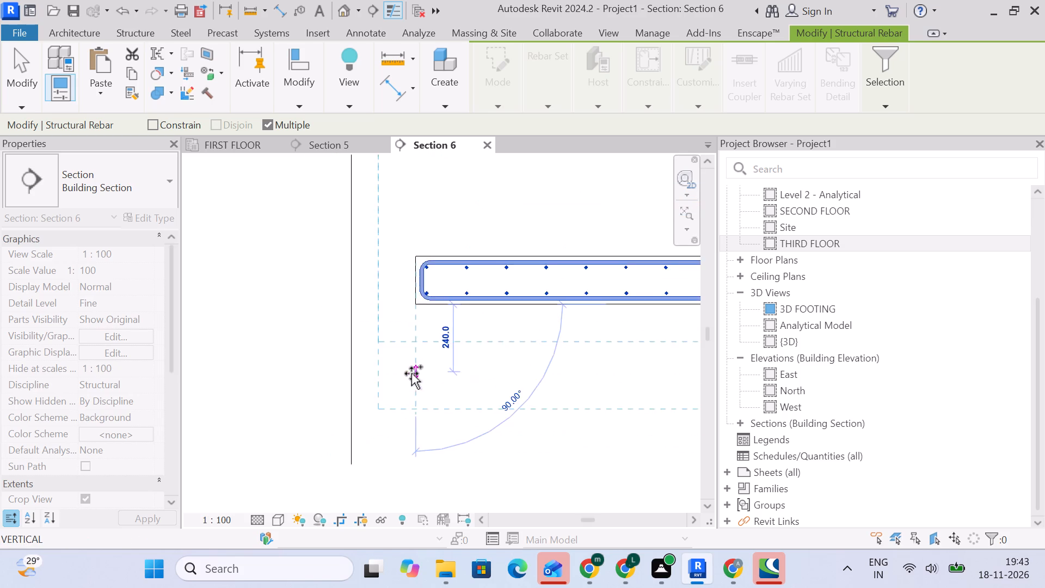
pyautogui.scroll(-11, 411, 373)
pyautogui.moveTo(415, 408); pyautogui.dragTo(455, 215, button='middle')
pyautogui.scroll(3, 446, 446)
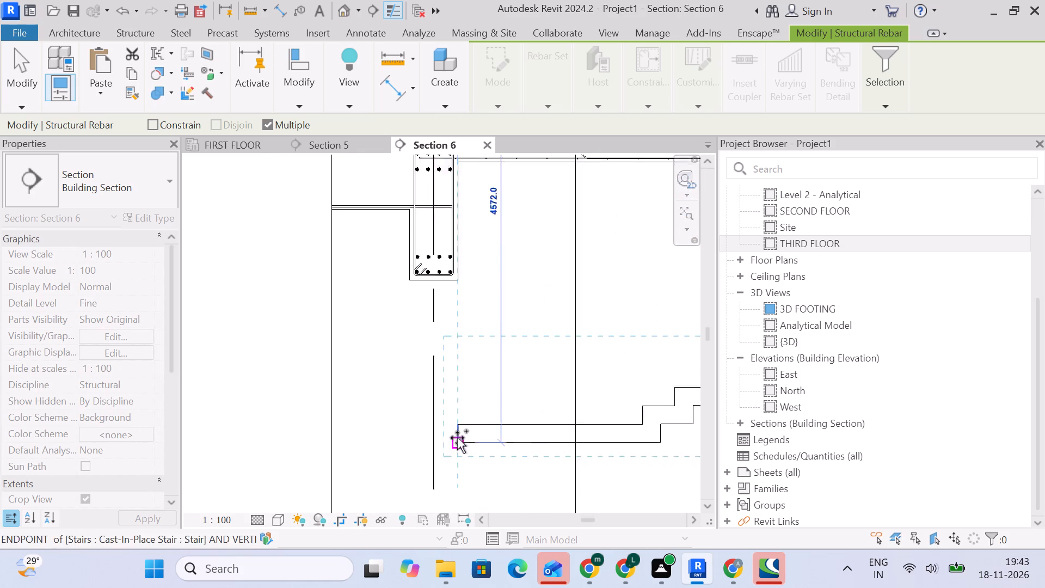
pyautogui.scroll(6, 457, 438)
pyautogui.click(454, 433)
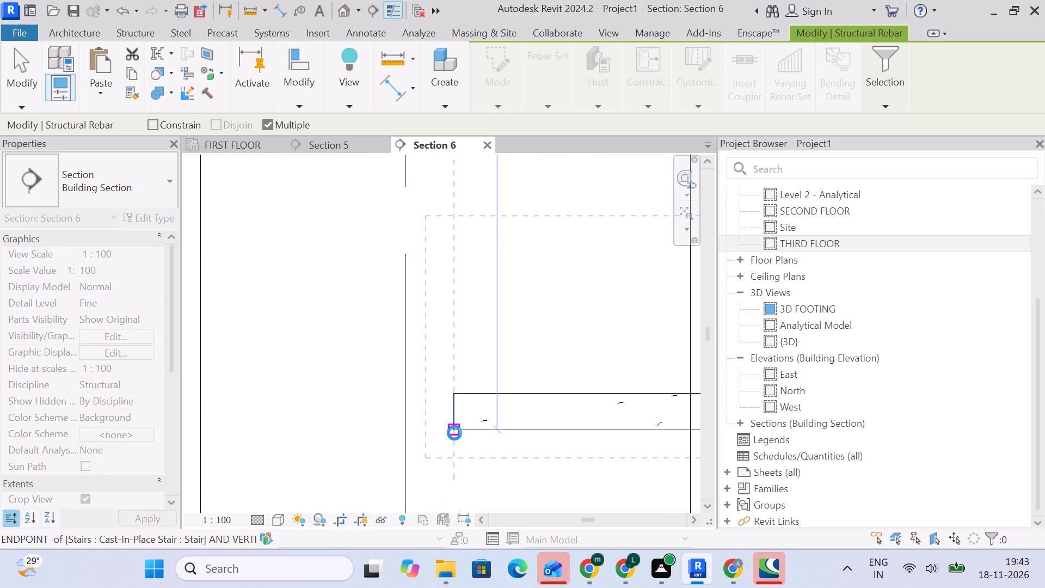
pyautogui.scroll(-5, 468, 437)
pyautogui.moveTo(481, 442); pyautogui.dragTo(392, 325, button='middle')
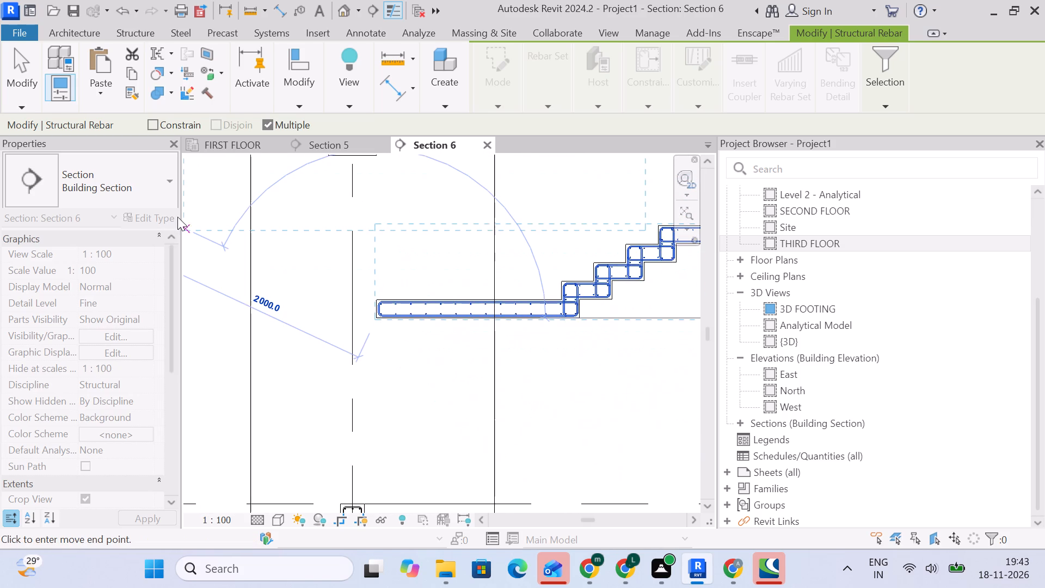
pyautogui.click(19, 73)
# In Section 5, copy the ground-floor flight's rebar, including the bars and tie at its mid-landing junction, to the matching flight above the first floor.
pyautogui.scroll(-4, 516, 350)
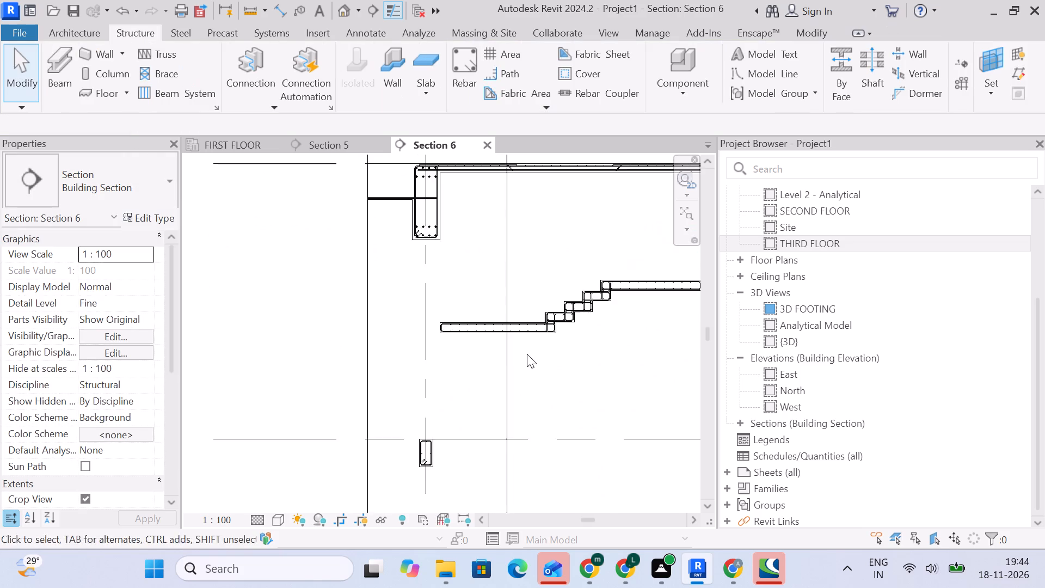
pyautogui.moveTo(527, 354); pyautogui.dragTo(382, 369, button='middle')
pyautogui.scroll(-6, 378, 369)
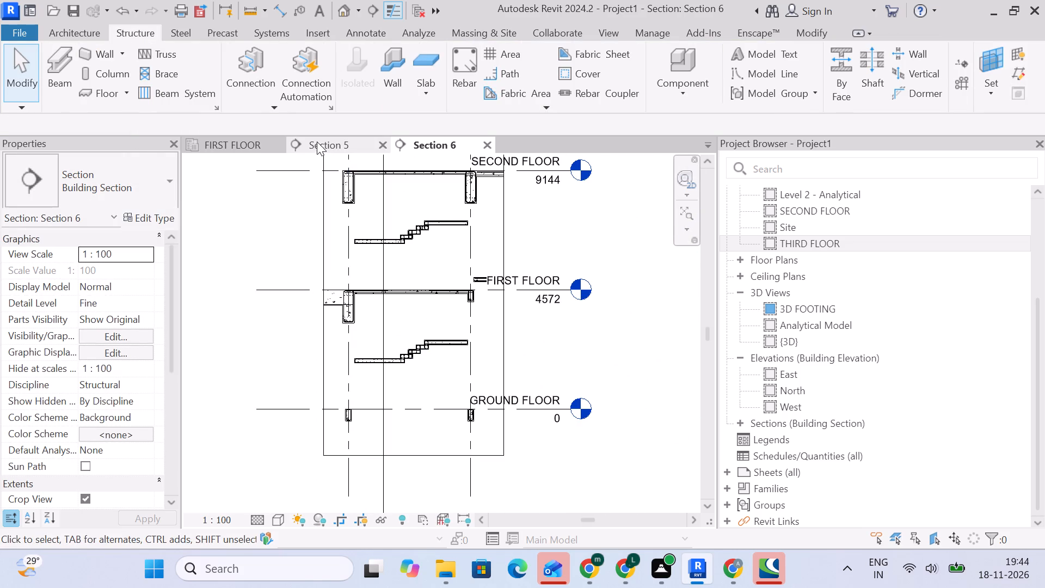
pyautogui.click(317, 142)
pyautogui.scroll(-8, 473, 322)
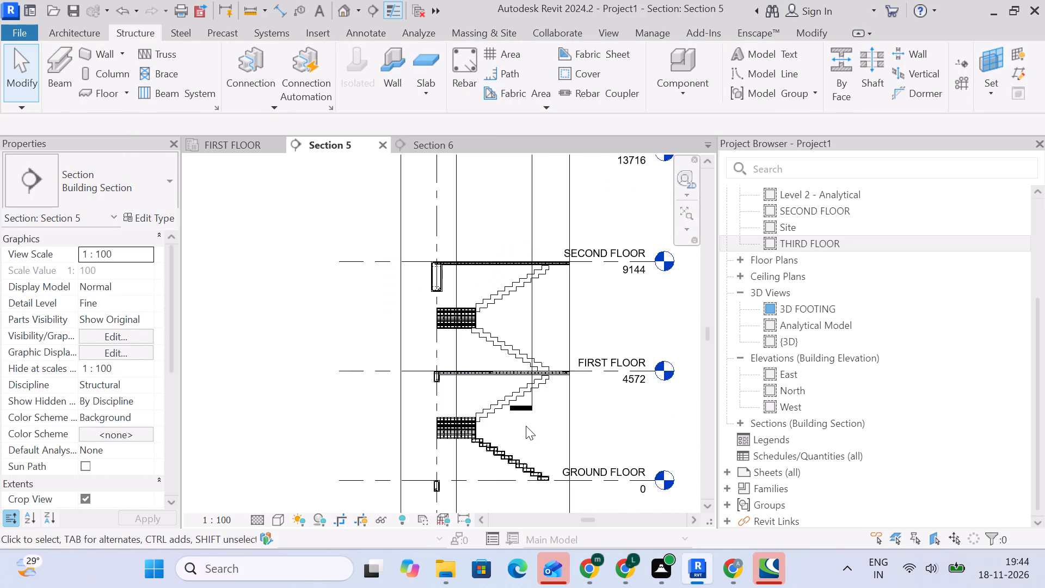
pyautogui.scroll(5, 526, 426)
pyautogui.moveTo(541, 456); pyautogui.dragTo(502, 298, button='middle')
pyautogui.scroll(5, 484, 354)
pyautogui.moveTo(564, 378); pyautogui.dragTo(591, 378, button='middle')
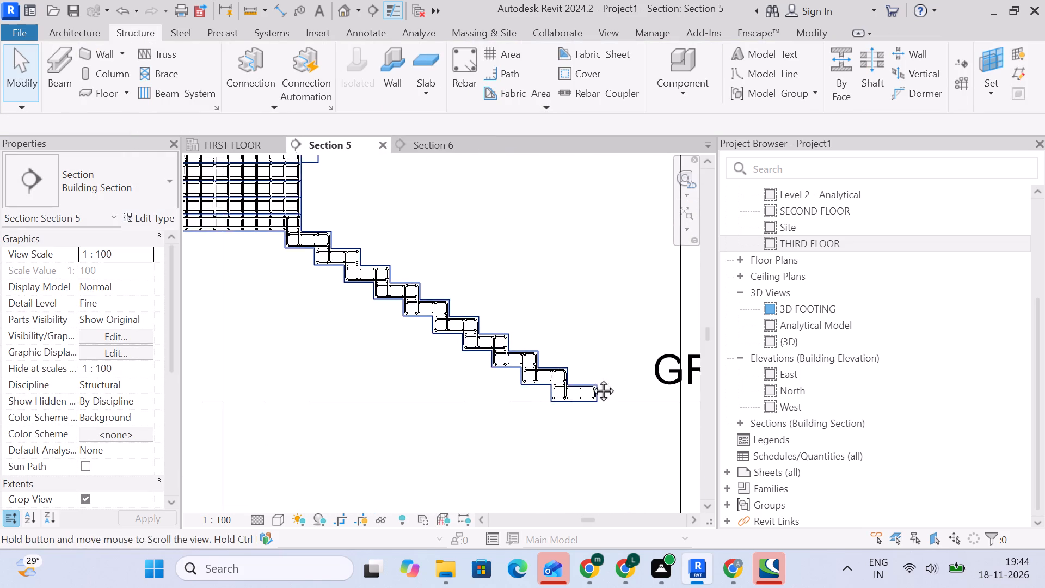
pyautogui.moveTo(591, 378); pyautogui.dragTo(604, 378, button='middle')
pyautogui.moveTo(633, 428); pyautogui.dragTo(482, 353)
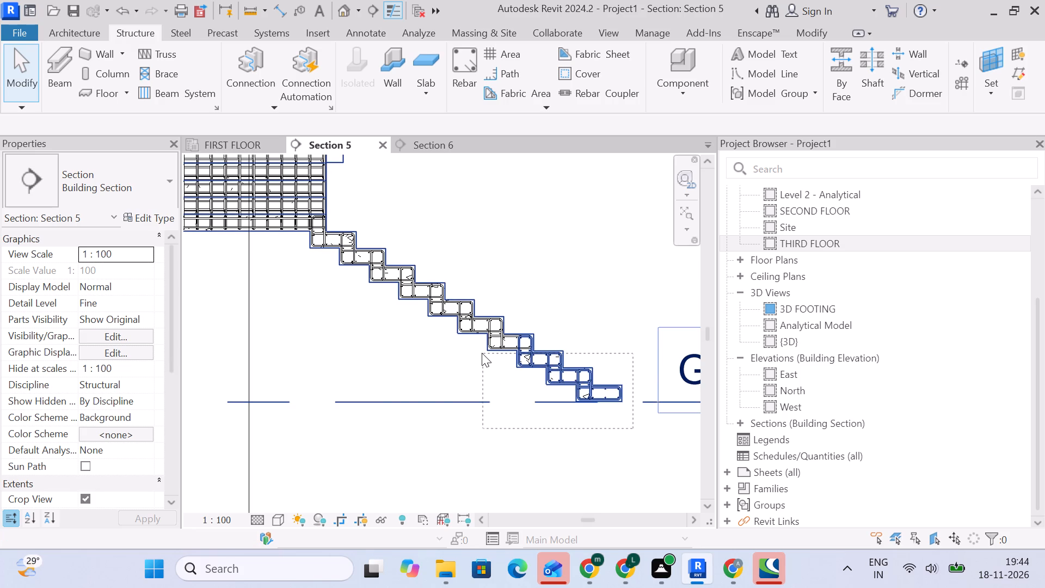
pyautogui.moveTo(482, 353); pyautogui.dragTo(343, 204)
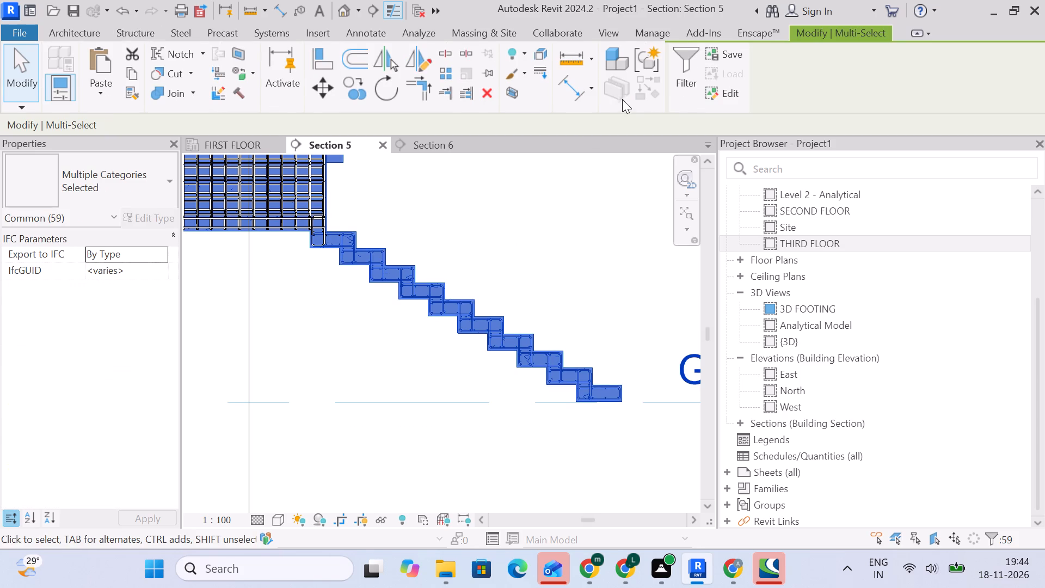
pyautogui.click(678, 84)
pyautogui.click(637, 212)
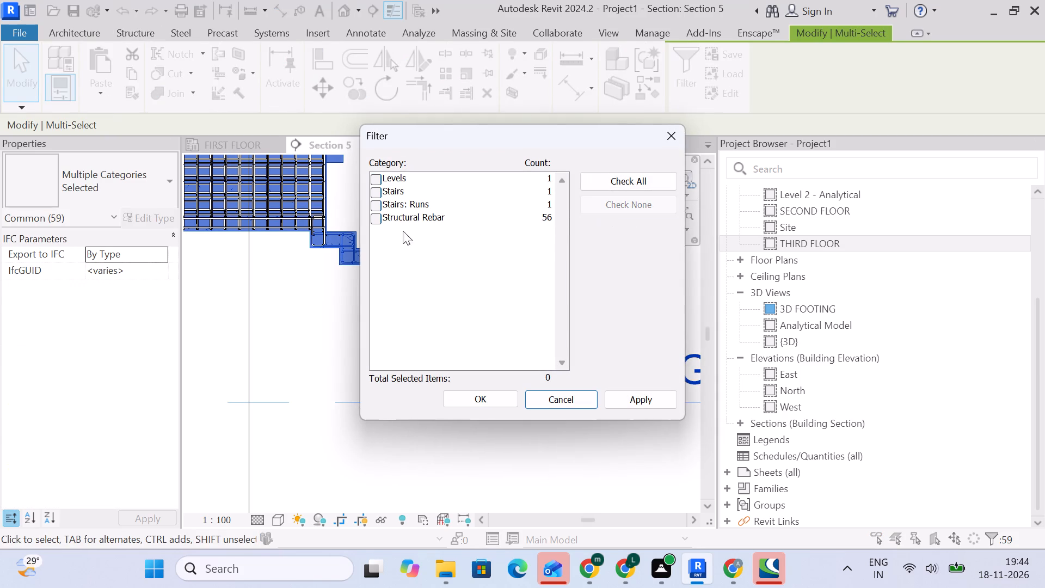
pyautogui.click(377, 220)
pyautogui.click(457, 400)
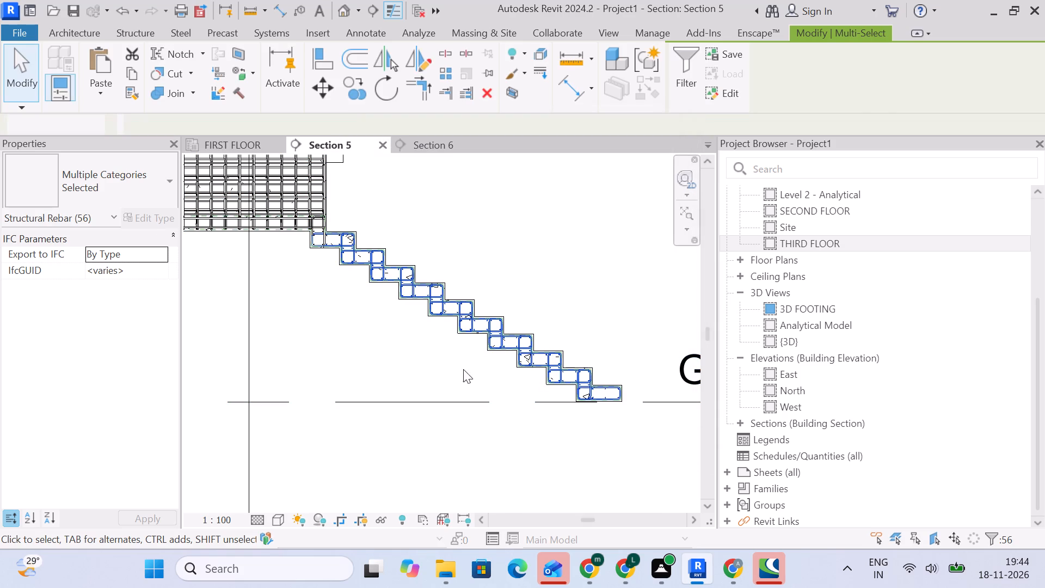
pyautogui.scroll(5, 354, 296)
pyautogui.moveTo(341, 272); pyautogui.dragTo(404, 383, button='middle')
pyautogui.scroll(10, 353, 296)
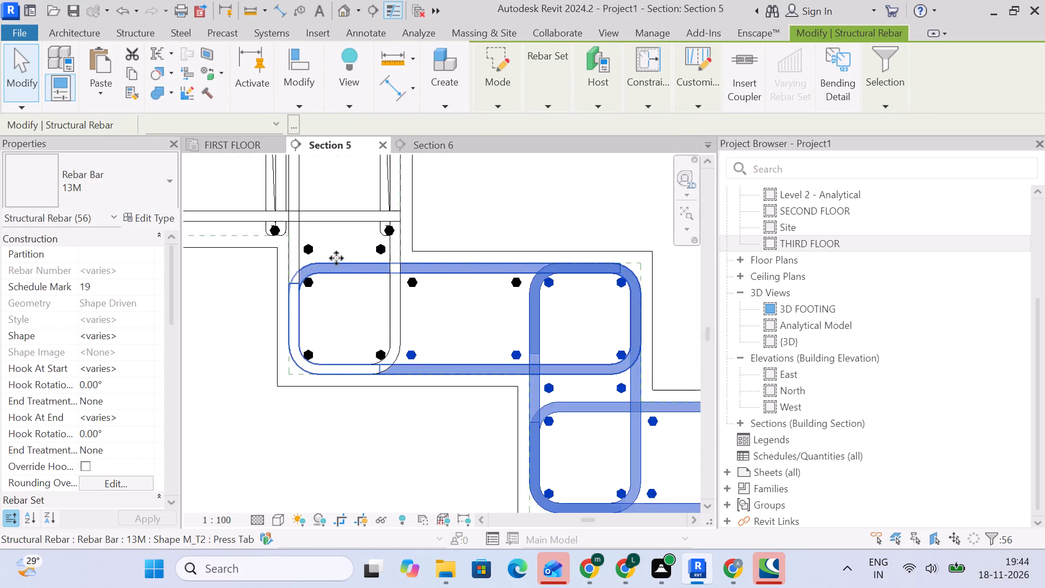
pyautogui.moveTo(330, 288); pyautogui.dragTo(401, 434, button='middle')
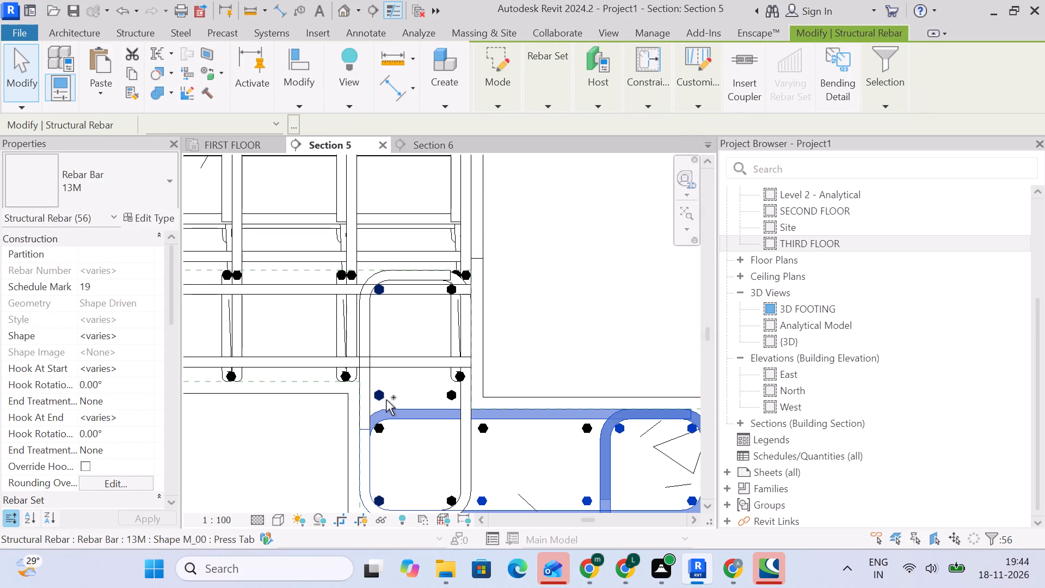
pyautogui.keyDown('ctrl'); pyautogui.click(385, 399); pyautogui.keyUp('ctrl')
pyautogui.keyDown('ctrl'); pyautogui.click(448, 395); pyautogui.keyUp('ctrl')
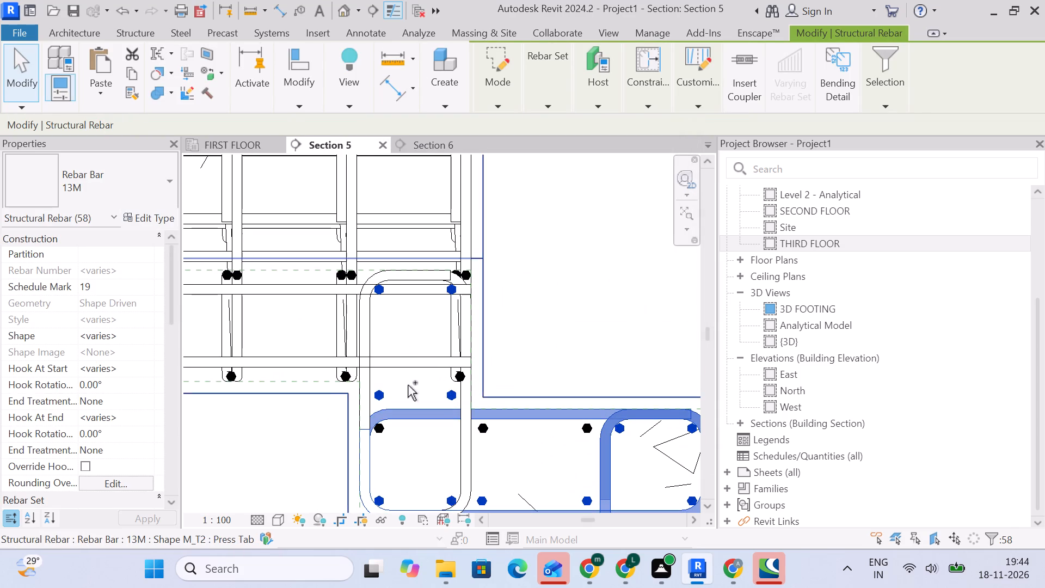
pyautogui.keyDown('ctrl'); pyautogui.click(372, 327); pyautogui.keyUp('ctrl')
pyautogui.scroll(-4, 425, 369)
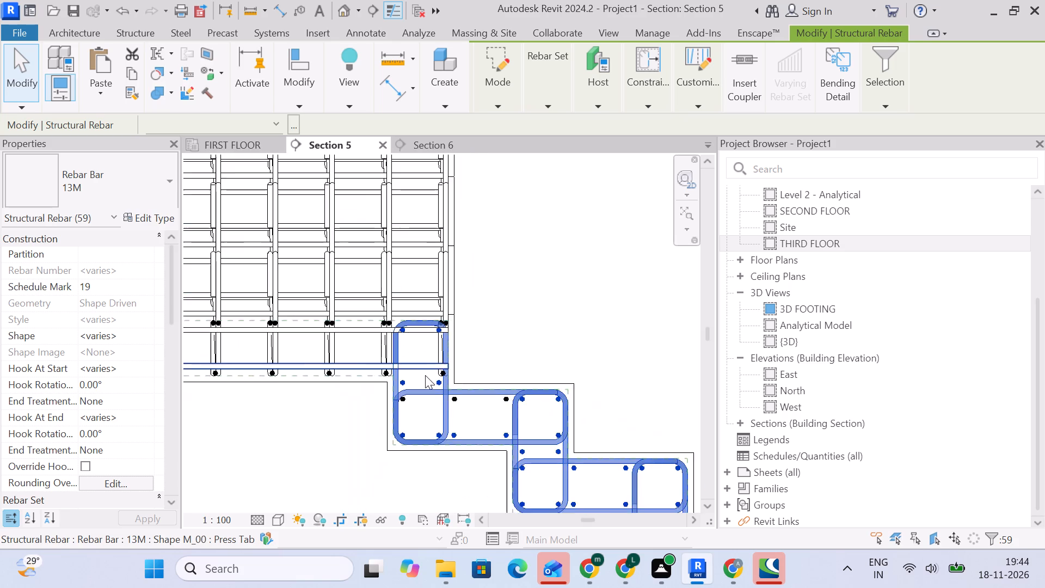
pyautogui.scroll(-11, 425, 375)
pyautogui.moveTo(545, 438); pyautogui.dragTo(414, 251, button='middle')
pyautogui.scroll(5, 561, 374)
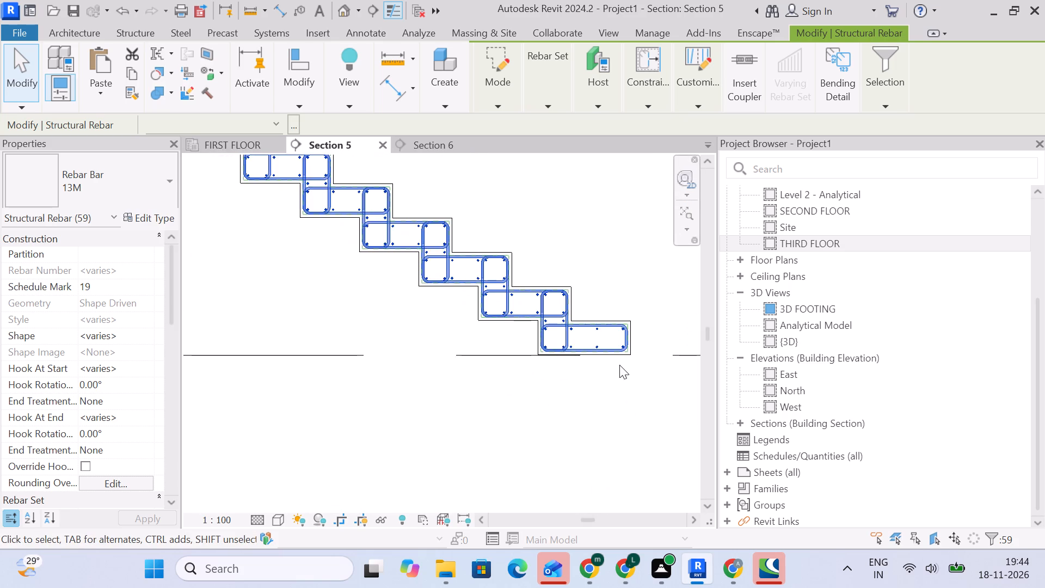
pyautogui.scroll(5, 621, 365)
pyautogui.scroll(-9, 629, 363)
pyautogui.moveTo(624, 369); pyautogui.dragTo(547, 396, button='middle')
pyautogui.click(296, 107)
pyautogui.click(331, 156)
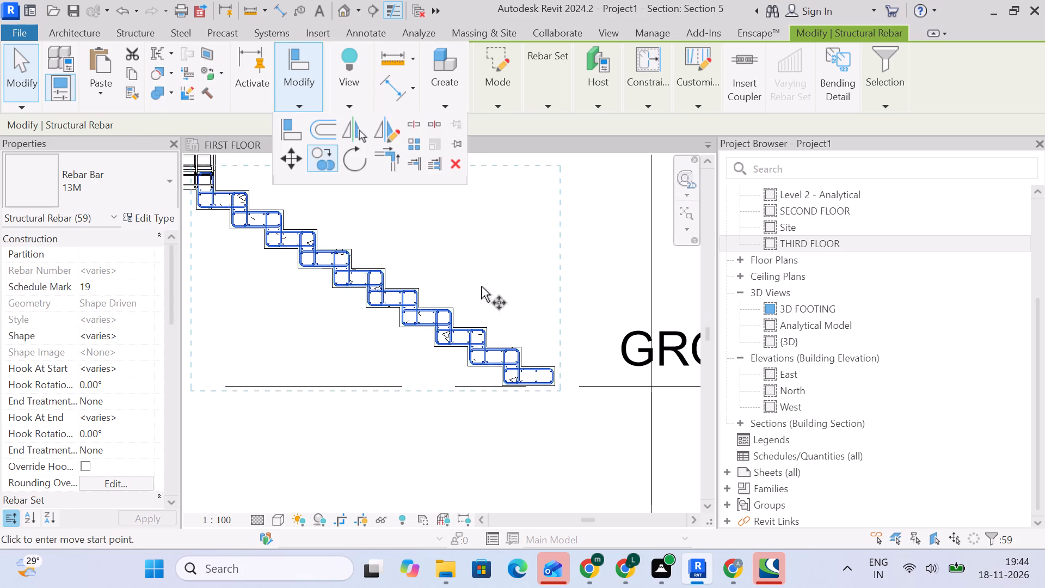
pyautogui.scroll(-9, 498, 296)
pyautogui.moveTo(522, 311); pyautogui.dragTo(505, 388, button='middle')
pyautogui.scroll(-1, 505, 388)
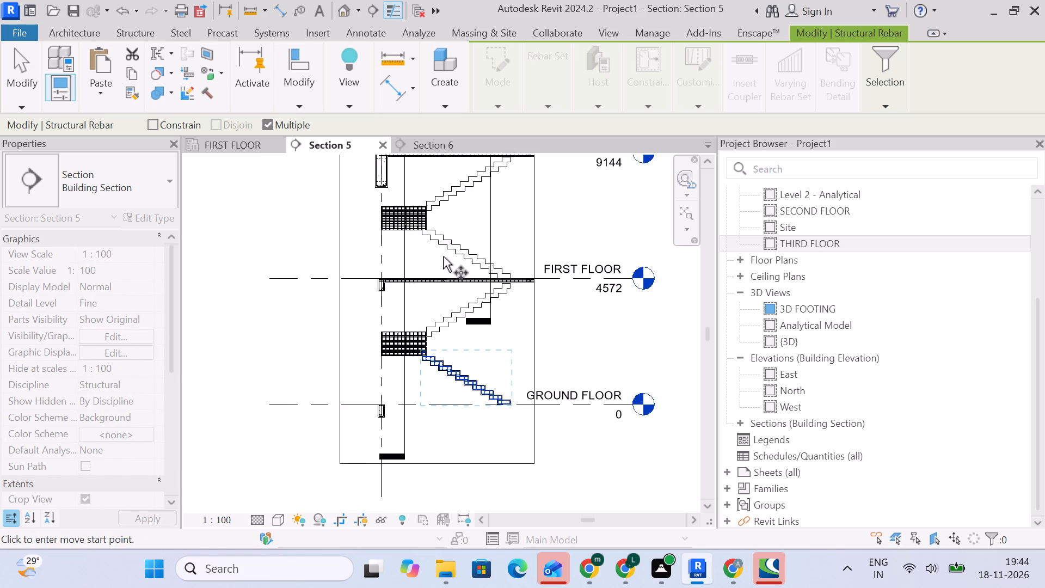
pyautogui.scroll(4, 442, 256)
pyautogui.scroll(1, 397, 219)
pyautogui.moveTo(421, 372); pyautogui.dragTo(425, 207, button='middle')
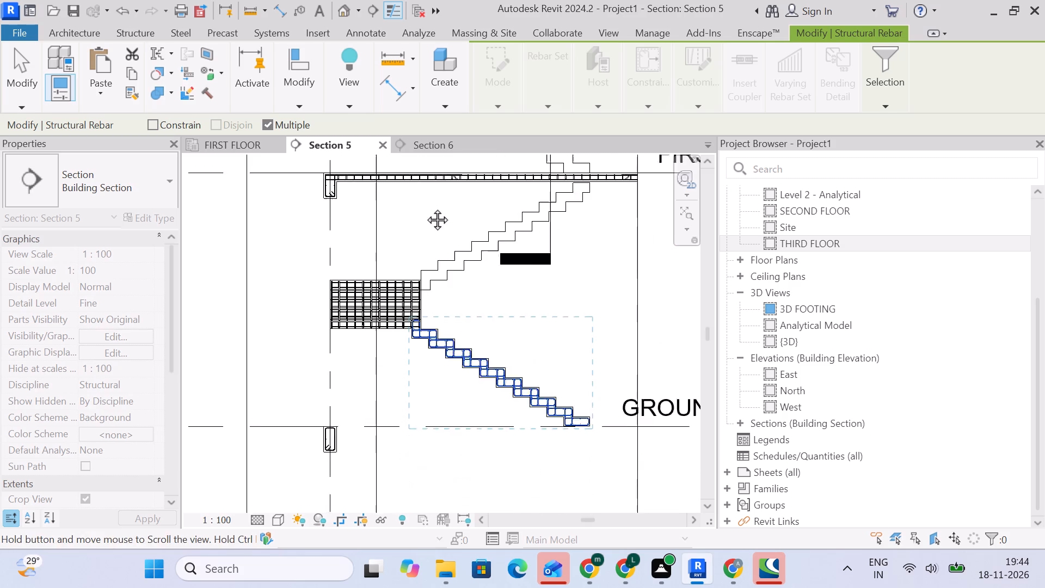
pyautogui.moveTo(425, 207); pyautogui.dragTo(425, 206, button='middle')
pyautogui.scroll(14, 409, 302)
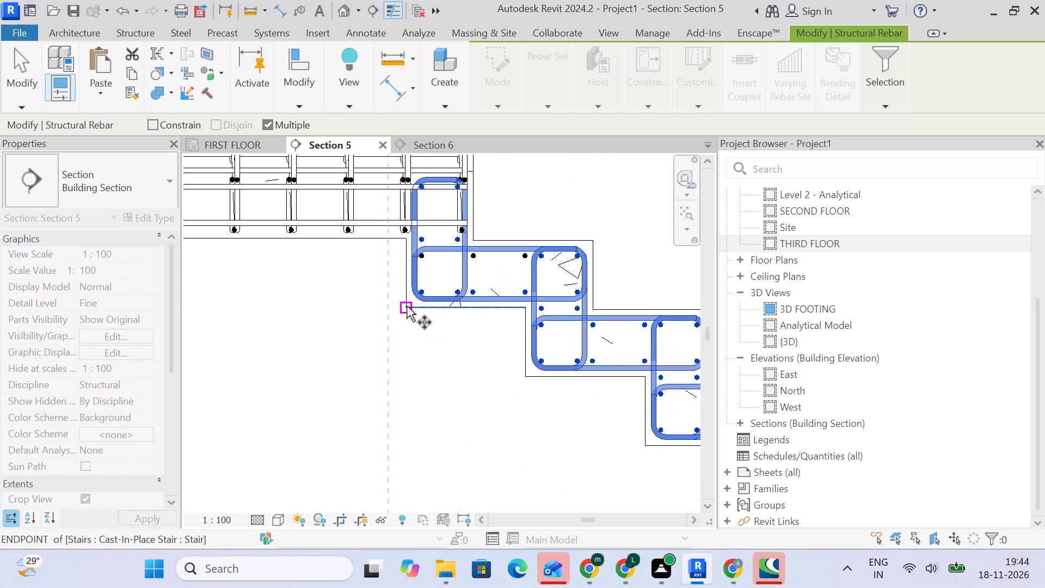
pyautogui.click(407, 306)
pyautogui.scroll(-17, 409, 310)
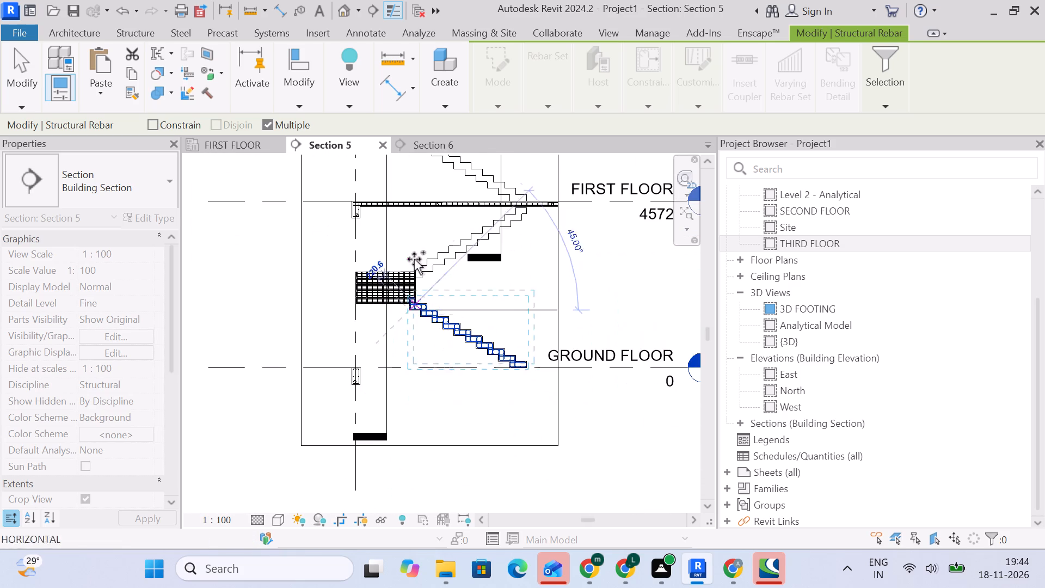
pyautogui.moveTo(417, 202); pyautogui.dragTo(416, 396, button='middle')
pyautogui.scroll(13, 405, 345)
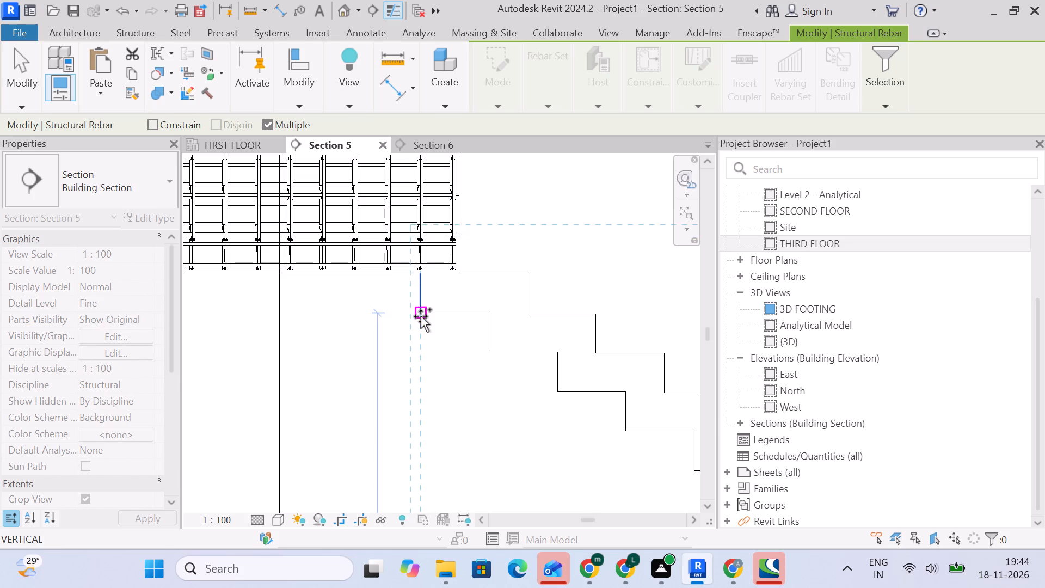
# Place the copied flight reinforcement at the matching stair corner below the mid-landing above the first floor.
pyautogui.click(421, 315)
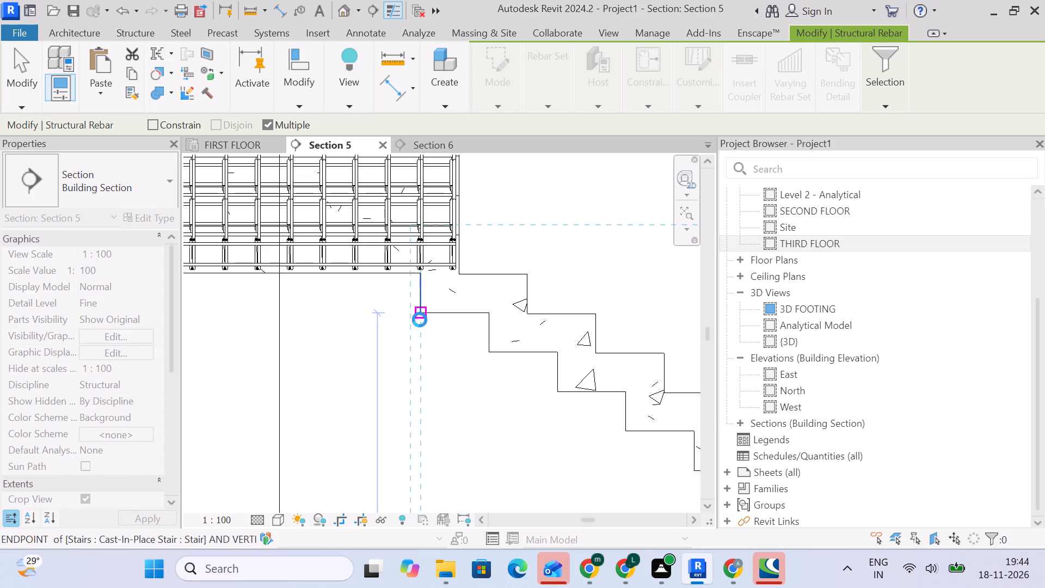
pyautogui.scroll(-11, 422, 322)
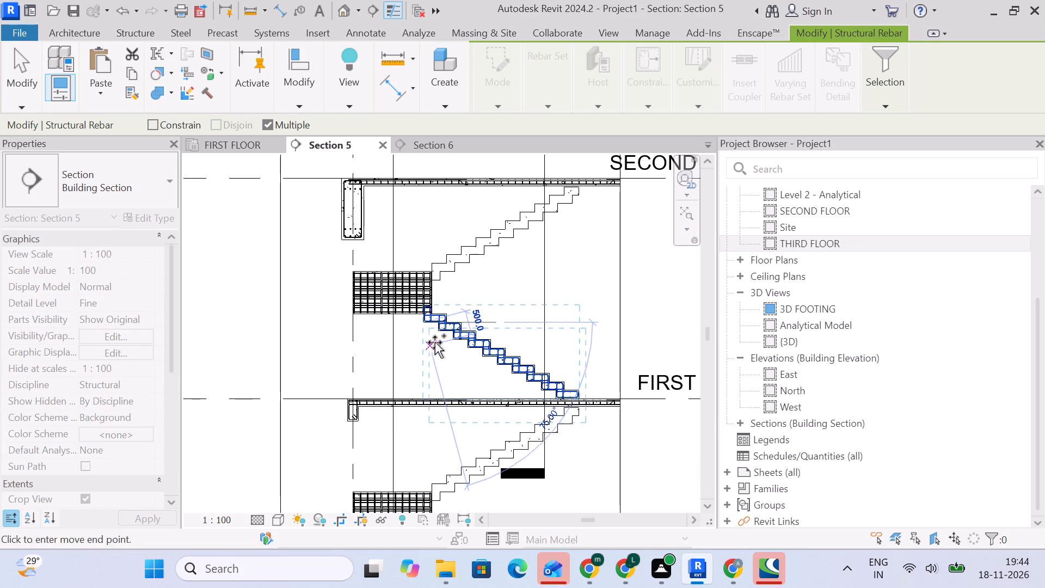
pyautogui.scroll(-5, 436, 341)
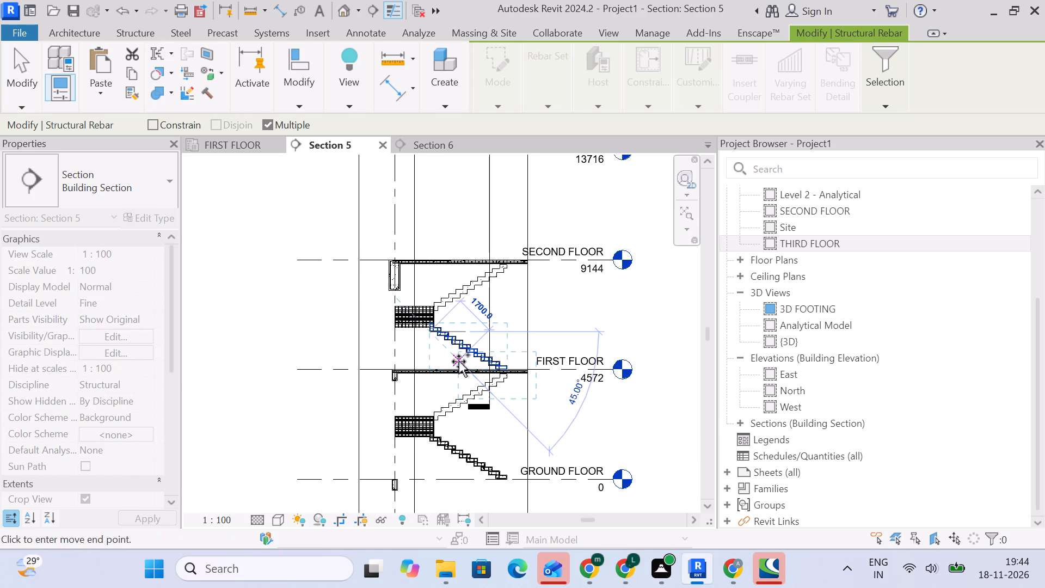
pyautogui.press('Escape')
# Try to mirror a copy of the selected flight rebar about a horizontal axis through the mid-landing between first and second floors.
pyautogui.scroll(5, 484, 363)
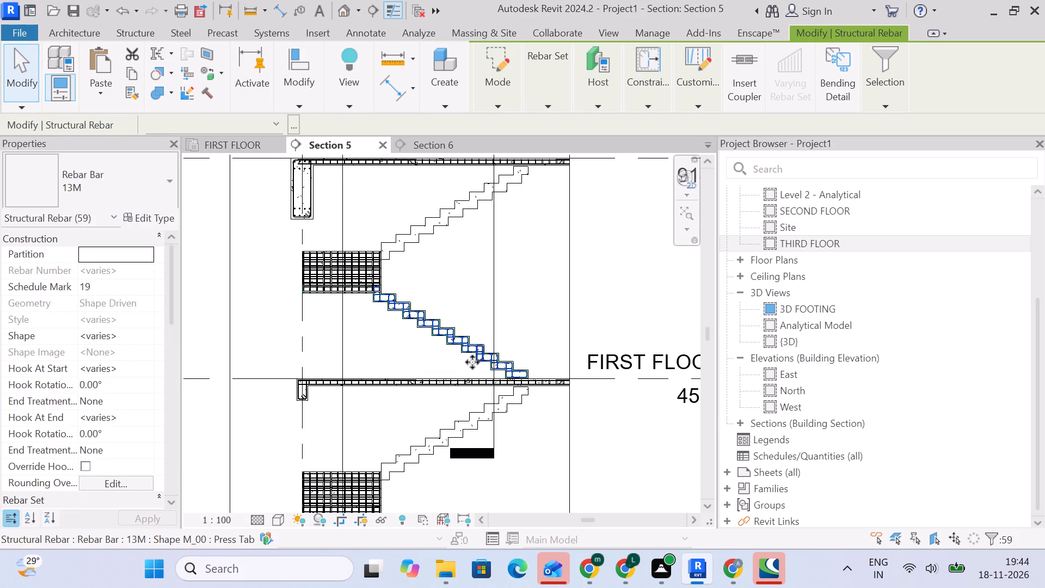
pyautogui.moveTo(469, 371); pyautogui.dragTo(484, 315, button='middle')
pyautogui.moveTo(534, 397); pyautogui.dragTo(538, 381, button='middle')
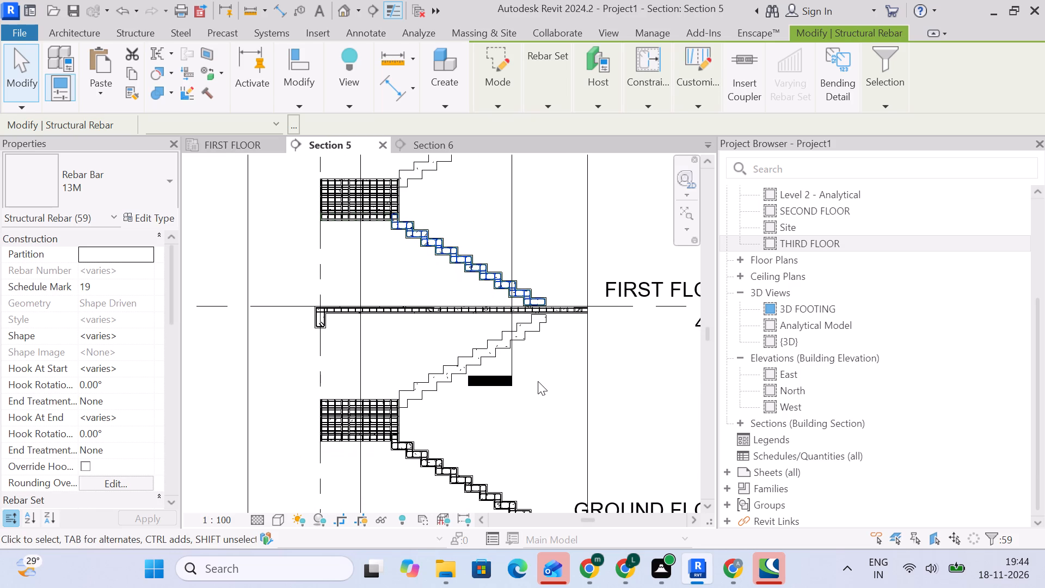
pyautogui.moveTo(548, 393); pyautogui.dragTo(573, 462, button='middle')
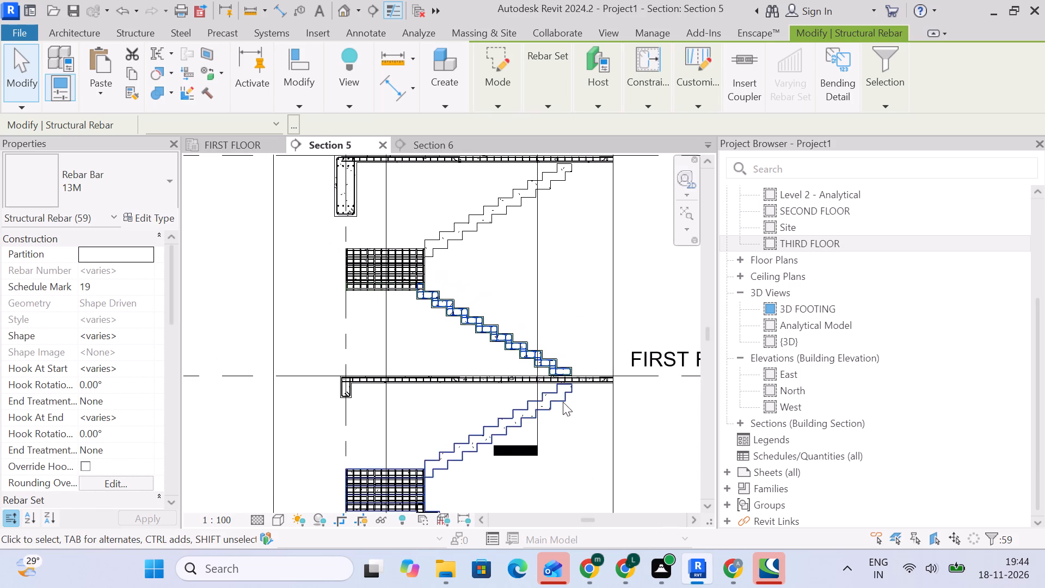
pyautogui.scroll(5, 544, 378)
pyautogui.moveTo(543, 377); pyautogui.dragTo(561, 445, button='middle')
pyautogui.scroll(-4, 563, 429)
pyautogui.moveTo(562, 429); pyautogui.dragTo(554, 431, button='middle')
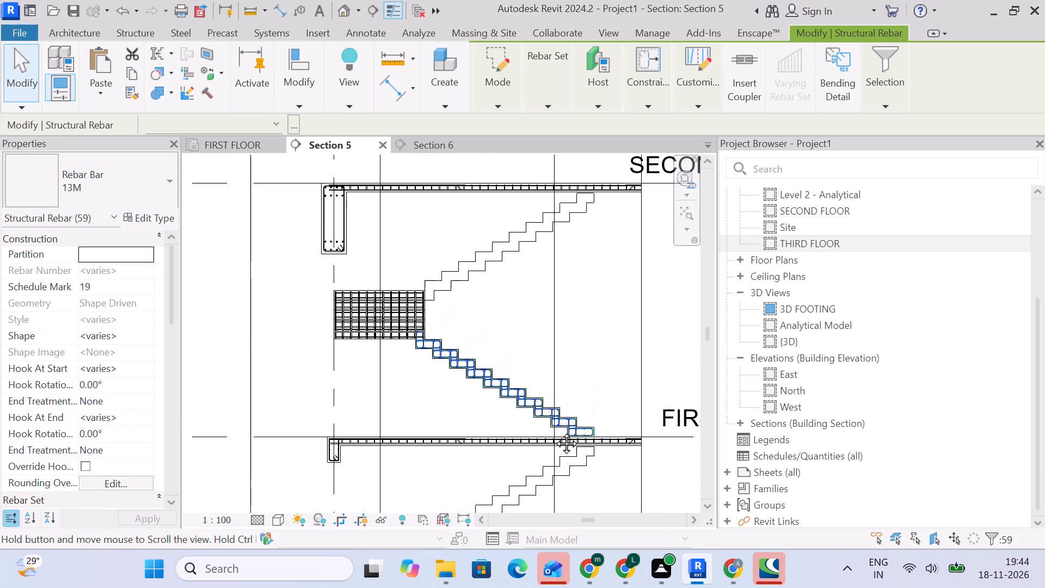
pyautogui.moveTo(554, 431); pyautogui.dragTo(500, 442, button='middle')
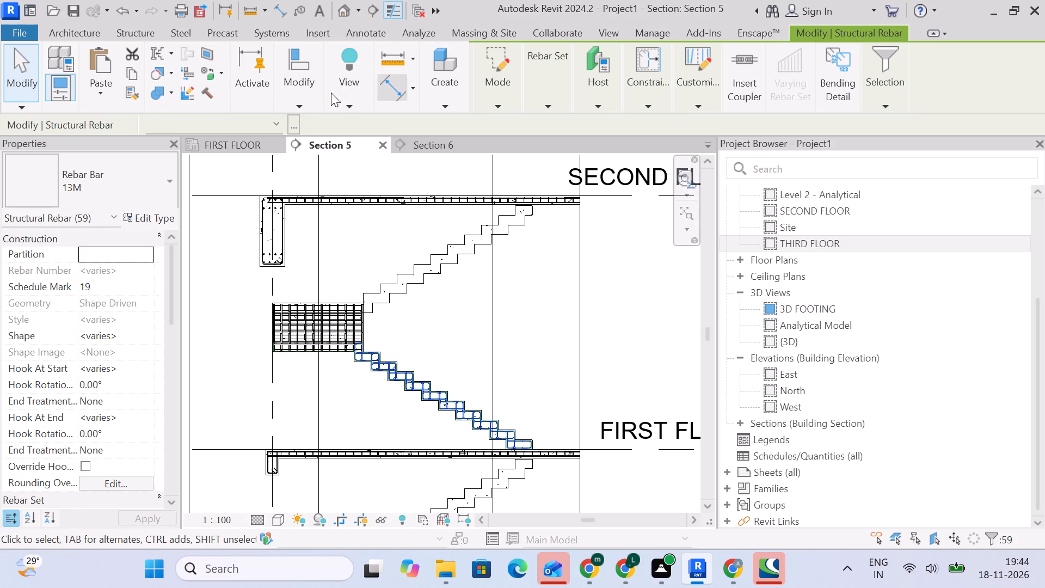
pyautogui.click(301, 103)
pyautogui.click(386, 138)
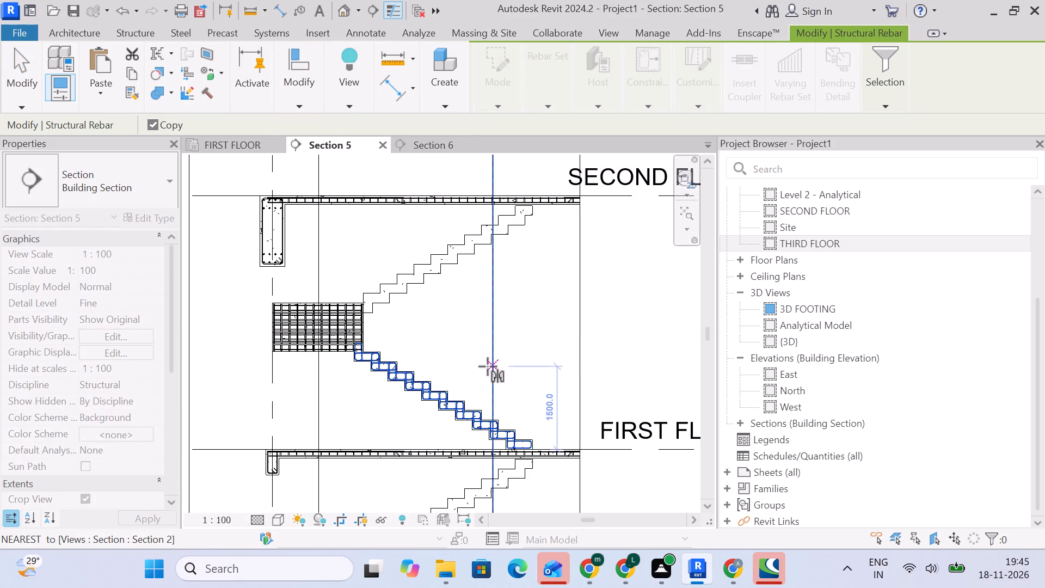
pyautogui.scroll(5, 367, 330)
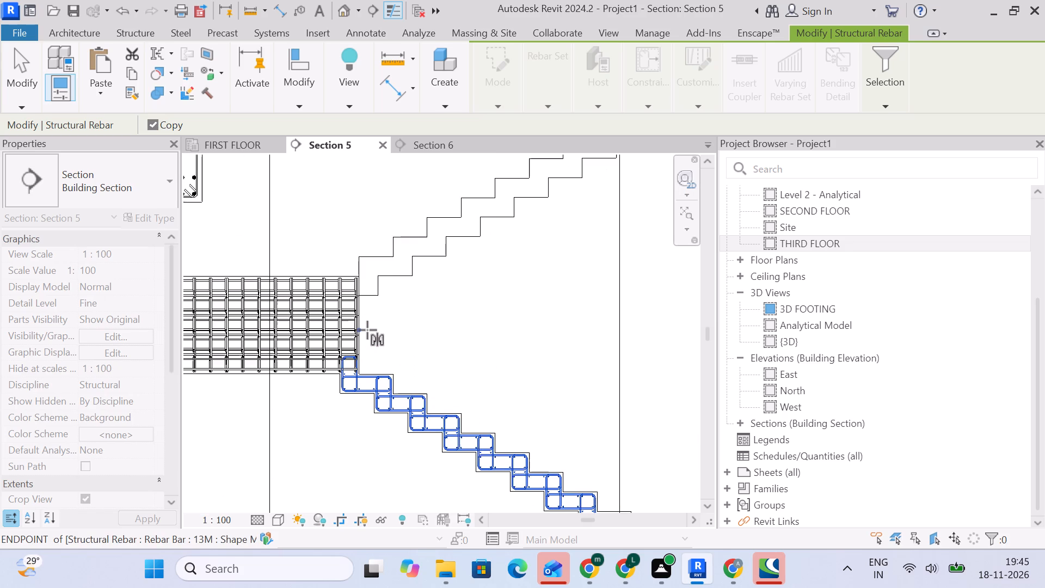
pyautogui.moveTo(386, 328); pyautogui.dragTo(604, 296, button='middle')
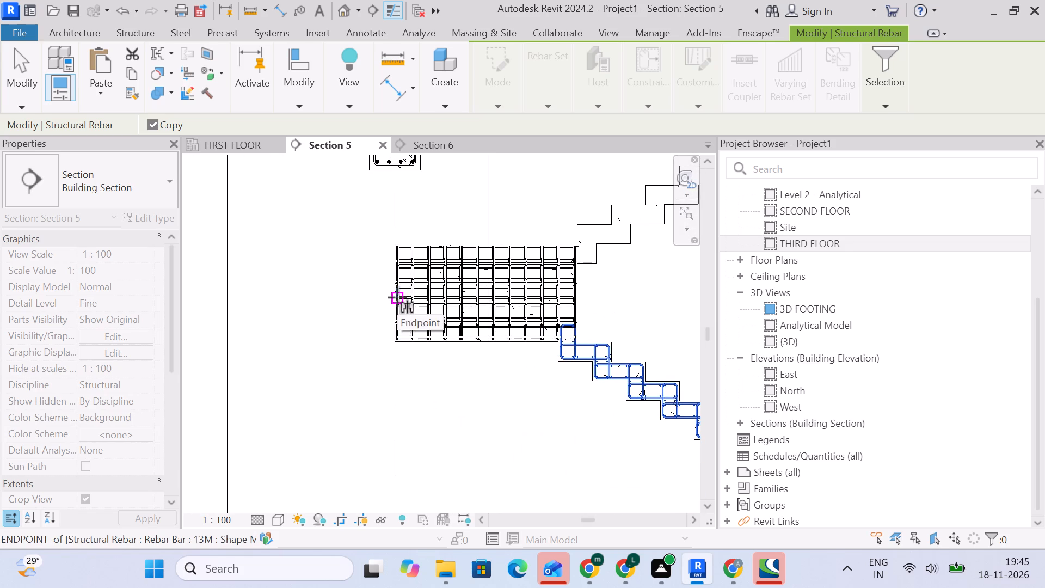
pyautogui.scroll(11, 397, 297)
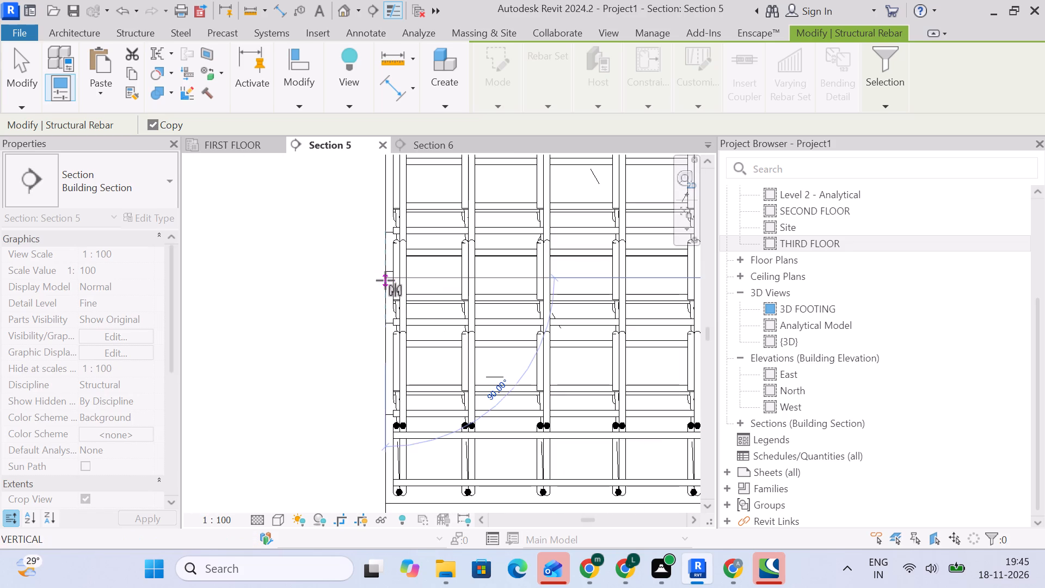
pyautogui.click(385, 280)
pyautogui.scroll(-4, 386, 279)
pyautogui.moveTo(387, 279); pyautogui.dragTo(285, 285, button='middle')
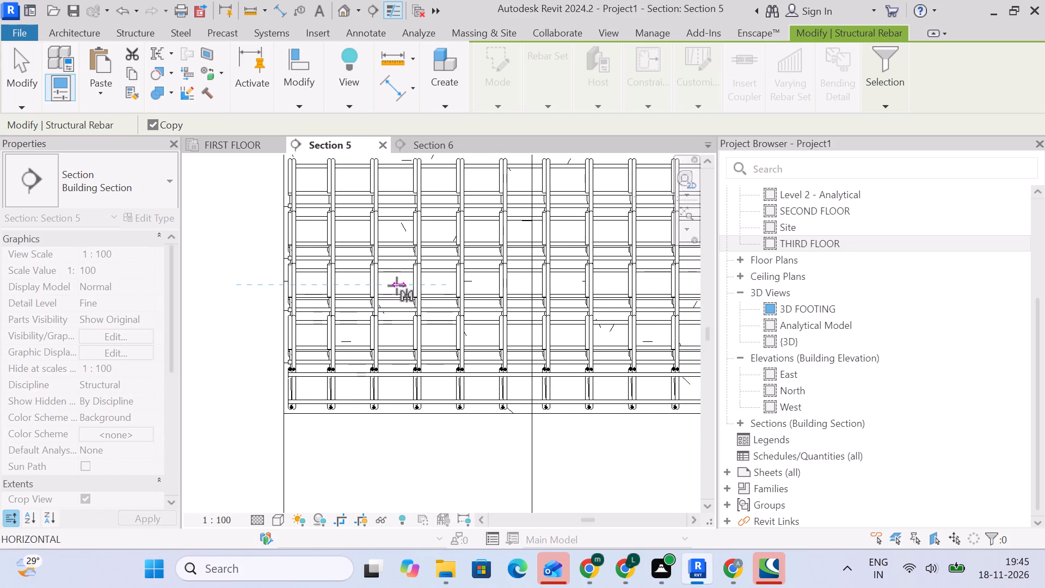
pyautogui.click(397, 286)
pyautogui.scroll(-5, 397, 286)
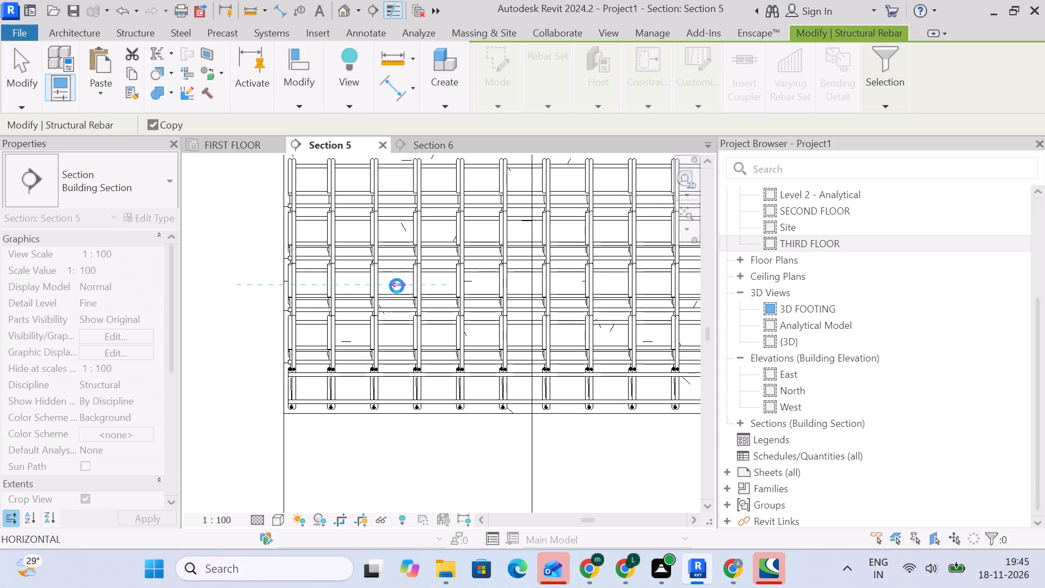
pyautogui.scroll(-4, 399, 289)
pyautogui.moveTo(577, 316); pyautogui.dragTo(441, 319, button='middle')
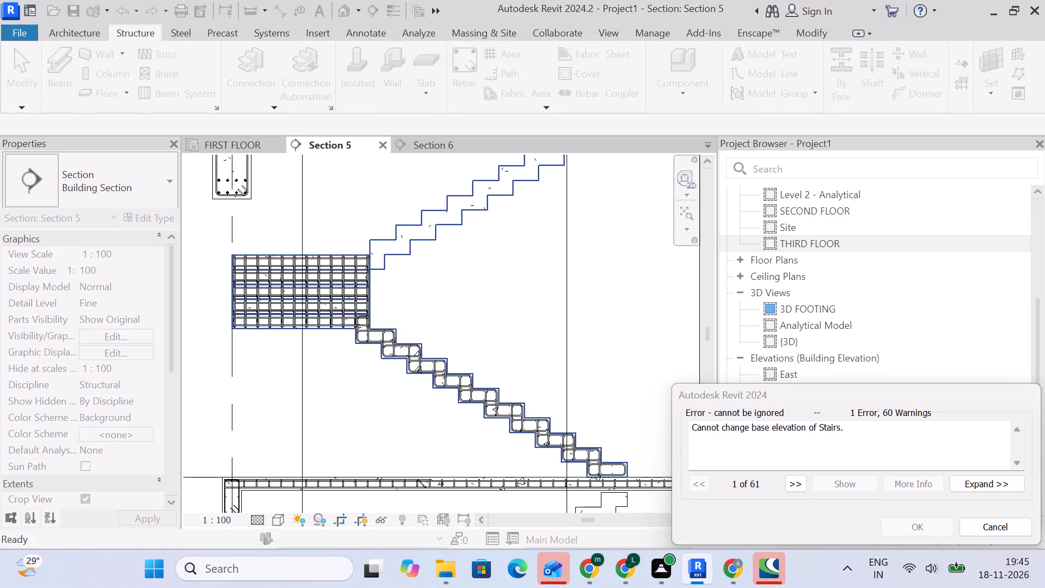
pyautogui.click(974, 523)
# In the FIRST FLOOR plan, move the Section 5 line onto the other stair flight, flip its direction and extend its depth into the opposite flight.
pyautogui.scroll(-3, 595, 355)
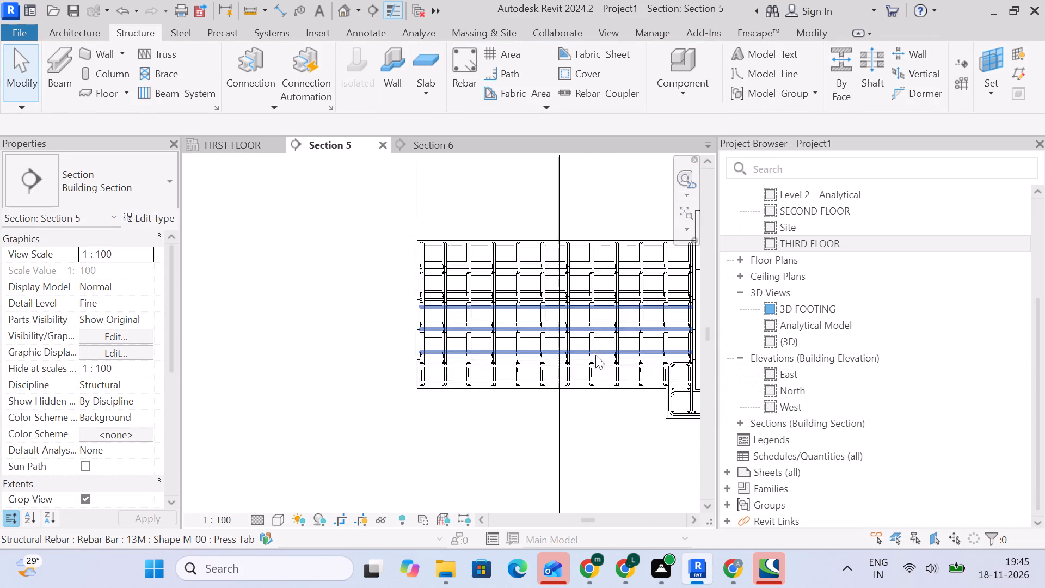
pyautogui.scroll(-8, 595, 355)
pyautogui.moveTo(597, 356); pyautogui.dragTo(233, 359, button='middle')
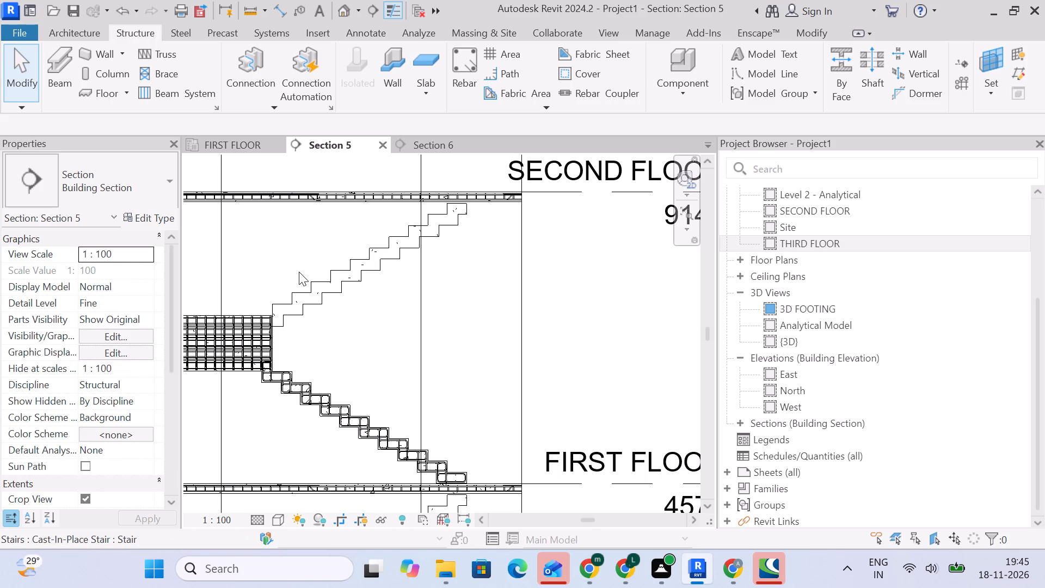
pyautogui.scroll(-5, 382, 289)
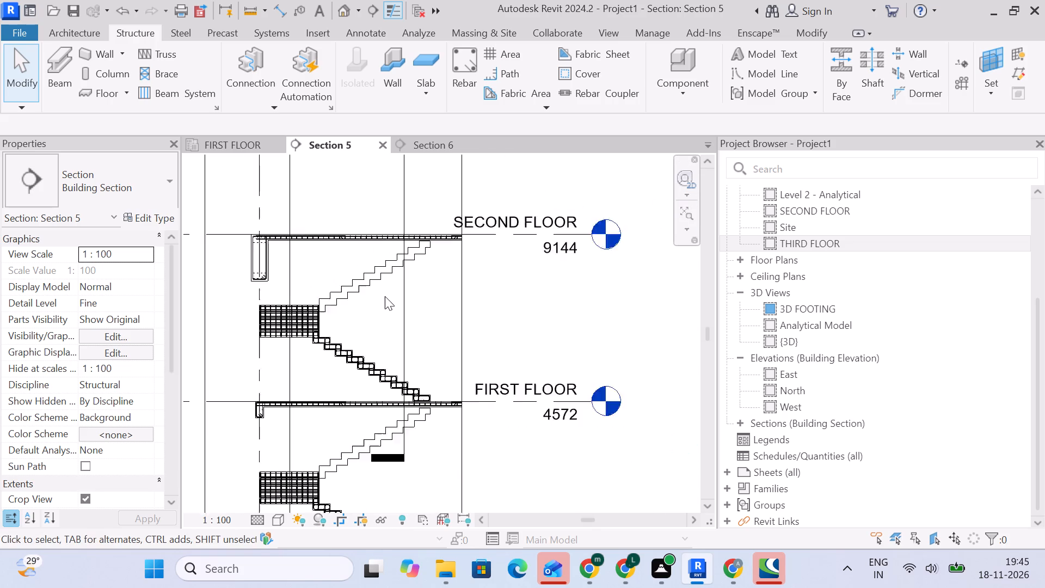
pyautogui.scroll(-3, 378, 299)
pyautogui.moveTo(402, 336); pyautogui.dragTo(409, 285, button='middle')
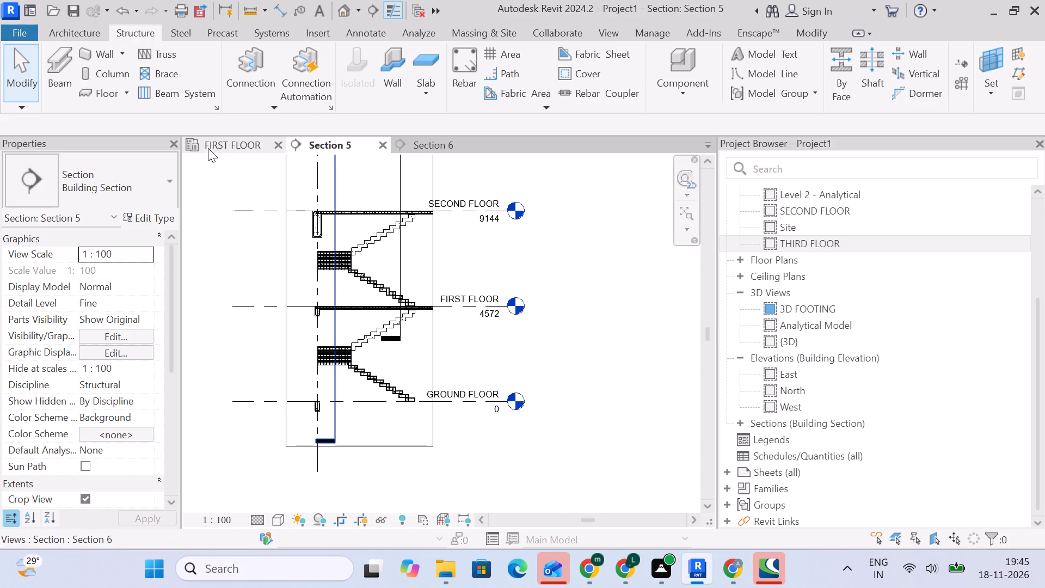
pyautogui.click(207, 148)
pyautogui.scroll(-2, 522, 350)
pyautogui.moveTo(518, 350); pyautogui.dragTo(322, 272, button='middle')
pyautogui.click(428, 224)
pyautogui.click(430, 228)
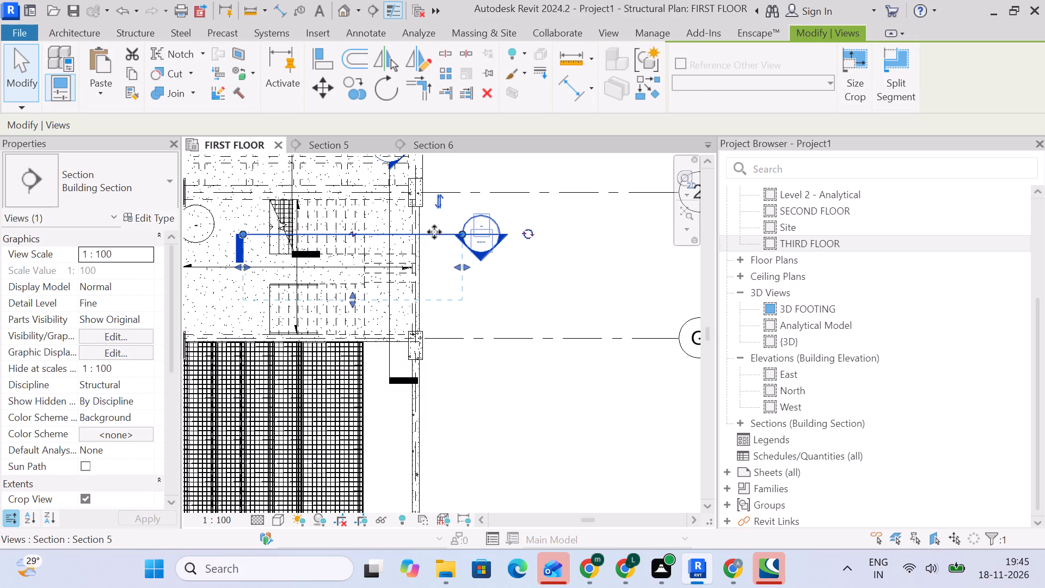
pyautogui.moveTo(434, 232); pyautogui.dragTo(441, 300)
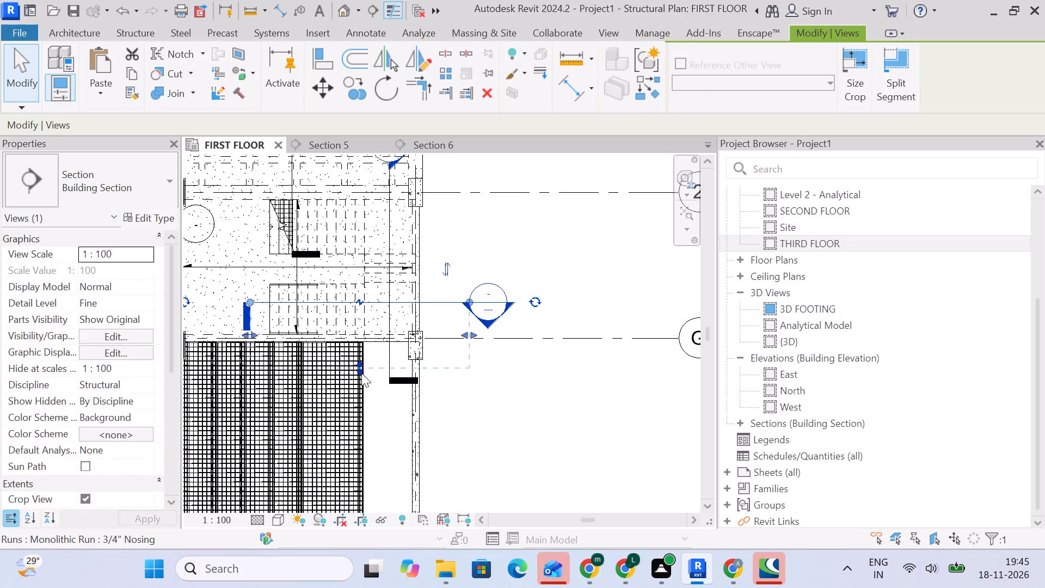
pyautogui.moveTo(361, 371); pyautogui.dragTo(359, 321)
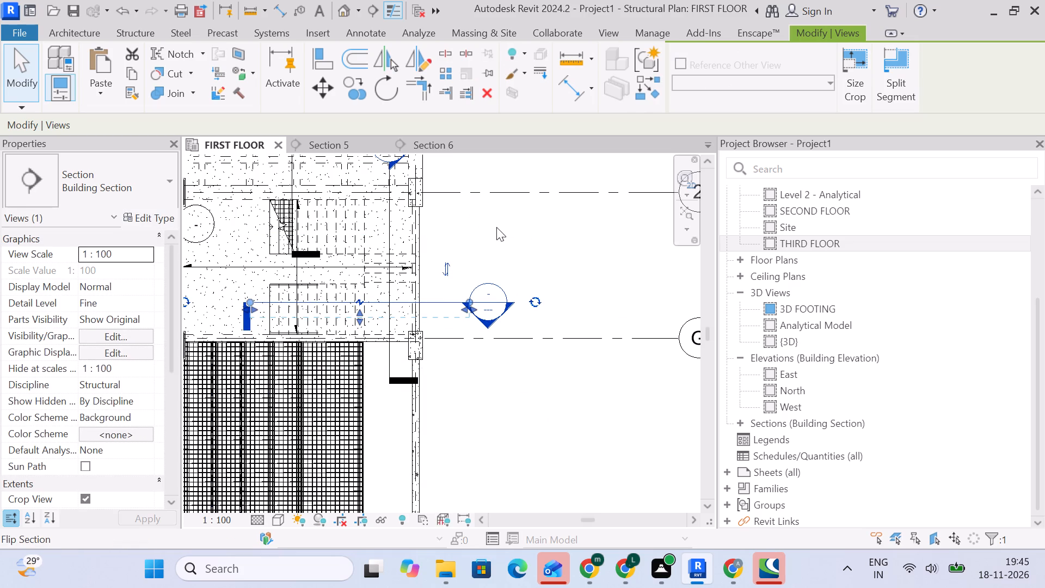
pyautogui.click(451, 267)
pyautogui.moveTo(359, 287); pyautogui.dragTo(360, 279)
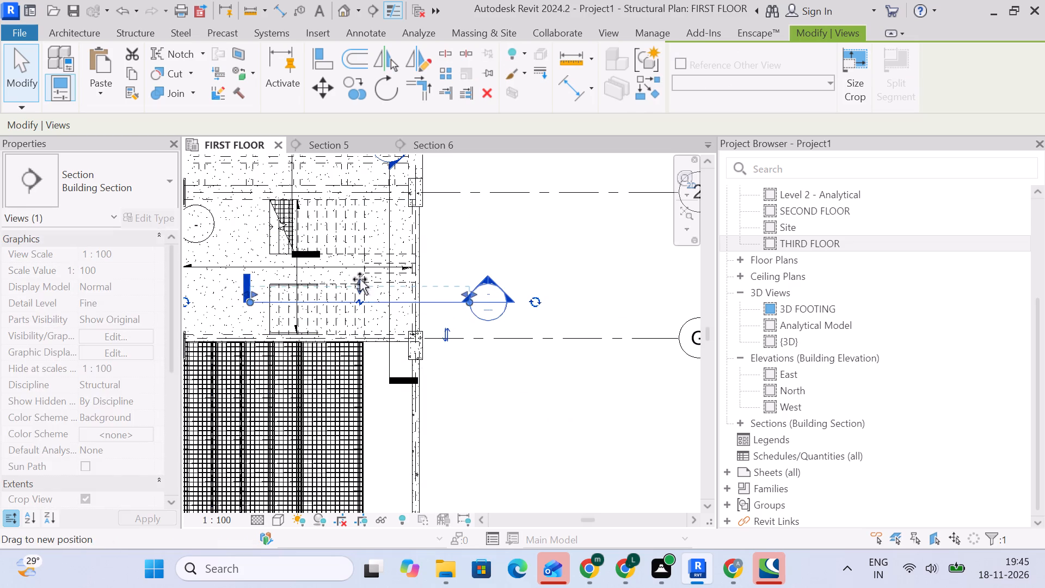
pyautogui.moveTo(360, 279); pyautogui.dragTo(354, 227)
# In Section 5, set up Rebar placement with 13M shape M_T2 ties, Maximum Spacing of 150 mm, parallel to the work plane.
pyautogui.click(327, 145)
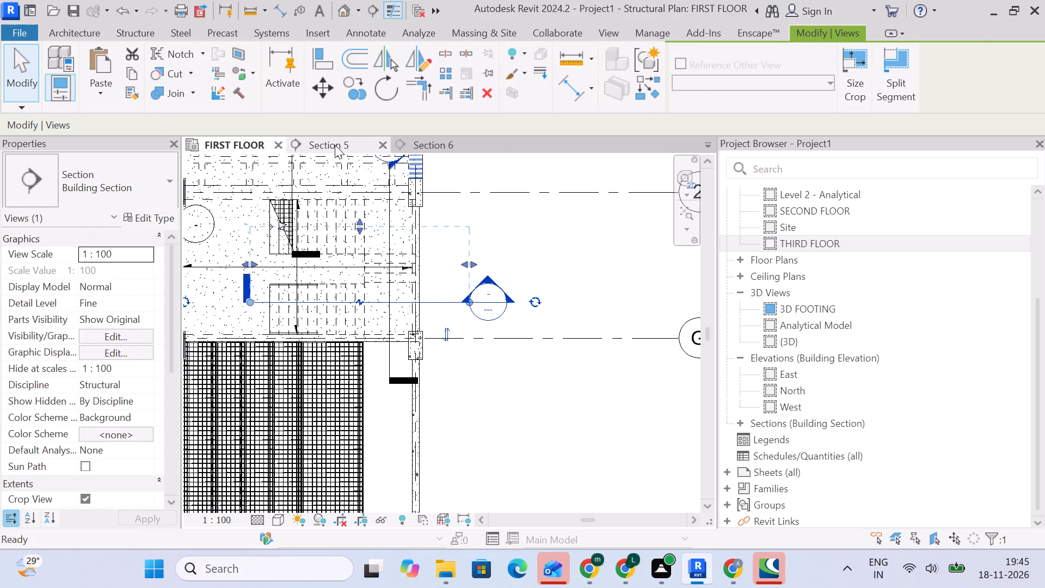
pyautogui.scroll(5, 348, 366)
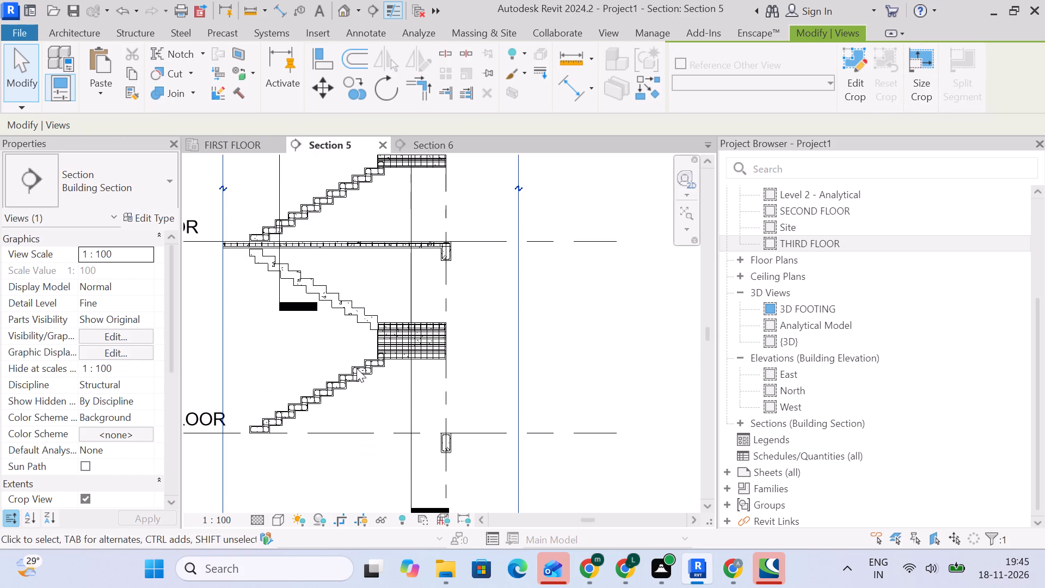
pyautogui.scroll(4, 351, 335)
pyautogui.moveTo(358, 340); pyautogui.dragTo(435, 360, button='middle')
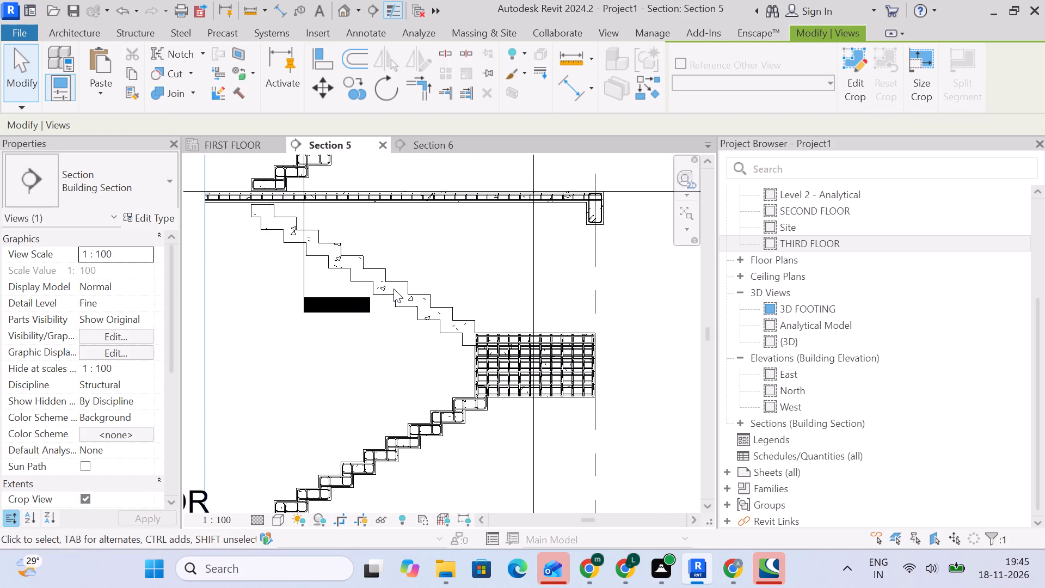
pyautogui.scroll(-3, 397, 289)
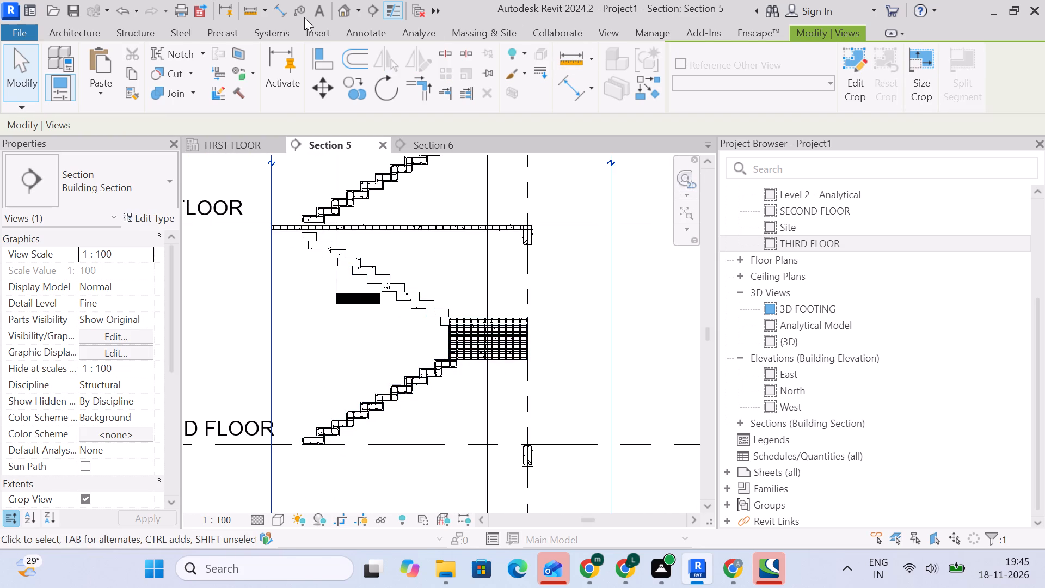
pyautogui.moveTo(126, 34); pyautogui.dragTo(135, 33)
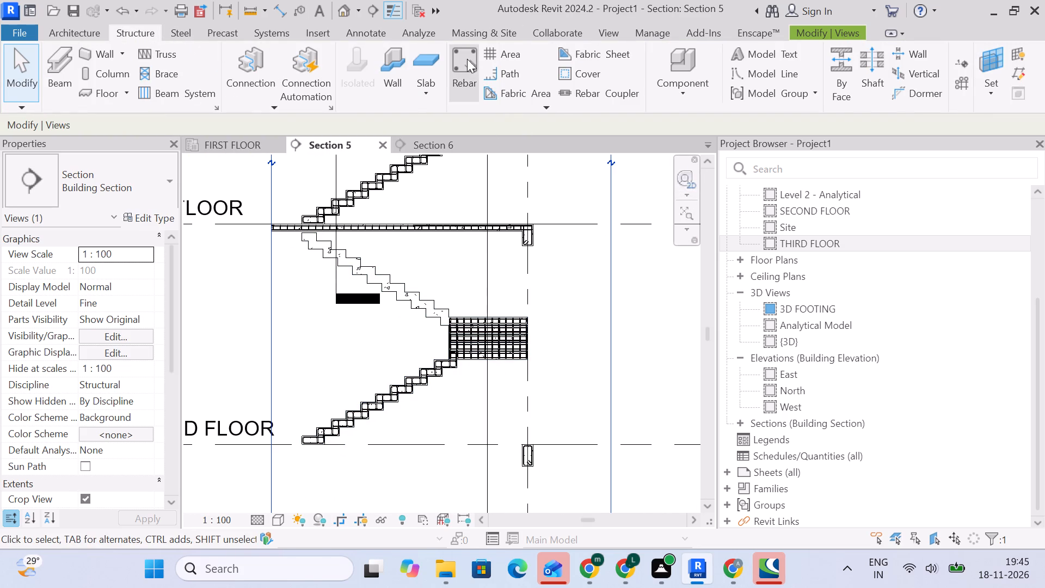
pyautogui.click(461, 59)
pyautogui.scroll(10, 447, 315)
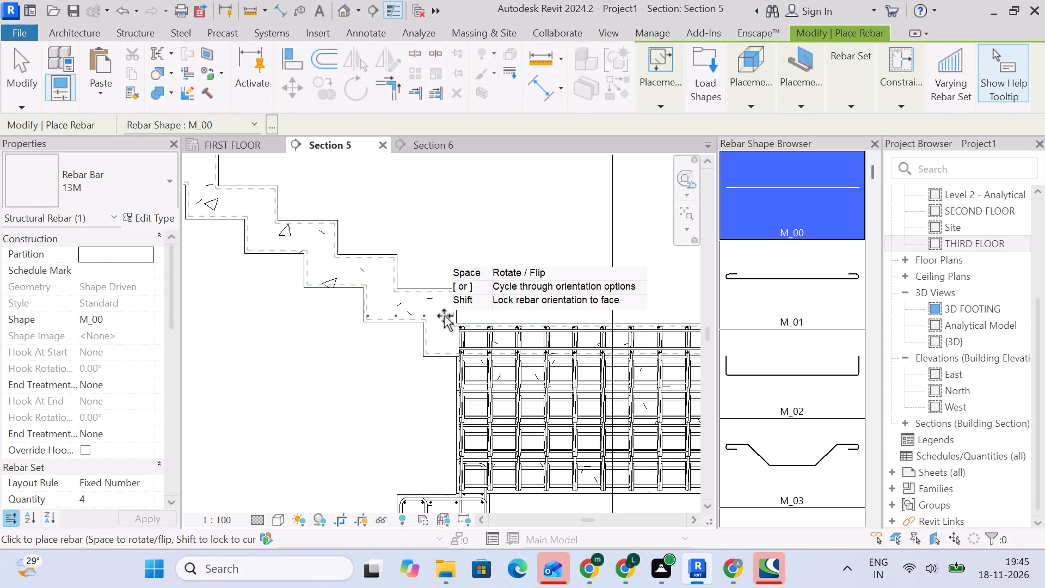
pyautogui.scroll(-19, 816, 253)
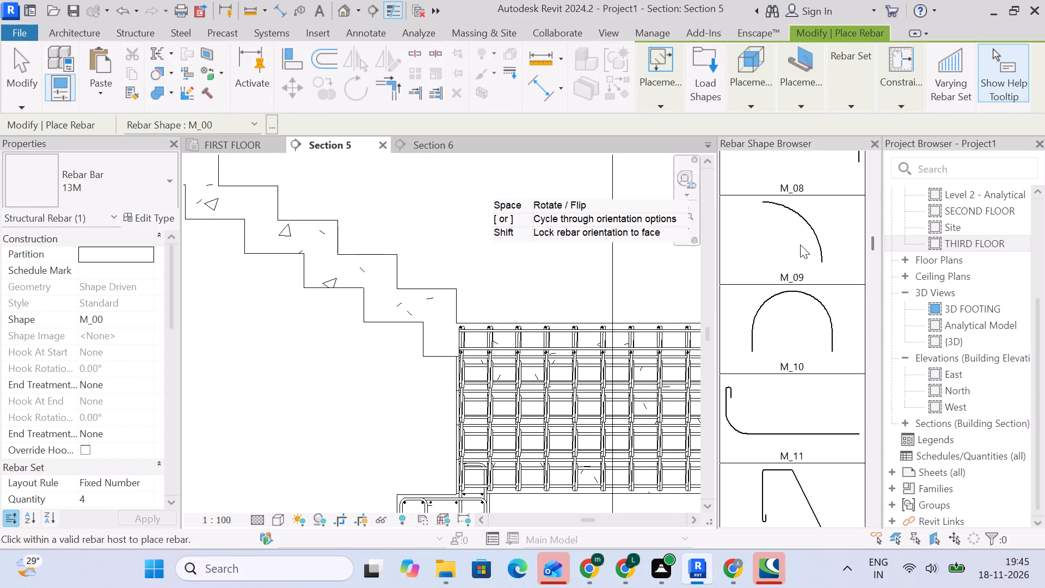
pyautogui.scroll(-20, 800, 244)
pyautogui.scroll(-14, 800, 244)
pyautogui.scroll(-7, 781, 298)
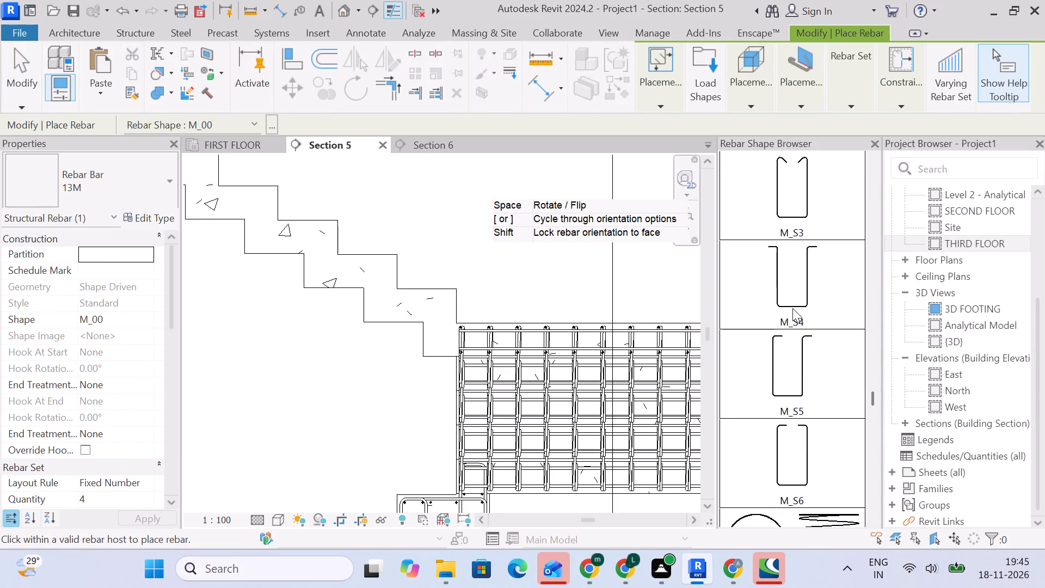
pyautogui.scroll(-9, 792, 308)
pyautogui.click(811, 322)
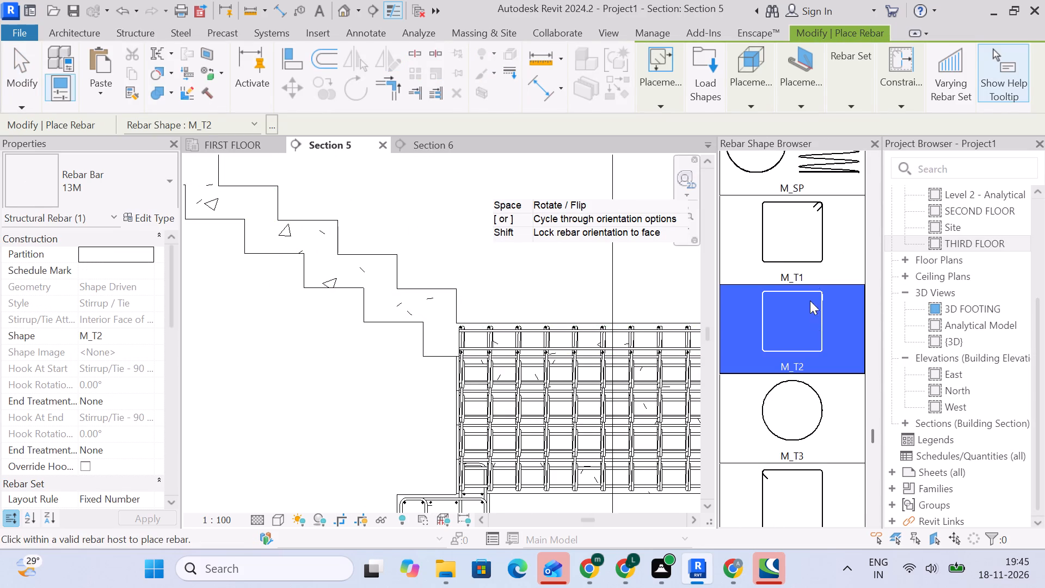
pyautogui.click(961, 101)
pyautogui.click(957, 125)
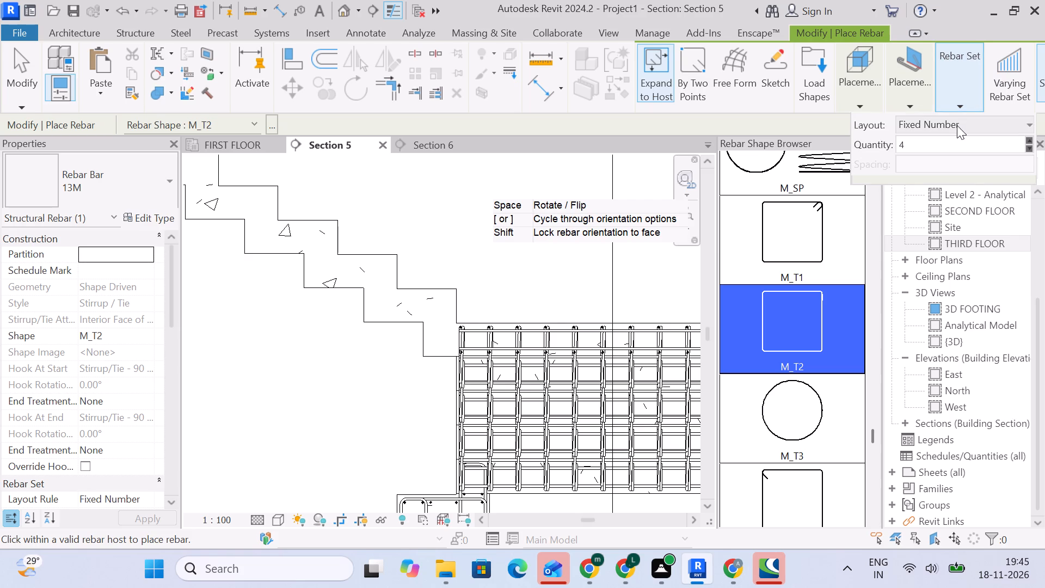
pyautogui.click(930, 182)
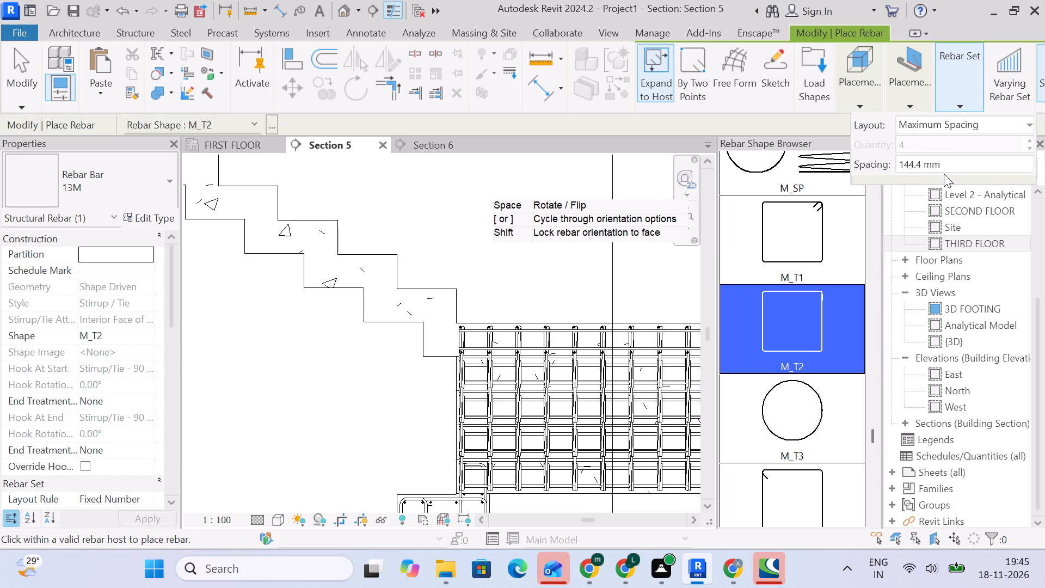
pyautogui.click(958, 162)
pyautogui.write('150')
pyautogui.press('Return')
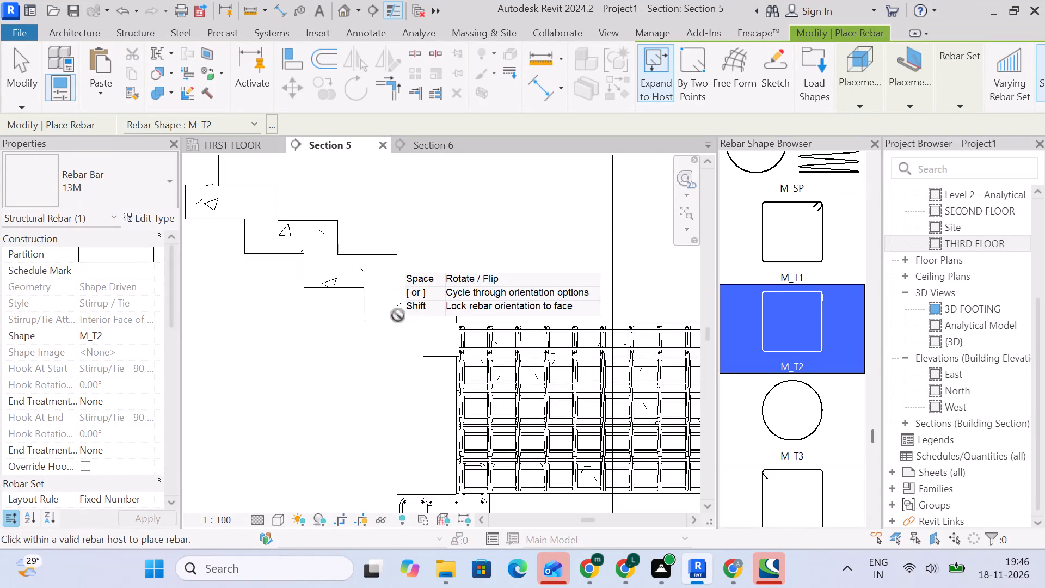
pyautogui.scroll(4, 403, 321)
pyautogui.click(900, 102)
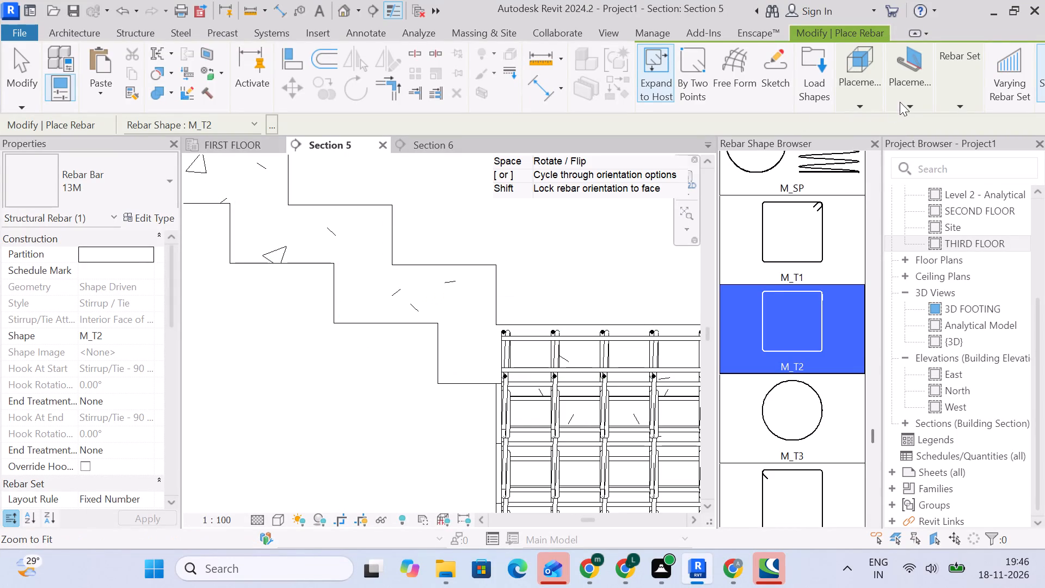
pyautogui.click(923, 148)
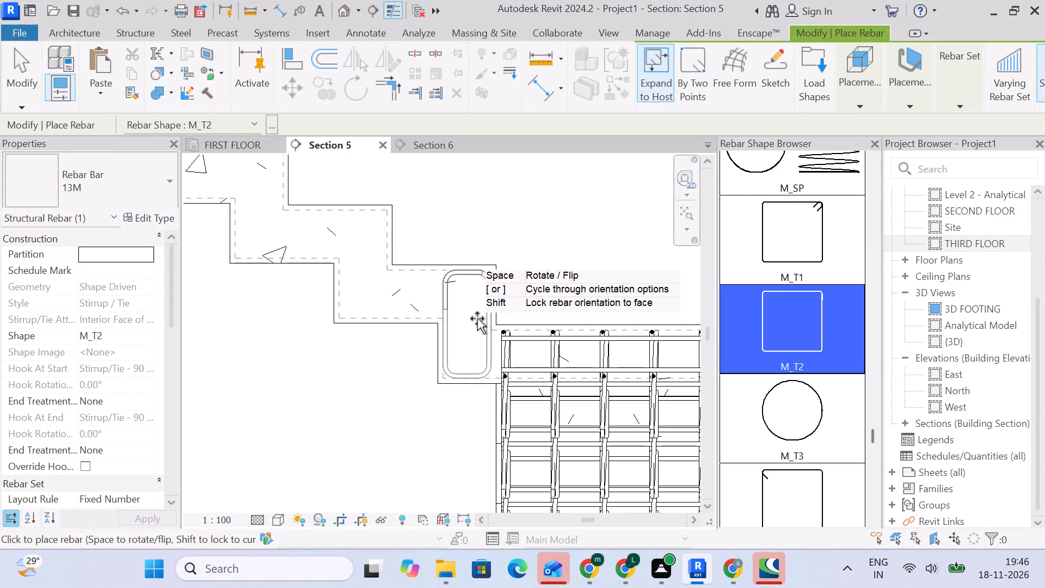
# Place overlapping vertical and horizontal M_T2 ties in the lower steps of the unreinforced flight, starting beside the mid-landing and working upward.
pyautogui.scroll(-5, 477, 318)
pyautogui.moveTo(472, 319); pyautogui.dragTo(309, 335, button='middle')
pyautogui.moveTo(309, 335); pyautogui.dragTo(343, 340, button='middle')
pyautogui.scroll(5, 344, 340)
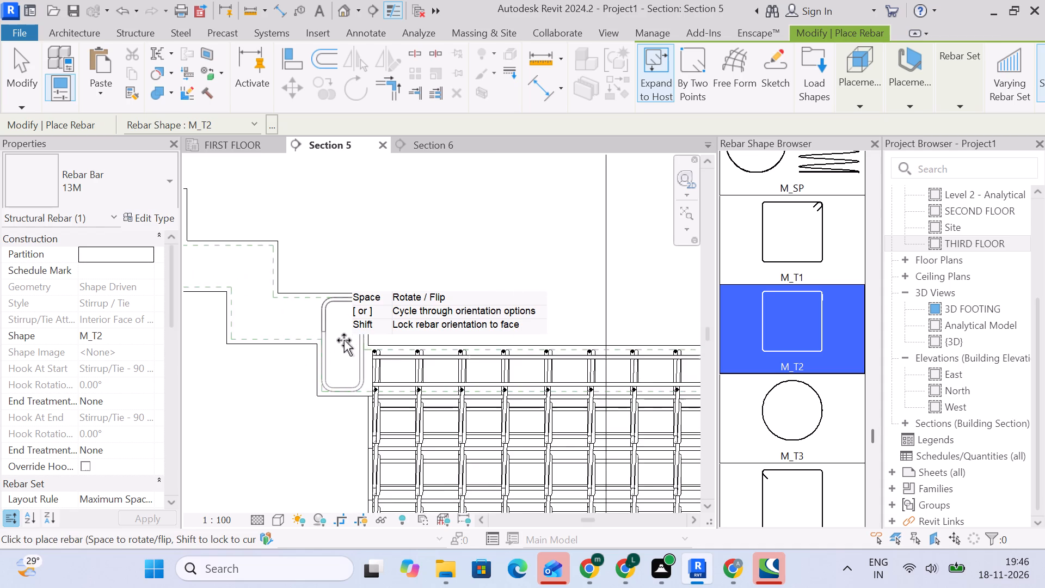
pyautogui.click(344, 340)
pyautogui.click(302, 329)
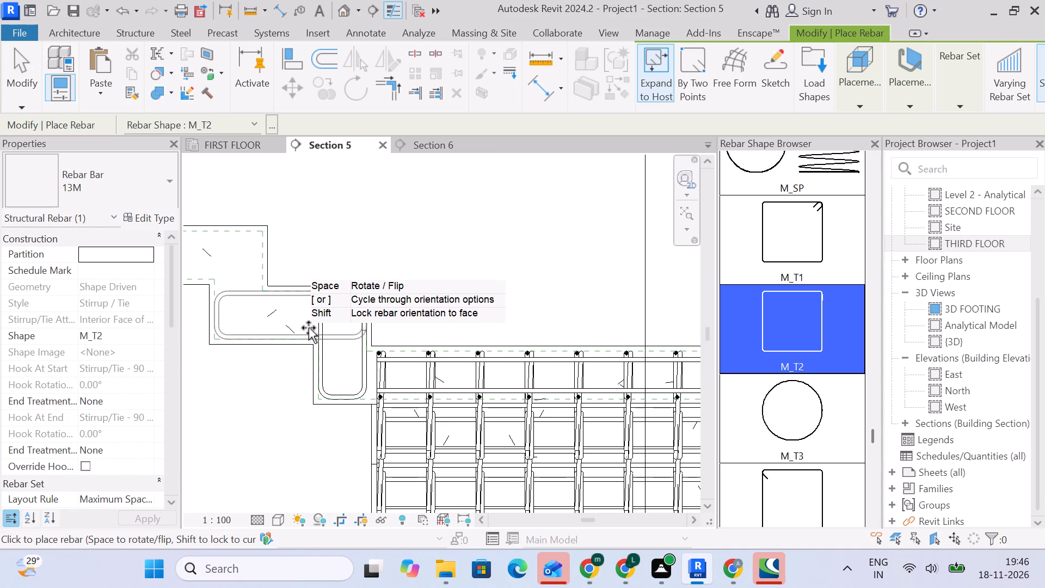
pyautogui.moveTo(327, 331); pyautogui.dragTo(528, 370, button='middle')
pyautogui.click(442, 332)
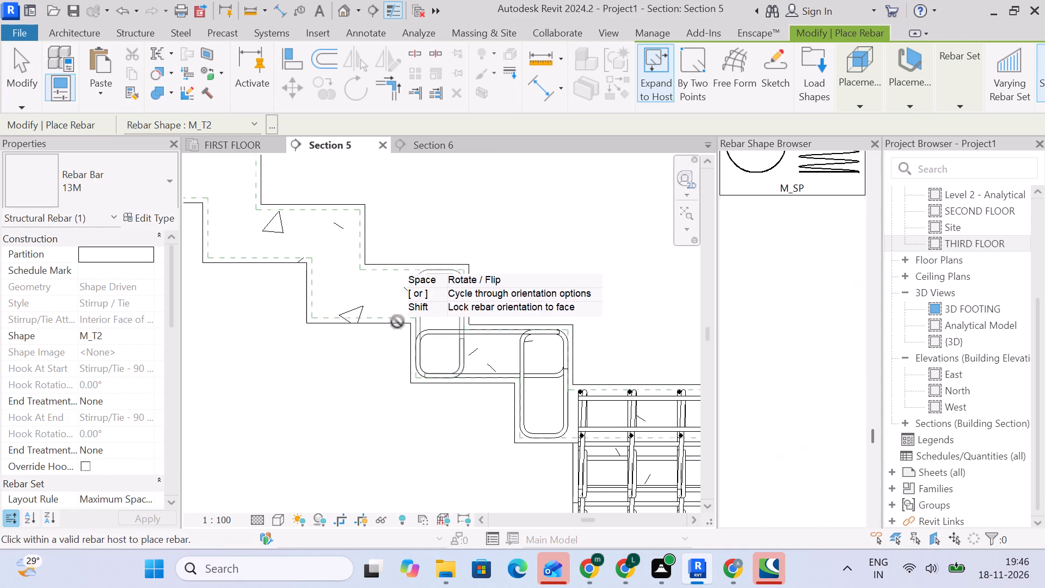
pyautogui.click(373, 309)
pyautogui.moveTo(370, 298); pyautogui.dragTo(516, 421, button='middle')
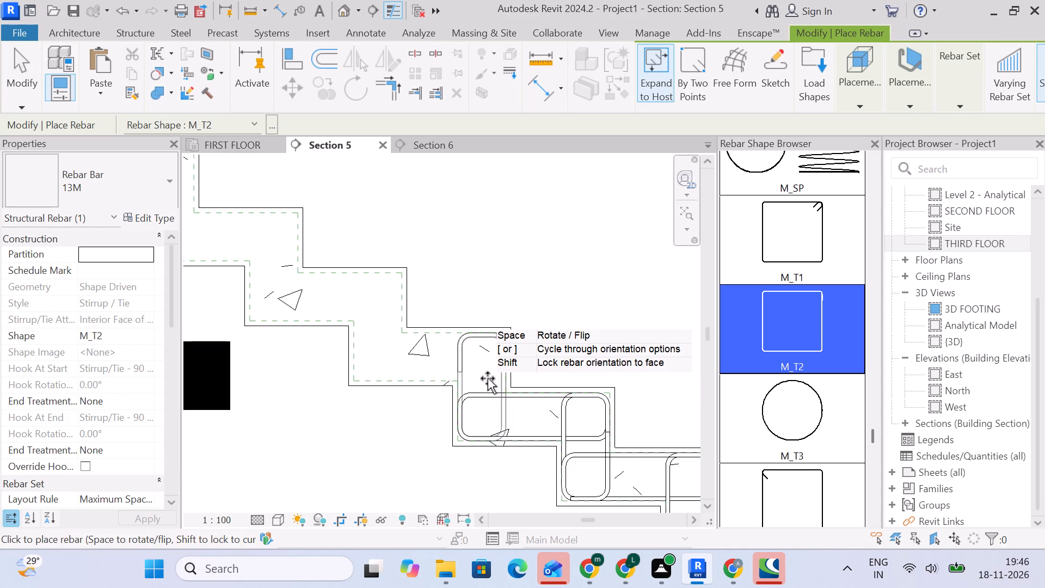
pyautogui.click(487, 378)
pyautogui.click(411, 359)
pyautogui.click(370, 321)
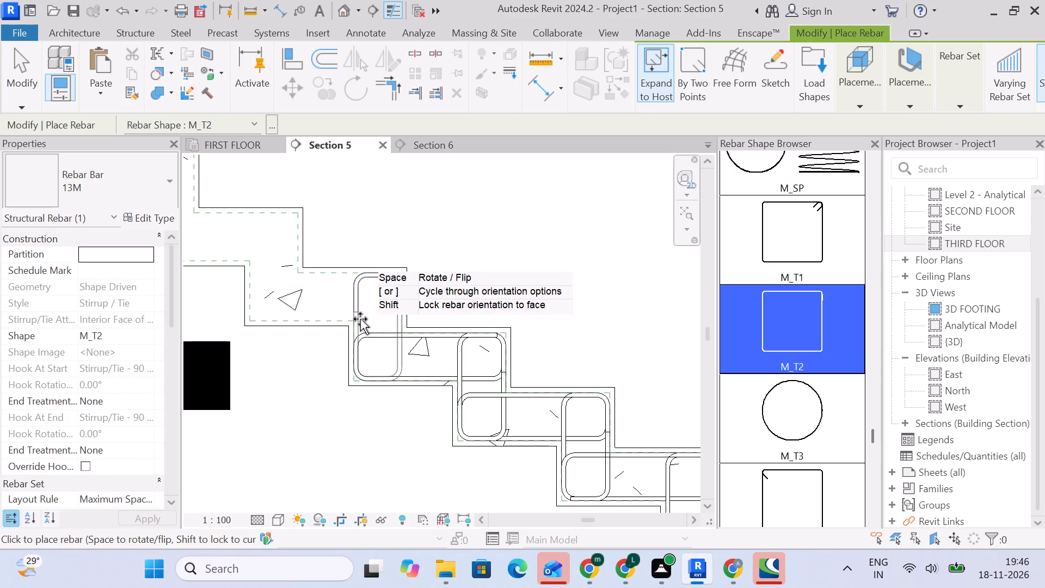
pyautogui.click(324, 304)
# Continue the overlapping M_T2 ties through the remaining upper steps of the flight, up to the top step beneath the floor slab.
pyautogui.moveTo(323, 304); pyautogui.dragTo(508, 449, button='middle')
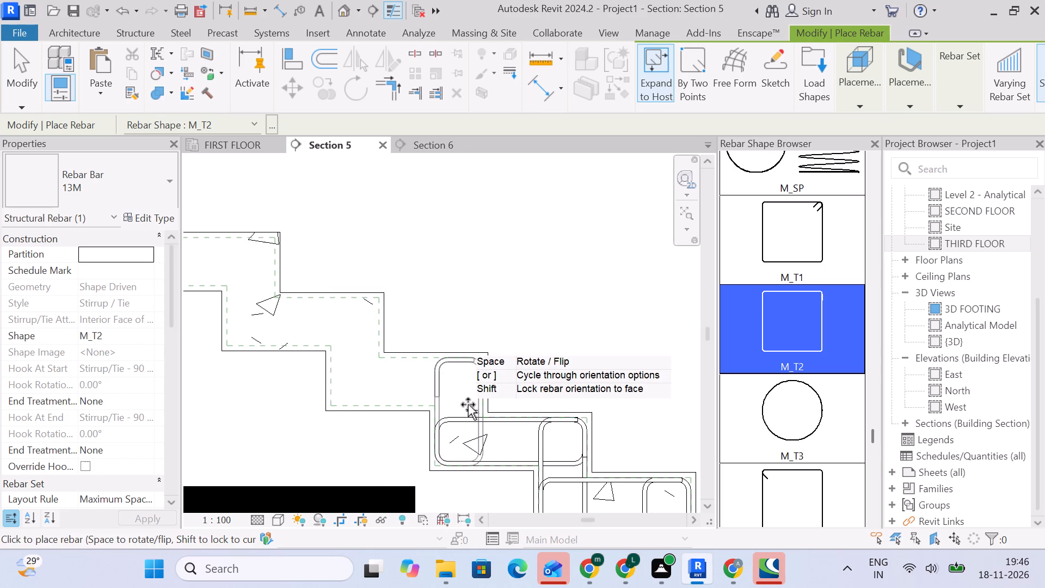
pyautogui.click(468, 405)
pyautogui.click(402, 387)
pyautogui.click(348, 361)
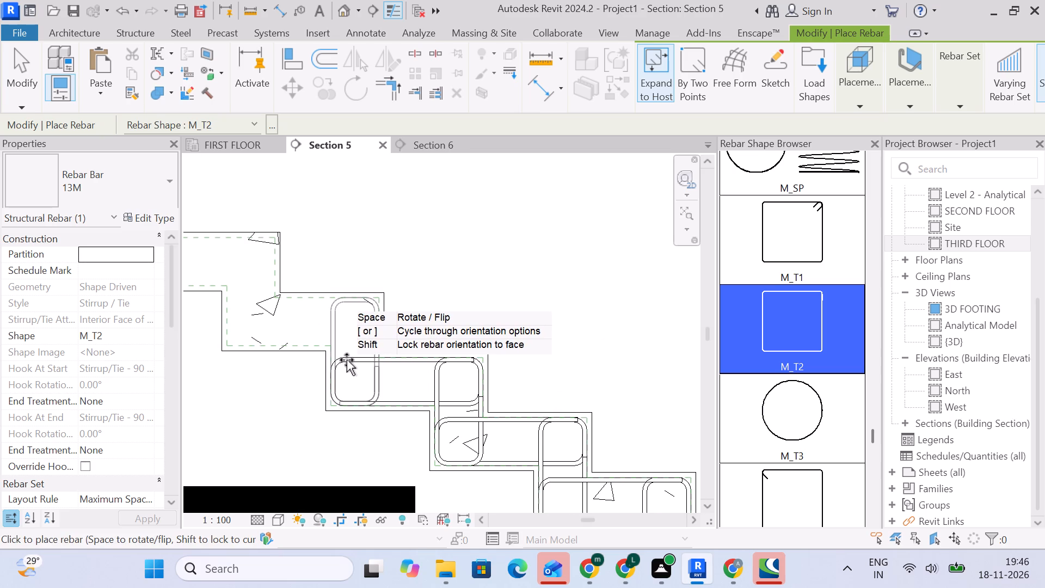
pyautogui.click(308, 333)
pyautogui.moveTo(316, 331); pyautogui.dragTo(555, 442, button='middle')
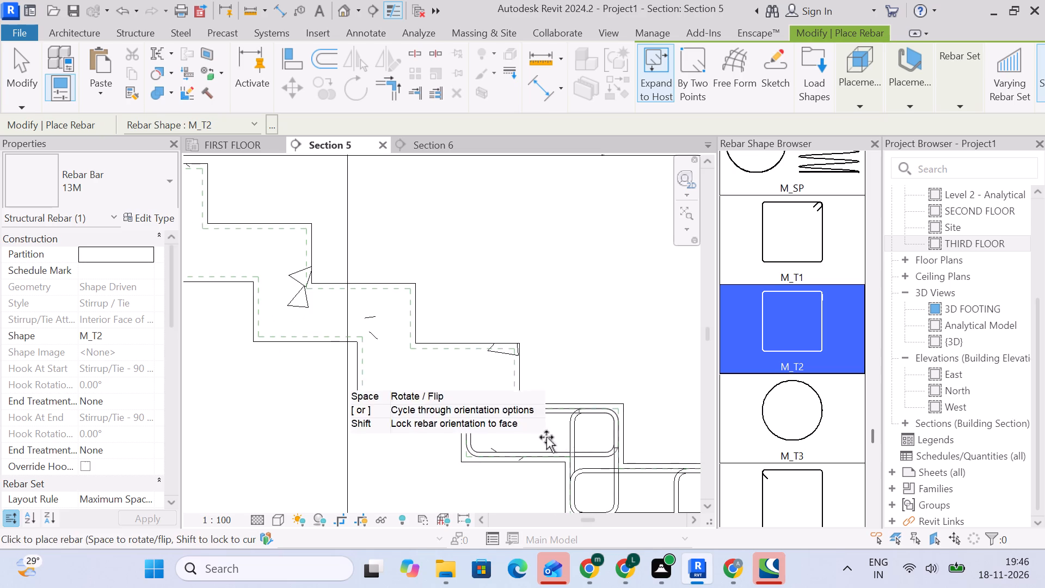
pyautogui.click(497, 408)
pyautogui.click(431, 383)
pyautogui.click(377, 350)
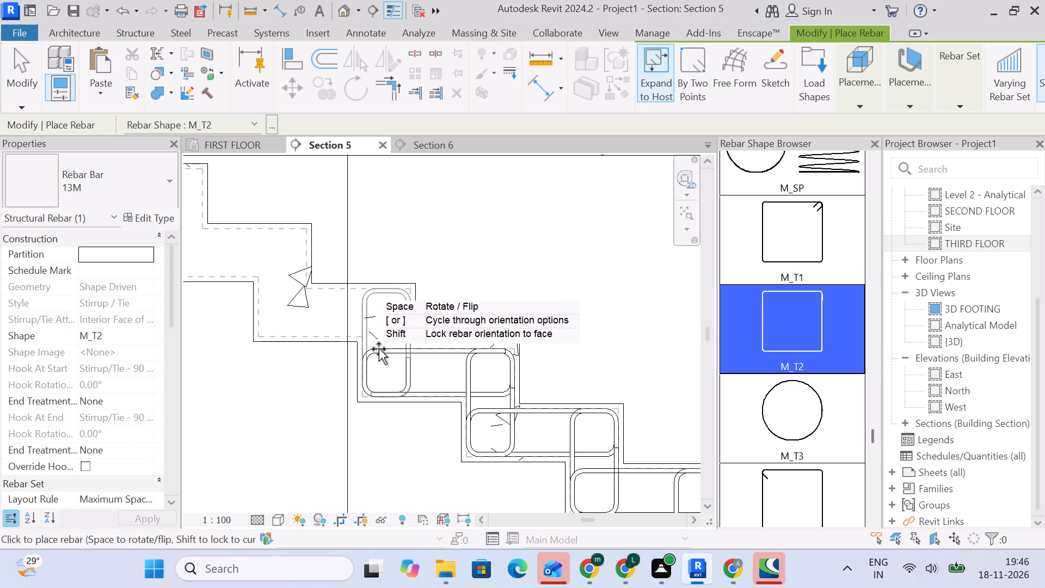
pyautogui.click(324, 323)
pyautogui.moveTo(327, 321); pyautogui.dragTo(475, 486, button='middle')
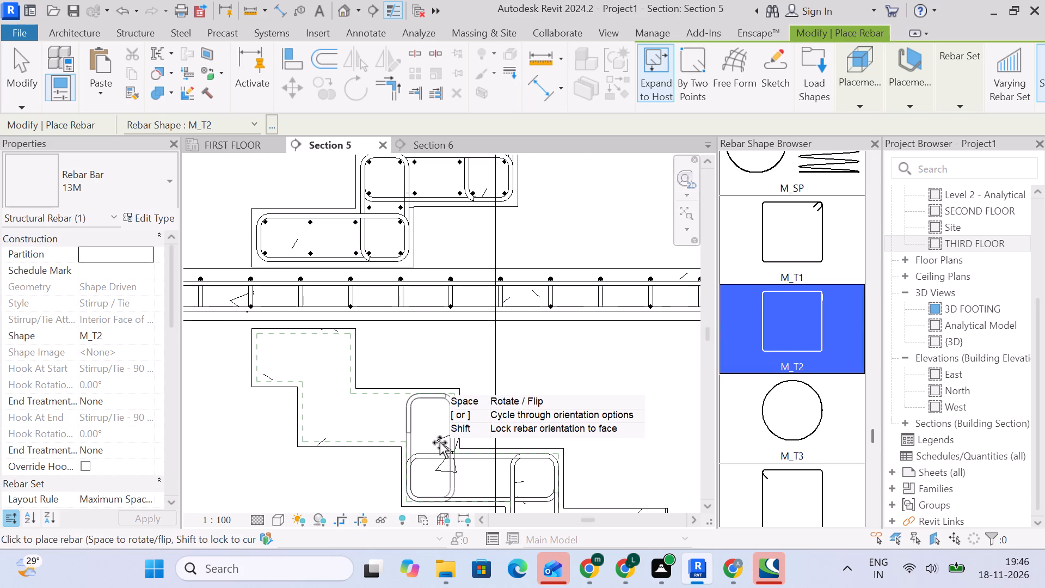
pyautogui.click(438, 442)
pyautogui.click(390, 425)
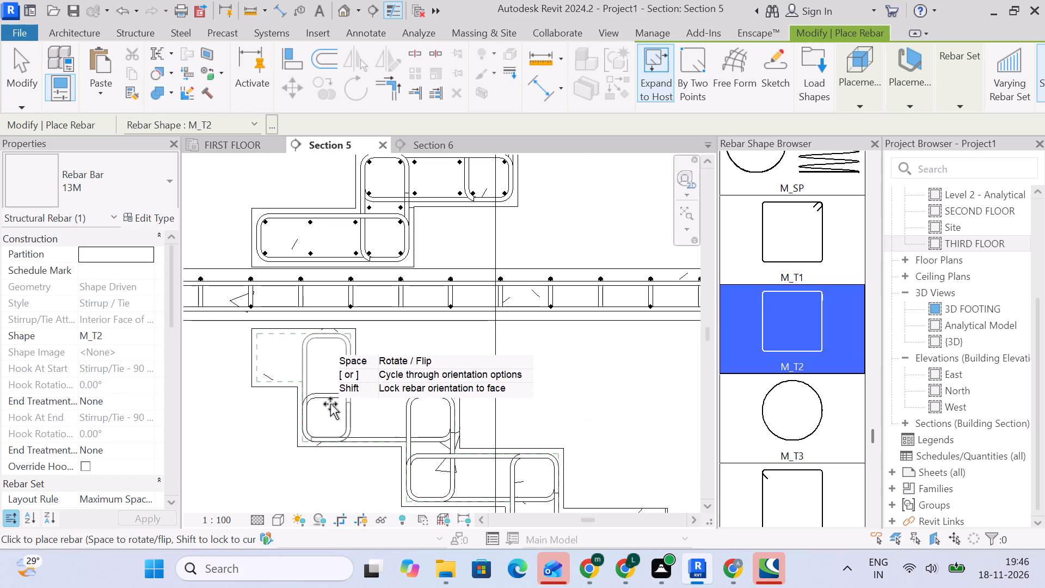
pyautogui.click(330, 404)
pyautogui.click(299, 378)
pyautogui.scroll(-2, 330, 375)
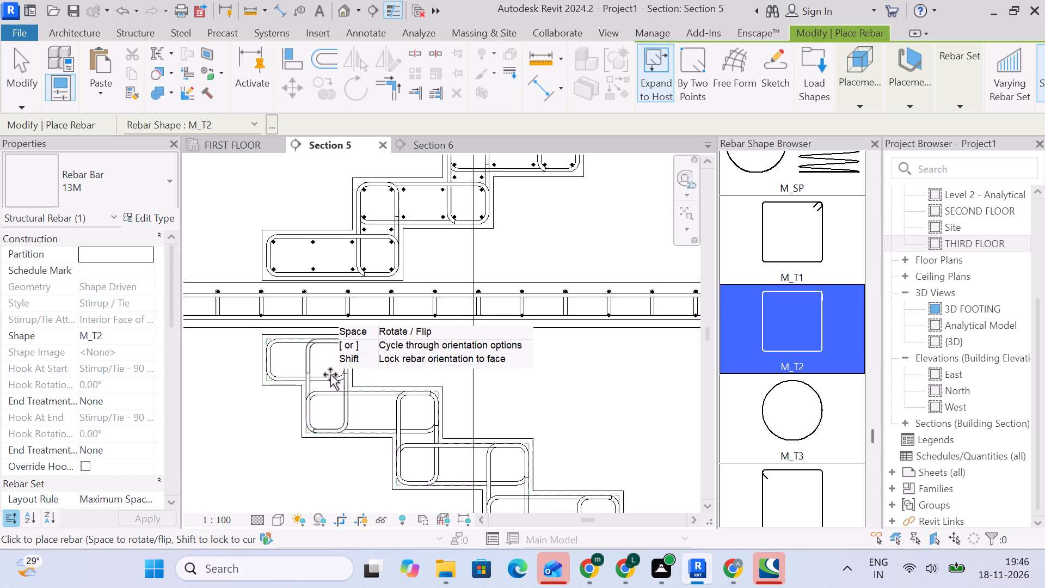
pyautogui.scroll(-8, 330, 375)
pyautogui.moveTo(444, 413); pyautogui.dragTo(352, 306, button='middle')
pyautogui.scroll(-3, 379, 330)
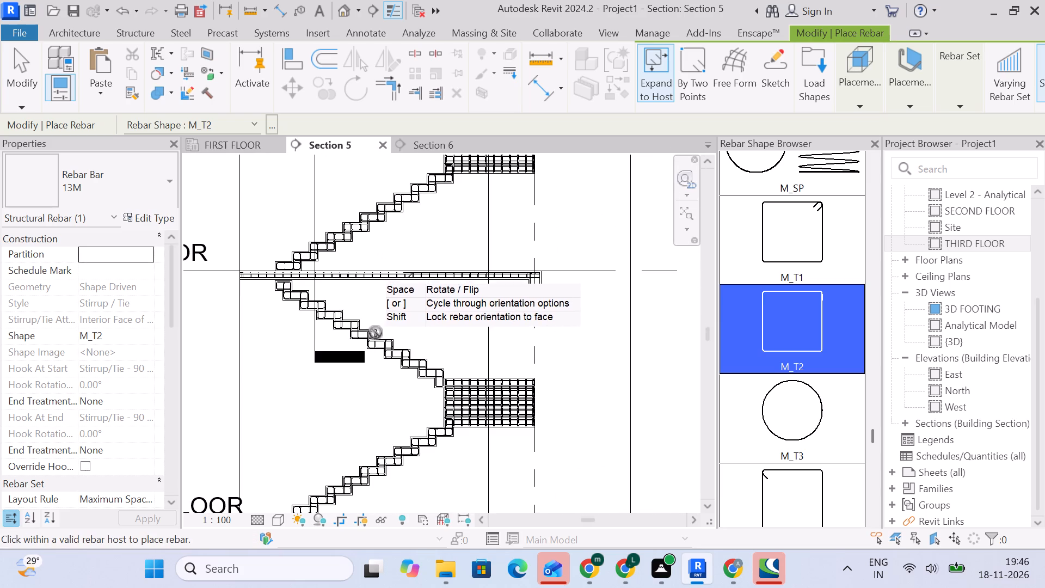
pyautogui.click(27, 75)
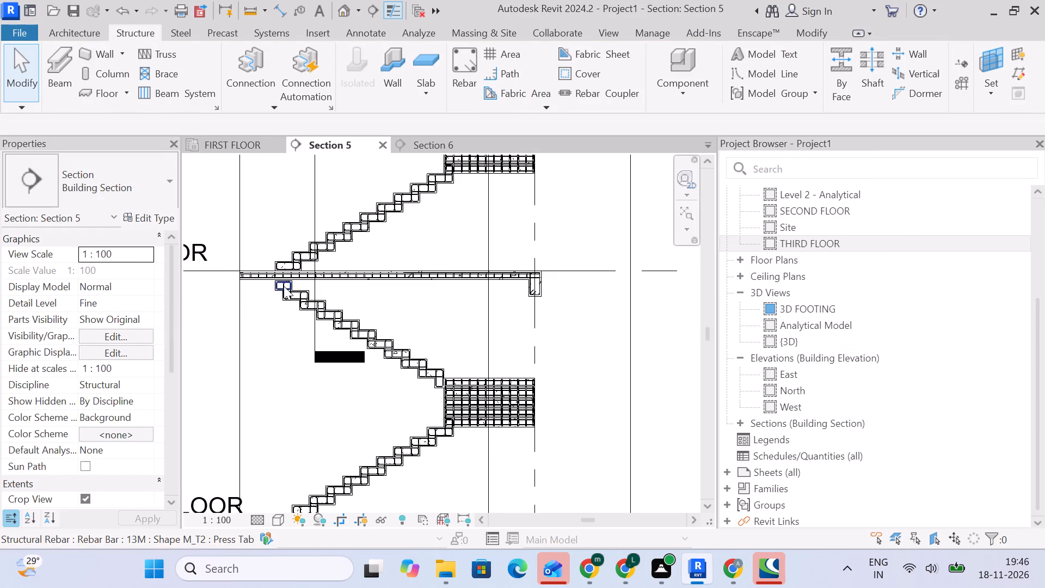
# Place lower and upper rows of 13M M_00 straight bars, parallel to cover at 150 mm Maximum Spacing, in the horizontal tie nearest the mid-landing.
pyautogui.scroll(15, 414, 381)
pyautogui.moveTo(442, 421); pyautogui.dragTo(444, 373, button='middle')
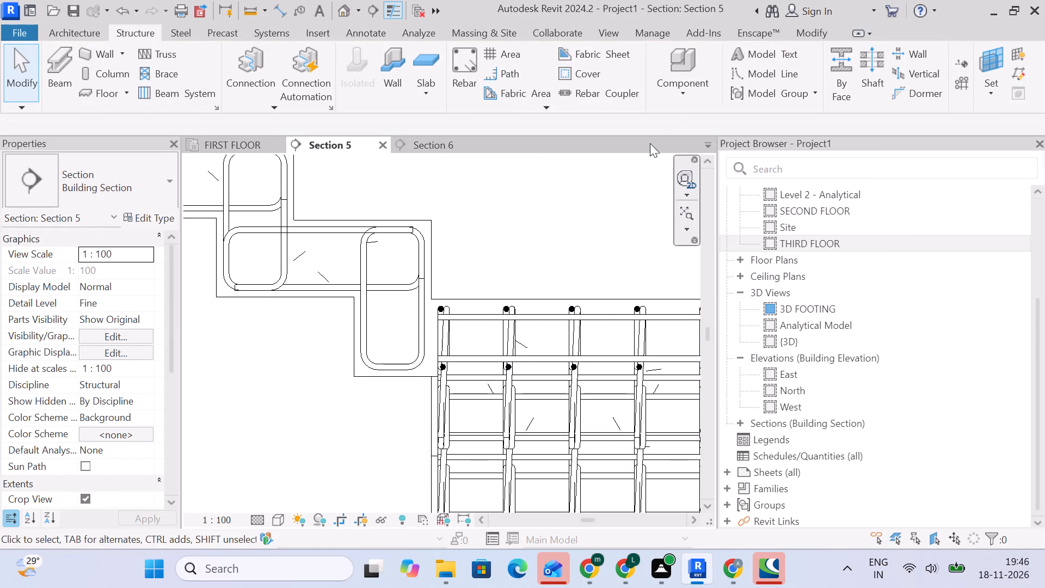
pyautogui.click(475, 80)
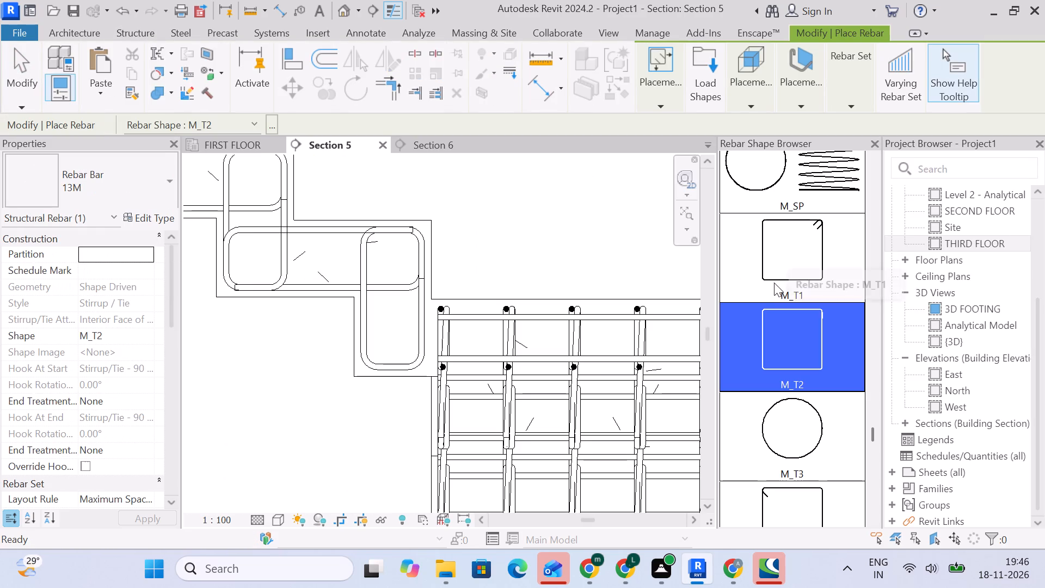
pyautogui.scroll(20, 773, 283)
pyautogui.scroll(20, 773, 283)
pyautogui.scroll(7, 773, 283)
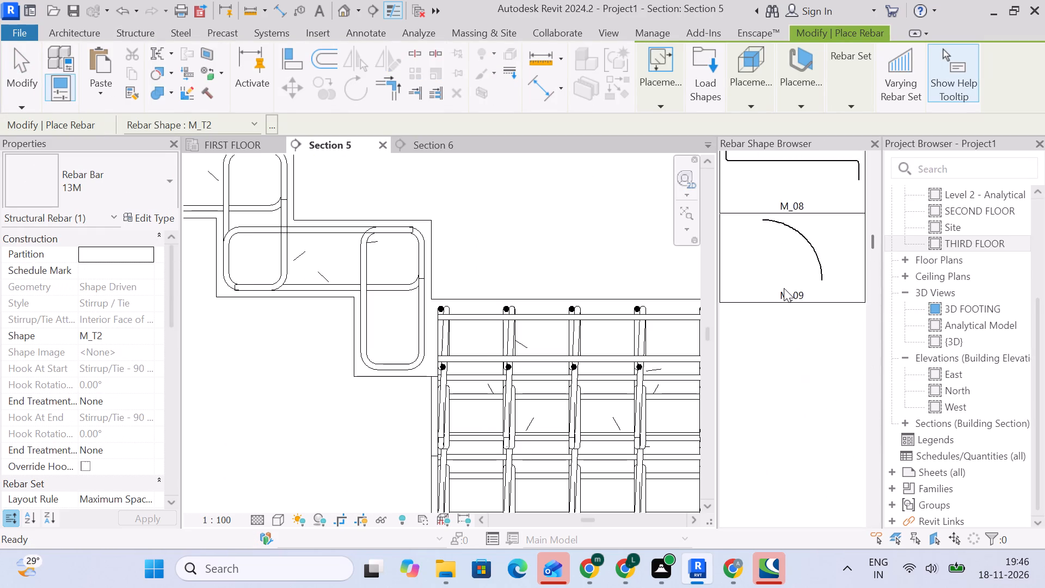
pyautogui.scroll(19, 784, 288)
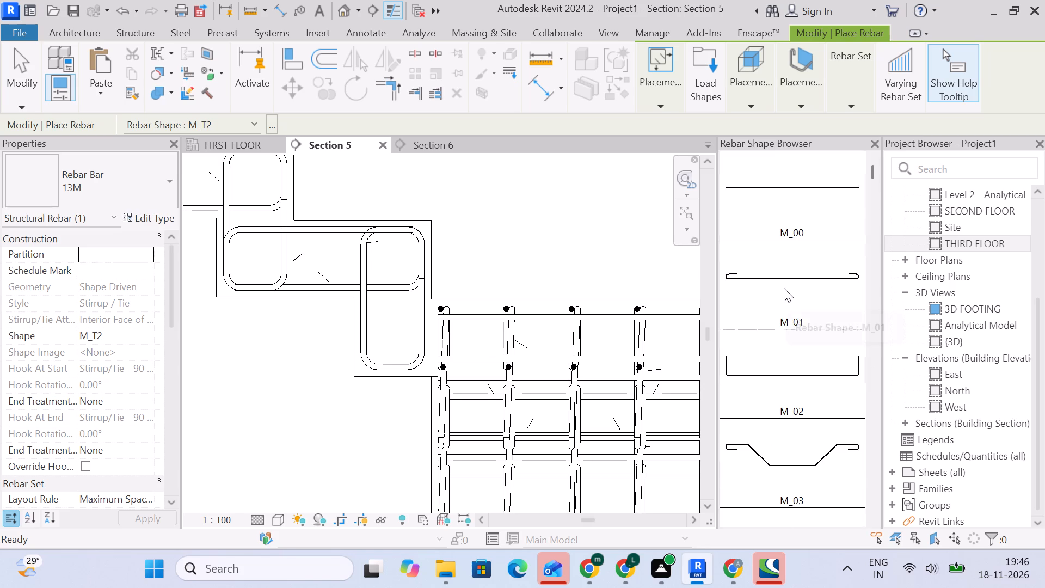
pyautogui.scroll(5, 784, 288)
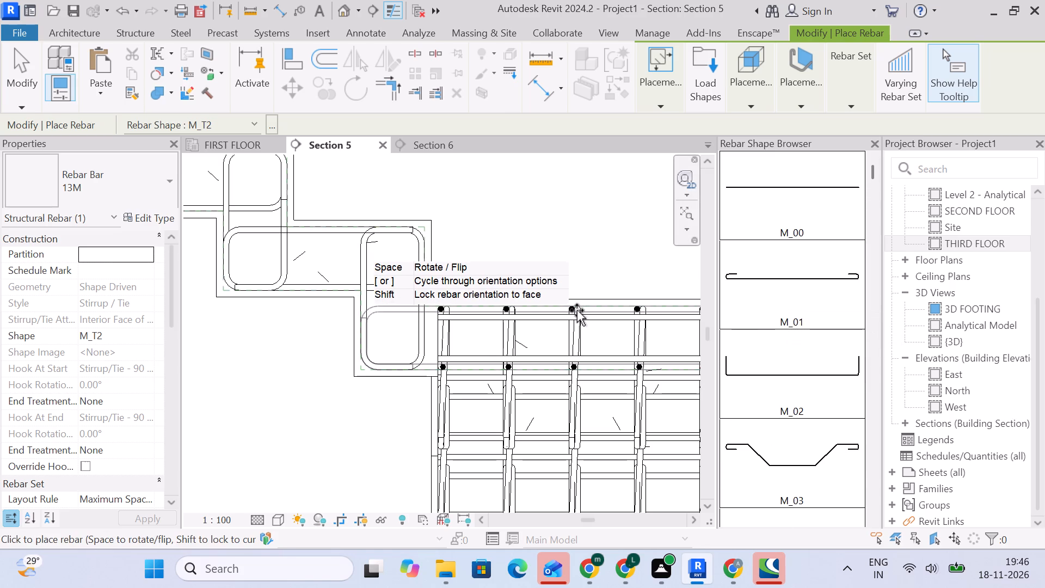
pyautogui.scroll(5, 772, 218)
pyautogui.click(793, 215)
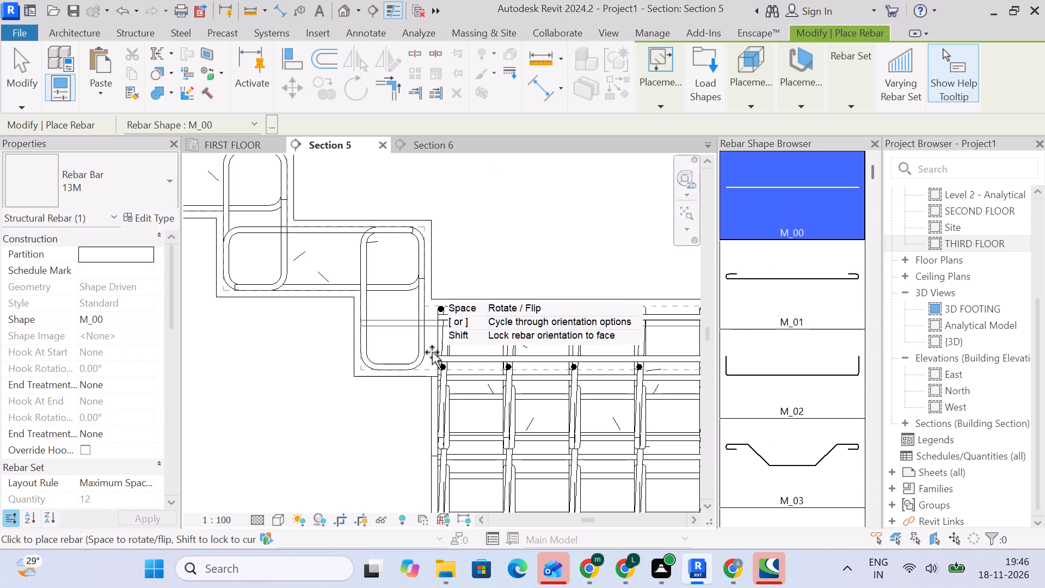
pyautogui.scroll(2, 412, 344)
pyautogui.click(802, 100)
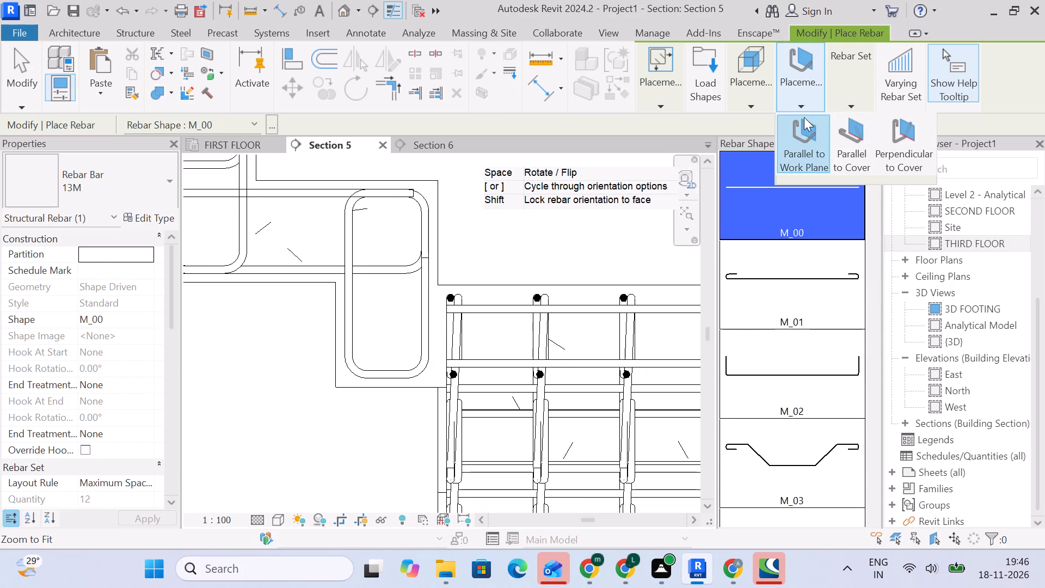
pyautogui.click(851, 138)
pyautogui.scroll(2, 384, 357)
pyautogui.scroll(-2, 391, 359)
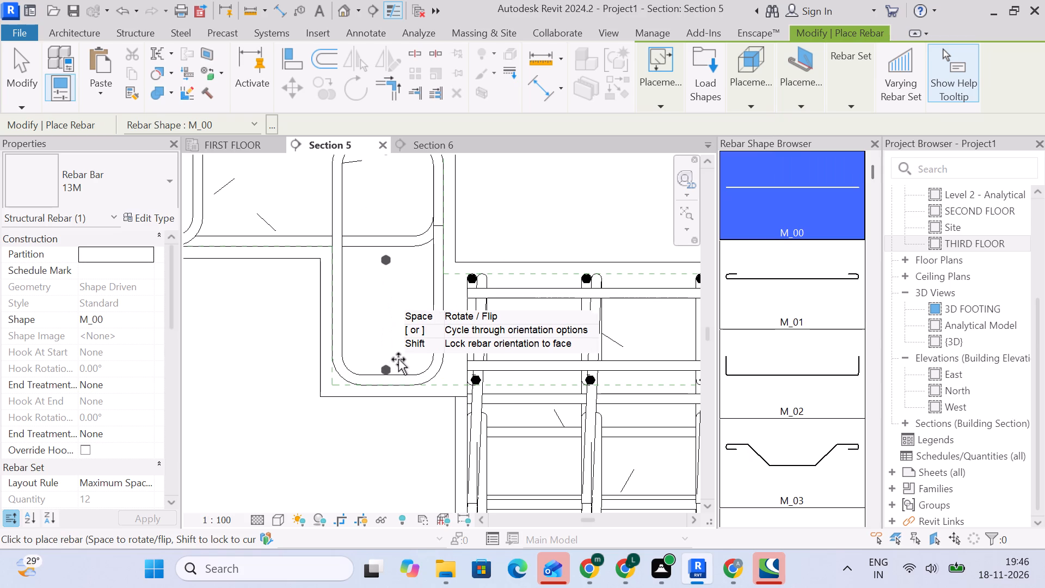
pyautogui.scroll(-1, 398, 359)
pyautogui.click(852, 92)
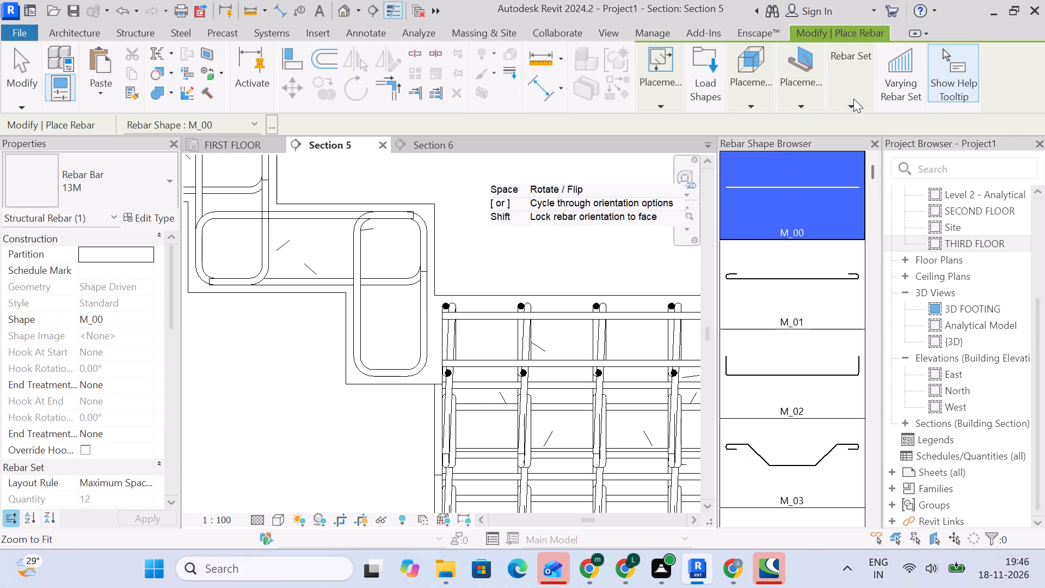
pyautogui.click(928, 125)
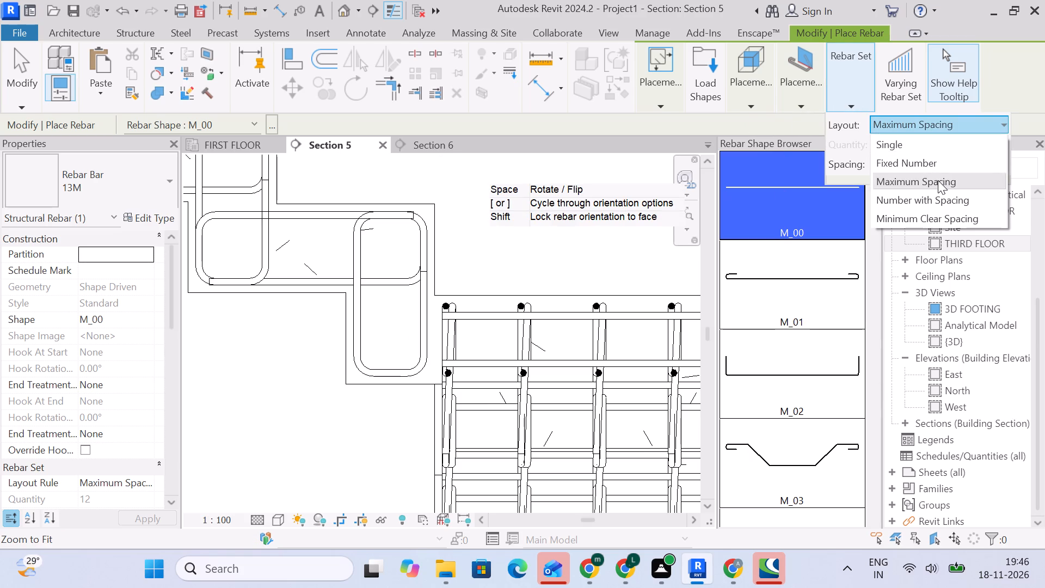
pyautogui.click(911, 184)
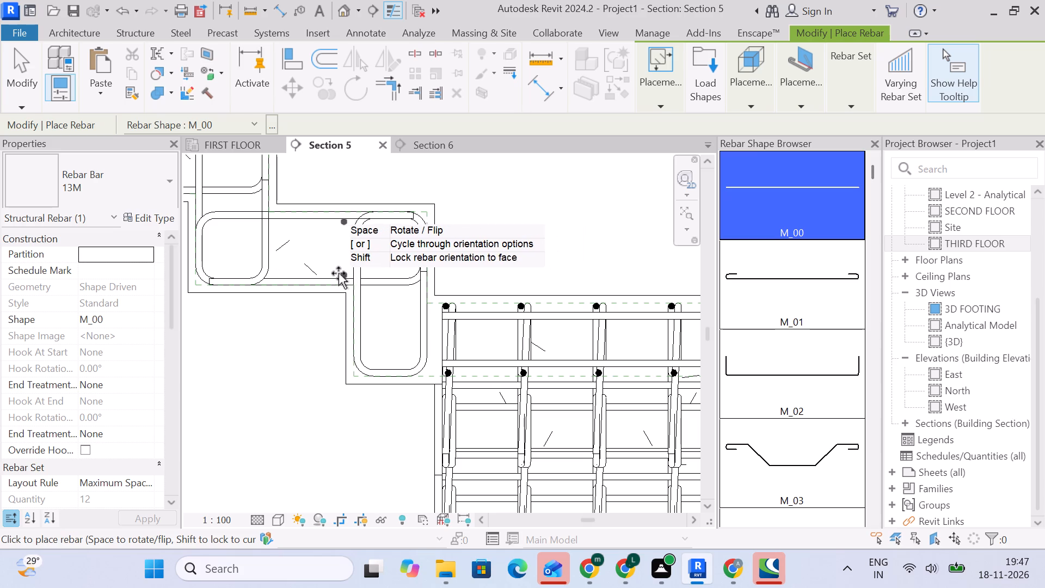
pyautogui.click(388, 277)
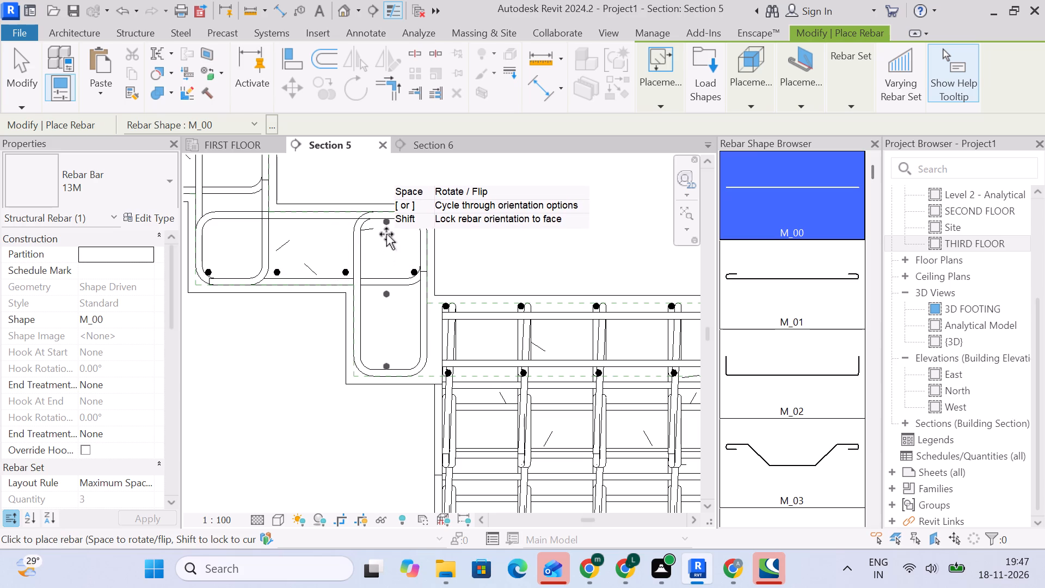
pyautogui.click(223, 228)
pyautogui.moveTo(243, 234); pyautogui.dragTo(425, 402, button='middle')
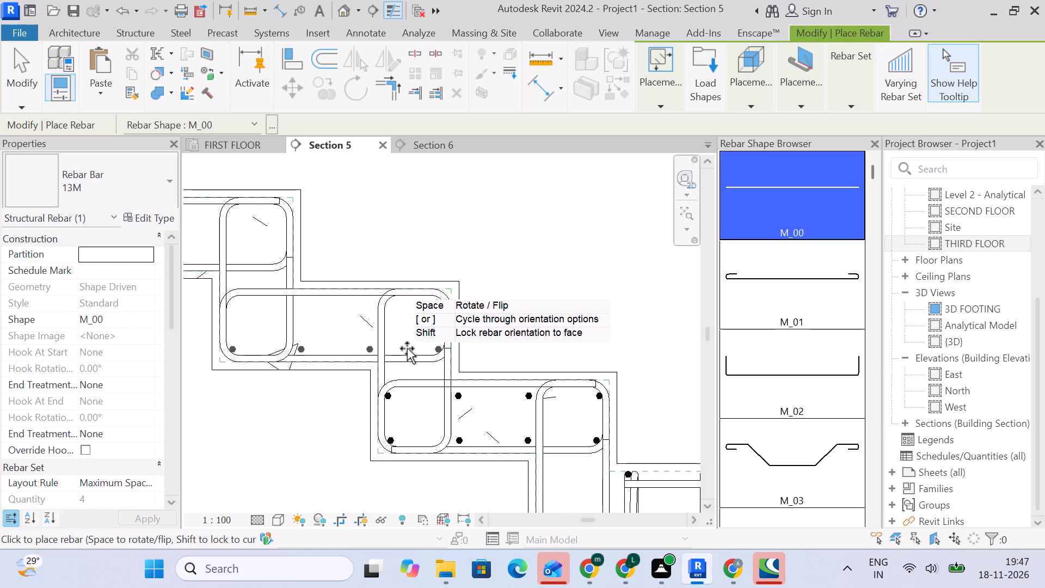
pyautogui.scroll(-4, 407, 348)
pyautogui.moveTo(407, 348); pyautogui.dragTo(310, 284, button='middle')
pyautogui.moveTo(11, 85); pyautogui.dragTo(19, 90)
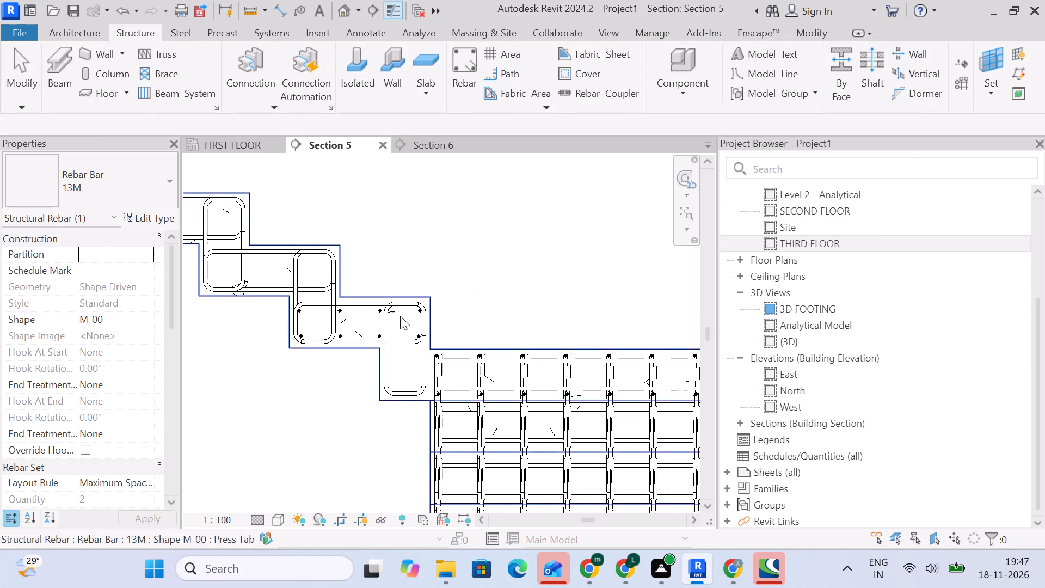
# Place two vertical columns of M_00 bars, Fixed Number layout with quantity 3, inside the vertical tie beside the mid-landing.
pyautogui.moveTo(401, 316); pyautogui.dragTo(355, 248, button='middle')
pyautogui.scroll(5, 354, 249)
pyautogui.click(469, 71)
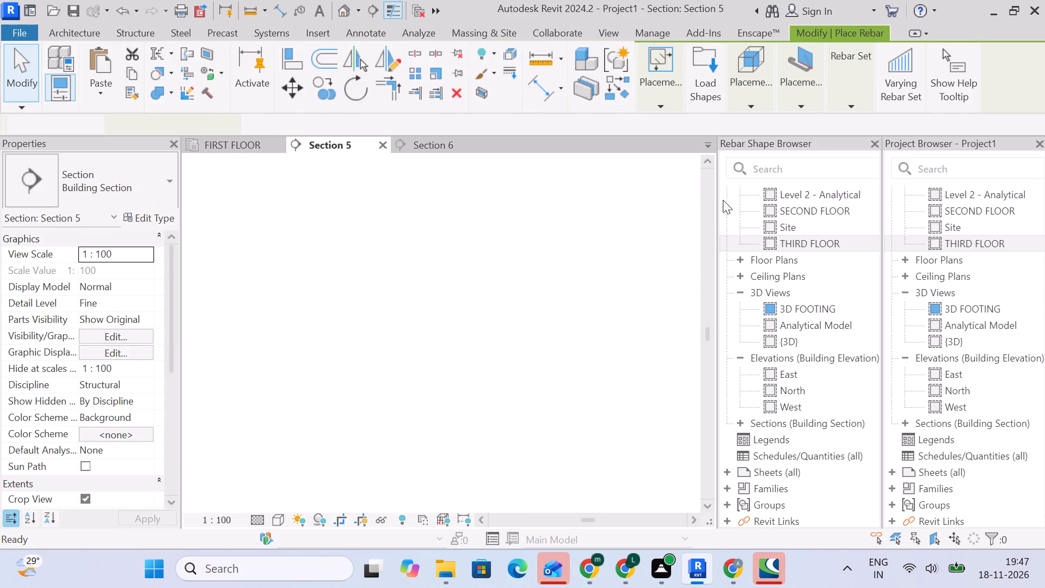
pyautogui.moveTo(761, 222); pyautogui.dragTo(751, 223)
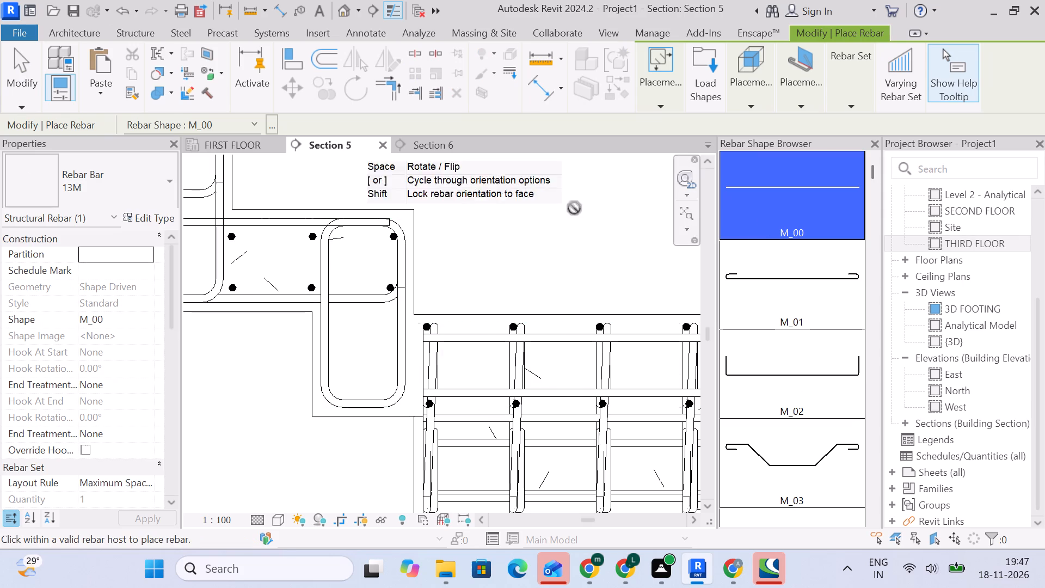
pyautogui.click(846, 95)
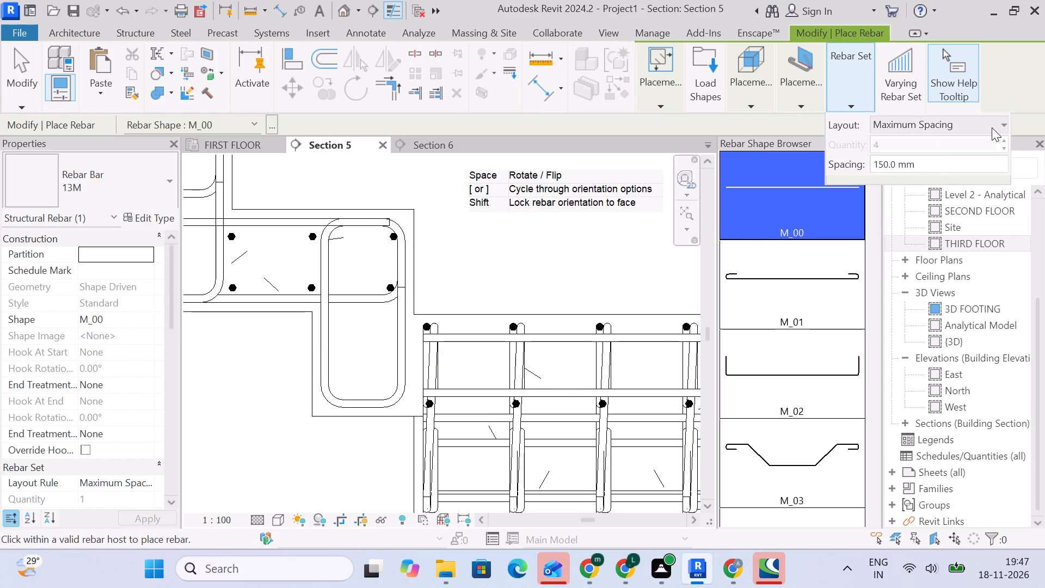
pyautogui.click(992, 127)
pyautogui.click(941, 163)
pyautogui.click(927, 151)
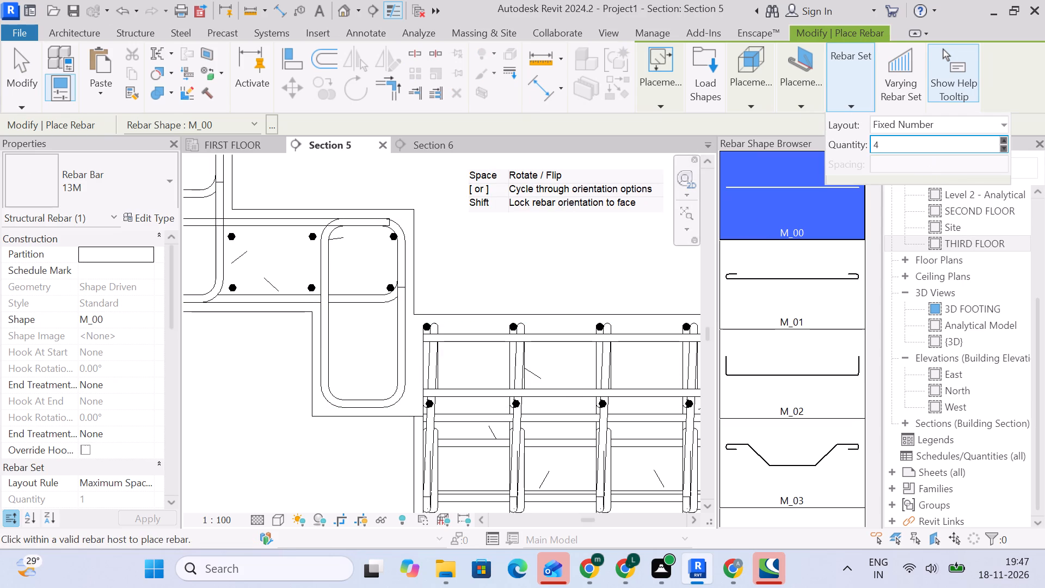
pyautogui.click(910, 145)
pyautogui.press('3')
pyautogui.press('Return')
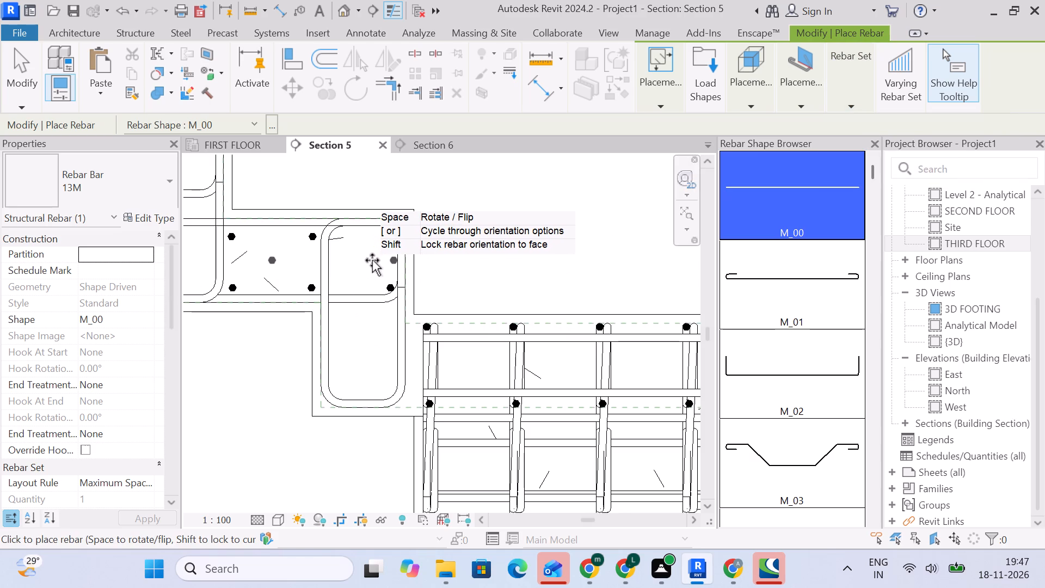
pyautogui.click(346, 238)
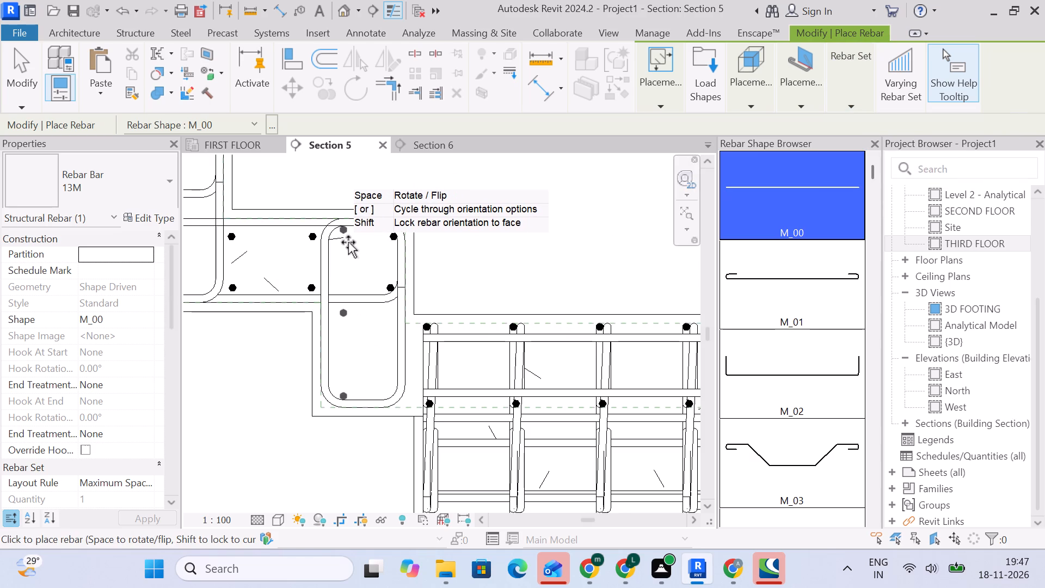
pyautogui.click(373, 242)
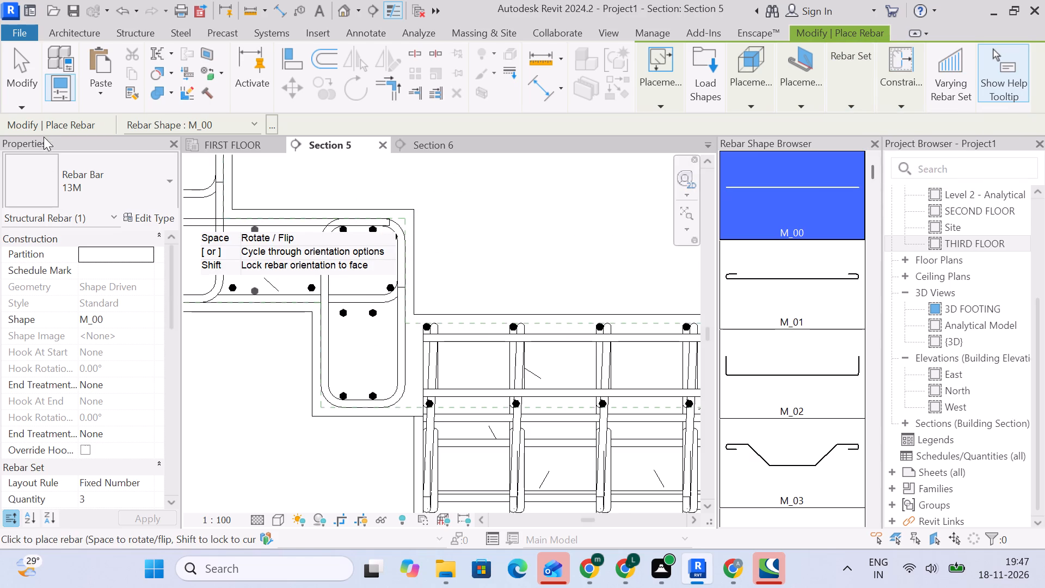
pyautogui.click(21, 87)
# Move the two three-bar columns apart against opposite legs of the vertical tie, fitting the outer column's top bar inside the tie bend.
pyautogui.click(364, 308)
pyautogui.scroll(5, 367, 314)
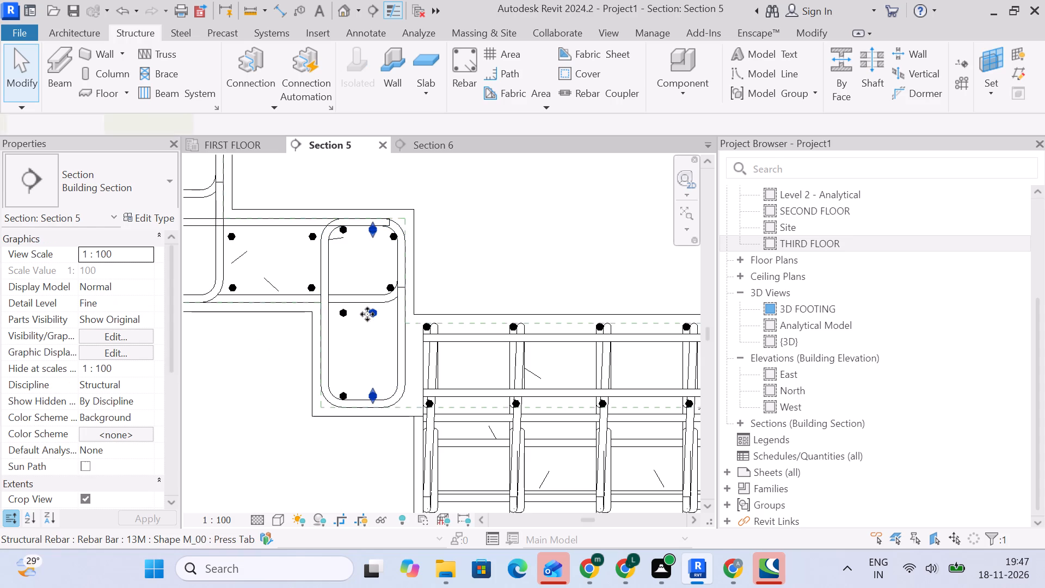
pyautogui.scroll(-2, 373, 317)
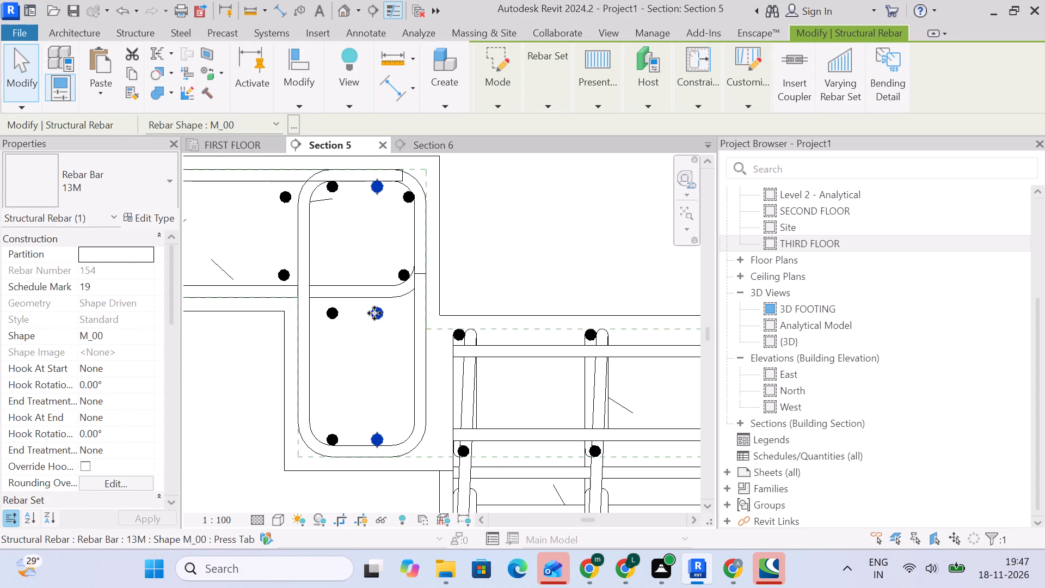
pyautogui.moveTo(374, 313); pyautogui.dragTo(398, 313)
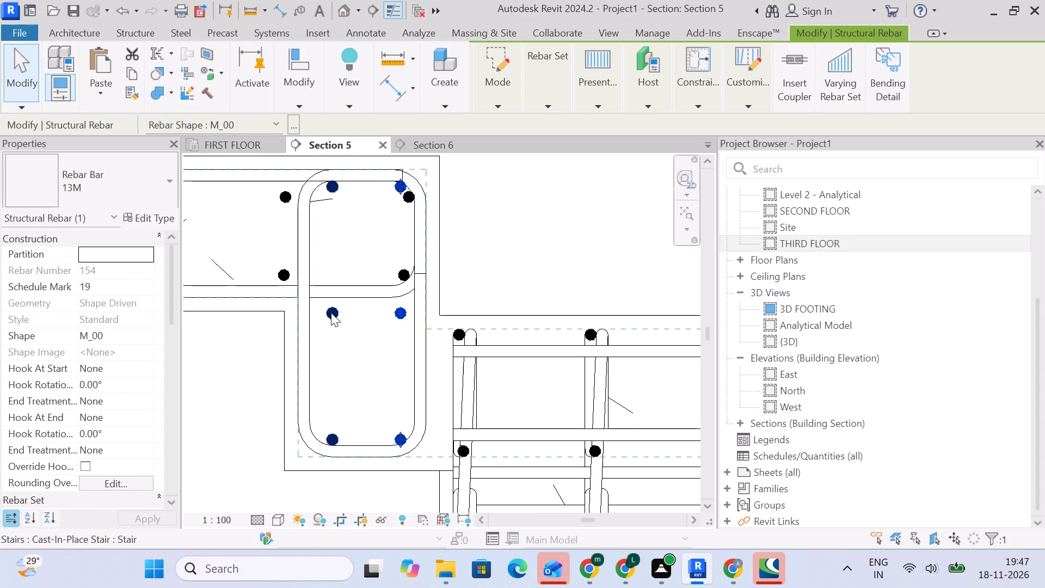
pyautogui.click(331, 313)
pyautogui.moveTo(331, 313); pyautogui.dragTo(314, 318)
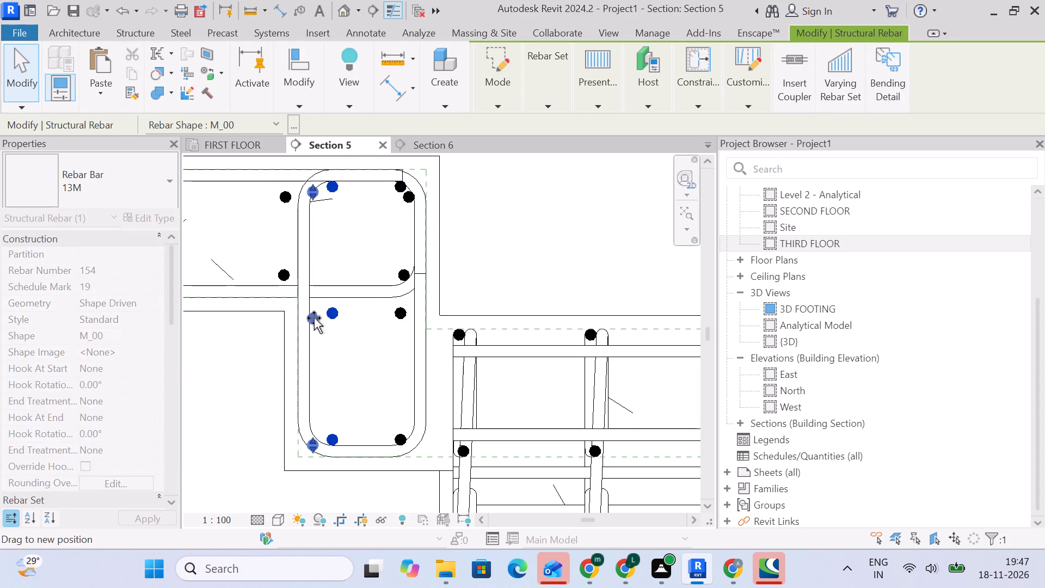
pyautogui.moveTo(314, 318); pyautogui.dragTo(322, 318)
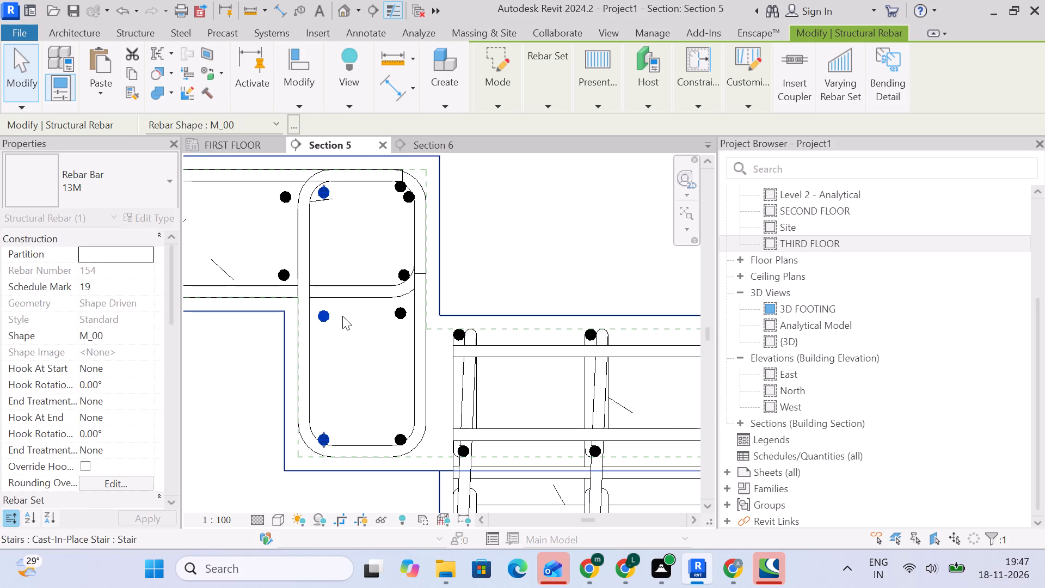
pyautogui.scroll(4, 308, 211)
pyautogui.moveTo(335, 201); pyautogui.dragTo(335, 267, button='middle')
pyautogui.scroll(2, 334, 261)
pyautogui.moveTo(330, 242); pyautogui.dragTo(330, 231)
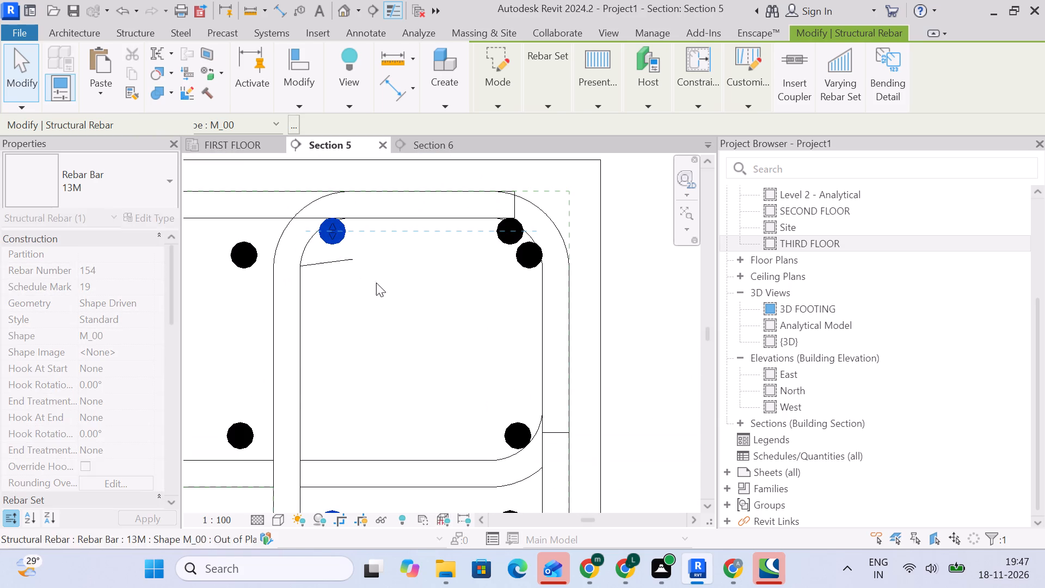
# Shorten the upper M_00 row in the horizontal tie to end before the vertical tie, and nudge it up towards the tie's top leg.
pyautogui.click(521, 259)
pyautogui.scroll(-7, 527, 269)
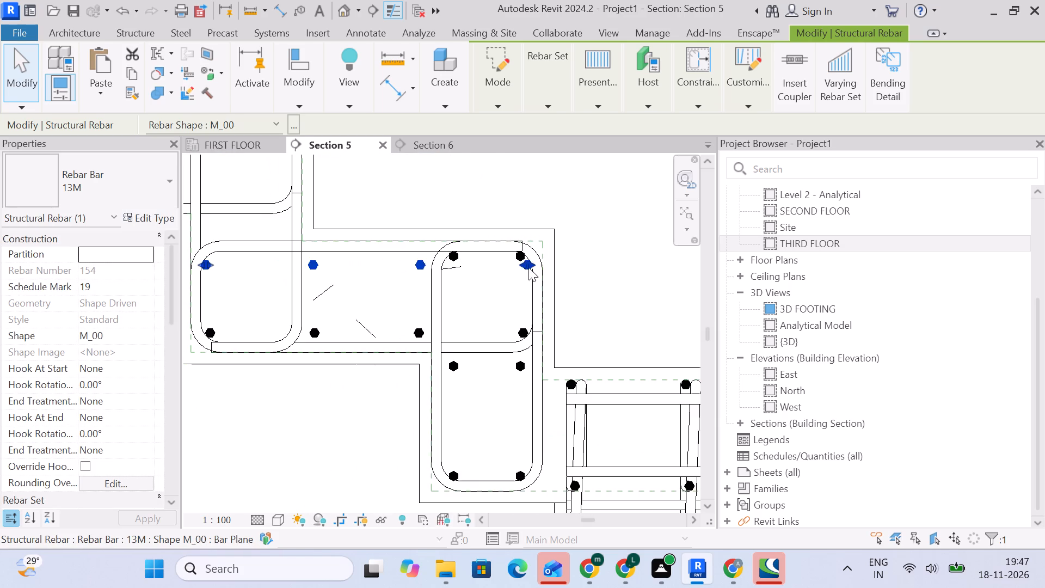
pyautogui.moveTo(527, 264); pyautogui.dragTo(421, 283)
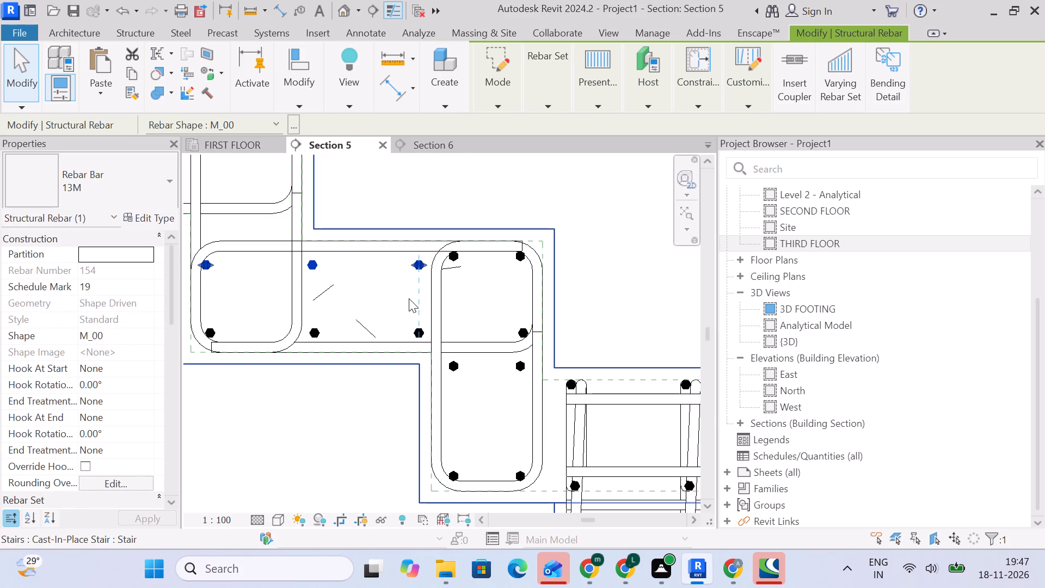
pyautogui.scroll(4, 173, 308)
pyautogui.scroll(2, 215, 242)
pyautogui.moveTo(210, 256); pyautogui.dragTo(220, 255)
pyautogui.press('Up')
pyautogui.press('Up')
pyautogui.press('Up')
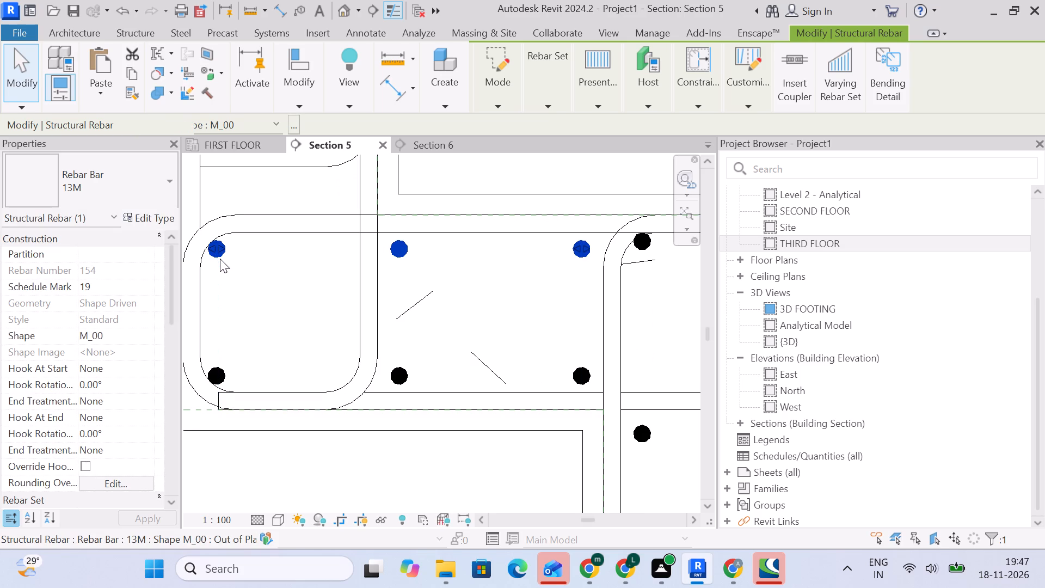
# Pull both end bars of the lower M_00 row inside the horizontal tie's bends and nudge the row down towards the bottom leg.
pyautogui.click(224, 372)
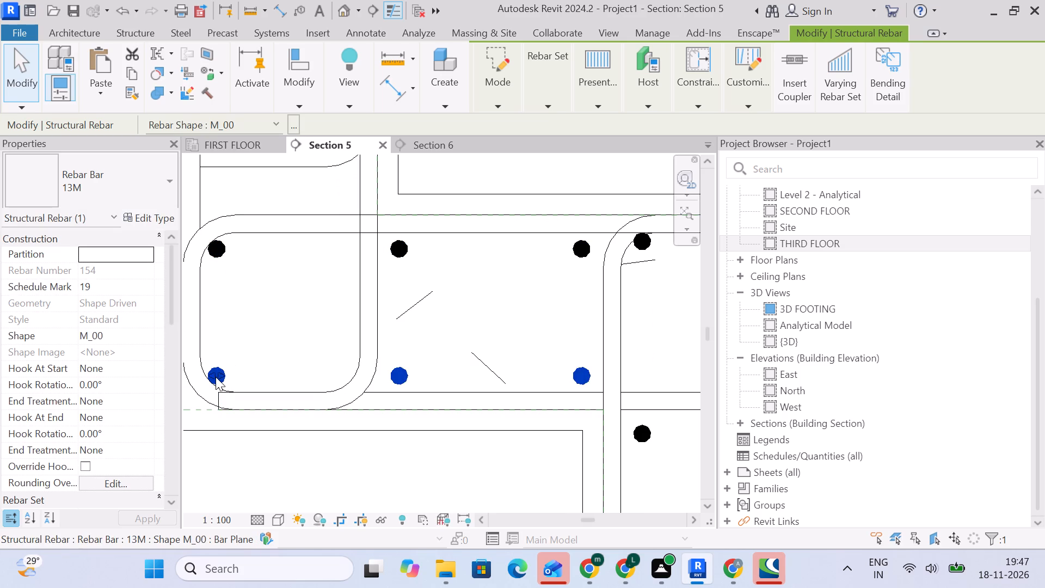
pyautogui.click(216, 377)
pyautogui.scroll(-4, 244, 393)
pyautogui.moveTo(386, 451); pyautogui.dragTo(340, 436, button='middle')
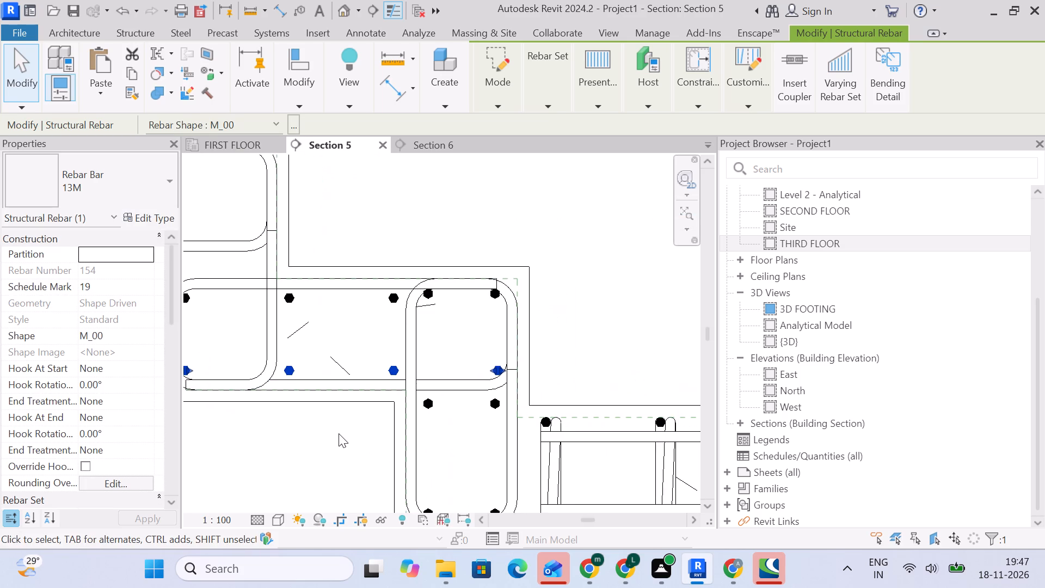
pyautogui.scroll(3, 508, 370)
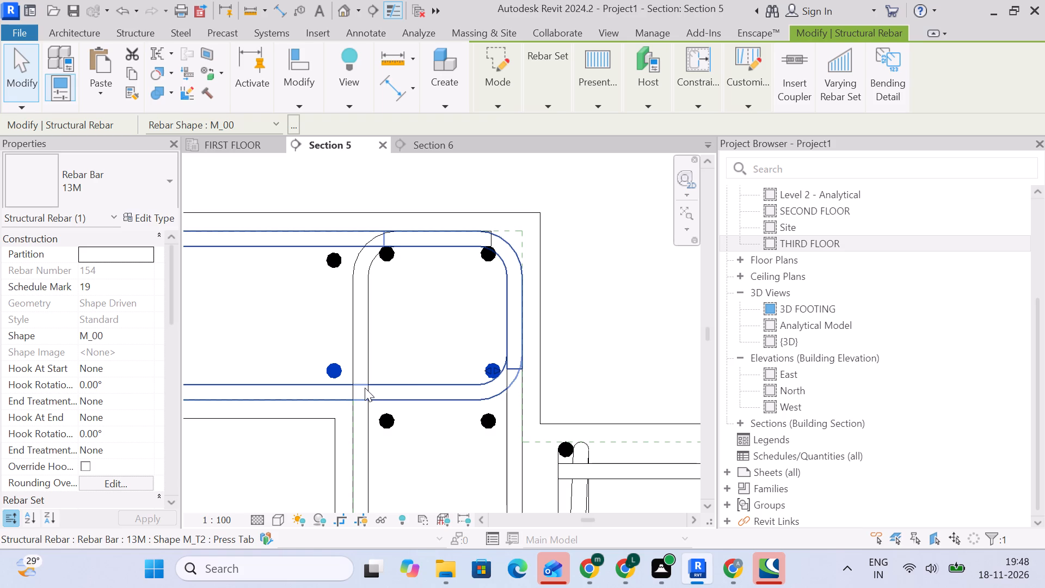
pyautogui.scroll(-4, 445, 374)
pyautogui.moveTo(446, 382); pyautogui.dragTo(582, 394, button='middle')
pyautogui.scroll(6, 358, 398)
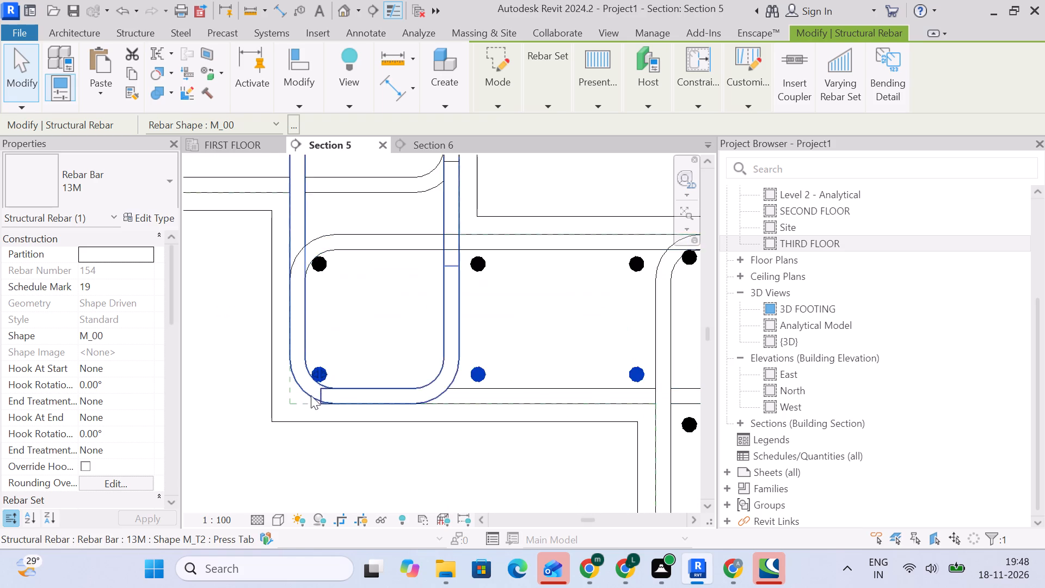
pyautogui.scroll(2, 311, 395)
pyautogui.moveTo(321, 361); pyautogui.dragTo(334, 361)
pyautogui.moveTo(329, 360); pyautogui.dragTo(341, 360)
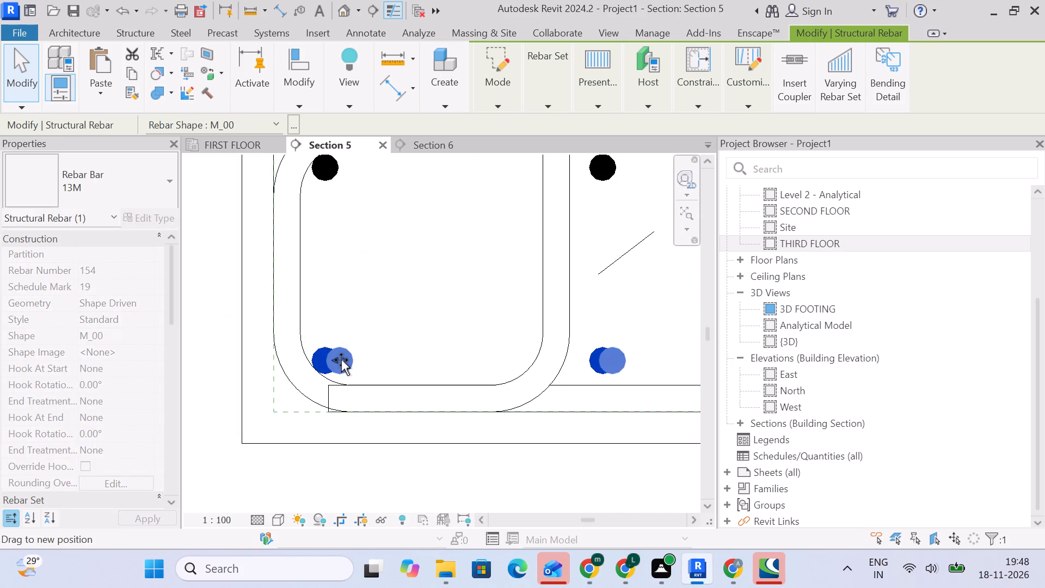
pyautogui.moveTo(341, 360); pyautogui.dragTo(336, 358)
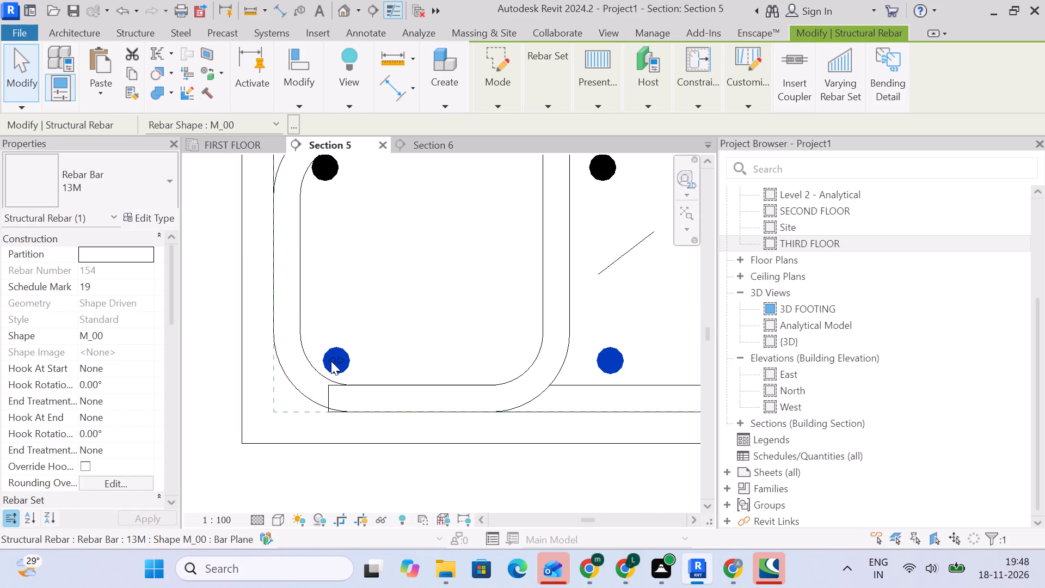
pyautogui.press('Down')
pyautogui.press('Down')
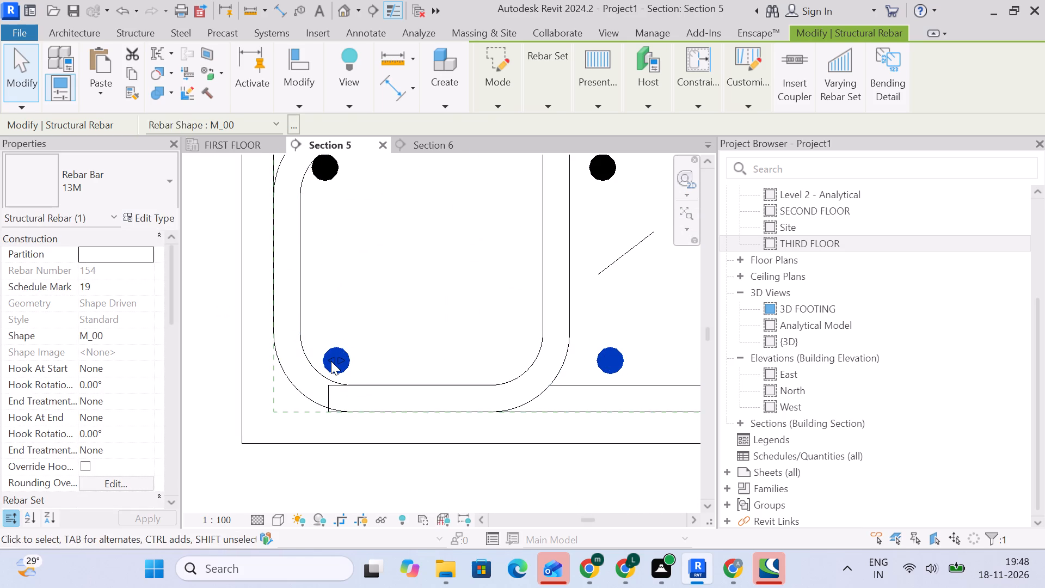
pyautogui.press('Down')
pyautogui.press('Down')
pyautogui.press('Down')
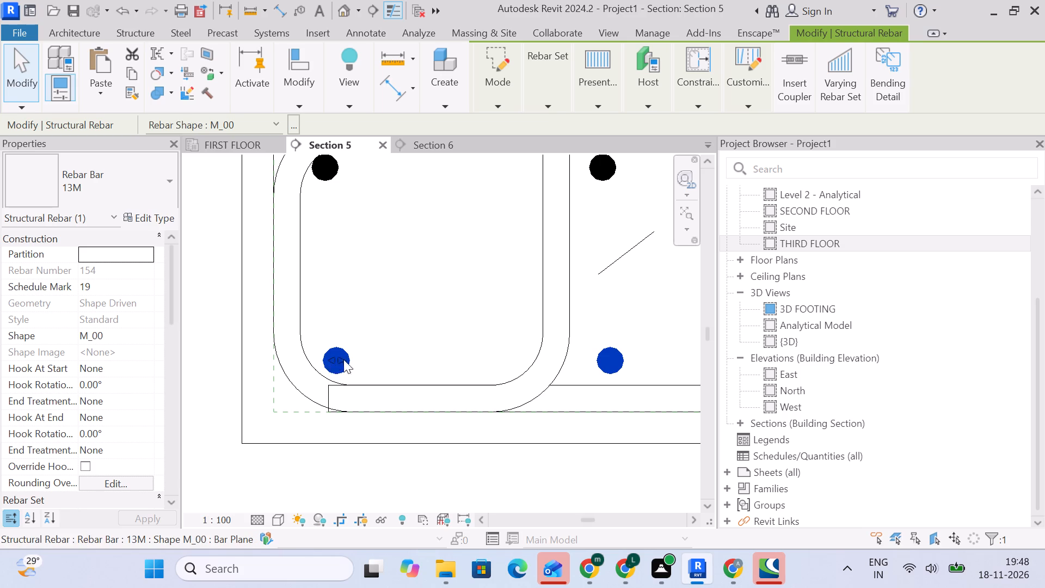
pyautogui.scroll(-4, 365, 395)
pyautogui.moveTo(388, 412); pyautogui.dragTo(251, 362, button='middle')
pyautogui.scroll(-1, 251, 362)
pyautogui.scroll(4, 592, 346)
pyautogui.scroll(3, 639, 336)
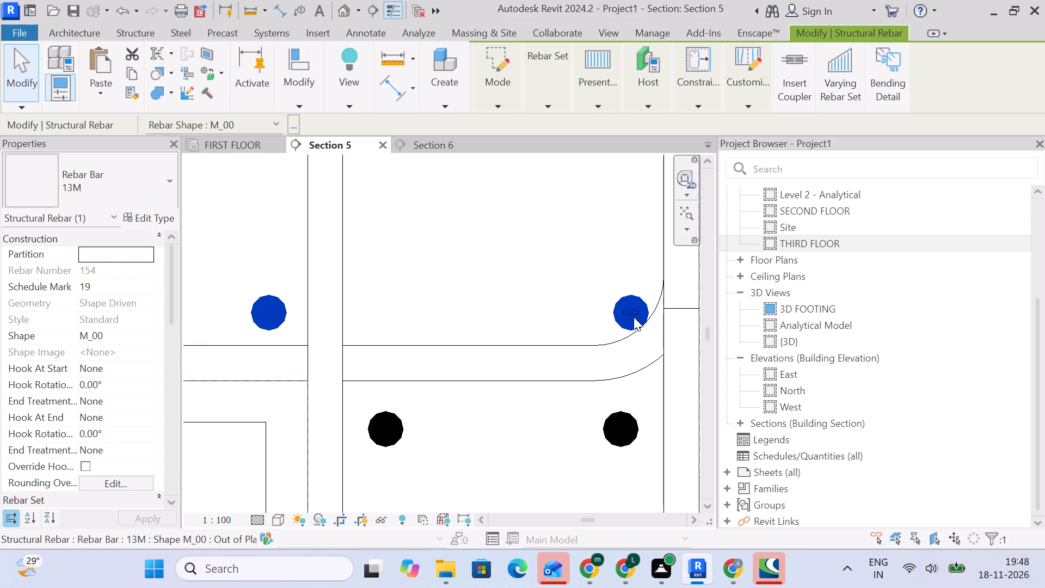
pyautogui.moveTo(633, 316); pyautogui.dragTo(618, 315)
pyautogui.scroll(-5, 632, 349)
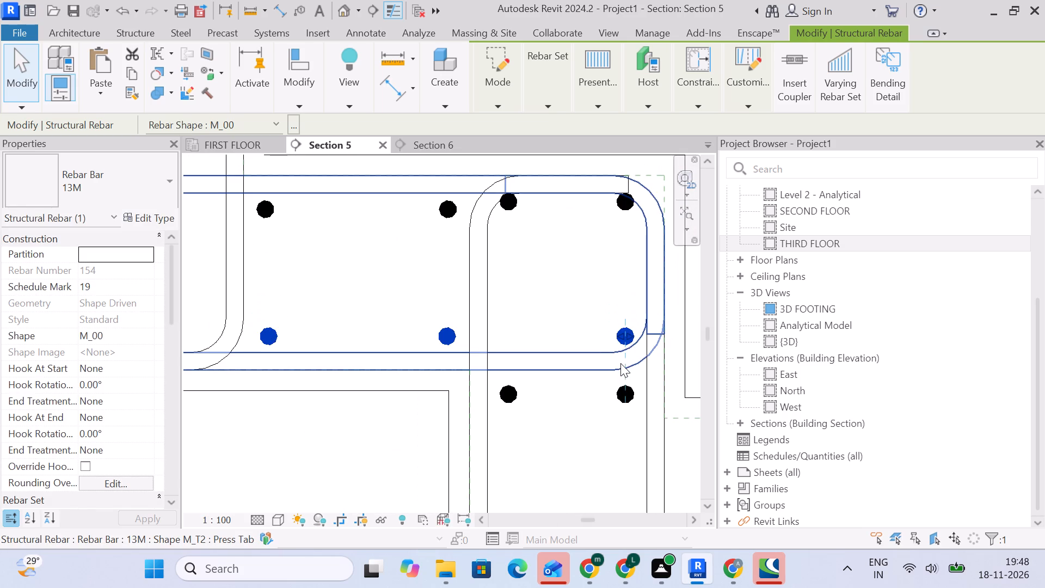
pyautogui.press('Down')
# Pull the upper M_00 row's end bar farthest from the mid-landing inwards to align with the lower row, and nudge the row up.
pyautogui.scroll(5, 627, 356)
pyautogui.scroll(-10, 632, 353)
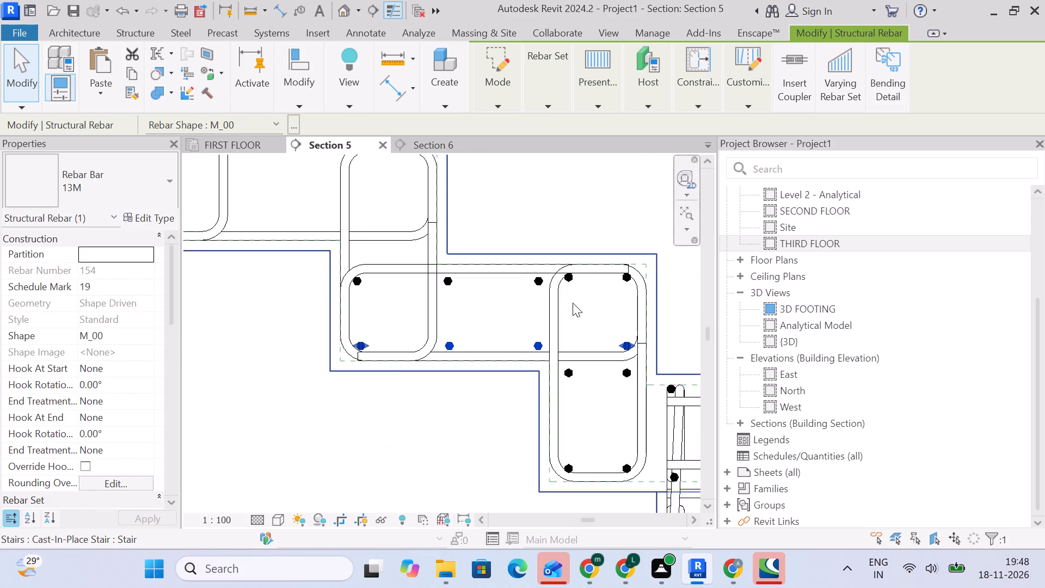
pyautogui.scroll(5, 573, 297)
pyautogui.click(511, 262)
pyautogui.scroll(-3, 504, 277)
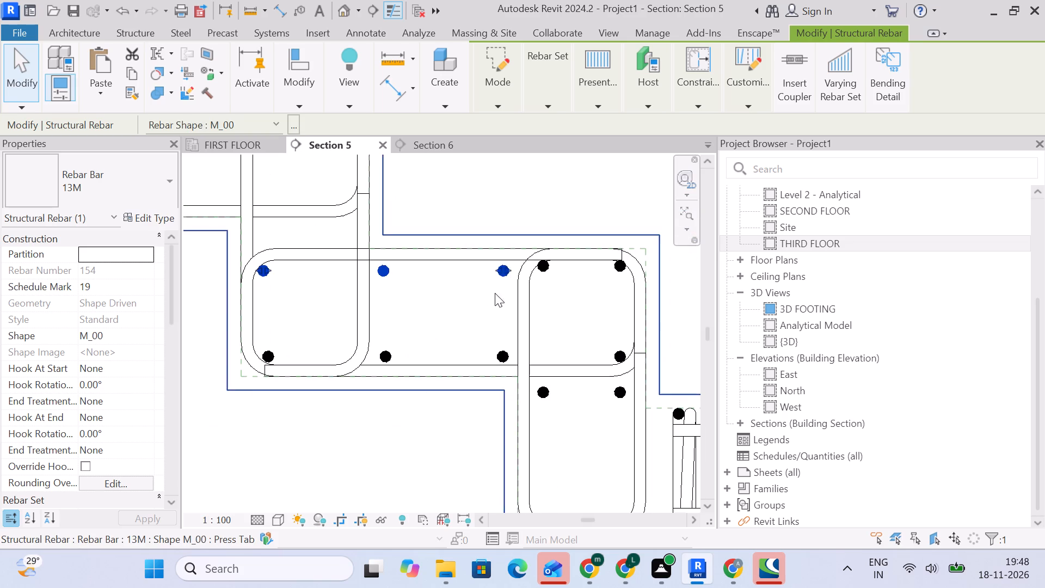
pyautogui.scroll(3, 315, 274)
pyautogui.scroll(1, 259, 274)
pyautogui.moveTo(236, 265); pyautogui.dragTo(262, 267)
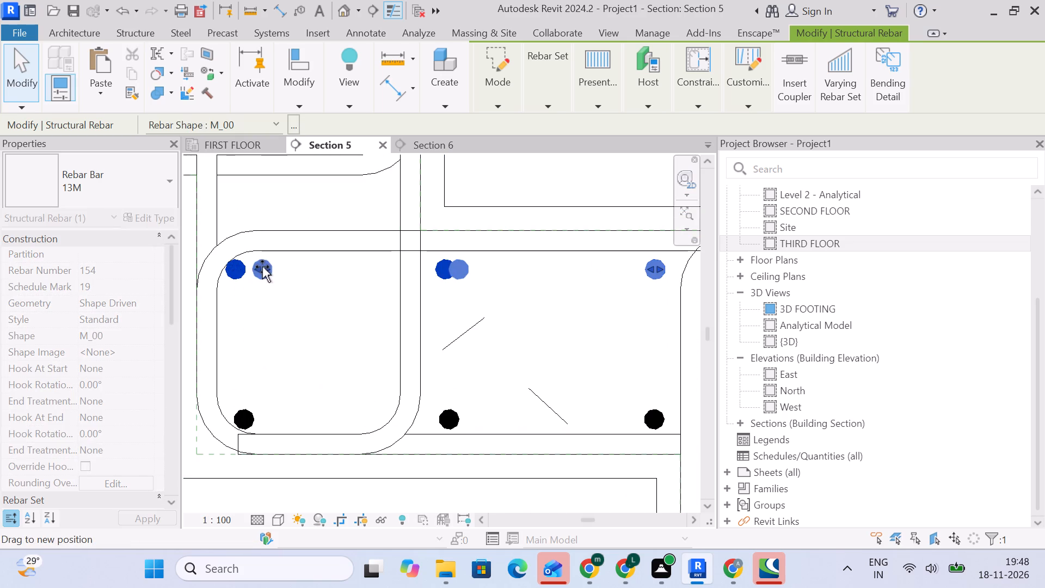
pyautogui.moveTo(262, 267); pyautogui.dragTo(247, 269)
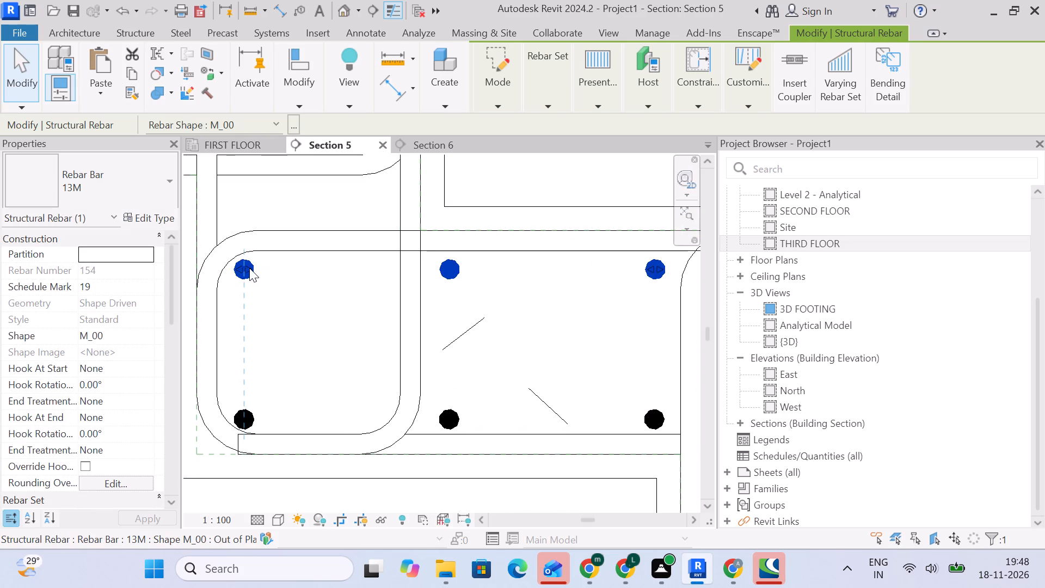
pyautogui.press('Up')
pyautogui.scroll(9, 251, 268)
pyautogui.press('Up')
pyautogui.press('Up')
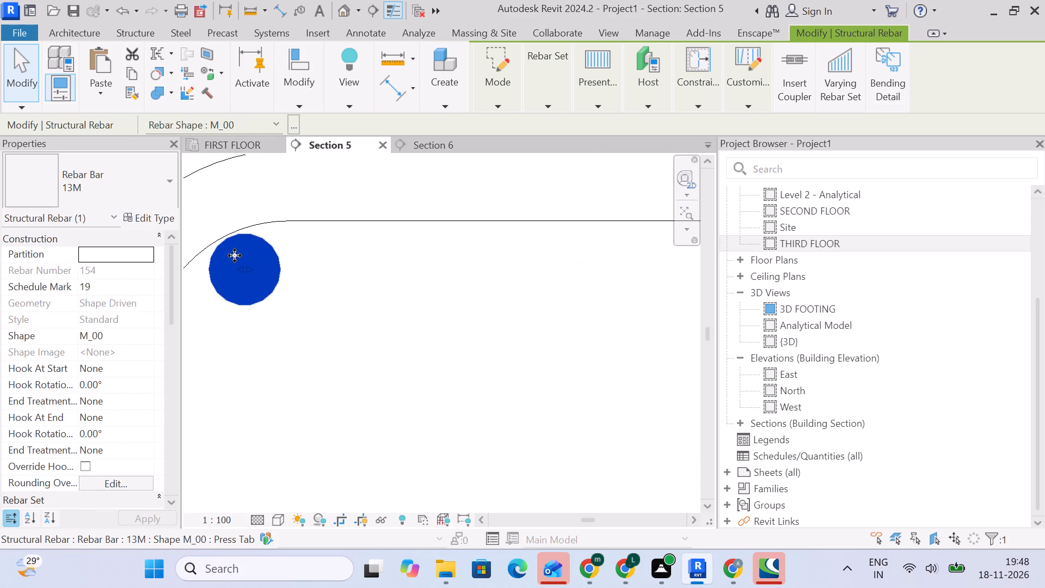
pyautogui.scroll(-17, 232, 256)
pyautogui.click(507, 298)
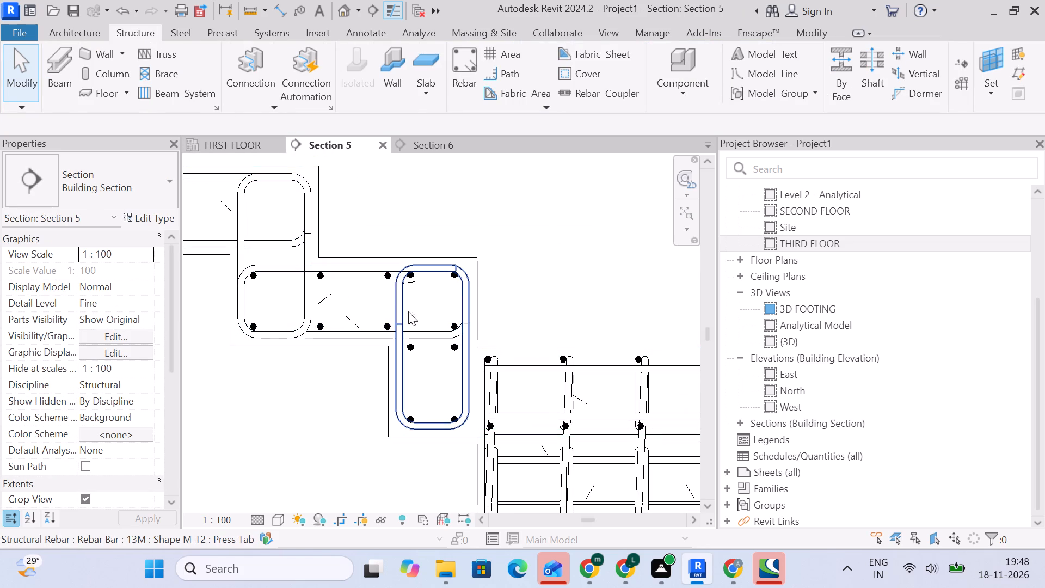
# Shorten the lower M_00 row at its end away from the mid-landing, starting it below the upper row's second bar.
pyautogui.click(389, 272)
pyautogui.click(406, 217)
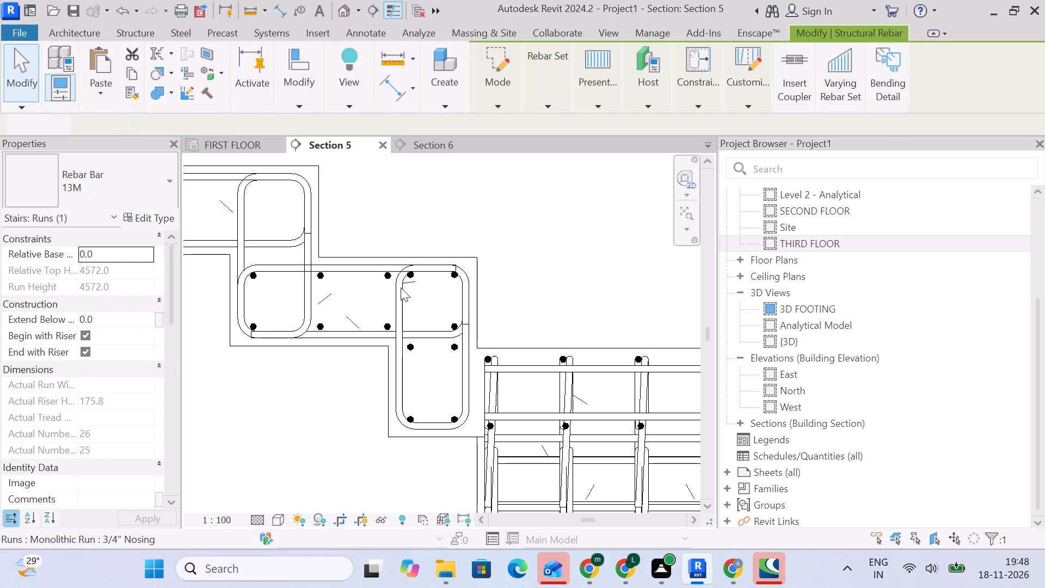
pyautogui.click(386, 324)
pyautogui.click(573, 299)
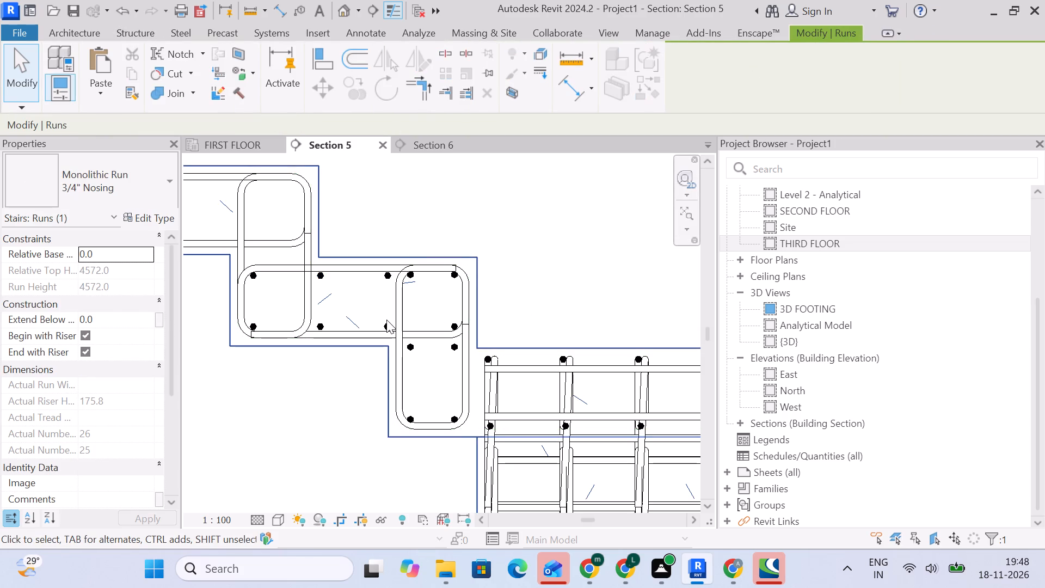
pyautogui.click(386, 320)
pyautogui.click(387, 327)
pyautogui.click(306, 391)
pyautogui.scroll(4, 361, 333)
pyautogui.click(411, 313)
pyautogui.scroll(-5, 350, 395)
pyautogui.scroll(2, 245, 374)
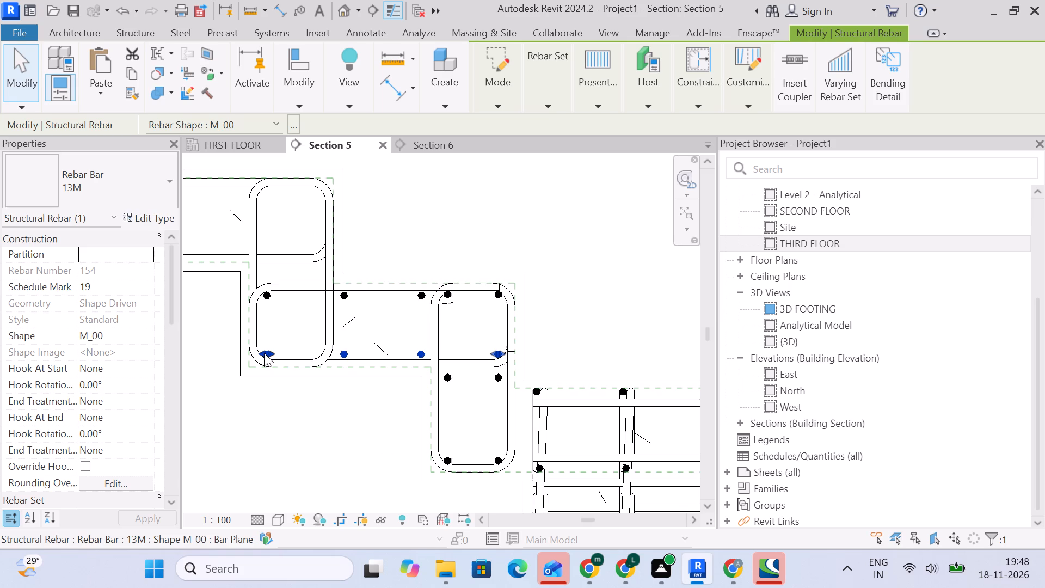
pyautogui.moveTo(264, 353); pyautogui.dragTo(334, 354)
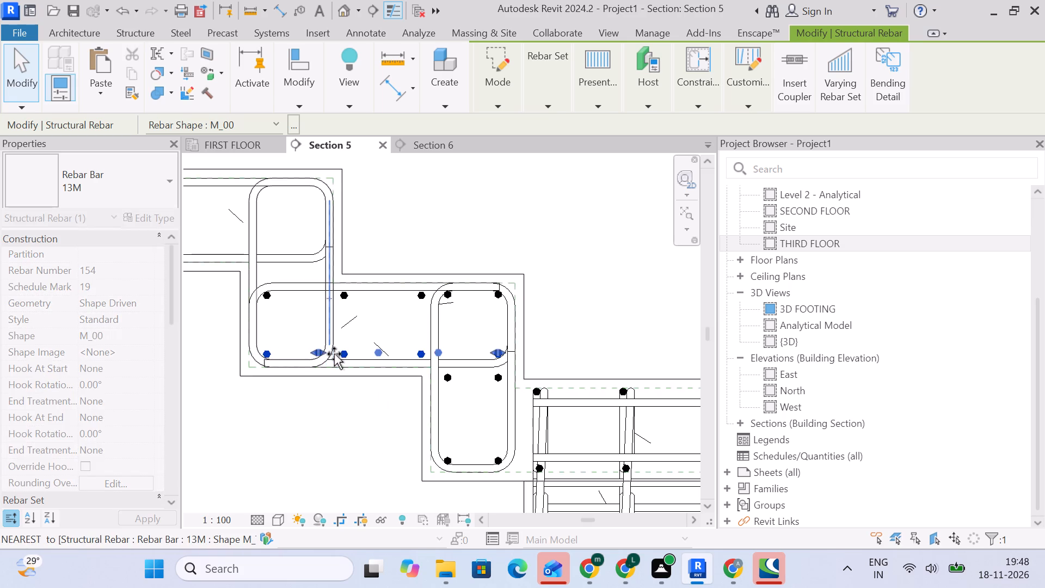
pyautogui.moveTo(334, 354); pyautogui.dragTo(342, 358)
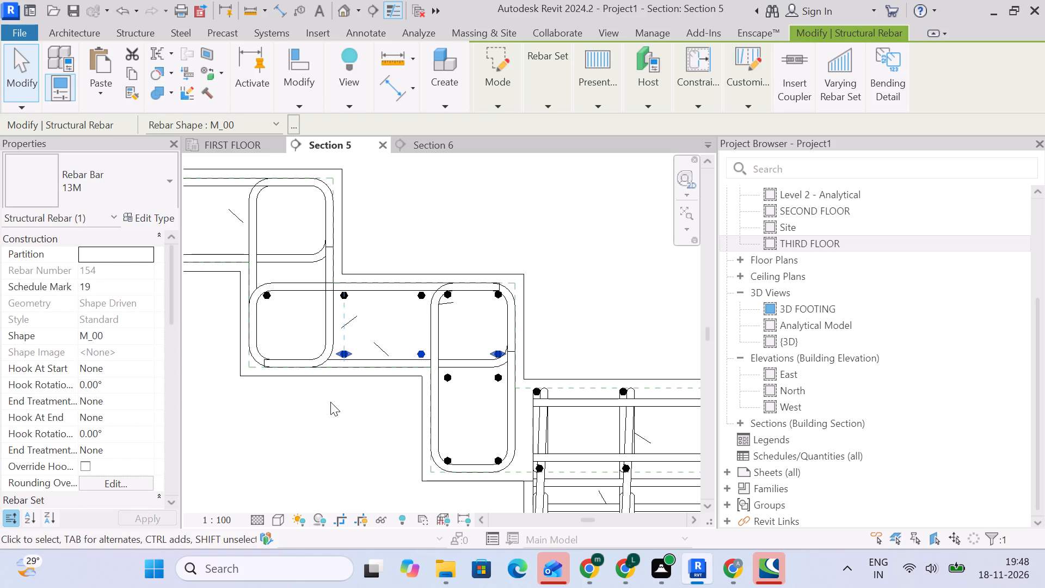
pyautogui.click(332, 402)
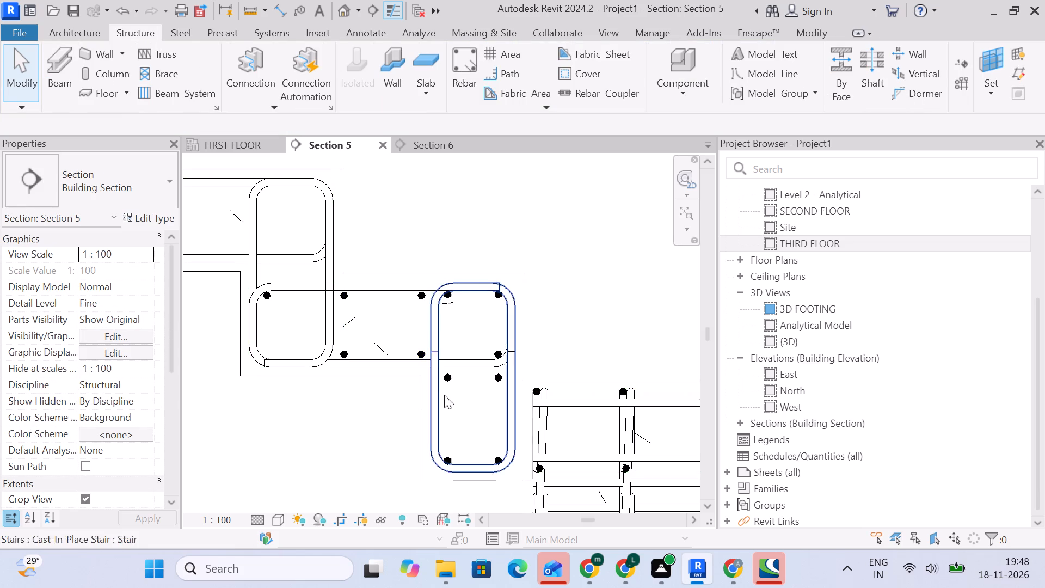
# Copy both M_00 columns and both rows together one stair step up with Multiple enabled, using matching stair soffit corners.
pyautogui.click(455, 384)
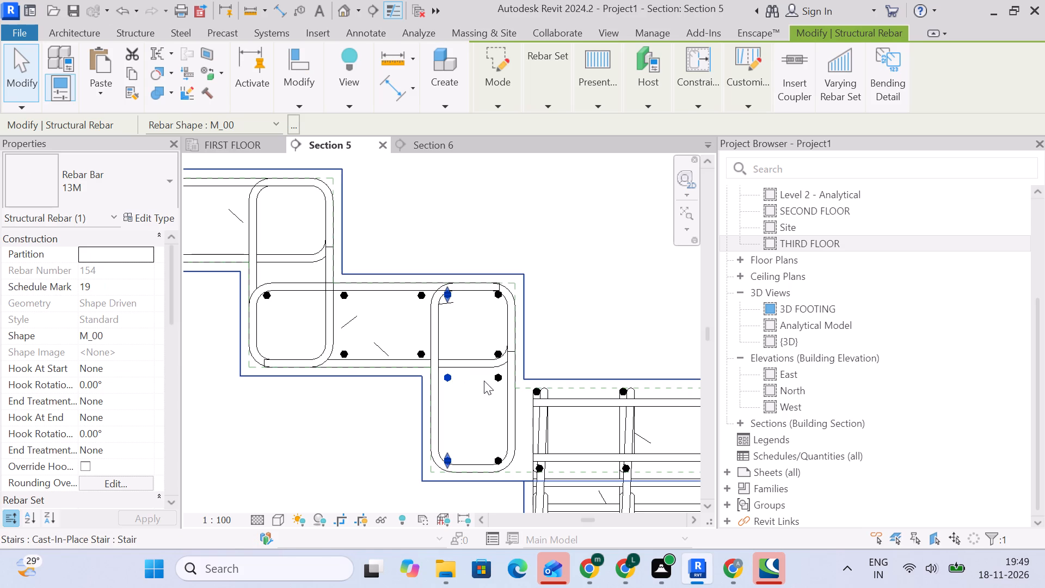
pyautogui.scroll(4, 499, 376)
pyautogui.keyDown('ctrl'); pyautogui.click(499, 376); pyautogui.keyUp('ctrl')
pyautogui.scroll(-5, 473, 412)
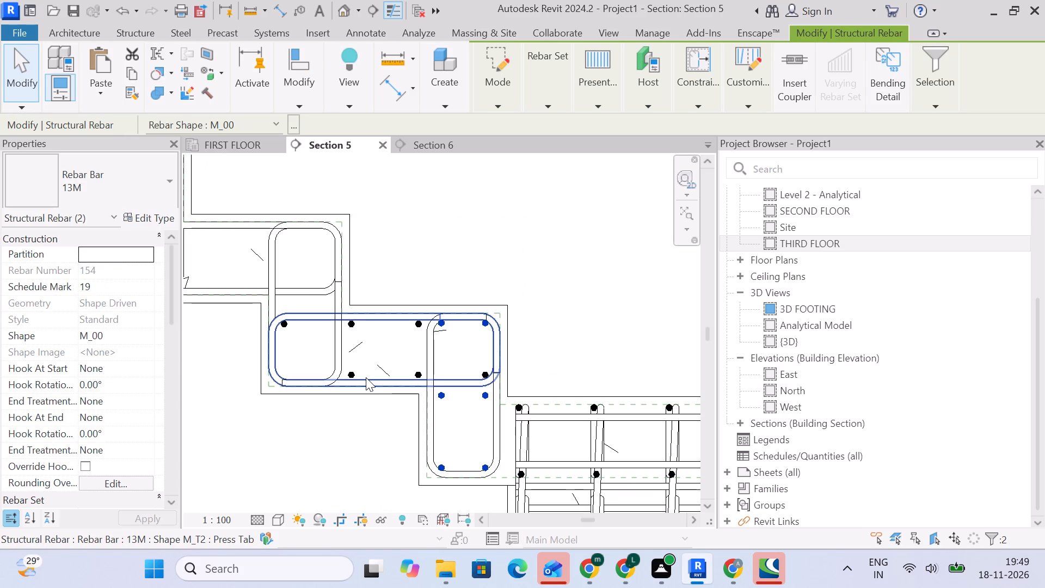
pyautogui.scroll(4, 448, 339)
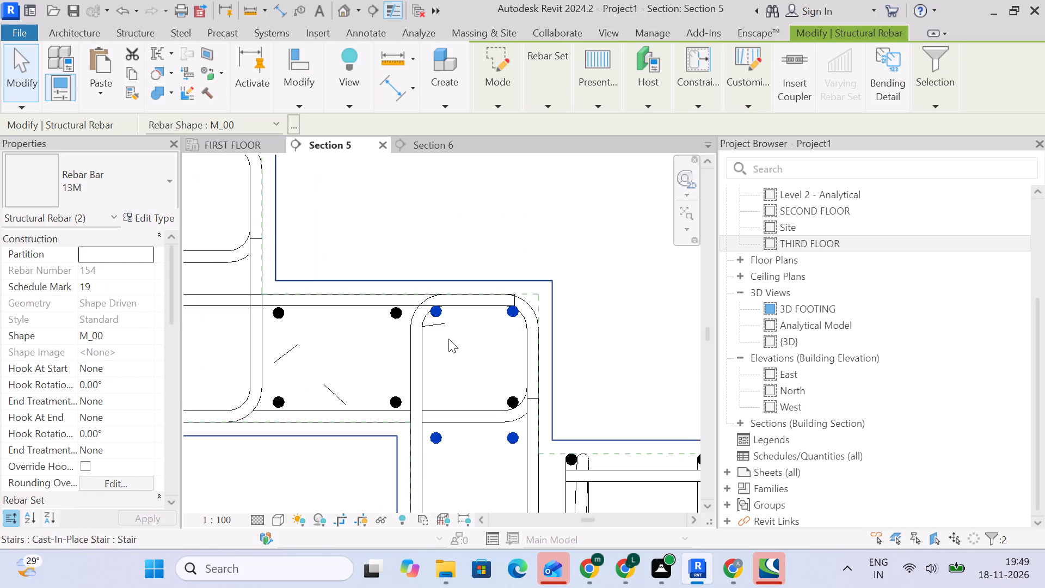
pyautogui.keyDown('ctrl'); pyautogui.click(512, 403); pyautogui.keyUp('ctrl')
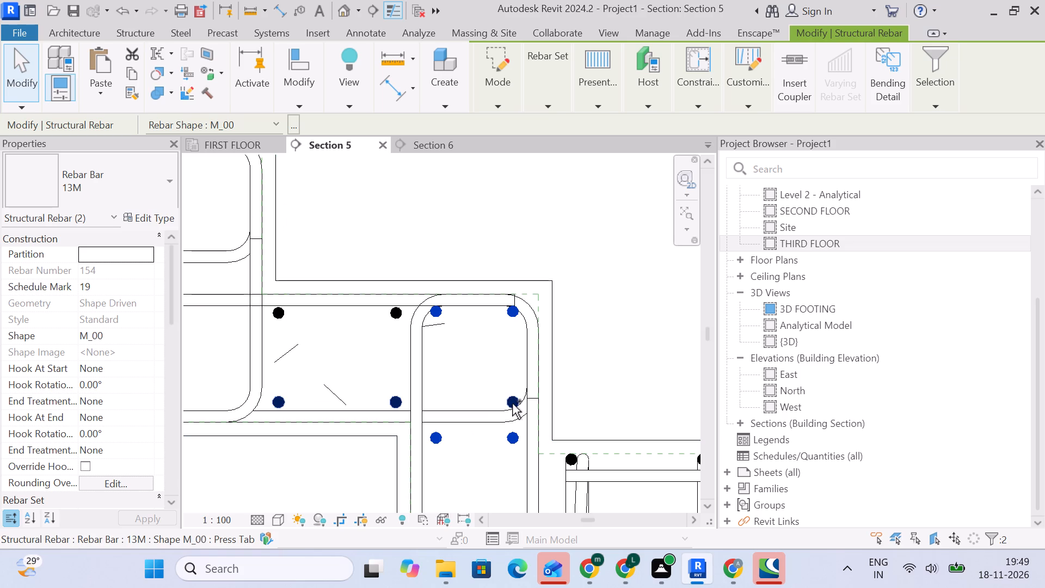
pyautogui.keyDown('ctrl'); pyautogui.click(391, 310); pyautogui.keyUp('ctrl')
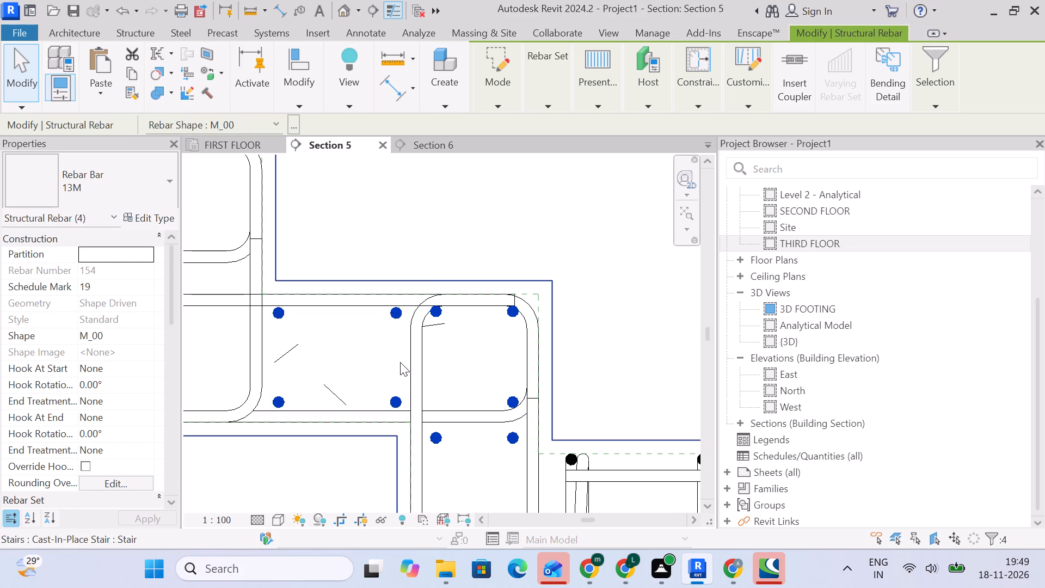
pyautogui.scroll(-5, 405, 360)
pyautogui.moveTo(405, 360); pyautogui.dragTo(456, 297, button='middle')
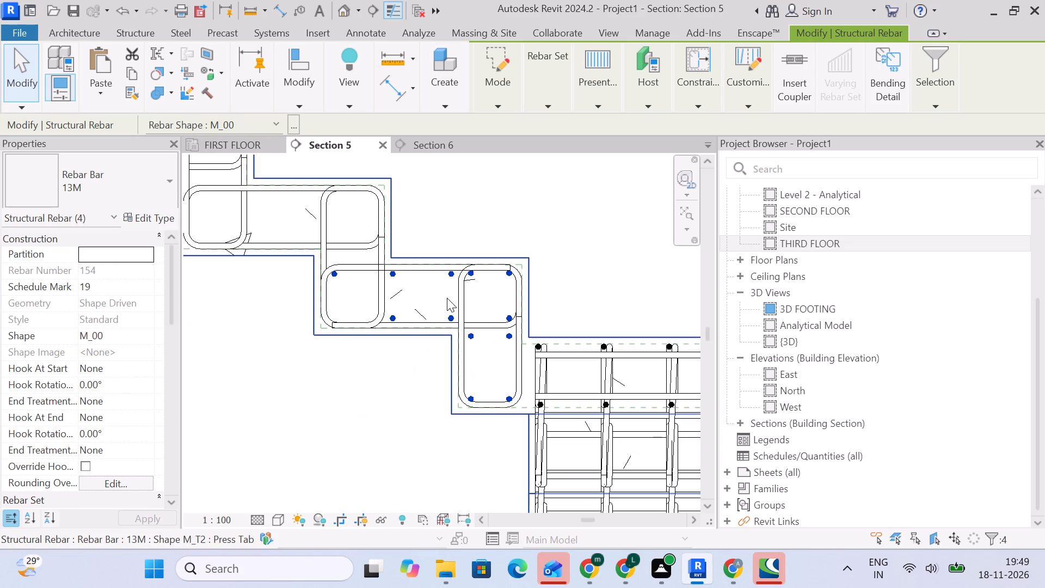
pyautogui.scroll(-3, 446, 298)
pyautogui.click(305, 107)
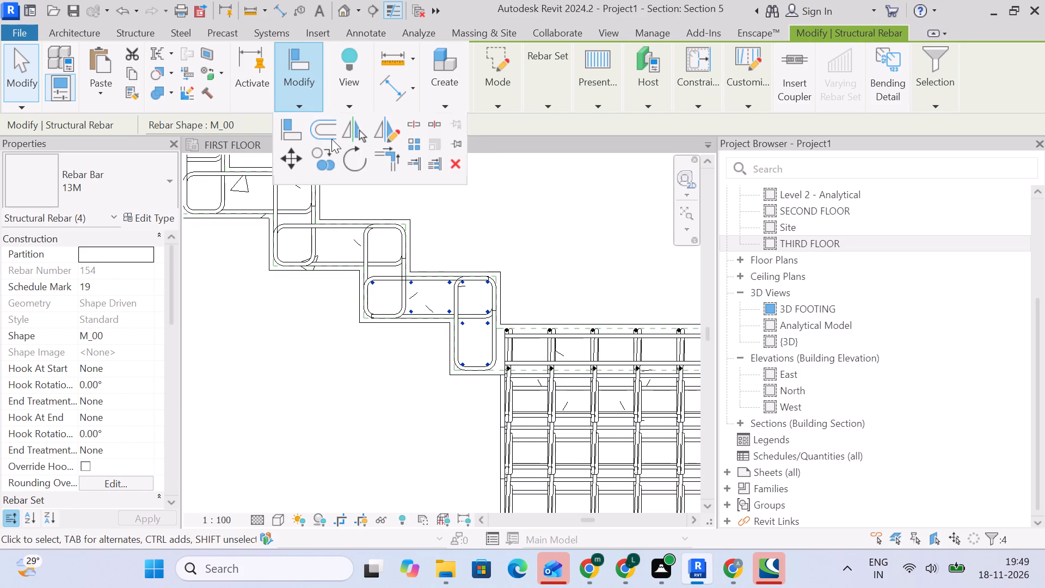
pyautogui.click(335, 156)
pyautogui.scroll(4, 469, 395)
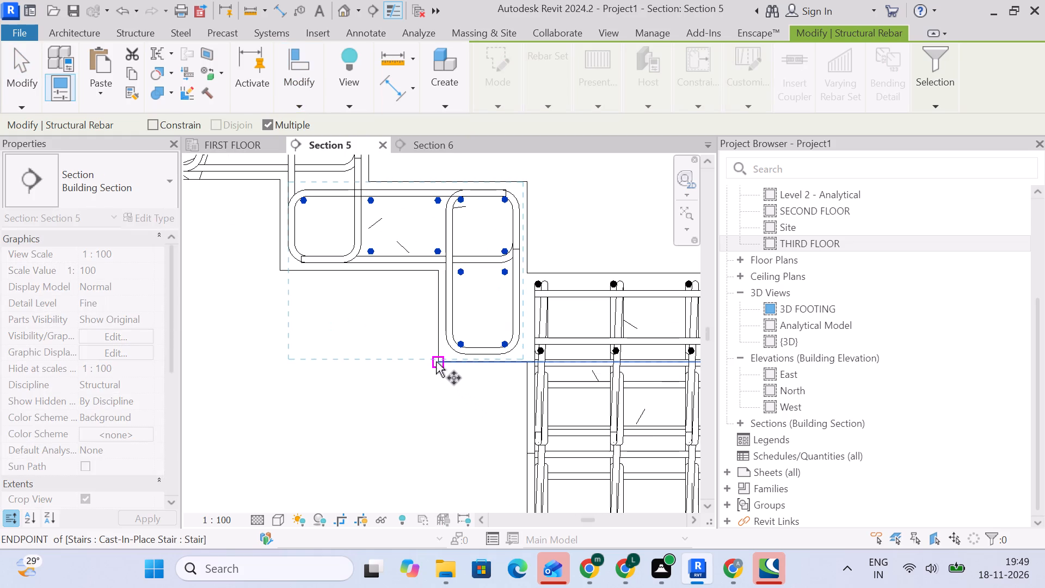
pyautogui.click(437, 359)
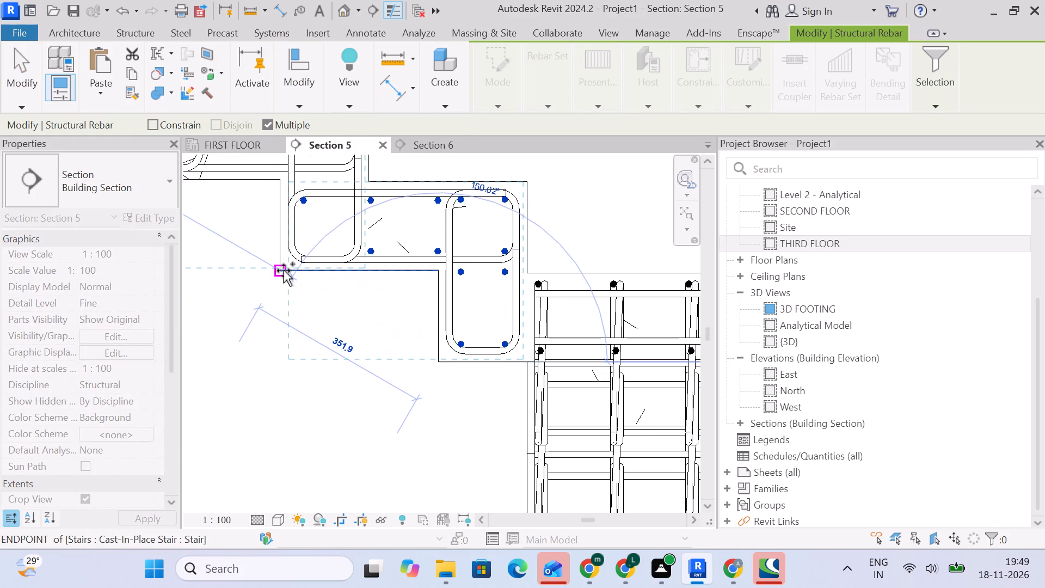
pyautogui.click(282, 270)
# Copy the M_00 columns and rows up the flight's following four steps, placing each copy at the matching stair soffit corner.
pyautogui.moveTo(316, 331); pyautogui.dragTo(511, 509, button='middle')
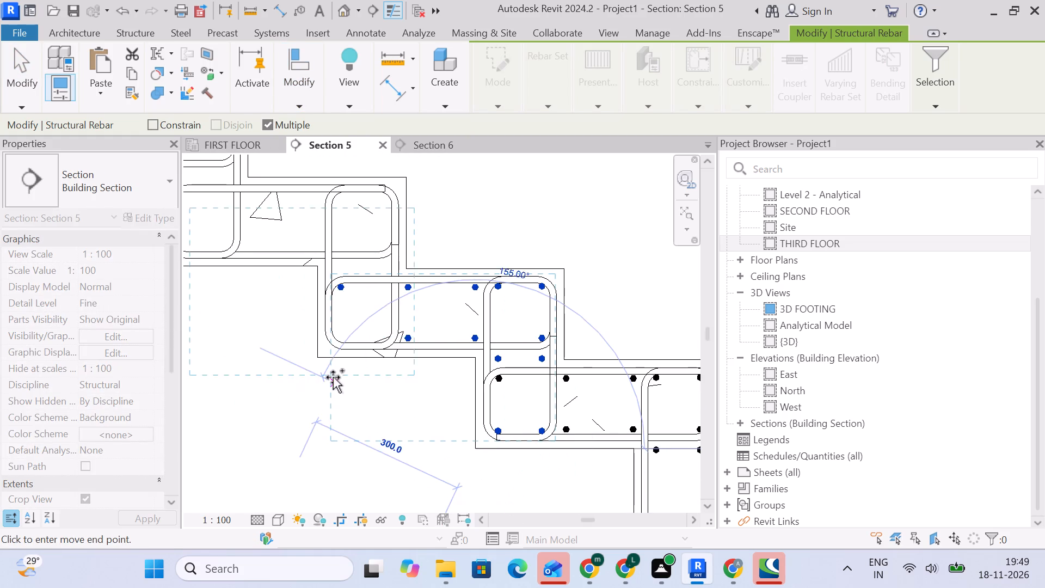
pyautogui.click(319, 360)
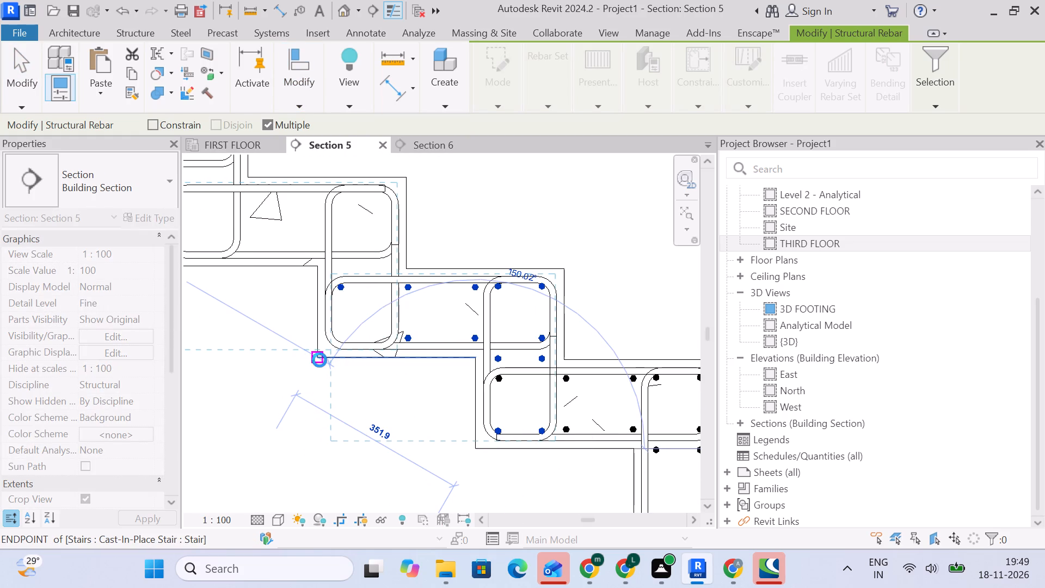
pyautogui.moveTo(263, 330); pyautogui.dragTo(512, 387, button='middle')
pyautogui.scroll(1, 512, 385)
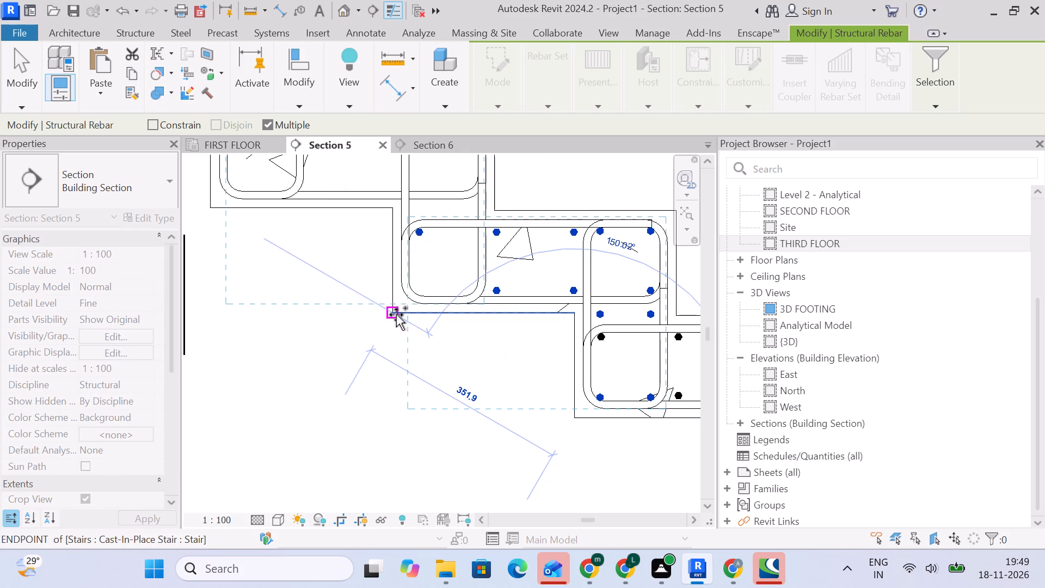
pyautogui.click(396, 315)
pyautogui.moveTo(334, 265); pyautogui.dragTo(517, 407, button='middle')
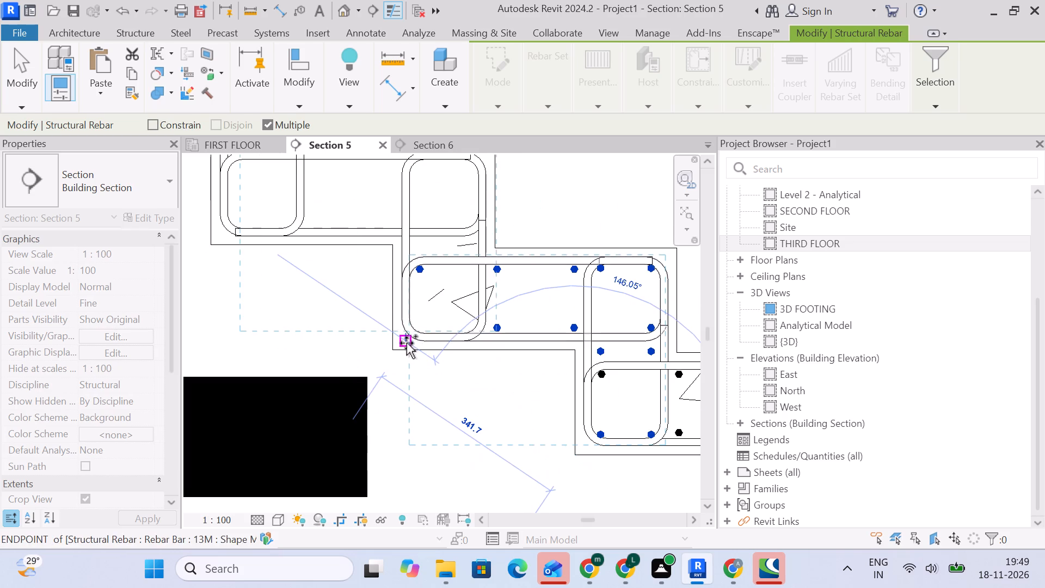
pyautogui.click(395, 347)
pyautogui.moveTo(312, 306); pyautogui.dragTo(471, 367, button='middle')
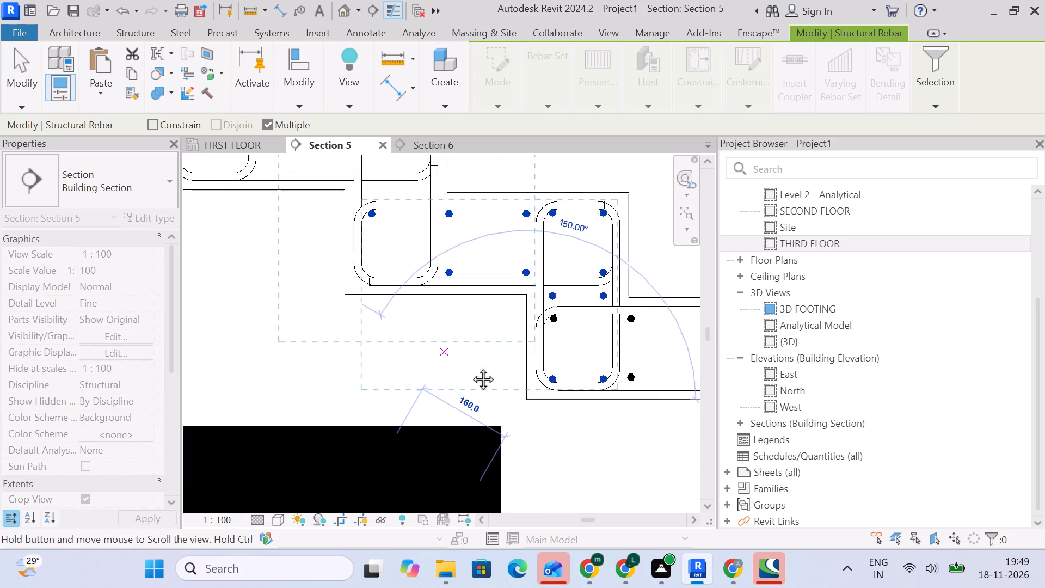
pyautogui.moveTo(471, 367); pyautogui.dragTo(519, 390, button='middle')
pyautogui.click(416, 328)
# Copy the M_00 bar sets up the remaining four steps, ending at the top step beneath the FIRST FLOOR slab, and finish copying.
pyautogui.moveTo(319, 273); pyautogui.dragTo(356, 301, button='middle')
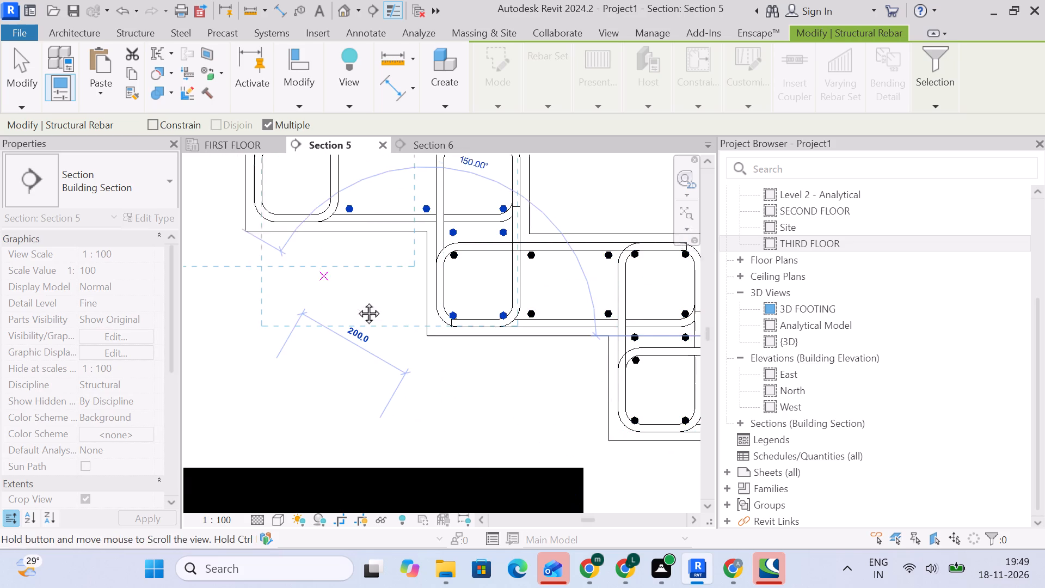
pyautogui.moveTo(356, 301); pyautogui.dragTo(468, 424, button='middle')
pyautogui.scroll(1, 468, 424)
pyautogui.click(373, 372)
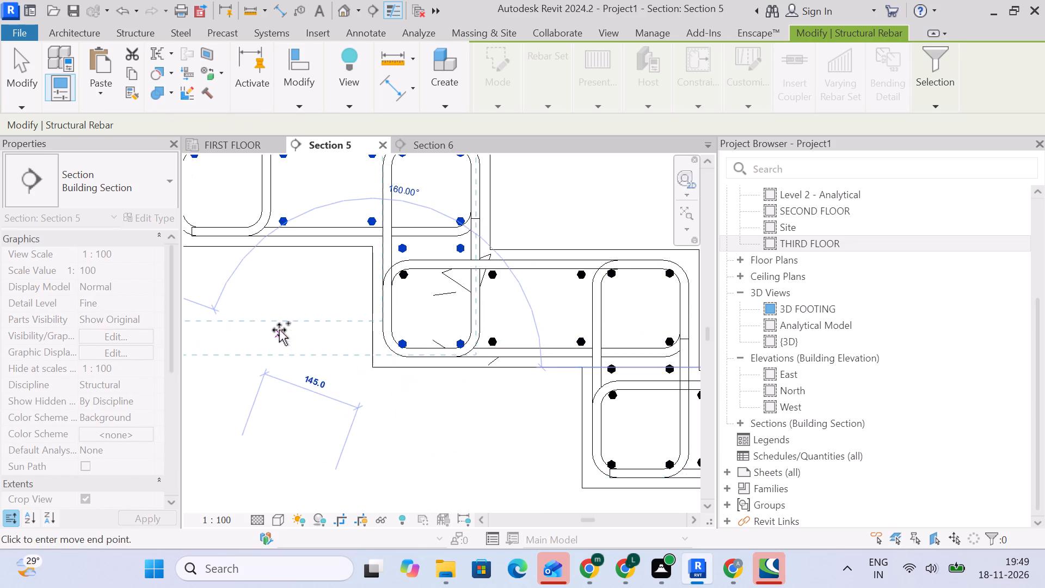
pyautogui.moveTo(279, 330); pyautogui.dragTo(507, 467, button='middle')
pyautogui.click(392, 385)
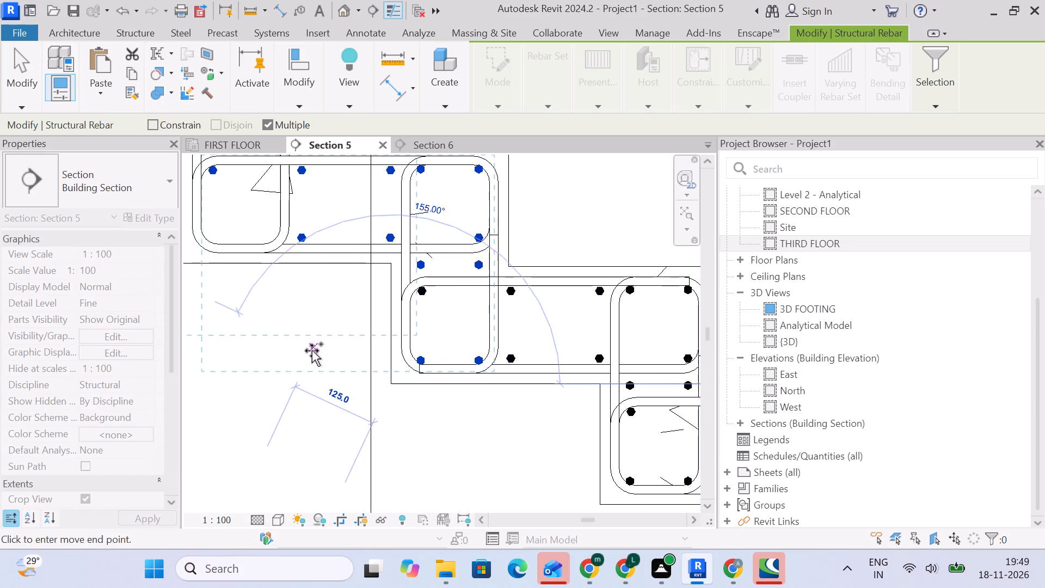
pyautogui.moveTo(312, 351); pyautogui.dragTo(508, 458, button='middle')
pyautogui.click(382, 370)
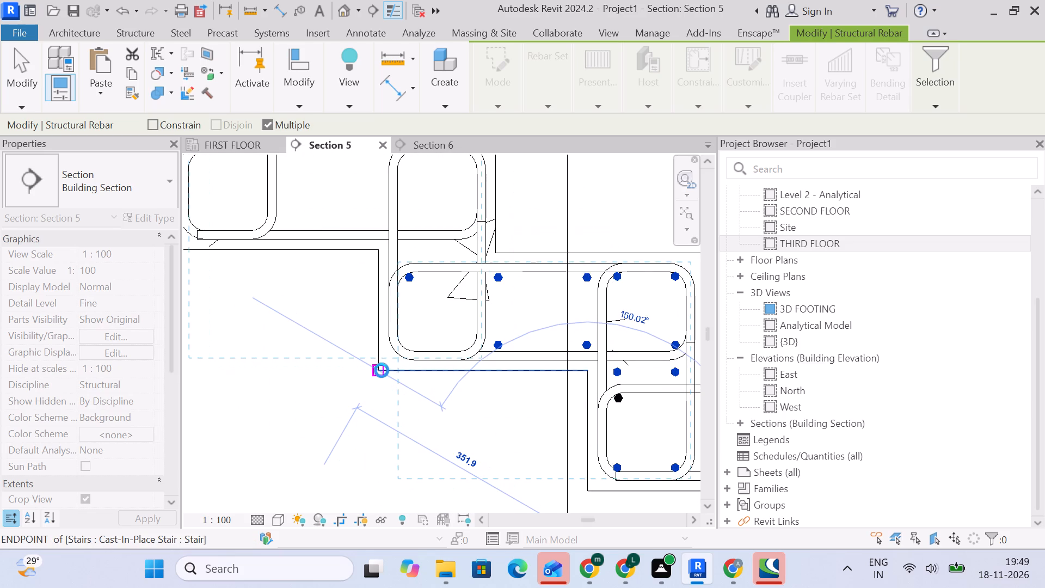
pyautogui.scroll(-4, 391, 370)
pyautogui.moveTo(397, 371); pyautogui.dragTo(570, 498, button='middle')
pyautogui.scroll(3, 454, 432)
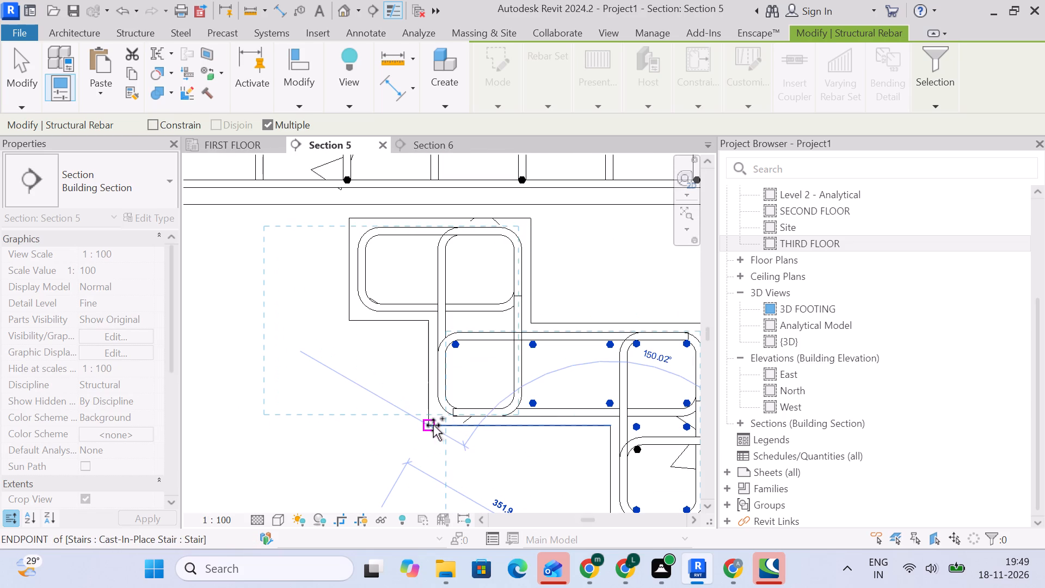
pyautogui.click(431, 425)
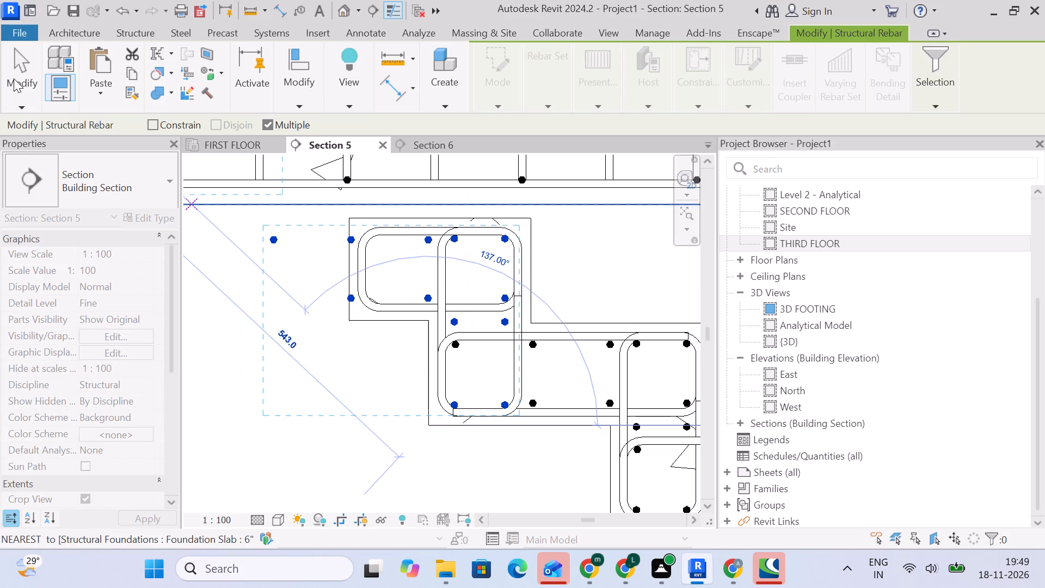
pyautogui.click(14, 78)
# Pull the outer end bars of the top step's upper and lower M_00 rows inwards to sit inside the horizontal tie.
pyautogui.scroll(3, 280, 252)
pyautogui.click(270, 236)
pyautogui.moveTo(270, 230); pyautogui.dragTo(401, 243)
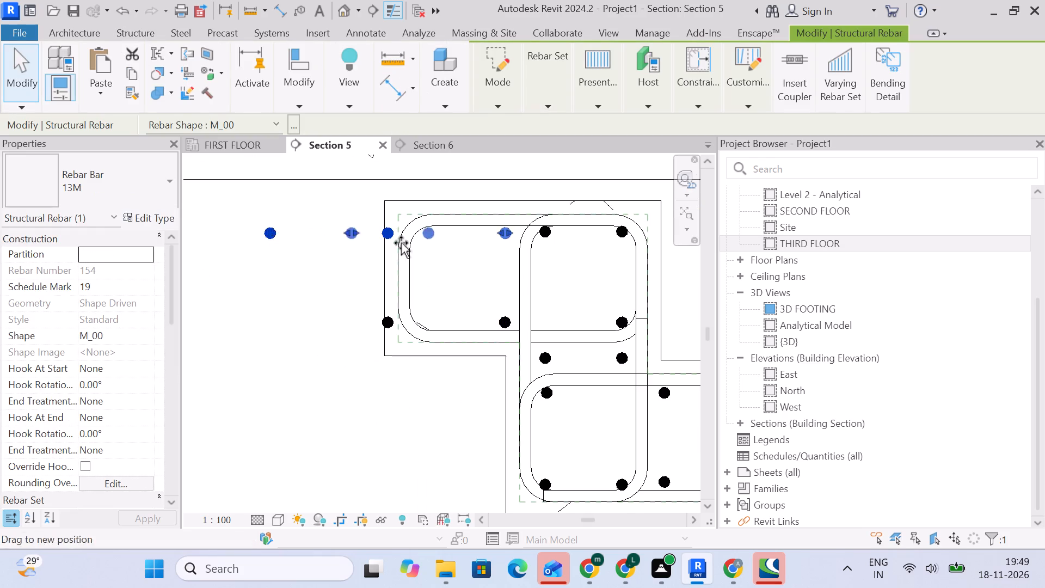
pyautogui.moveTo(401, 243); pyautogui.dragTo(416, 243)
pyautogui.click(390, 315)
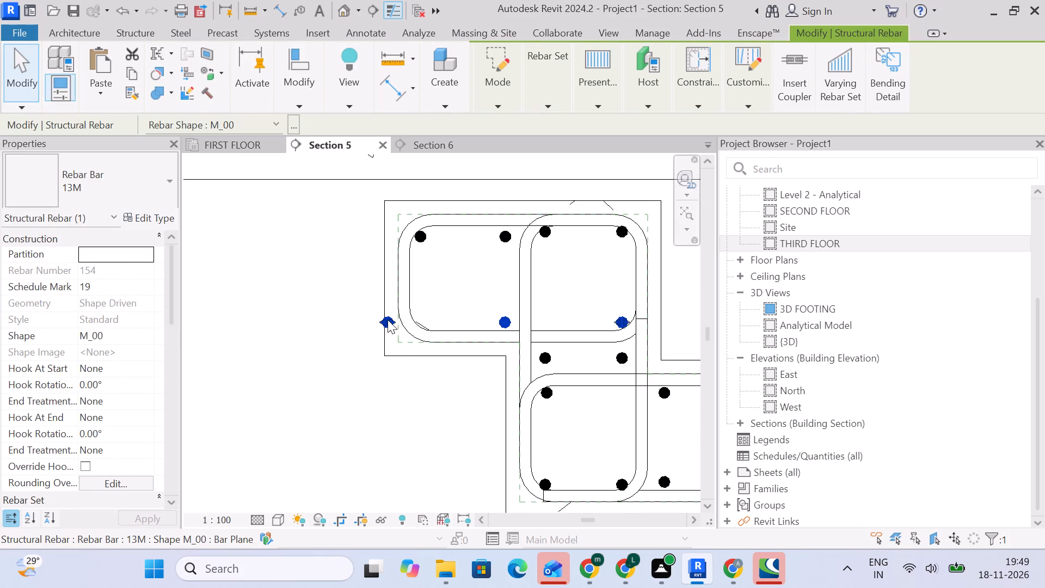
pyautogui.moveTo(388, 320); pyautogui.dragTo(427, 320)
pyautogui.moveTo(433, 323); pyautogui.dragTo(428, 322)
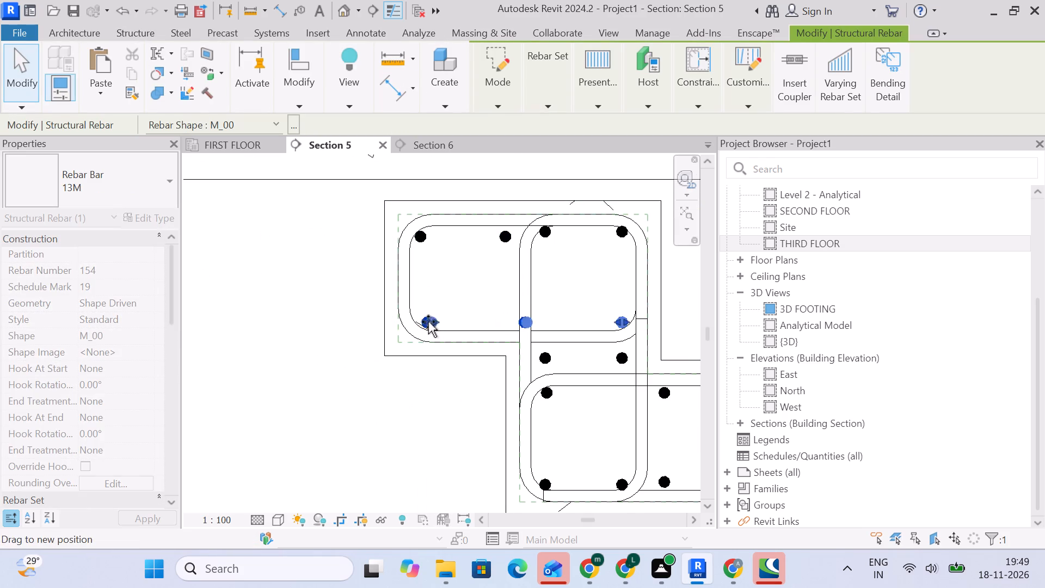
pyautogui.moveTo(428, 322); pyautogui.dragTo(424, 320)
pyautogui.click(406, 371)
# Inspect the bar sets along the flight in Section 5, from the top step down to the mid-landing.
pyautogui.scroll(-5, 420, 373)
pyautogui.moveTo(425, 378); pyautogui.dragTo(291, 320, button='middle')
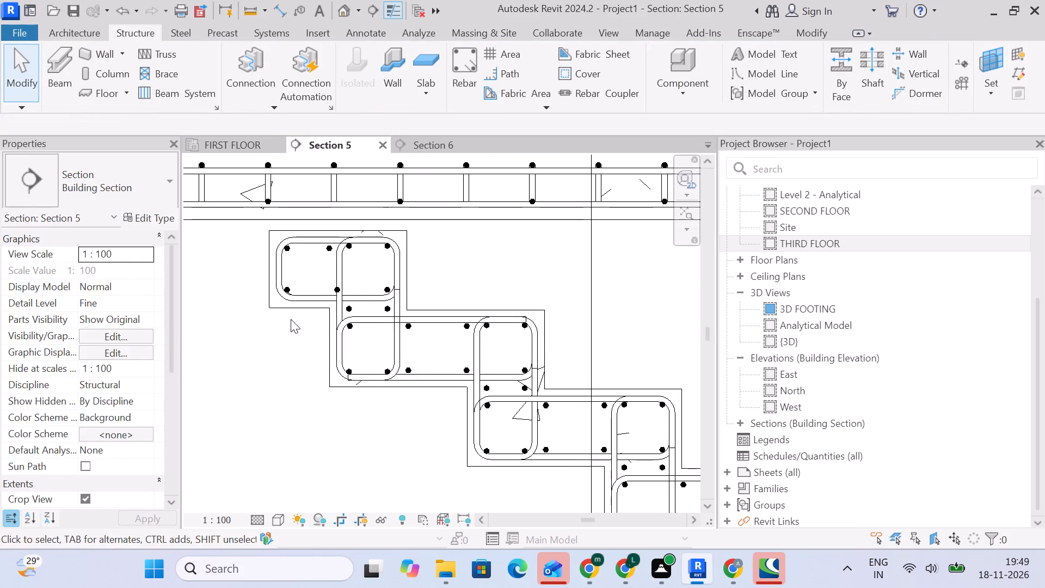
pyautogui.scroll(-10, 300, 319)
pyautogui.moveTo(517, 415); pyautogui.dragTo(360, 353, button='middle')
pyautogui.scroll(1, 362, 352)
pyautogui.scroll(-4, 368, 350)
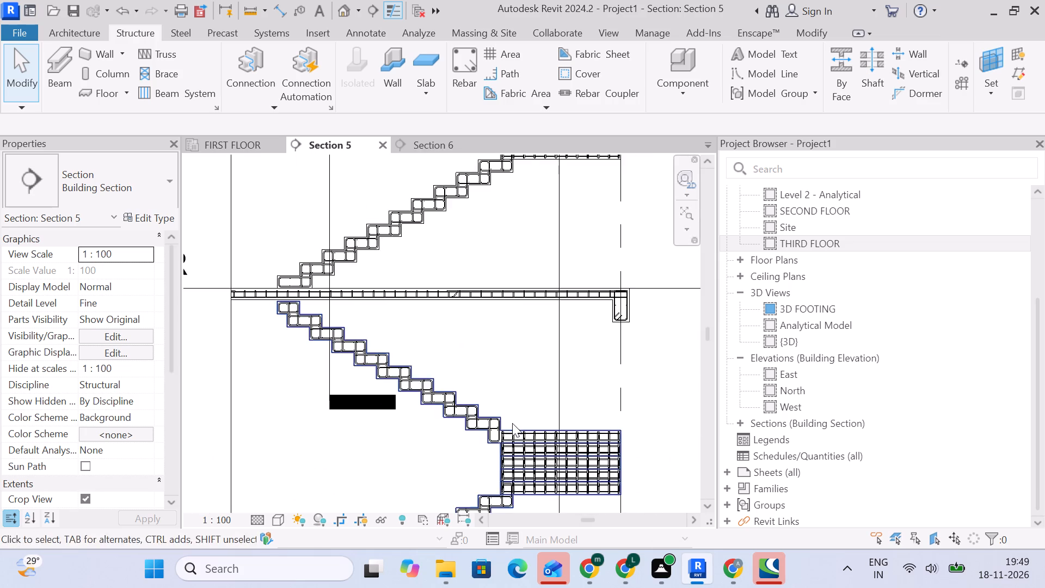
pyautogui.scroll(4, 530, 443)
pyautogui.scroll(6, 442, 443)
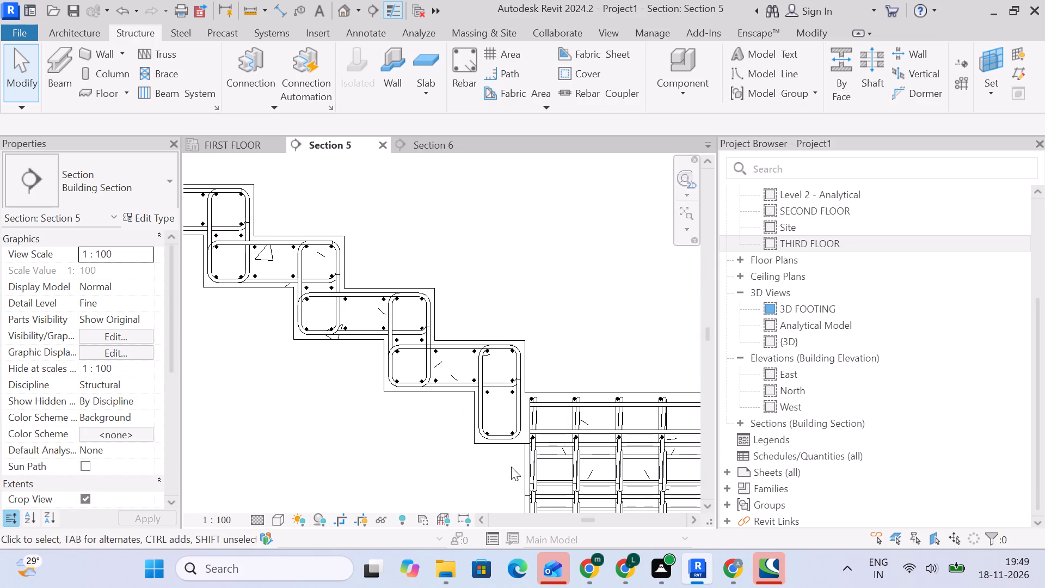
pyautogui.scroll(-9, 514, 467)
pyautogui.moveTo(478, 454); pyautogui.dragTo(555, 453, button='middle')
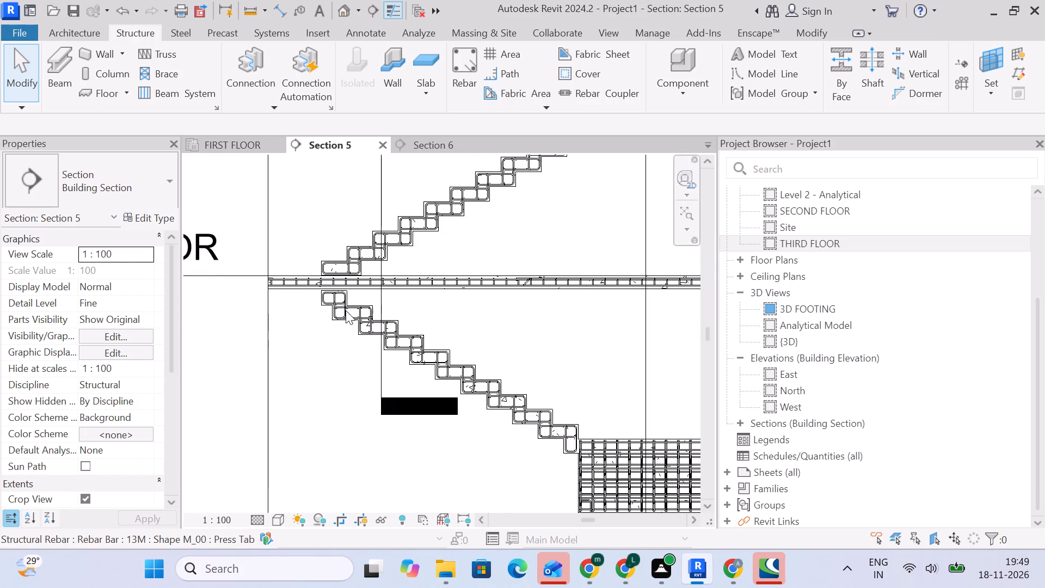
# Copy all 13M ties and bars of the flight below FIRST FLOOR to the matching flight below SECOND FLOOR, using the top step's soffit corner.
pyautogui.scroll(10, 323, 297)
pyautogui.moveTo(334, 285); pyautogui.dragTo(503, 393)
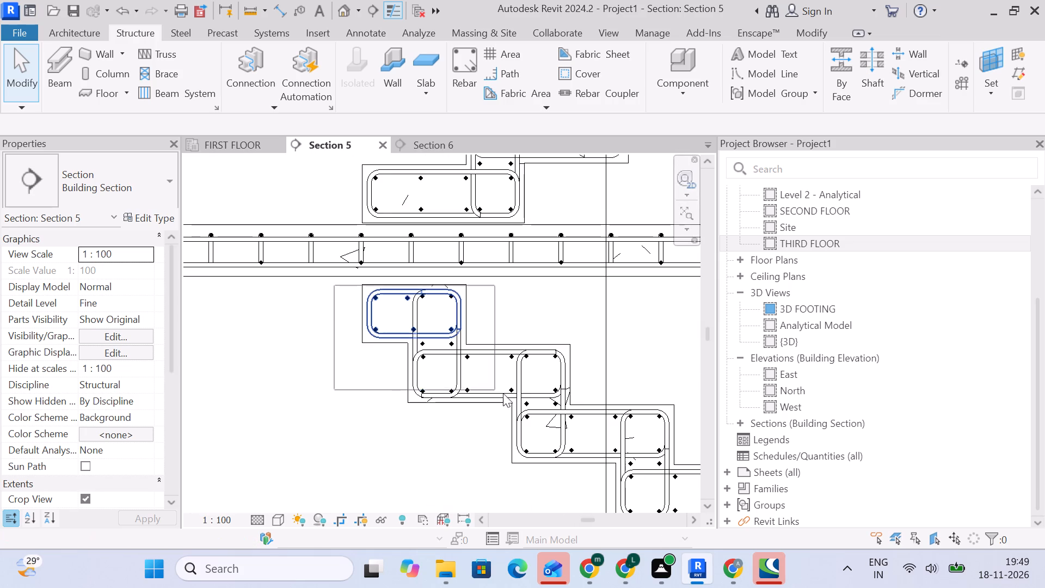
pyautogui.moveTo(503, 393); pyautogui.dragTo(571, 455)
pyautogui.scroll(-13, 569, 446)
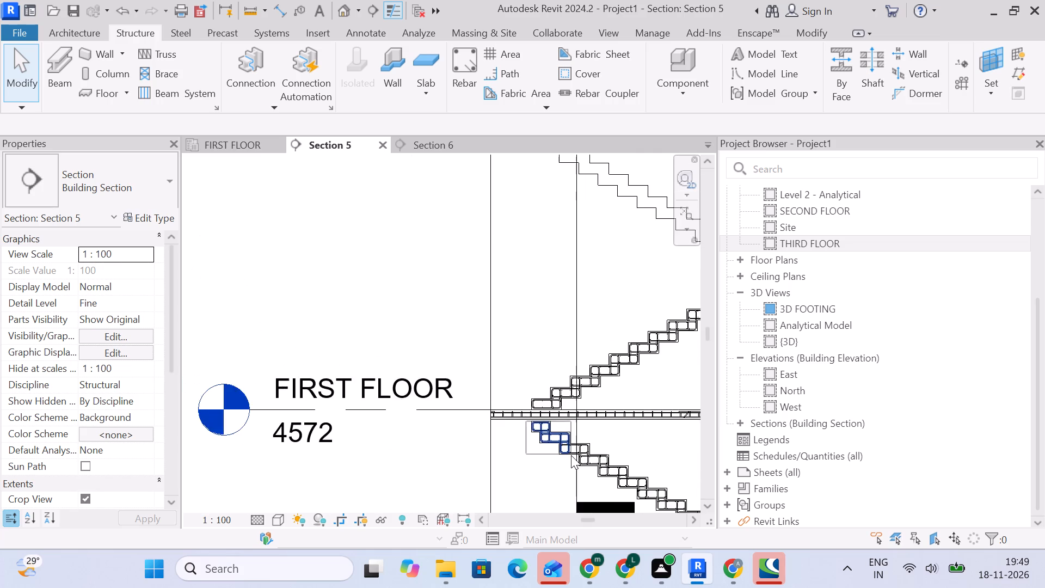
pyautogui.moveTo(571, 455); pyautogui.dragTo(524, 477)
pyautogui.moveTo(399, 384); pyautogui.dragTo(216, 328, button='middle')
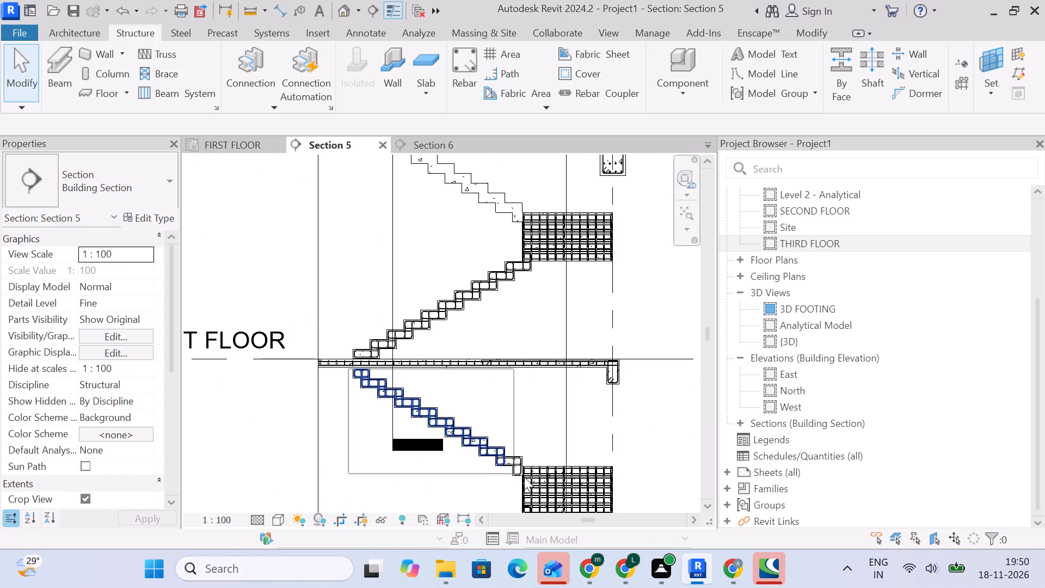
pyautogui.moveTo(524, 477); pyautogui.dragTo(506, 466)
pyautogui.scroll(18, 527, 479)
pyautogui.scroll(-10, 511, 466)
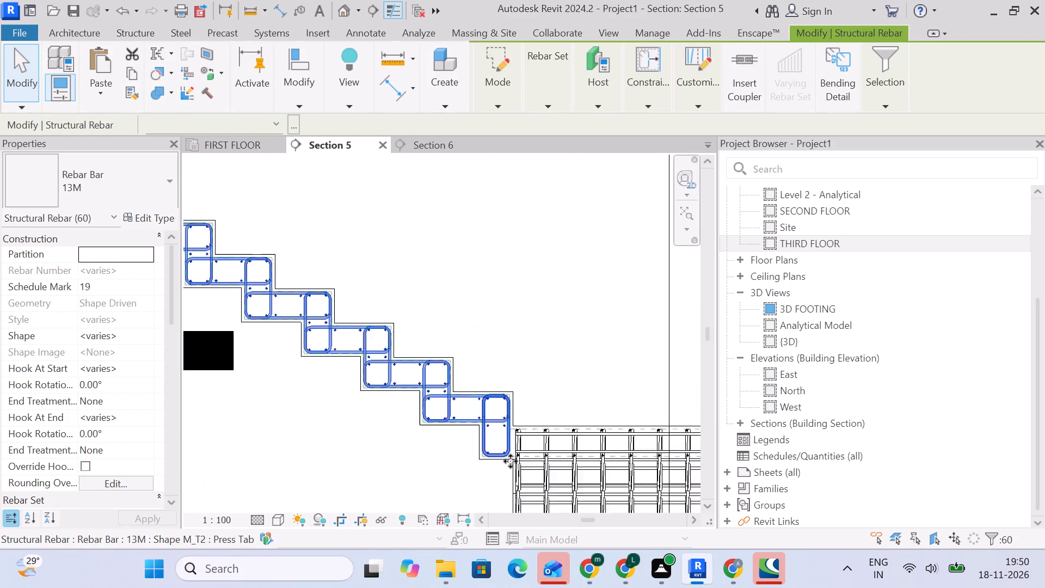
pyautogui.scroll(-7, 511, 461)
pyautogui.moveTo(392, 424); pyautogui.dragTo(442, 408, button='middle')
pyautogui.click(300, 95)
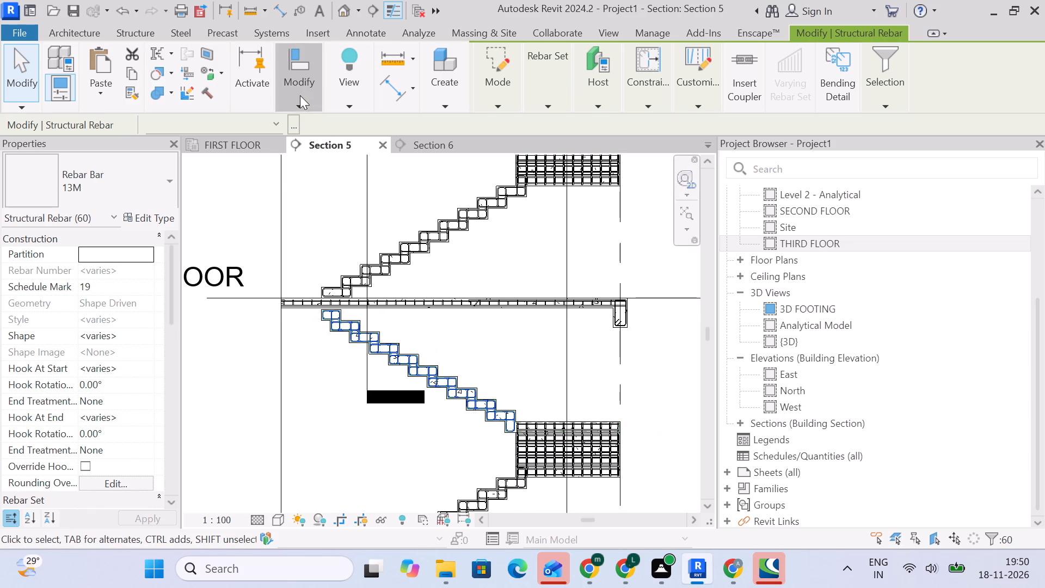
pyautogui.moveTo(328, 156); pyautogui.dragTo(328, 162)
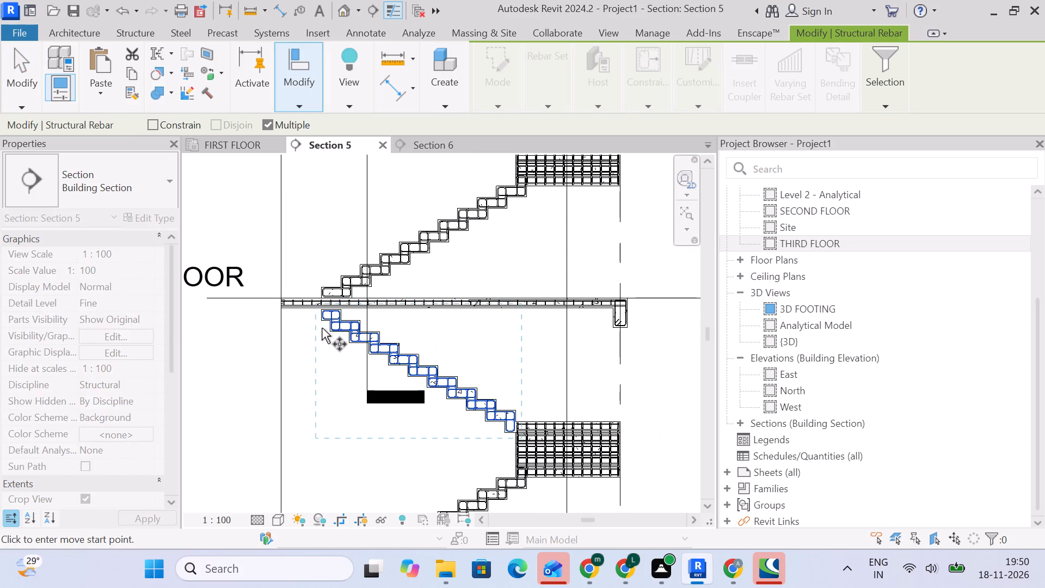
pyautogui.scroll(15, 322, 327)
pyautogui.click(316, 304)
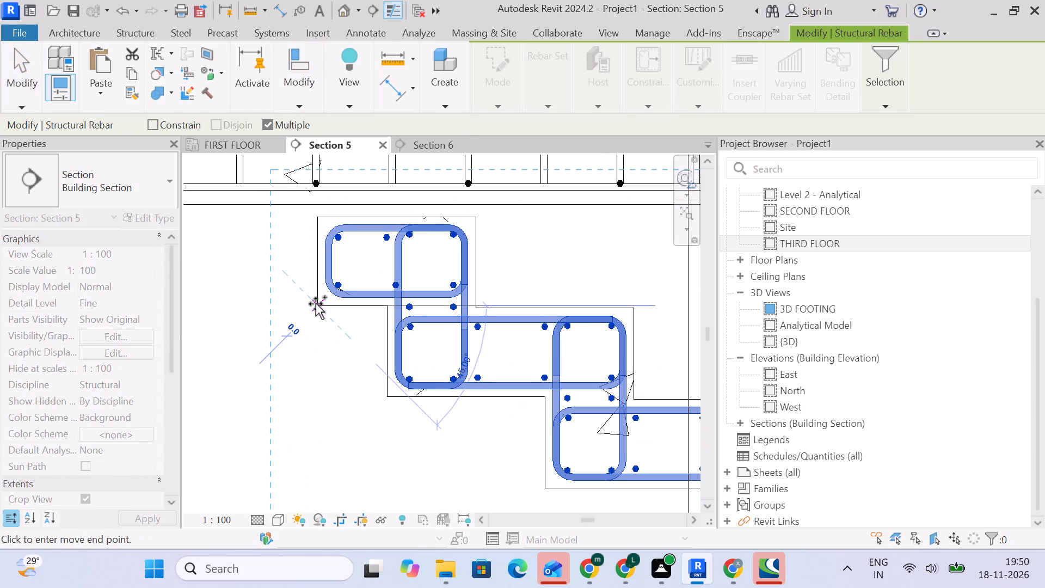
pyautogui.scroll(-20, 322, 304)
pyautogui.moveTo(331, 210); pyautogui.dragTo(363, 471, button='middle')
pyautogui.scroll(13, 361, 442)
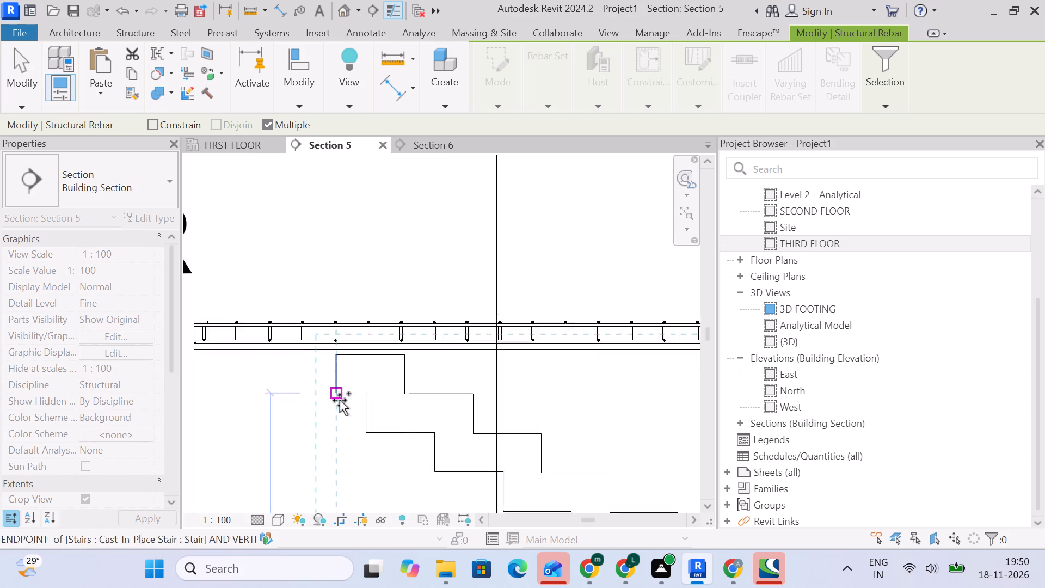
pyautogui.scroll(2, 340, 400)
pyautogui.click(335, 390)
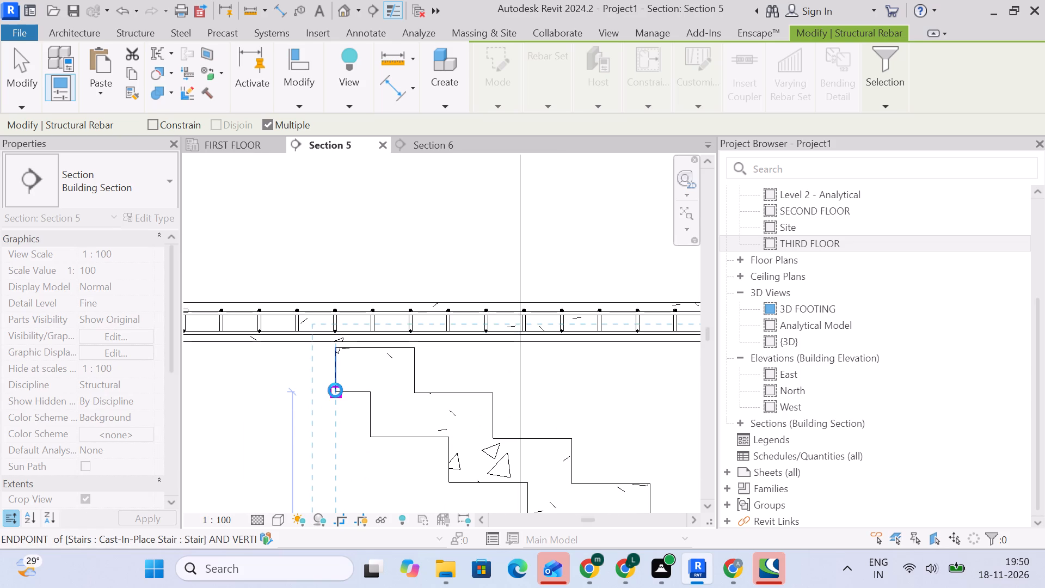
pyautogui.scroll(-5, 335, 390)
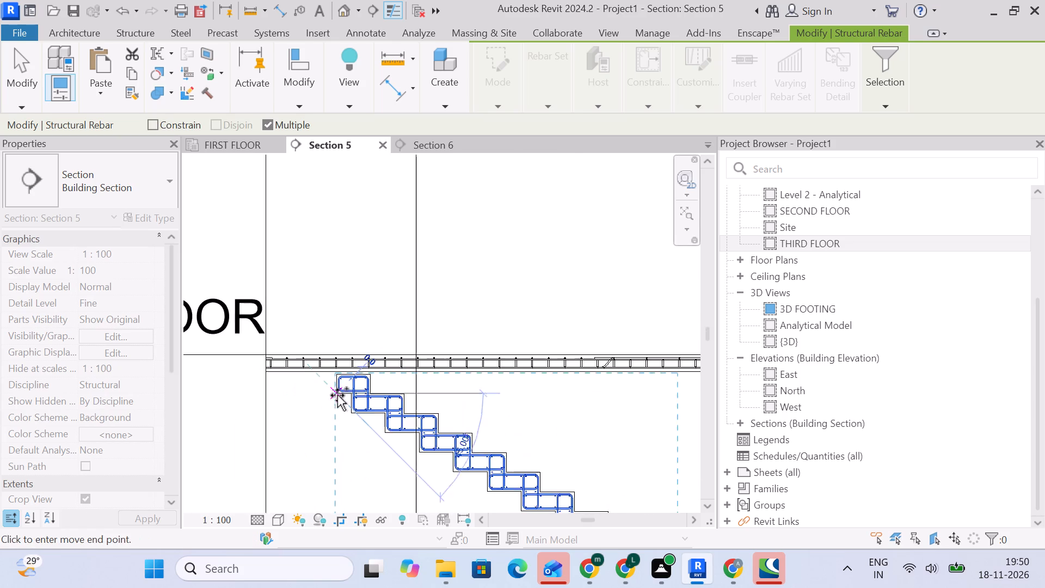
pyautogui.scroll(-6, 337, 395)
pyautogui.moveTo(396, 436); pyautogui.dragTo(374, 297, button='middle')
pyautogui.click(26, 71)
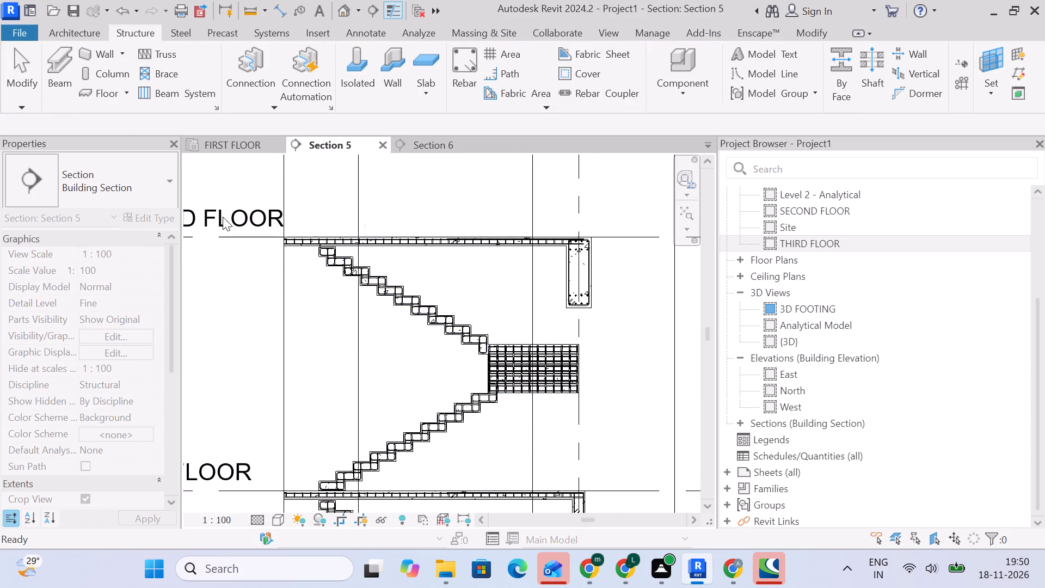
# Review the stairs in Section 5, Section 6 and the FIRST FLOOR plan, and examine them in the default 3D view.
pyautogui.scroll(-5, 401, 353)
pyautogui.moveTo(401, 353); pyautogui.dragTo(374, 301, button='middle')
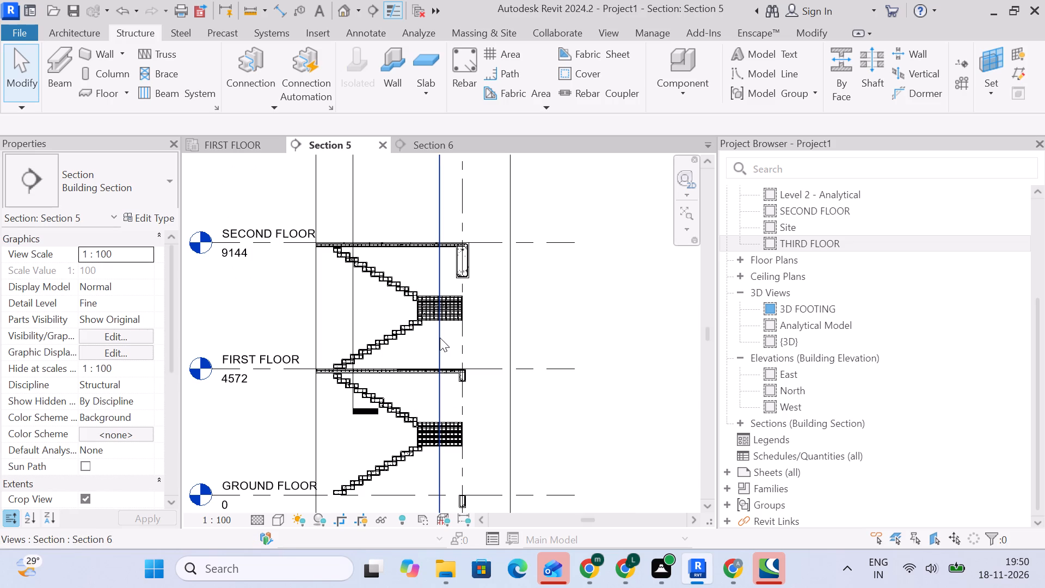
pyautogui.click(423, 146)
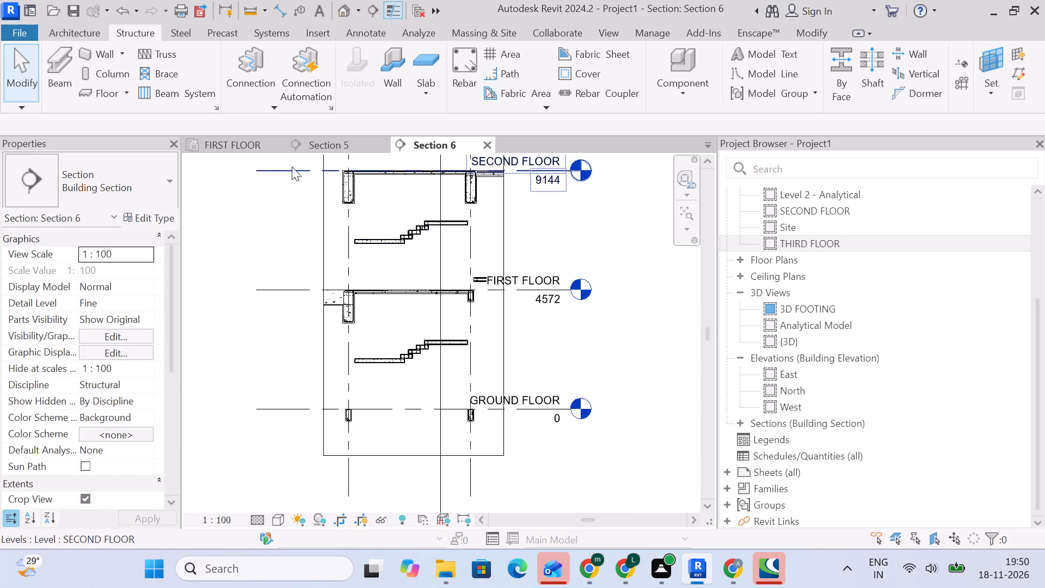
pyautogui.click(250, 147)
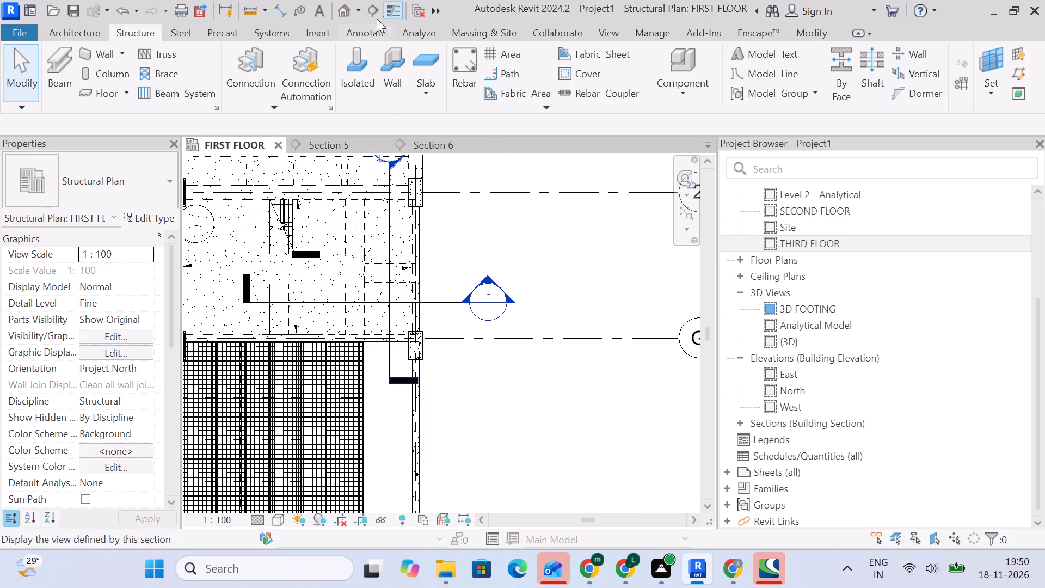
pyautogui.click(346, 3)
pyautogui.scroll(4, 447, 399)
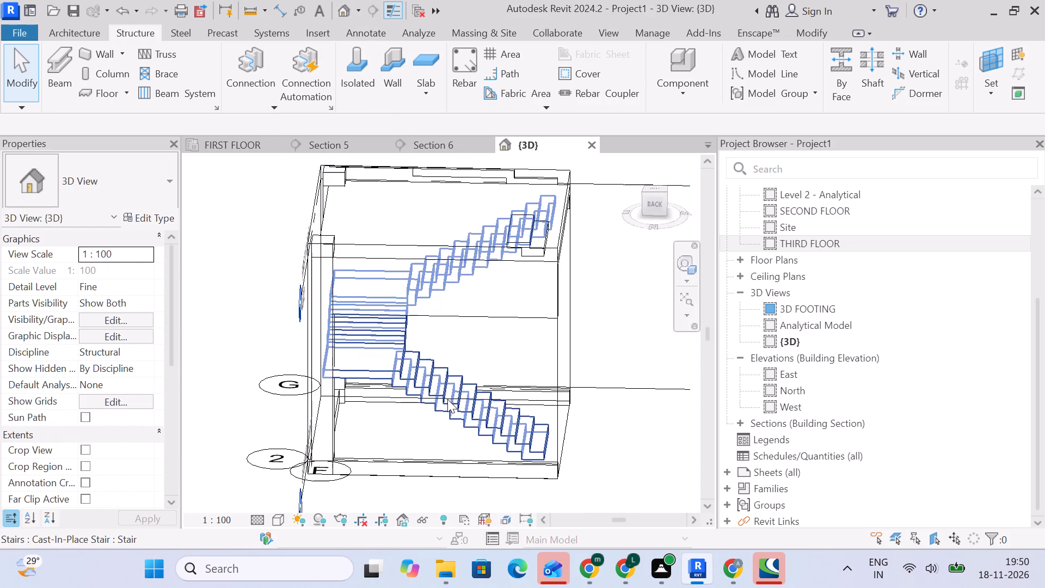
pyautogui.scroll(5, 425, 415)
pyautogui.scroll(6, 495, 393)
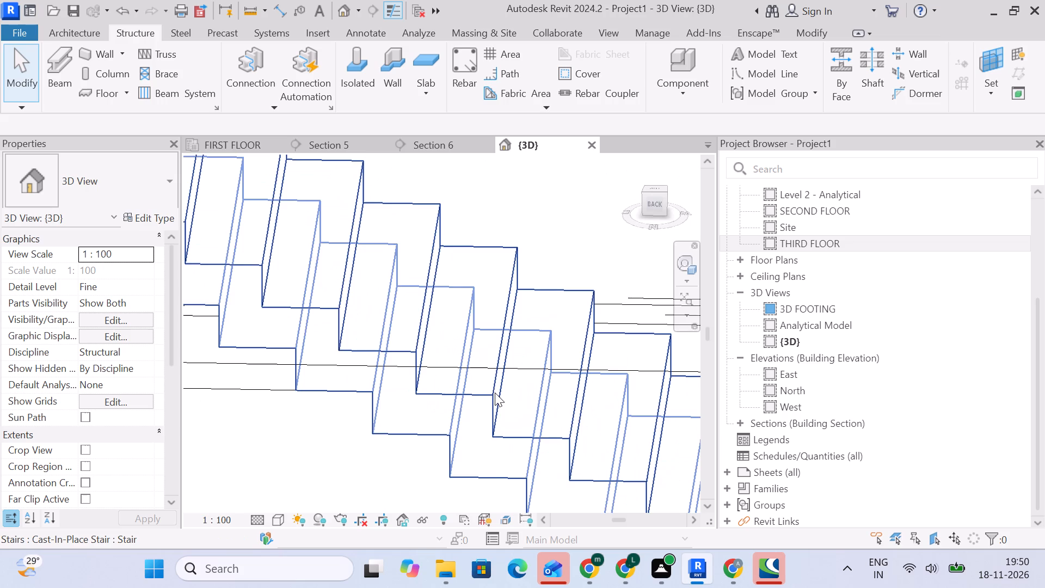
pyautogui.scroll(-17, 495, 394)
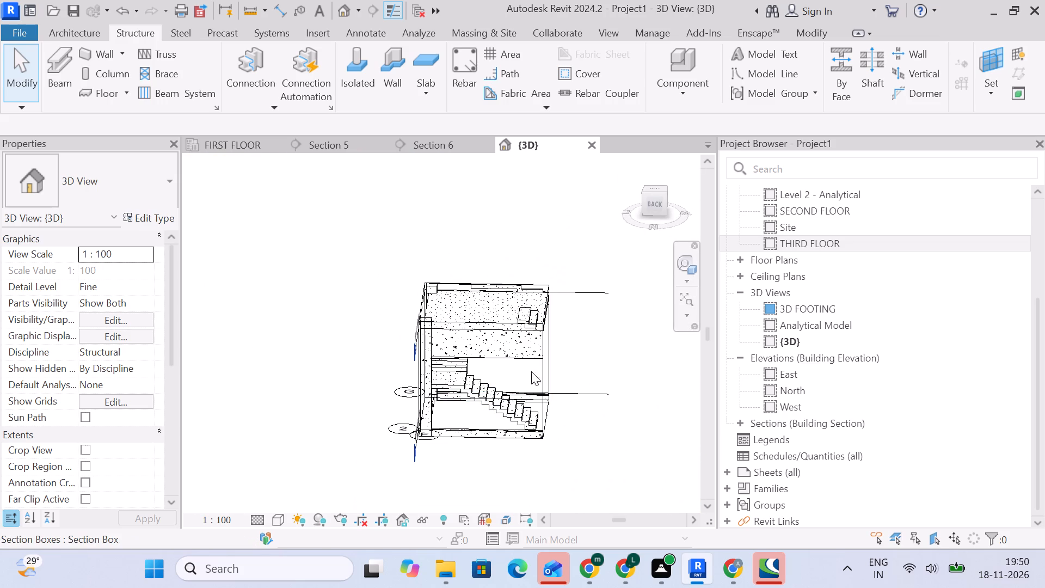
# Turn off the section box of the default 3D view.
pyautogui.scroll(-4, 46, 349)
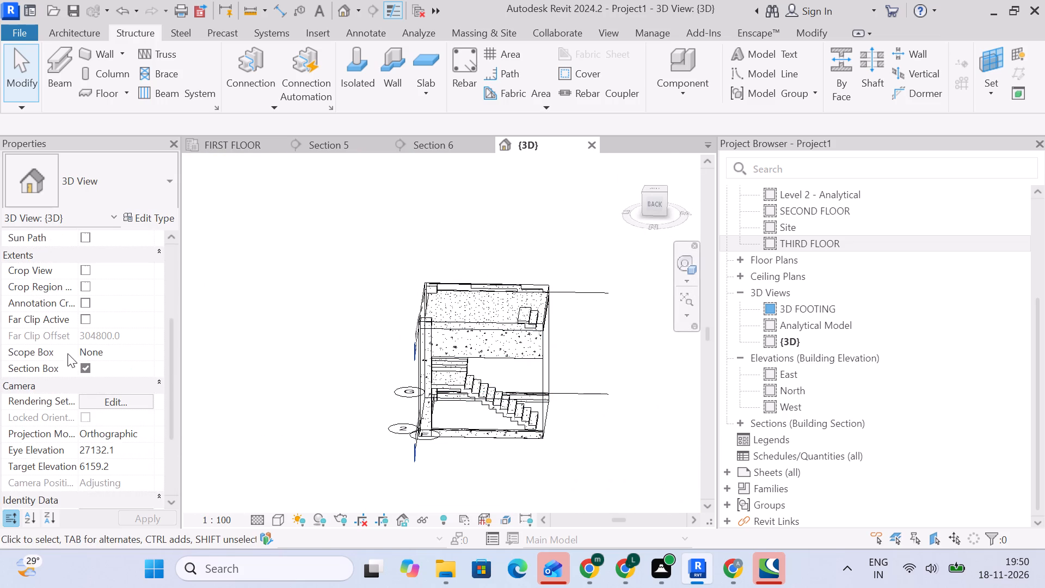
pyautogui.click(83, 367)
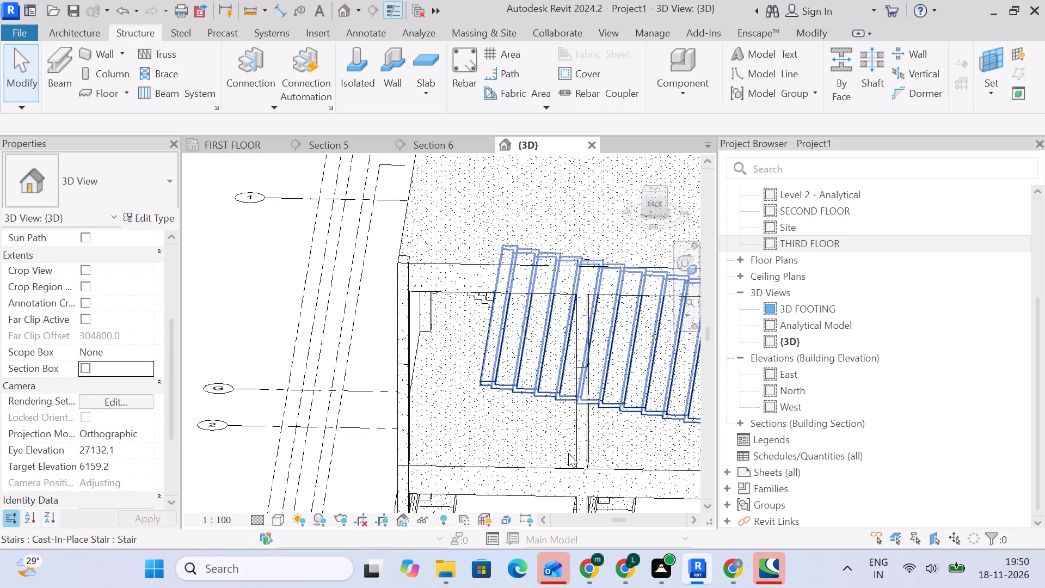
# Isolate the cast-in-place stair between FIRST FLOOR and SECOND FLOOR with a selection box in the 3D view.
pyautogui.scroll(-4, 574, 450)
pyautogui.moveTo(570, 443); pyautogui.dragTo(484, 313, button='middle')
pyautogui.scroll(-6, 533, 373)
pyautogui.moveTo(536, 382); pyautogui.dragTo(399, 353, button='middle')
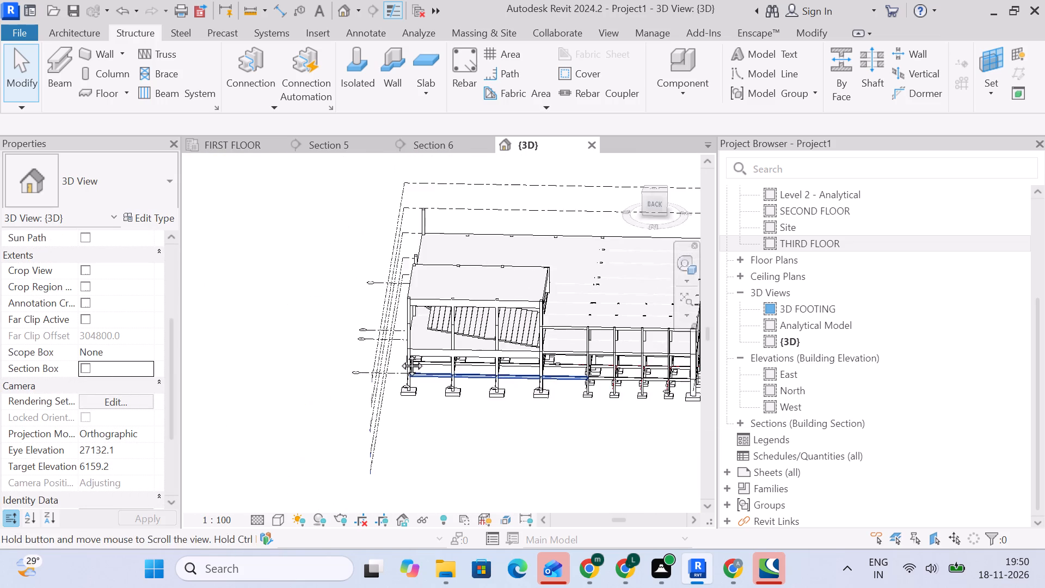
pyautogui.moveTo(399, 353); pyautogui.dragTo(399, 353, button='middle')
pyautogui.scroll(1, 442, 343)
pyautogui.keyDown('shift'); pyautogui.moveTo(545, 393); pyautogui.dragTo(556, 328, button='middle'); pyautogui.keyUp('shift')
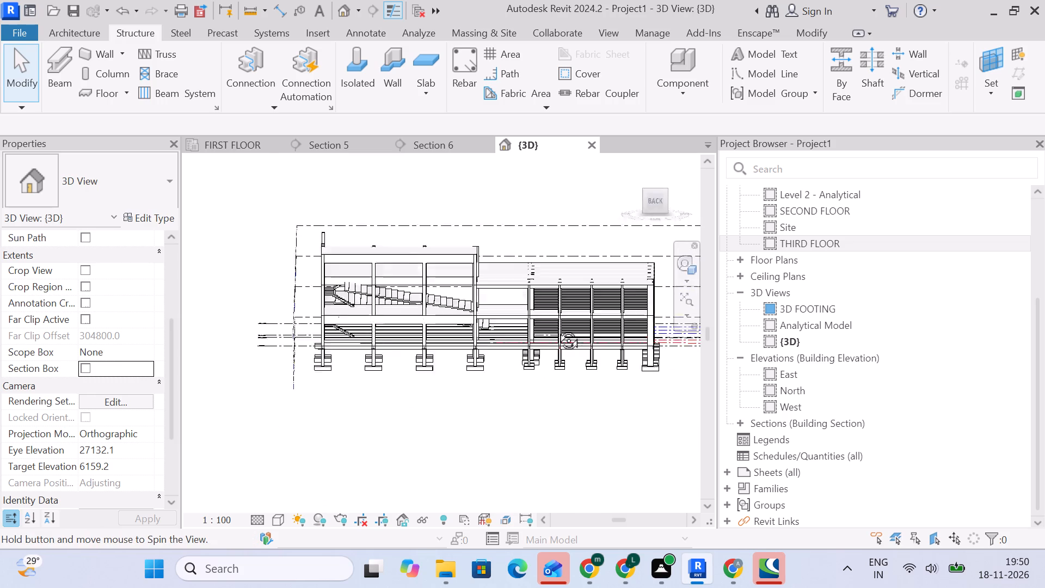
pyautogui.keyDown('shift'); pyautogui.moveTo(556, 328); pyautogui.dragTo(286, 318, button='middle'); pyautogui.keyUp('shift')
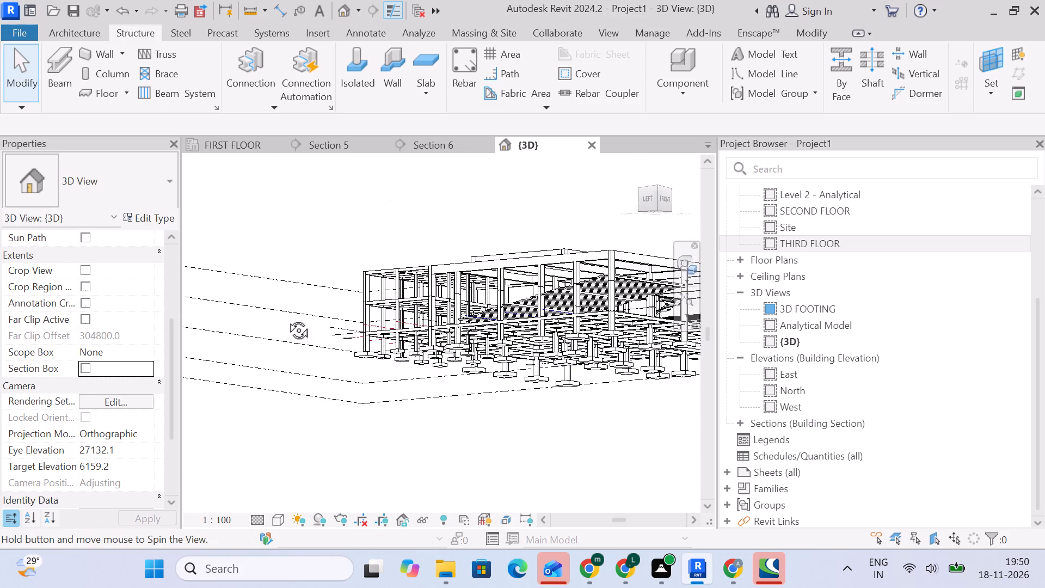
pyautogui.keyDown('shift'); pyautogui.moveTo(286, 318); pyautogui.dragTo(223, 318, button='middle'); pyautogui.keyUp('shift')
pyautogui.keyDown('shift'); pyautogui.moveTo(533, 366); pyautogui.dragTo(333, 410, button='middle'); pyautogui.keyUp('shift')
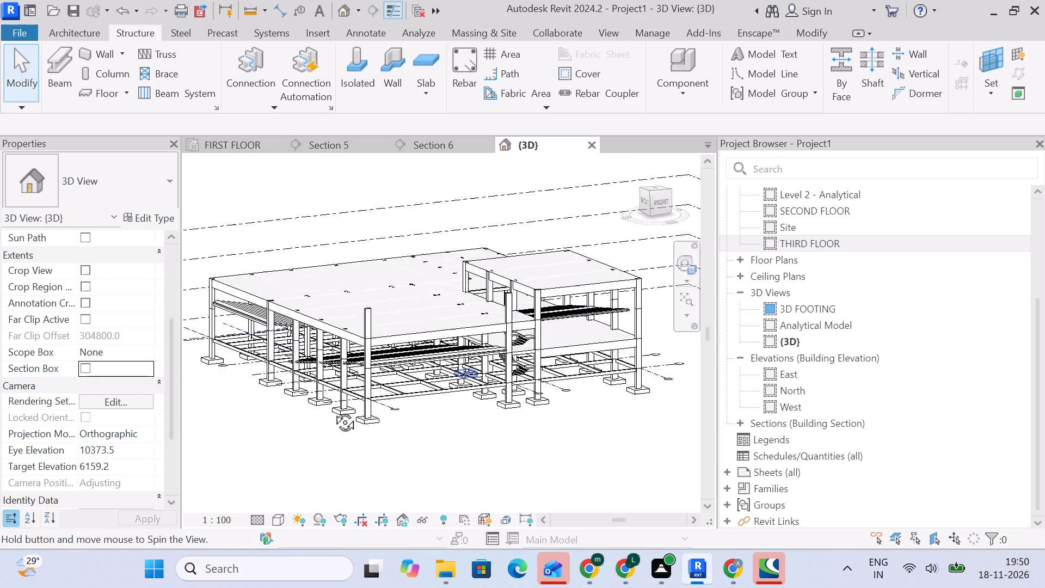
pyautogui.keyDown('shift'); pyautogui.moveTo(333, 410); pyautogui.dragTo(271, 407, button='middle'); pyautogui.keyUp('shift')
pyautogui.scroll(11, 346, 322)
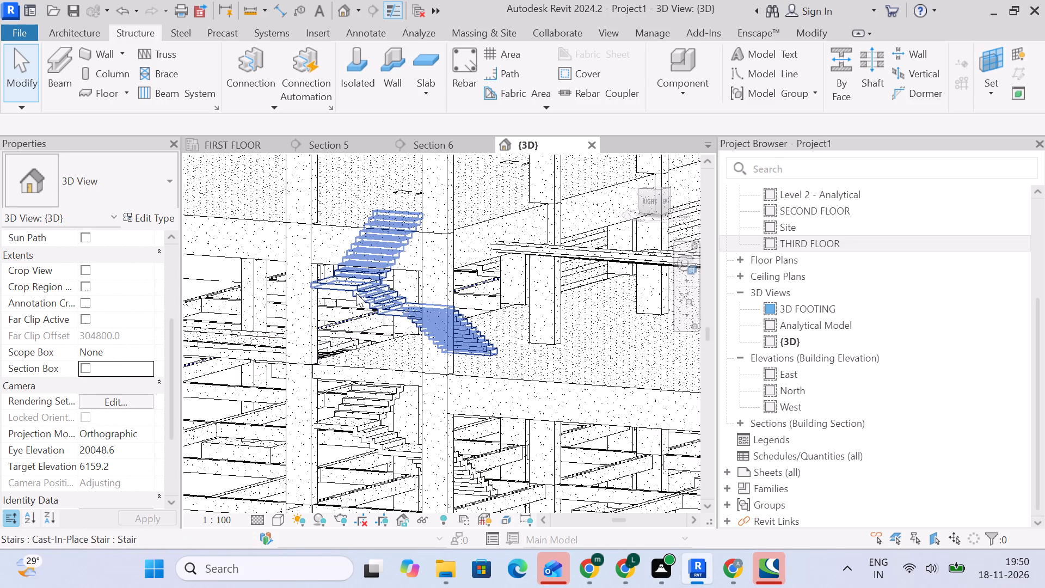
pyautogui.click(356, 293)
pyautogui.scroll(5, 356, 297)
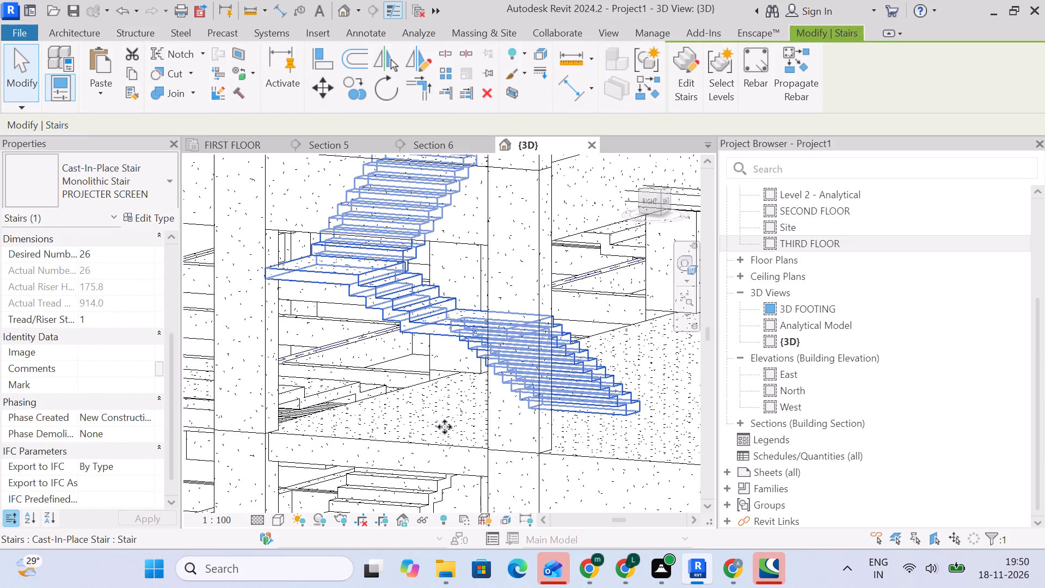
pyautogui.click(511, 93)
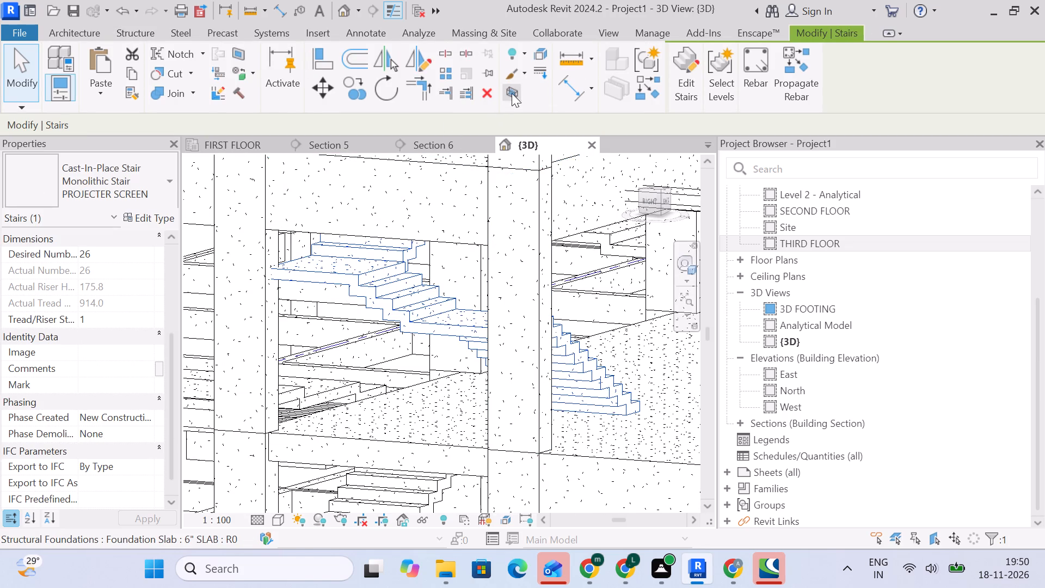
# Select everything around the isolated stair and check which element categories the selection contains.
pyautogui.click(269, 186)
pyautogui.moveTo(259, 195); pyautogui.dragTo(577, 480)
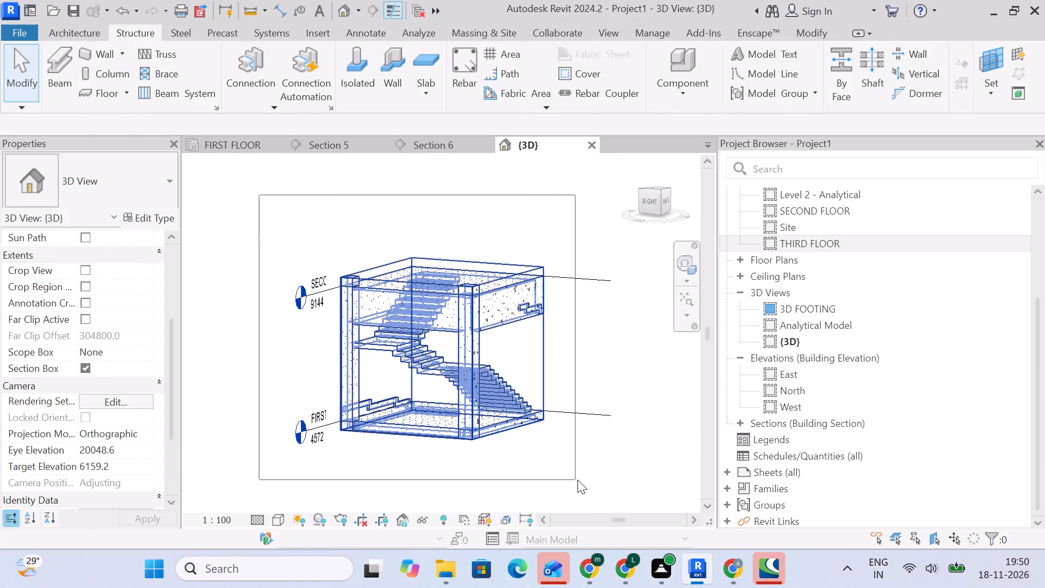
pyautogui.moveTo(577, 480); pyautogui.dragTo(589, 480)
pyautogui.click(682, 88)
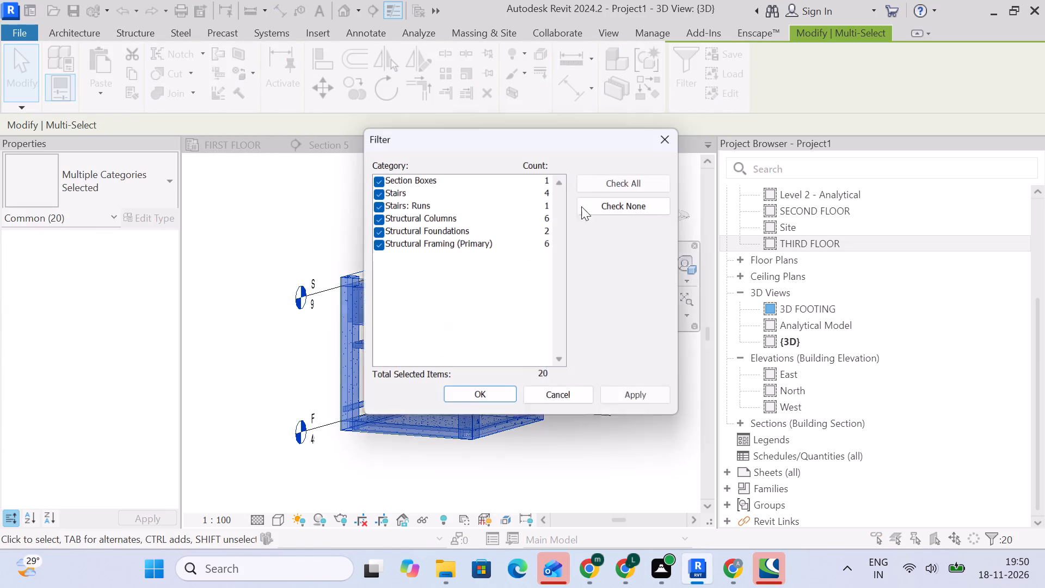
pyautogui.click(672, 137)
pyautogui.click(615, 391)
pyautogui.scroll(3, 490, 341)
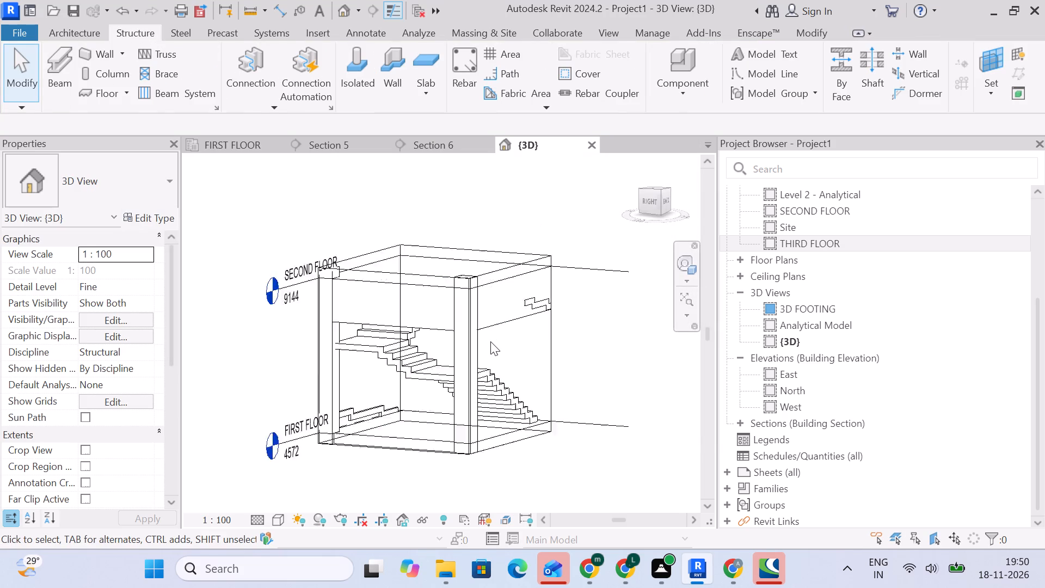
pyautogui.scroll(3, 490, 341)
pyautogui.moveTo(556, 388); pyautogui.dragTo(575, 362, button='middle')
pyautogui.scroll(-2, 575, 363)
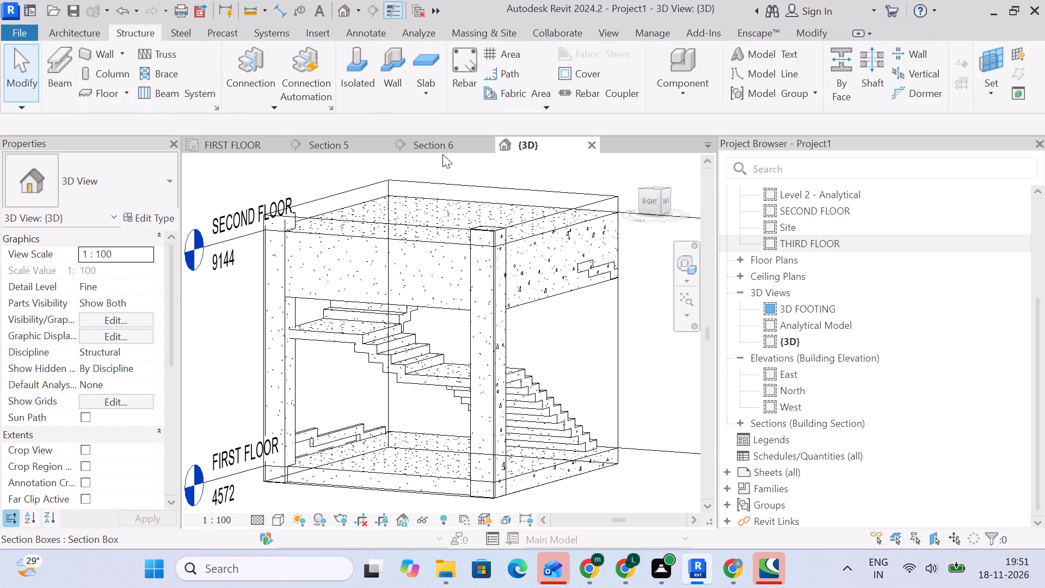
# Select only the structural rebar of both stairs in Section 5 and show it unobscured in the {3D} and Analytical Model views.
pyautogui.click(319, 144)
pyautogui.scroll(-4, 264, 259)
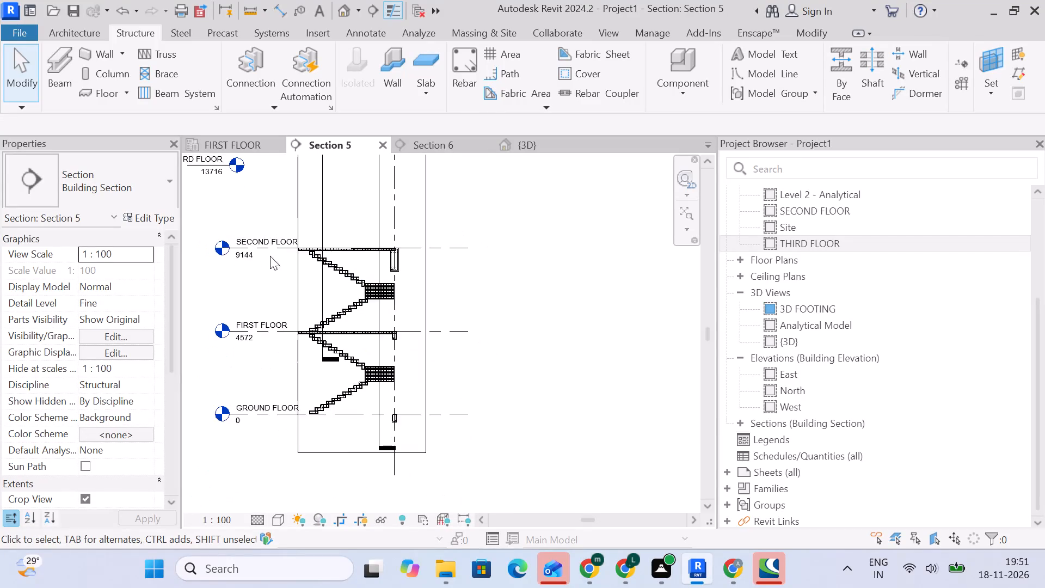
pyautogui.moveTo(271, 197); pyautogui.dragTo(427, 462)
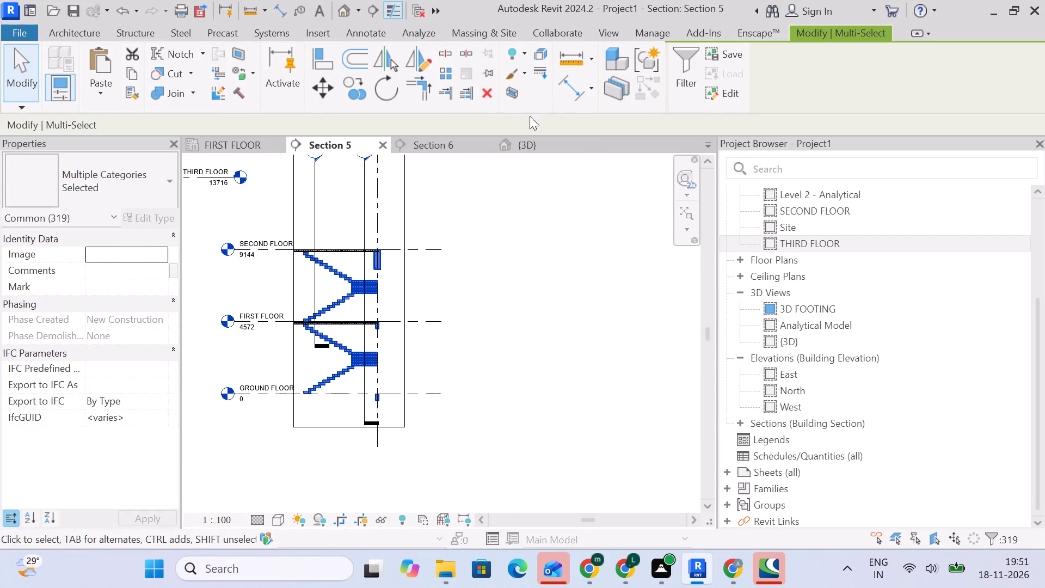
pyautogui.click(678, 75)
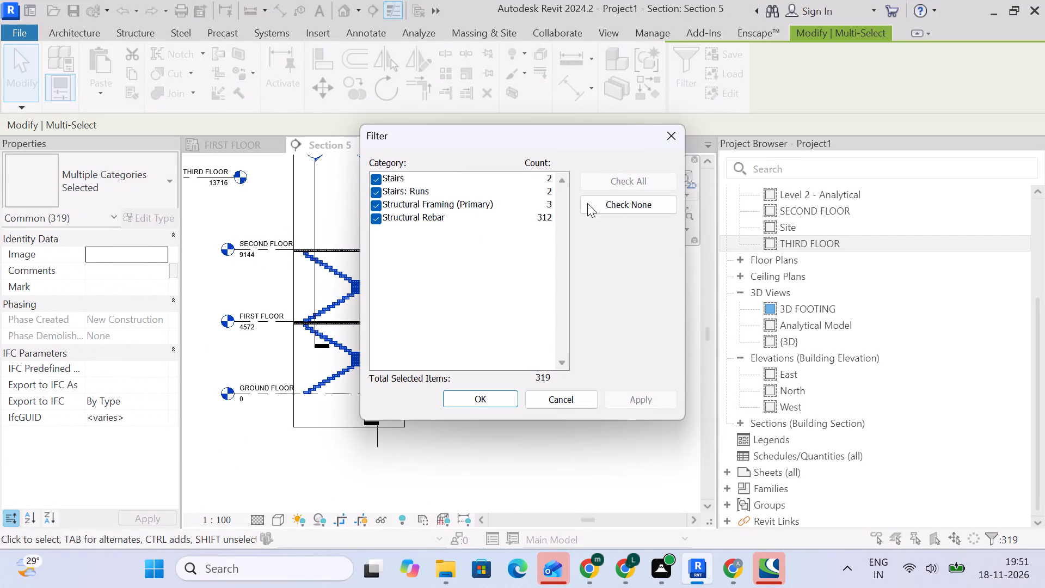
pyautogui.click(611, 202)
pyautogui.click(374, 214)
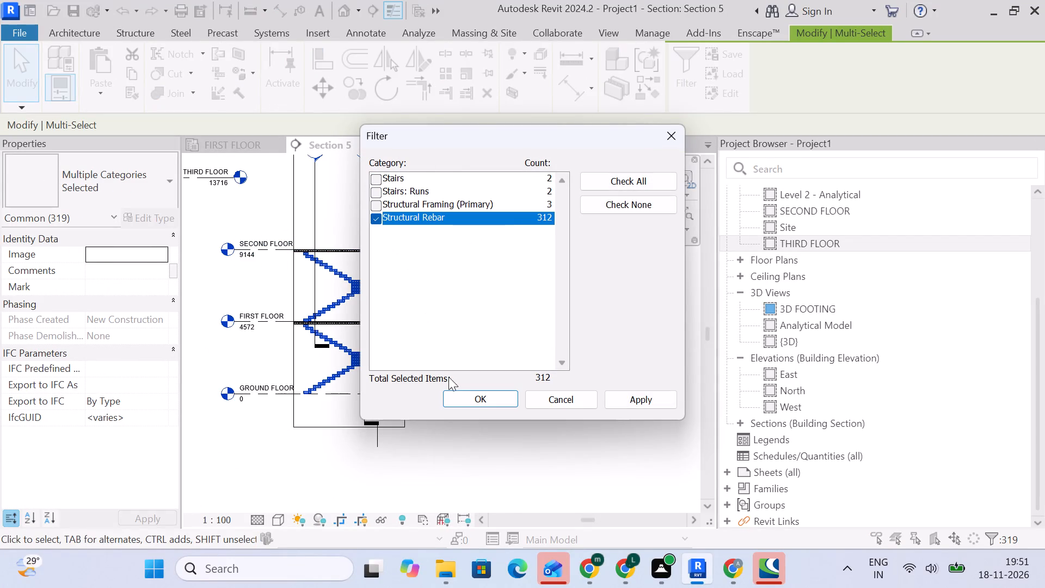
pyautogui.click(461, 401)
pyautogui.scroll(3, 416, 373)
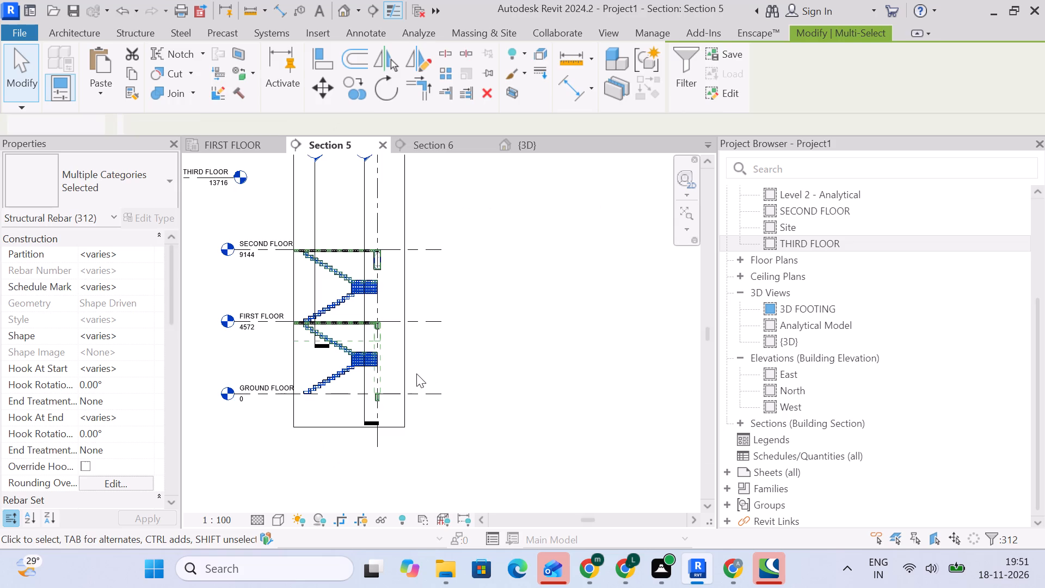
pyautogui.moveTo(458, 372); pyautogui.dragTo(549, 362, button='middle')
pyautogui.moveTo(559, 345); pyautogui.dragTo(580, 357, button='middle')
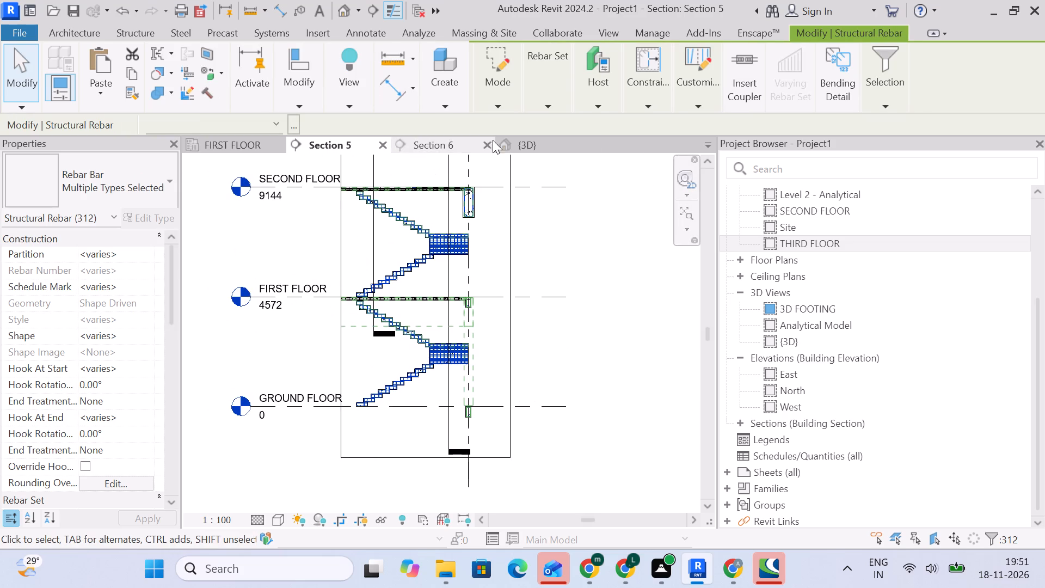
pyautogui.click(518, 144)
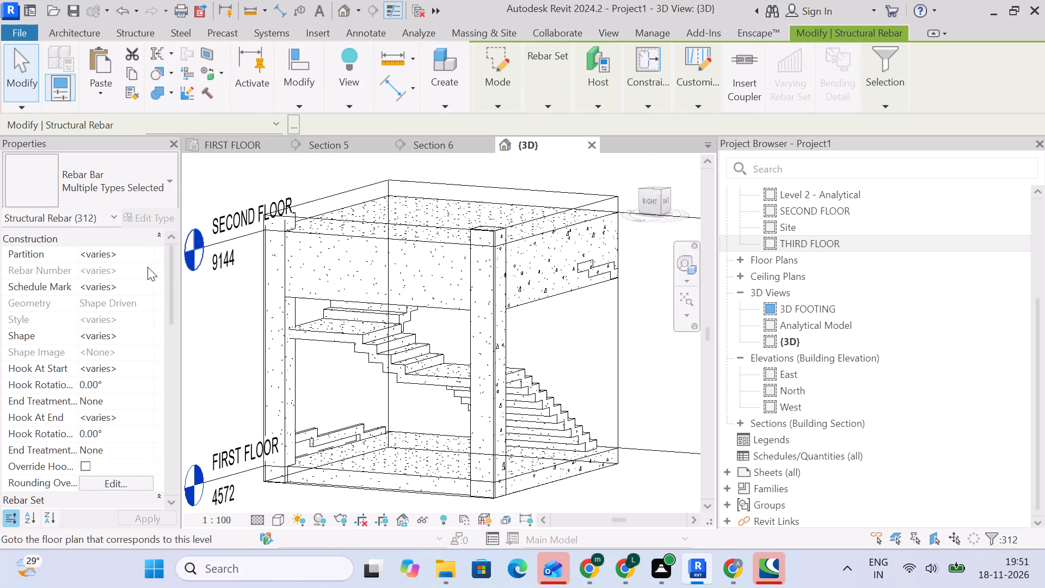
pyautogui.scroll(-4, 146, 273)
pyautogui.click(124, 405)
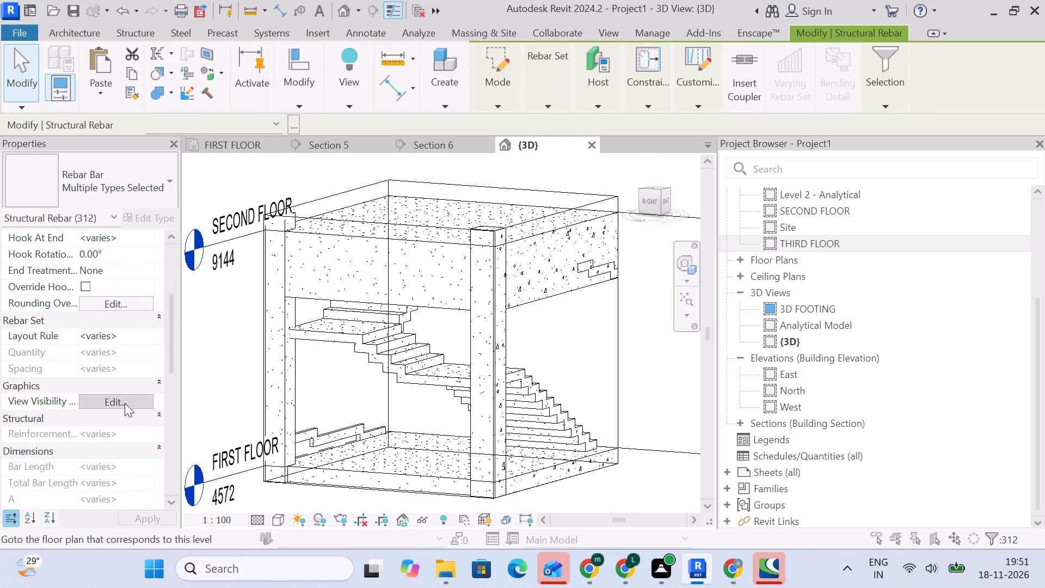
pyautogui.click(650, 211)
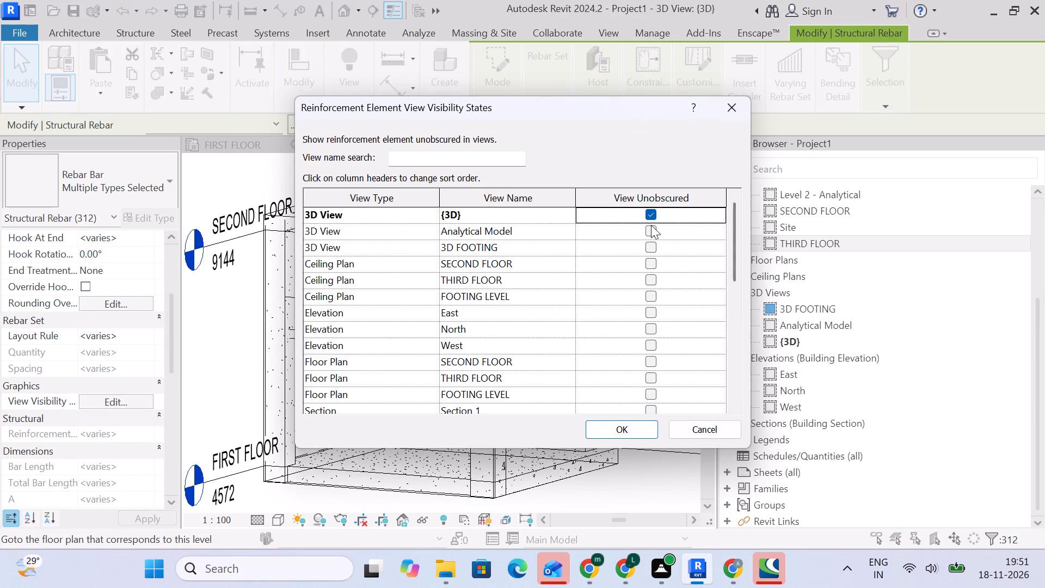
pyautogui.click(651, 230)
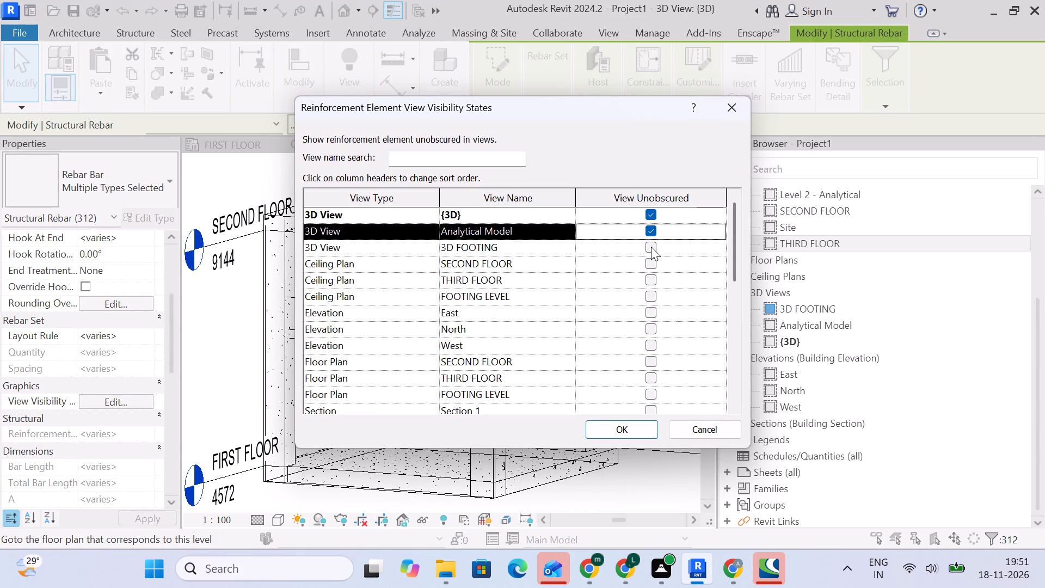
pyautogui.click(651, 247)
pyautogui.click(651, 247)
pyautogui.click(610, 425)
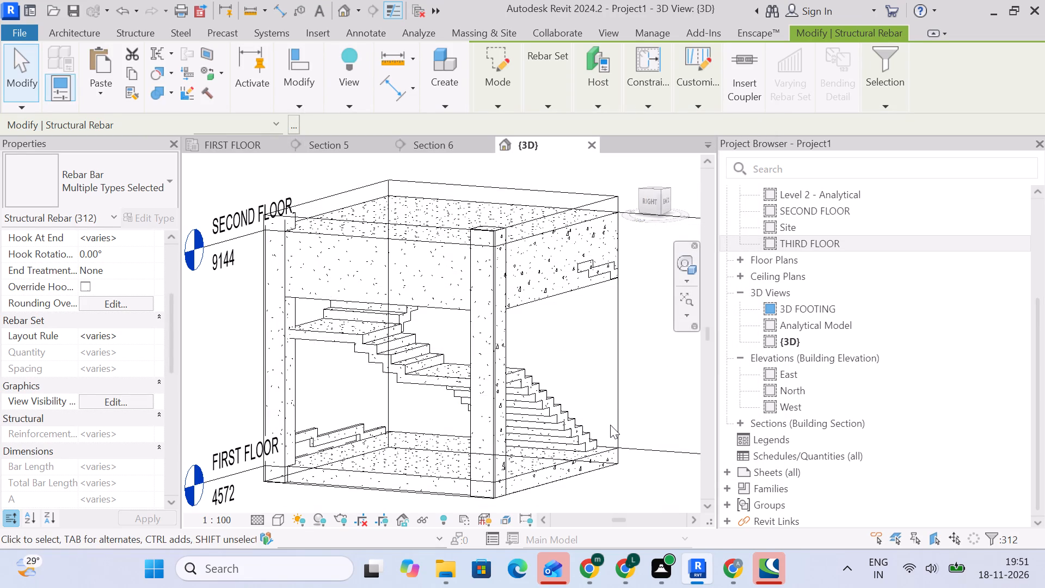
pyautogui.click(652, 364)
# Add the Structure discipline to the category filter in the {3D} view's Visibility/Graphic Overrides.
pyautogui.click(605, 30)
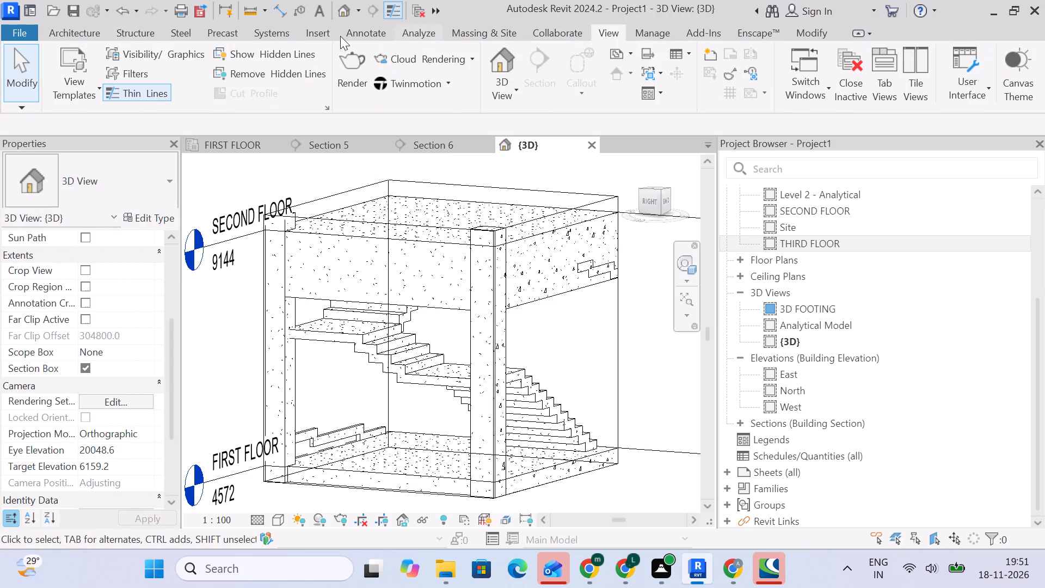
pyautogui.click(169, 49)
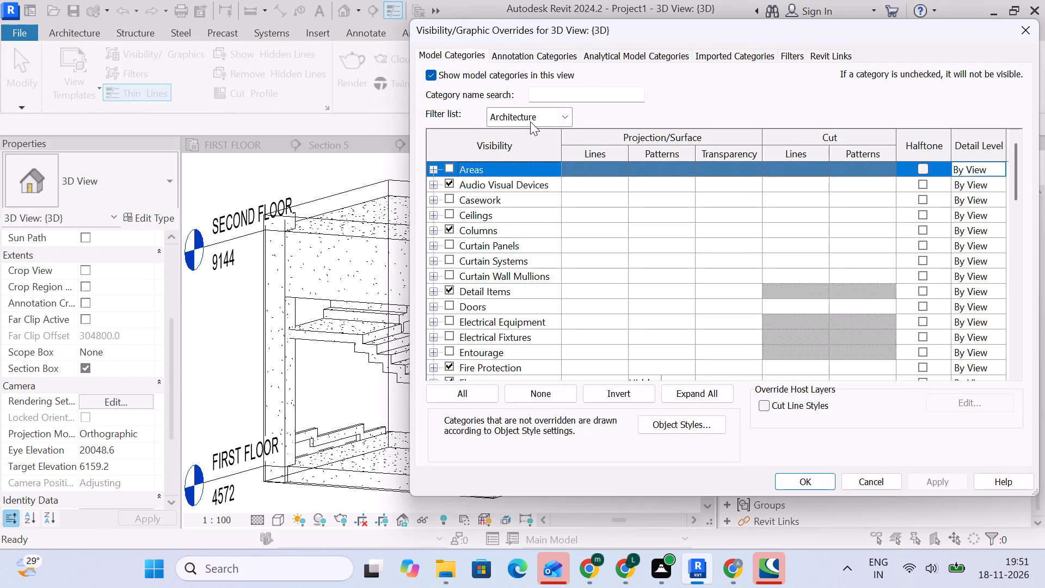
pyautogui.click(533, 120)
pyautogui.click(488, 147)
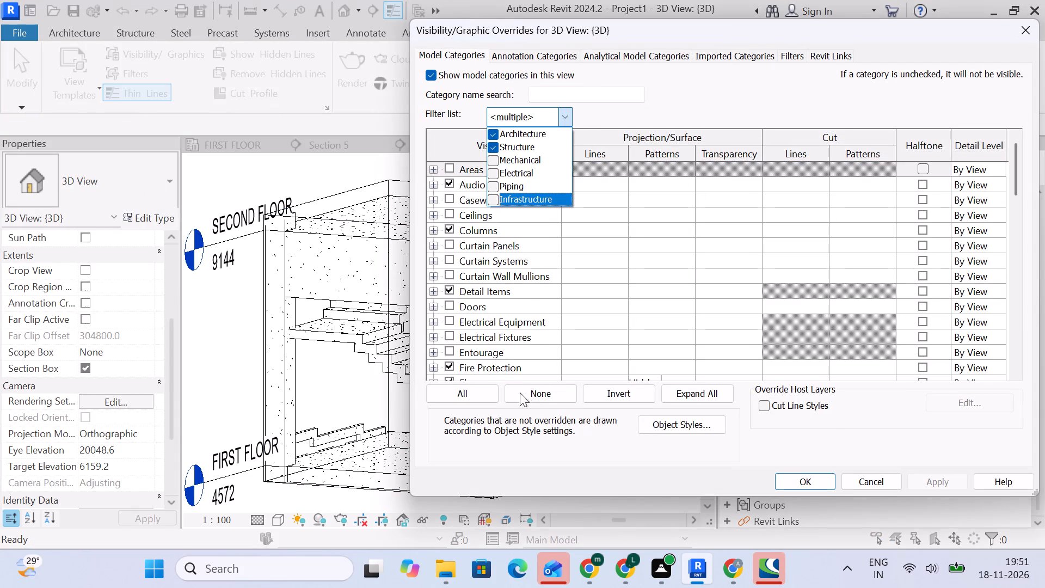
pyautogui.doubleClick(526, 145)
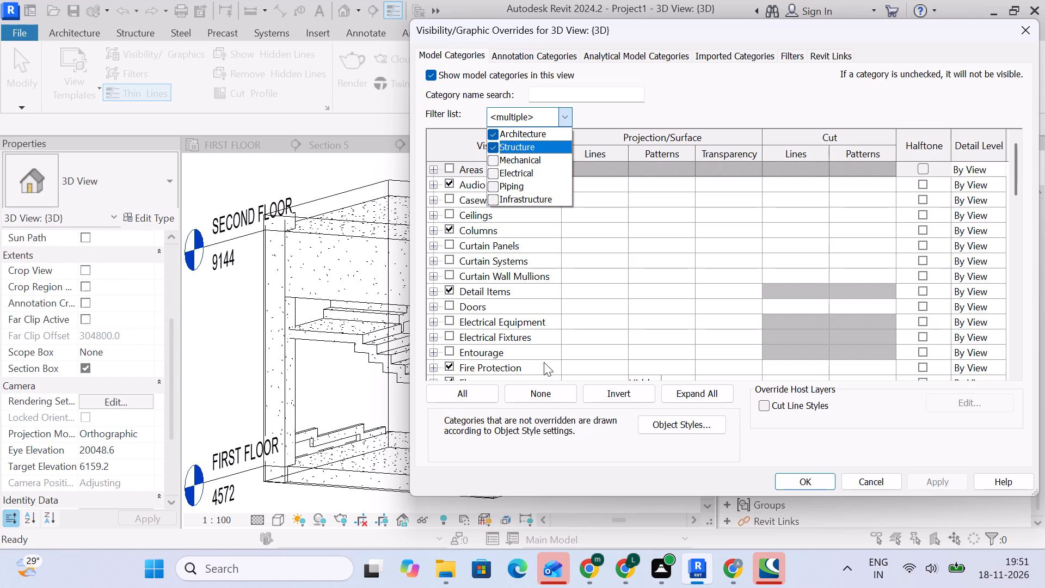
pyautogui.click(798, 477)
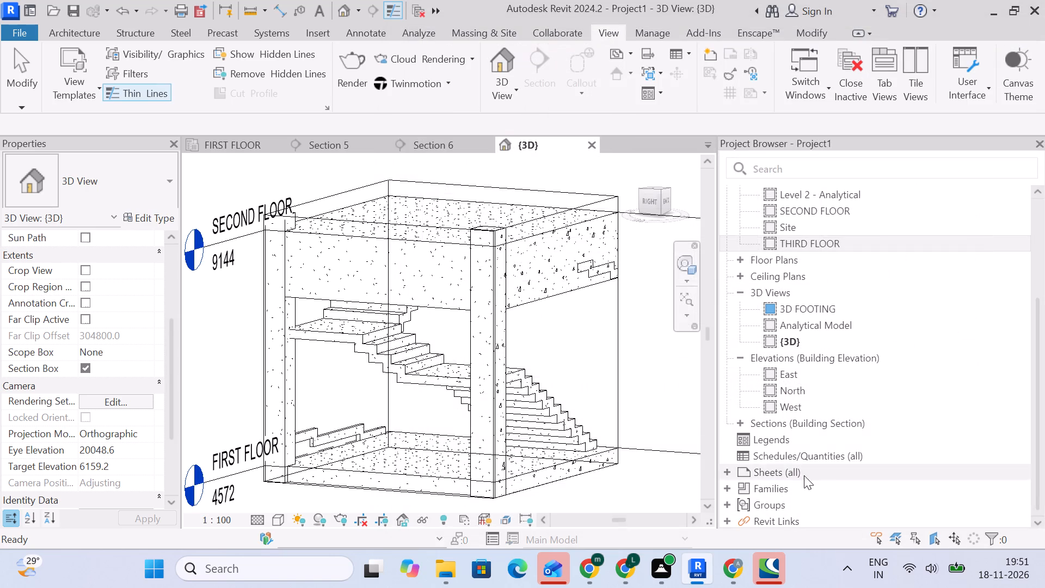
pyautogui.click(665, 360)
# Make all architecture and structure model categories visible in the {3D} view's Visibility/Graphic Overrides.
pyautogui.click(138, 41)
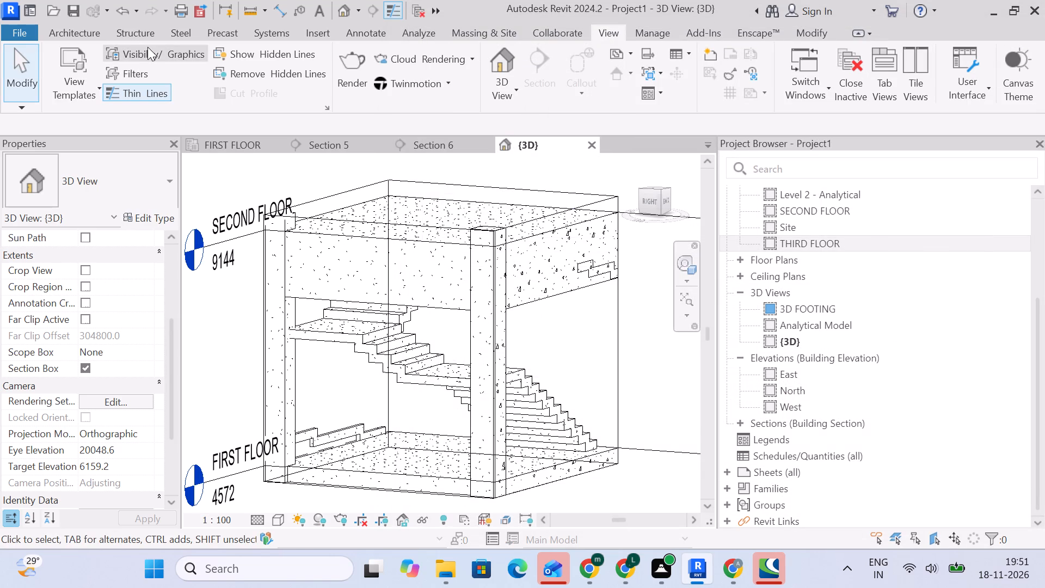
pyautogui.click(151, 49)
pyautogui.click(515, 114)
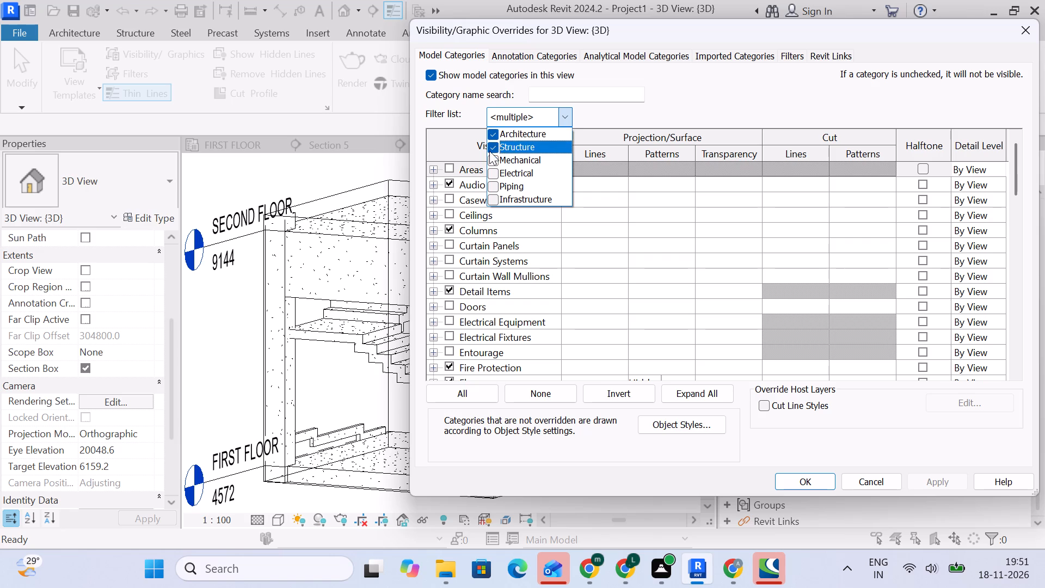
pyautogui.click(567, 110)
pyautogui.scroll(-17, 501, 228)
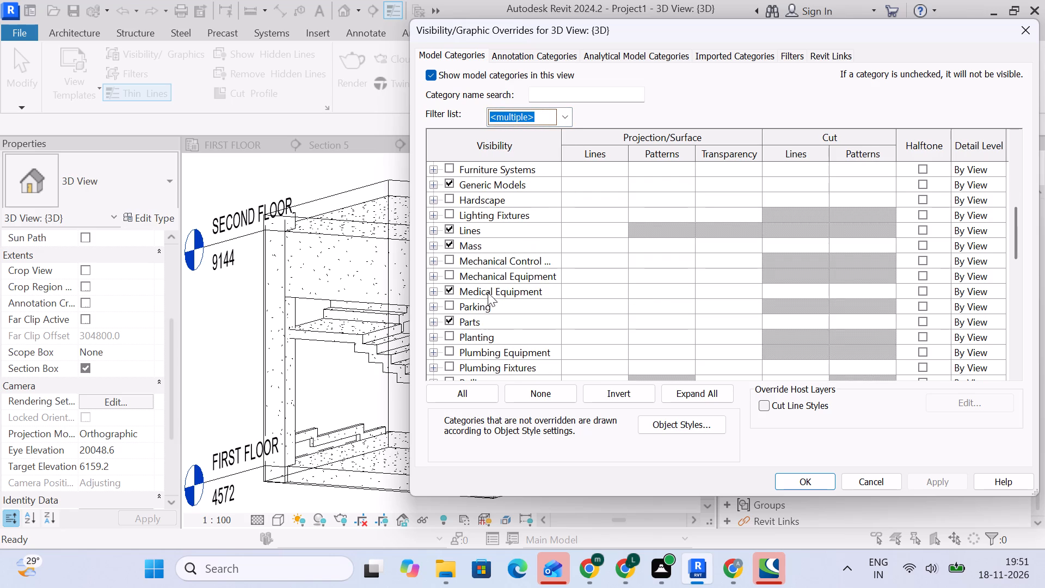
pyautogui.click(440, 391)
pyautogui.click(468, 324)
pyautogui.click(451, 347)
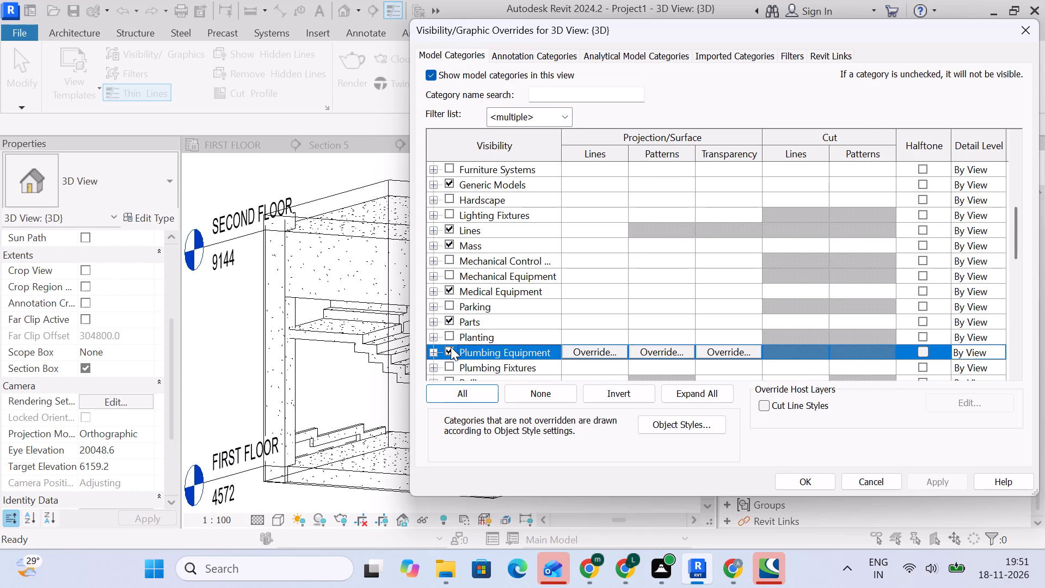
pyautogui.click(447, 389)
pyautogui.click(453, 366)
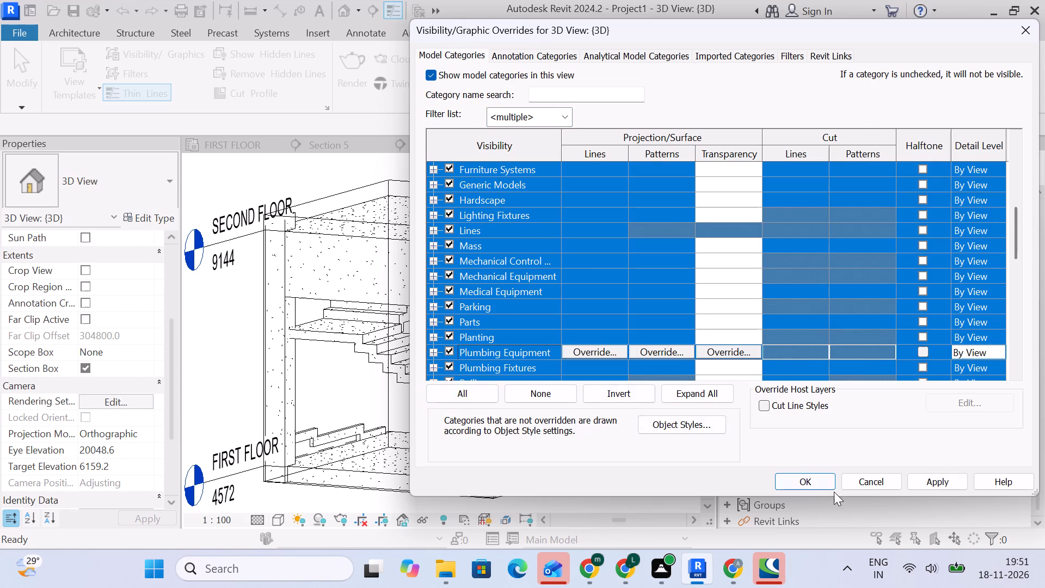
pyautogui.click(825, 485)
# Delete the 900mm railings beside the lower flight and landing of the reinforced stair in the section-boxed {3D} view.
pyautogui.scroll(-2, 576, 351)
pyautogui.moveTo(573, 352); pyautogui.dragTo(483, 311, button='middle')
pyautogui.scroll(-1, 483, 311)
pyautogui.click(582, 317)
pyautogui.scroll(5, 434, 342)
pyautogui.scroll(3, 379, 350)
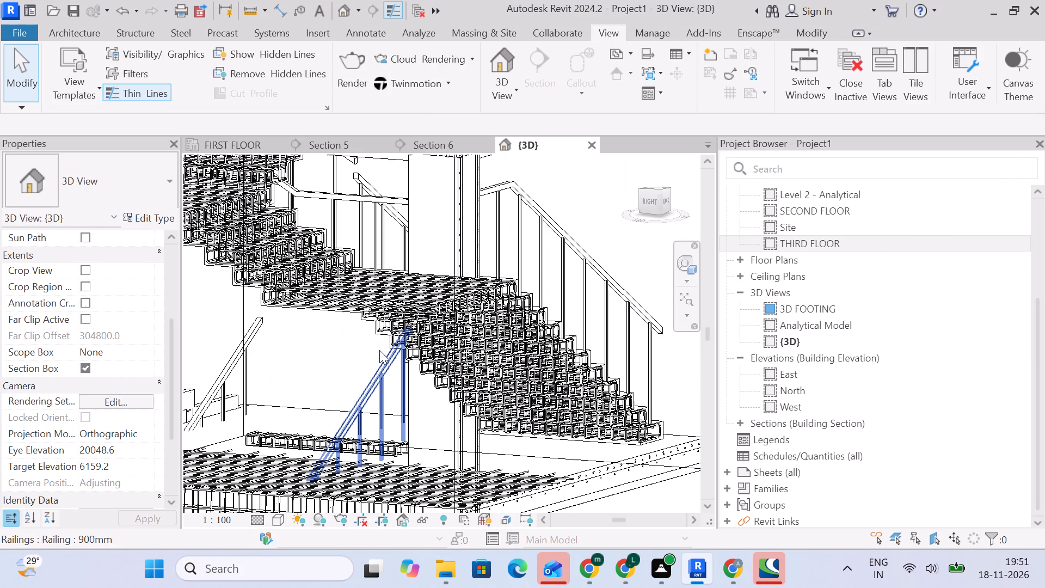
pyautogui.click(579, 259)
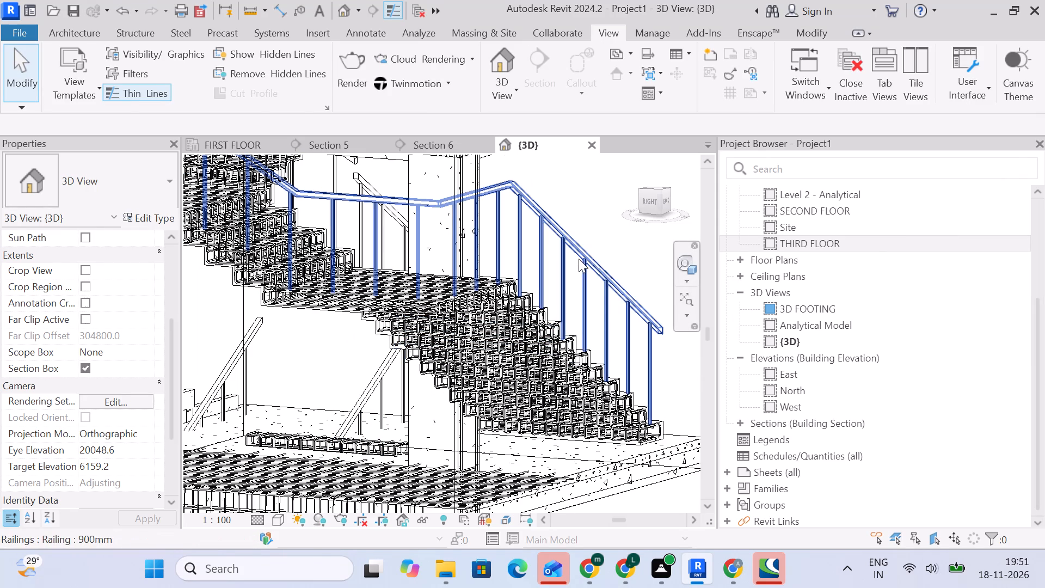
pyautogui.press('Delete')
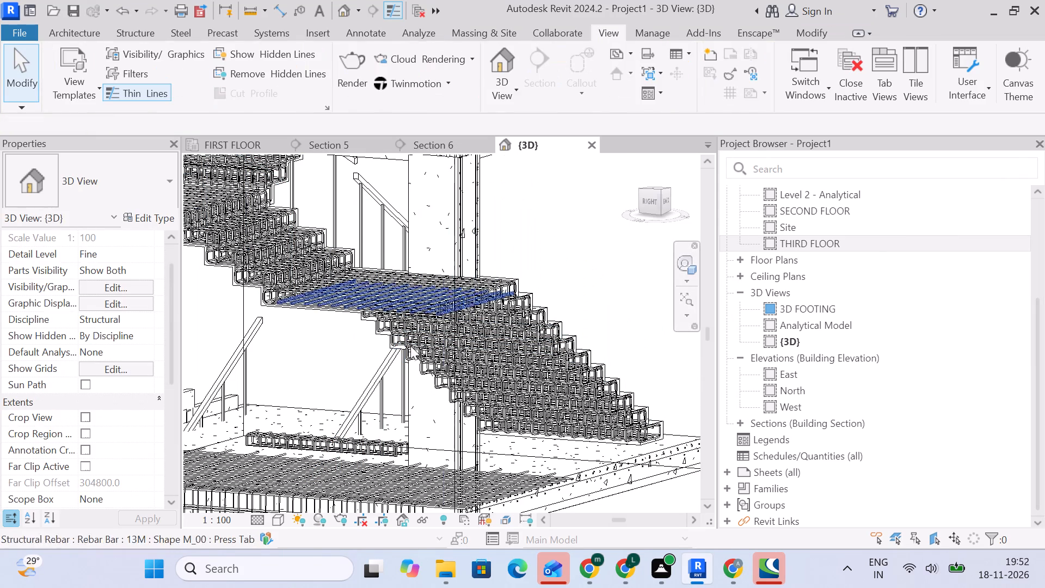
pyautogui.click(383, 390)
pyautogui.press('Delete')
pyautogui.click(395, 205)
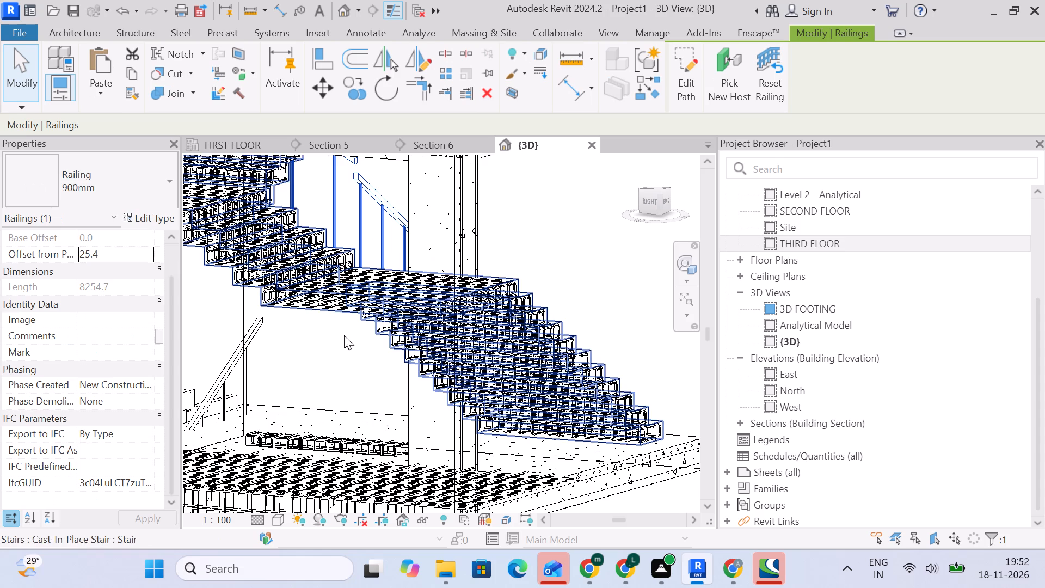
pyautogui.click(236, 352)
pyautogui.press('Delete')
# Delete the remaining 900mm railing that runs along the inner side of the reinforced stair's flights.
pyautogui.scroll(-4, 294, 351)
pyautogui.moveTo(304, 354); pyautogui.dragTo(313, 360, button='middle')
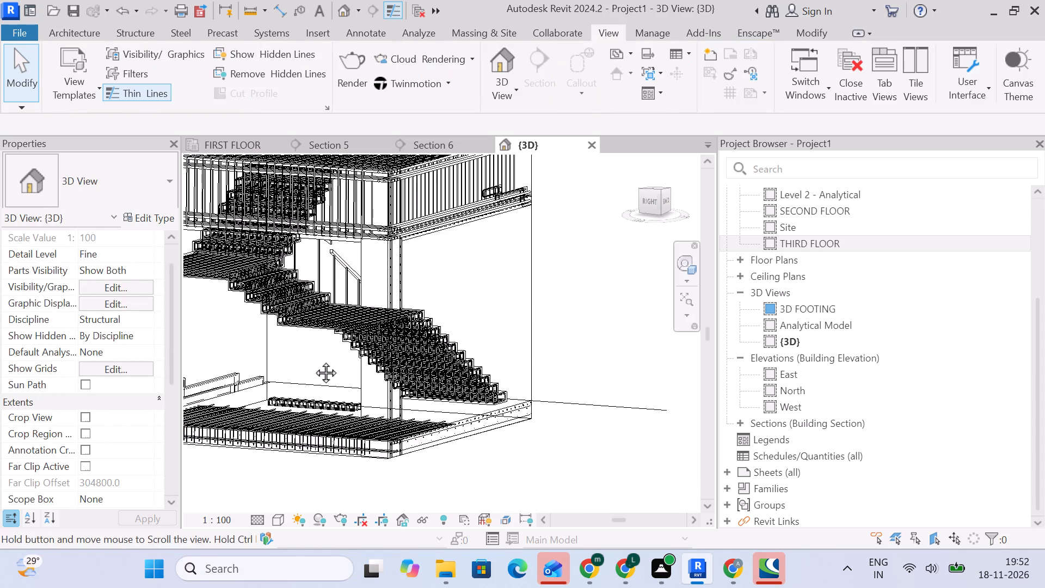
pyautogui.moveTo(313, 360); pyautogui.dragTo(371, 397, button='middle')
pyautogui.scroll(1, 371, 397)
pyautogui.click(411, 299)
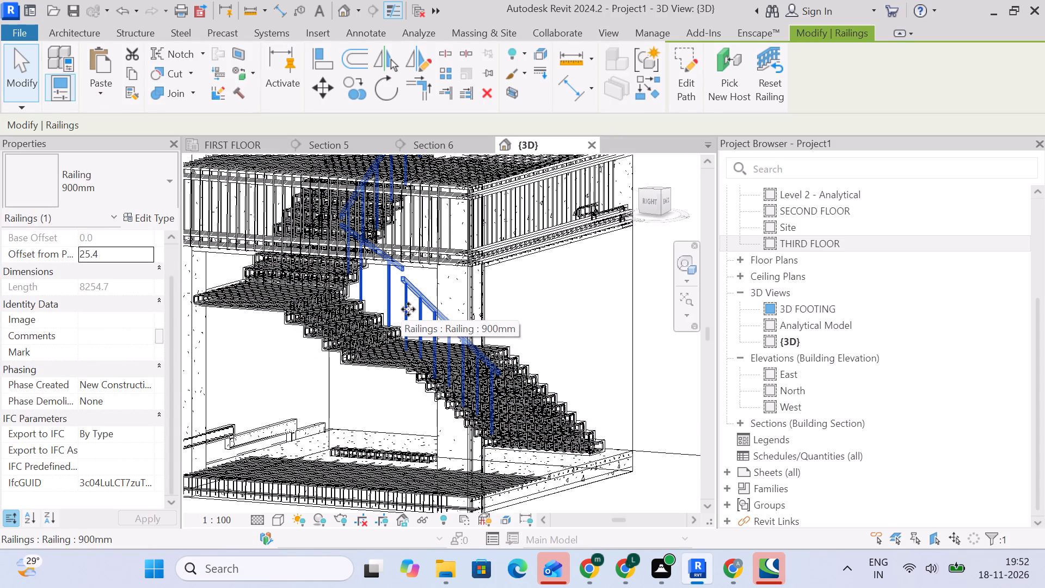
pyautogui.press('Delete')
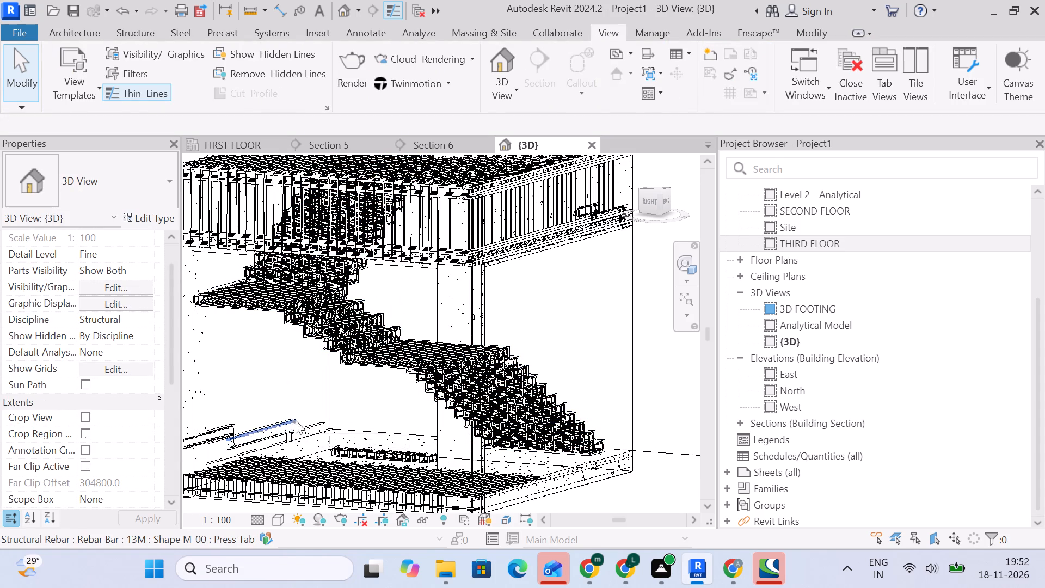
# Turn off the section box of the {3D} view so the whole model is shown.
pyautogui.scroll(8, 313, 425)
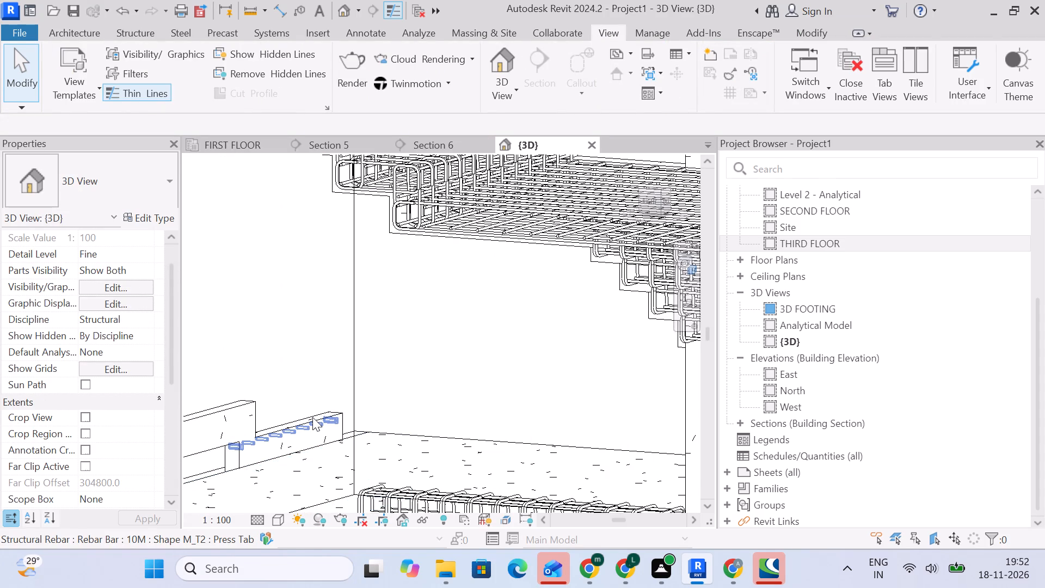
pyautogui.scroll(-10, 312, 416)
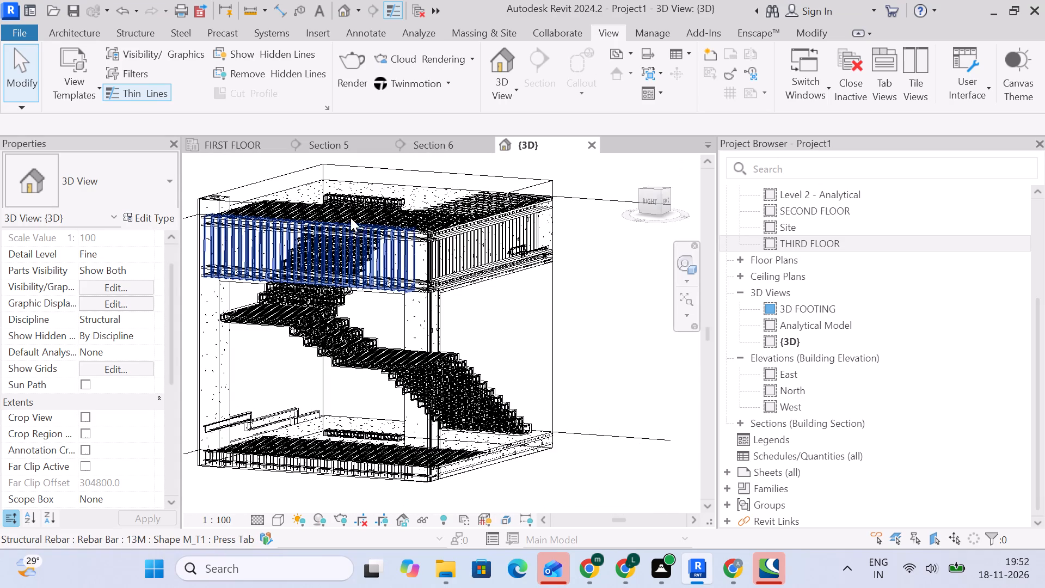
pyautogui.scroll(-3, 432, 338)
pyautogui.scroll(4, 464, 438)
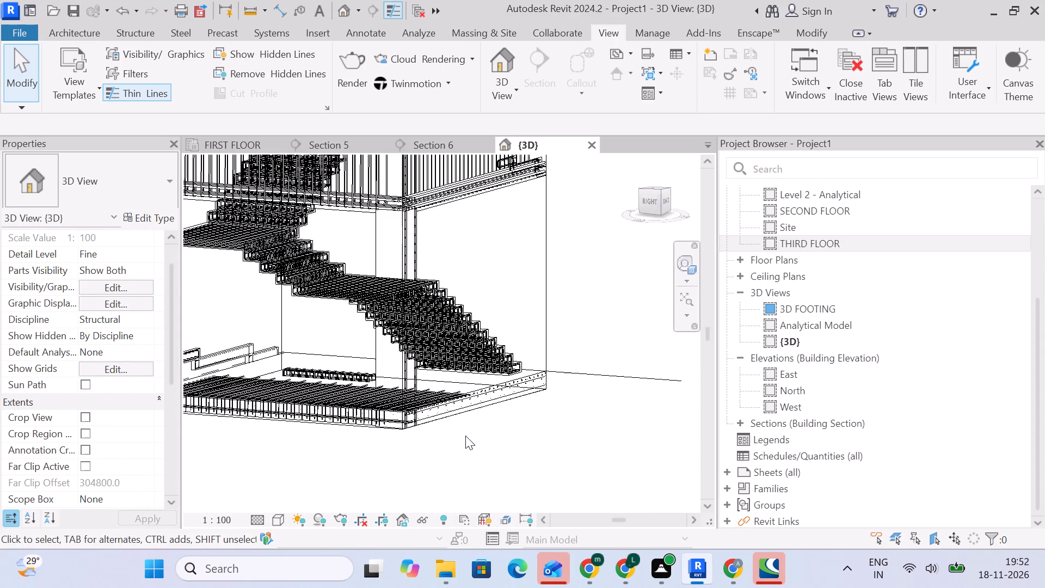
pyautogui.scroll(-5, 464, 421)
pyautogui.click(509, 350)
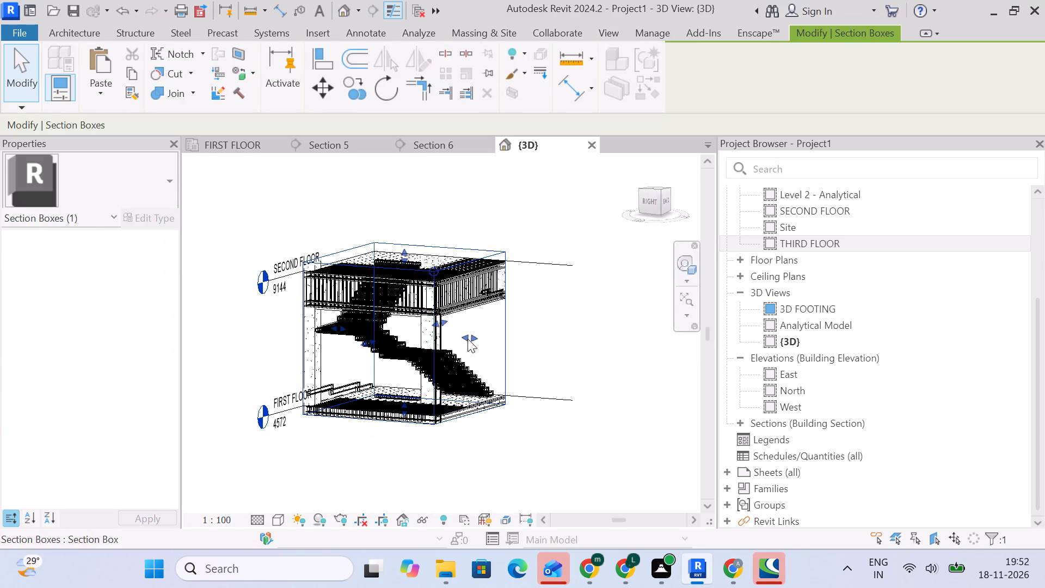
pyautogui.click(233, 307)
pyautogui.scroll(-6, 130, 352)
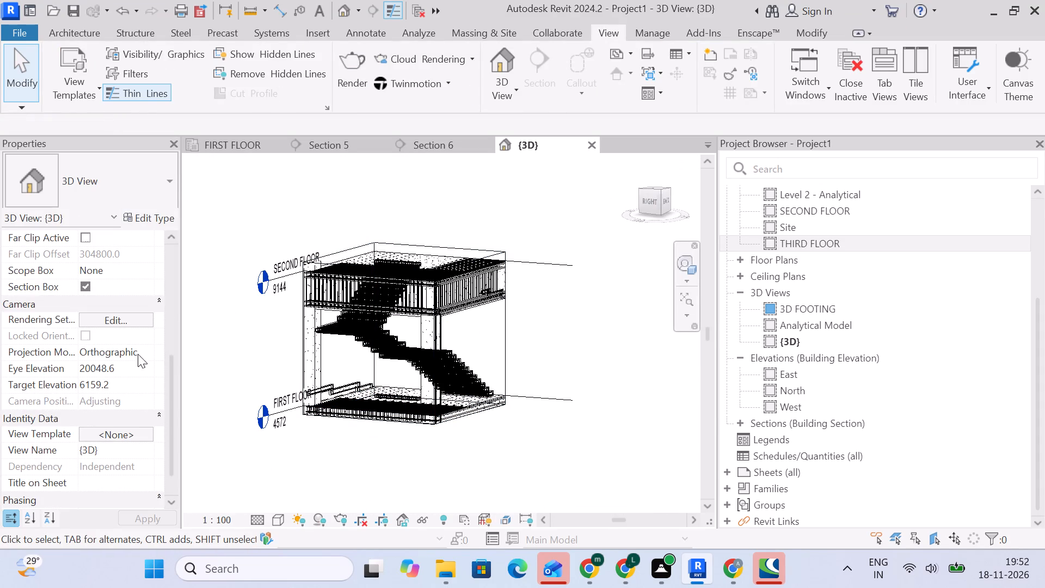
pyautogui.click(82, 286)
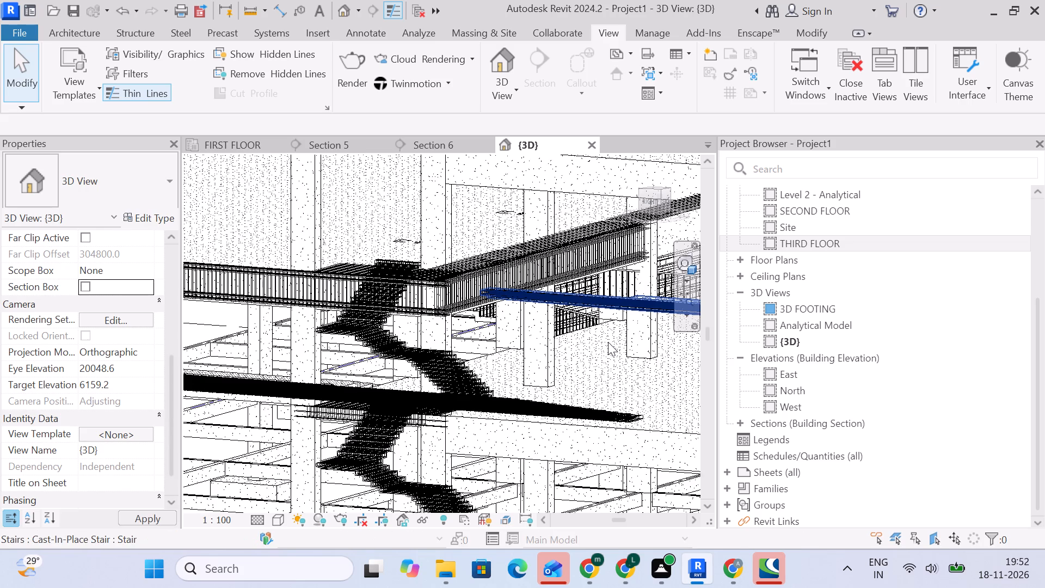
# Examine the rebar in the flights and landings of the cast-in-place stair within the full model.
pyautogui.moveTo(447, 413); pyautogui.dragTo(439, 290, button='middle')
pyautogui.scroll(6, 341, 339)
pyautogui.scroll(5, 482, 396)
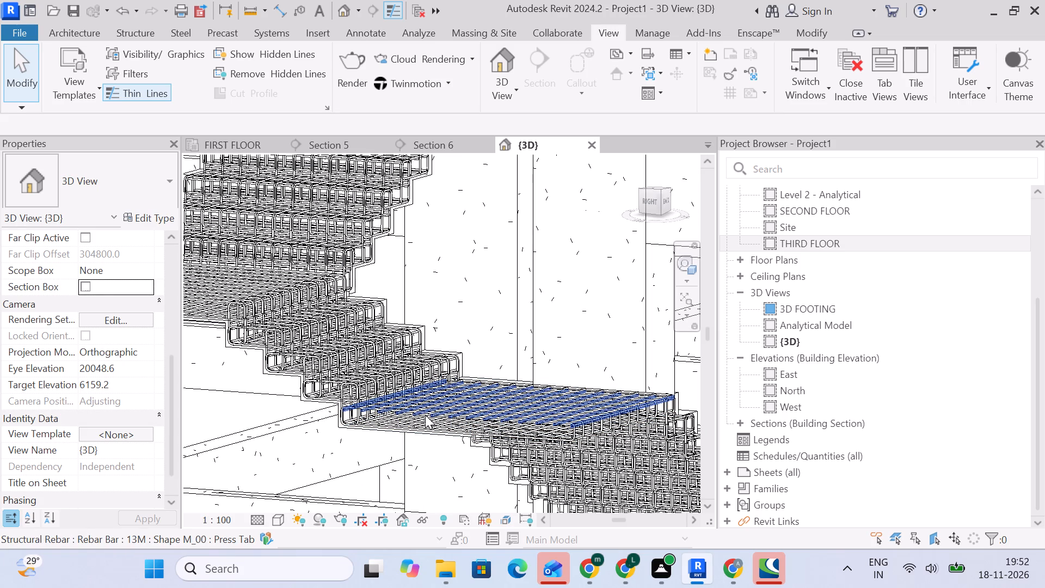
pyautogui.scroll(-3, 425, 414)
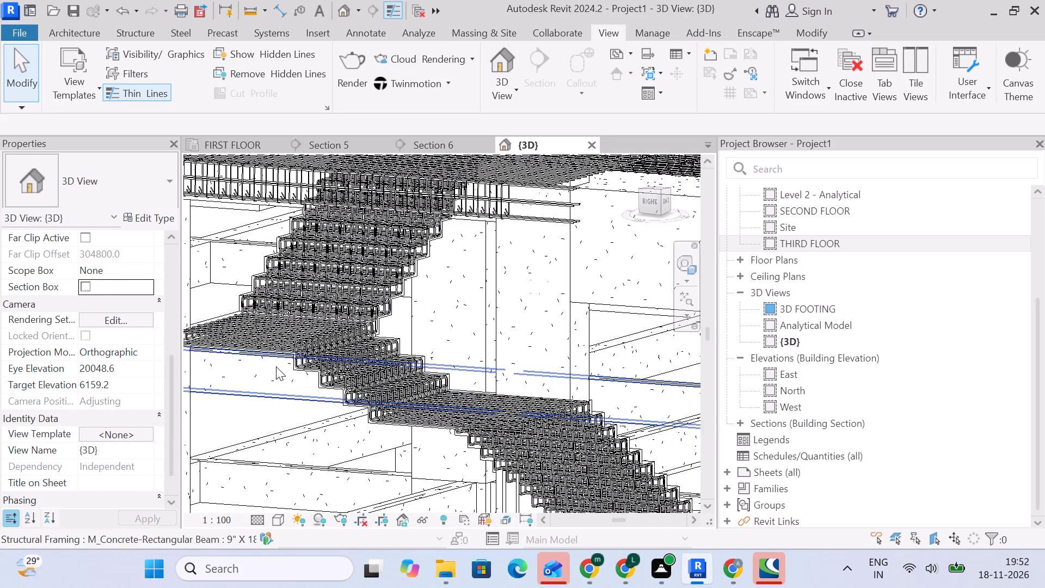
pyautogui.scroll(4, 264, 360)
pyautogui.moveTo(278, 361); pyautogui.dragTo(447, 349, button='middle')
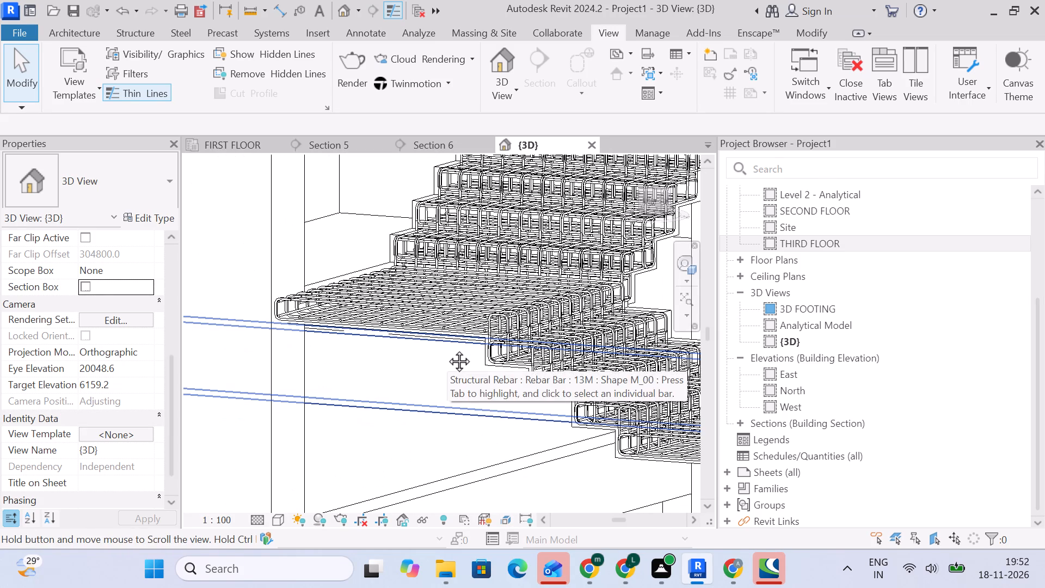
pyautogui.moveTo(447, 349); pyautogui.dragTo(458, 324, button='middle')
pyautogui.scroll(-4, 461, 337)
pyautogui.moveTo(505, 360); pyautogui.dragTo(191, 382, button='middle')
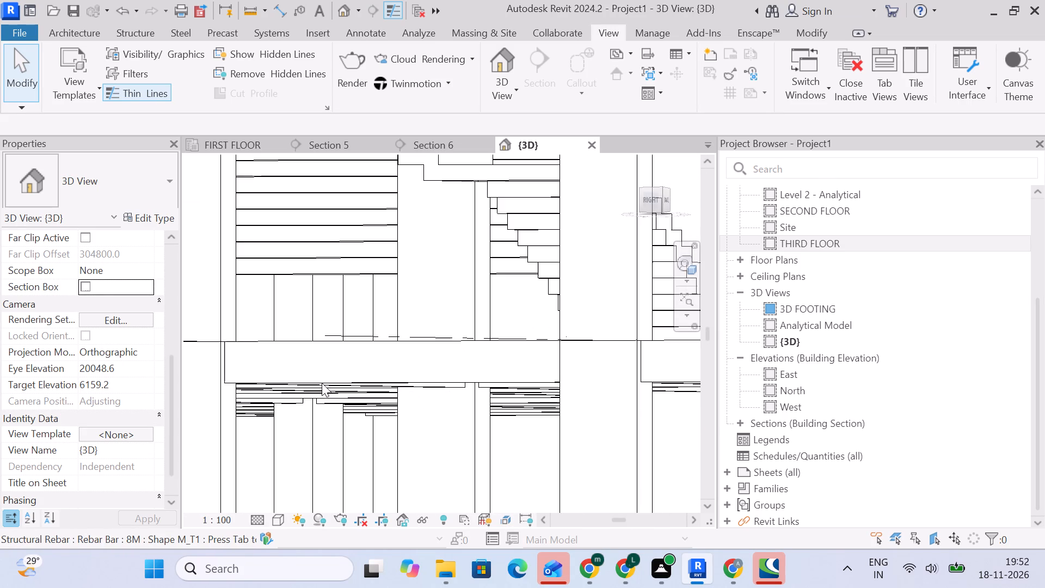
pyautogui.scroll(-9, 371, 376)
pyautogui.scroll(3, 367, 297)
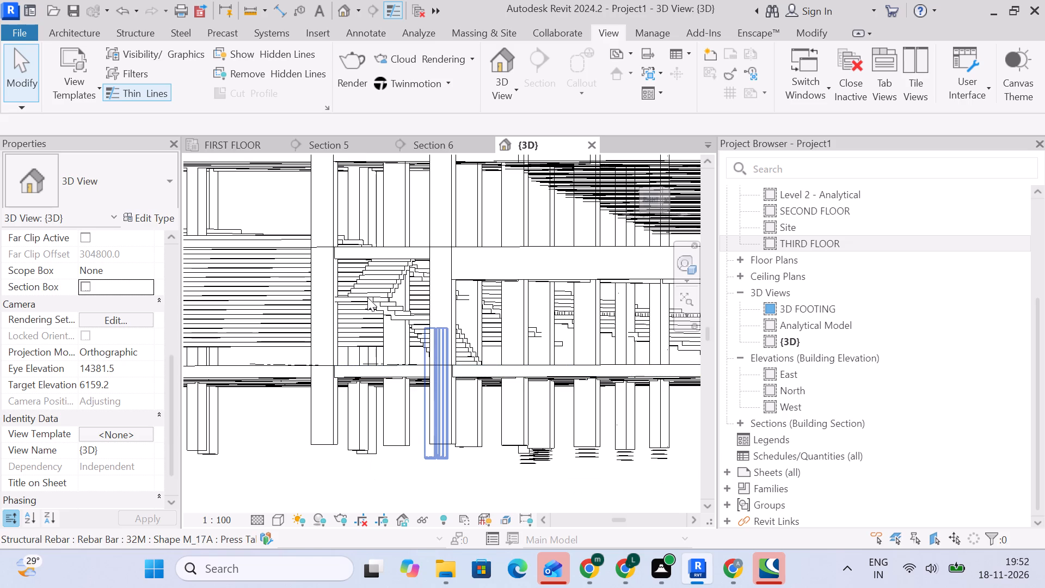
pyautogui.scroll(2, 367, 297)
pyautogui.moveTo(366, 298); pyautogui.dragTo(374, 325, button='middle')
pyautogui.scroll(5, 366, 320)
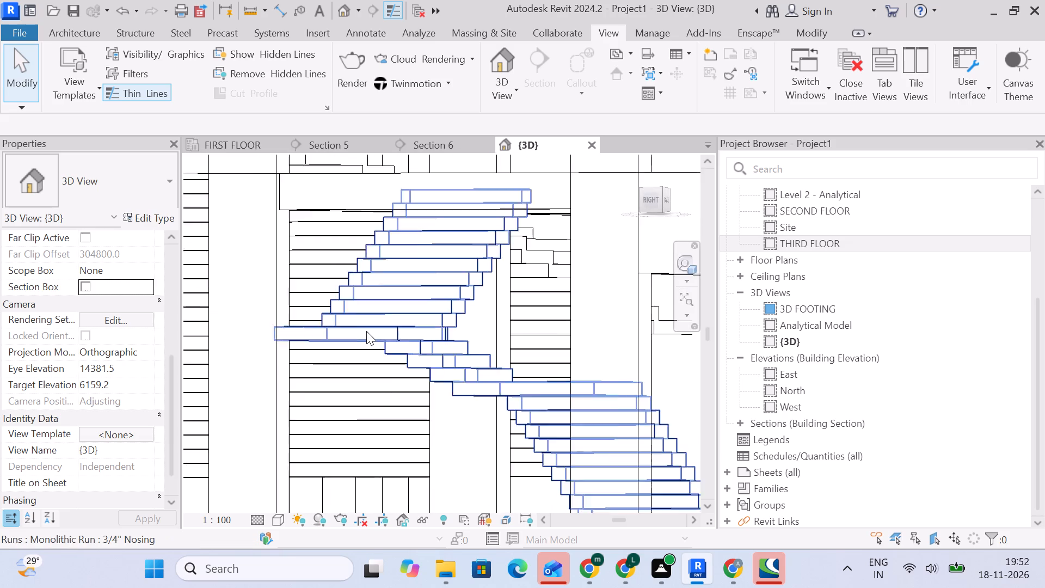
pyautogui.scroll(10, 366, 331)
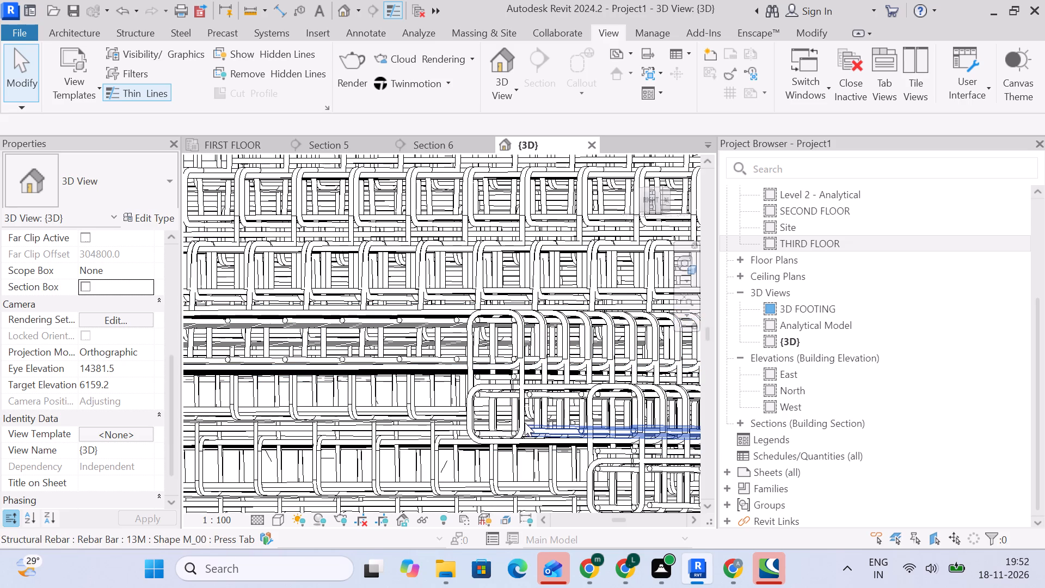
pyautogui.scroll(-9, 522, 421)
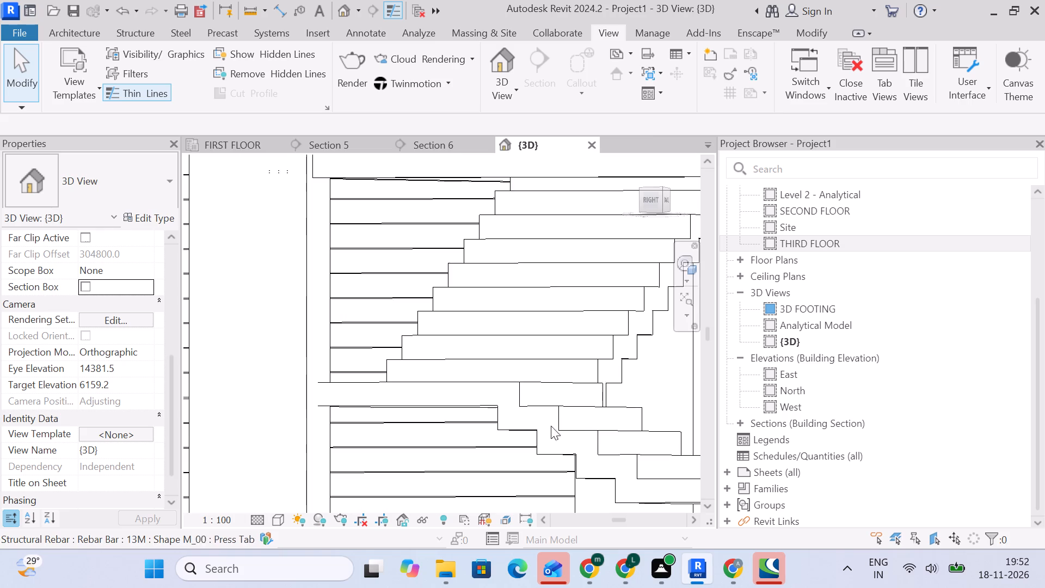
pyautogui.scroll(-4, 671, 227)
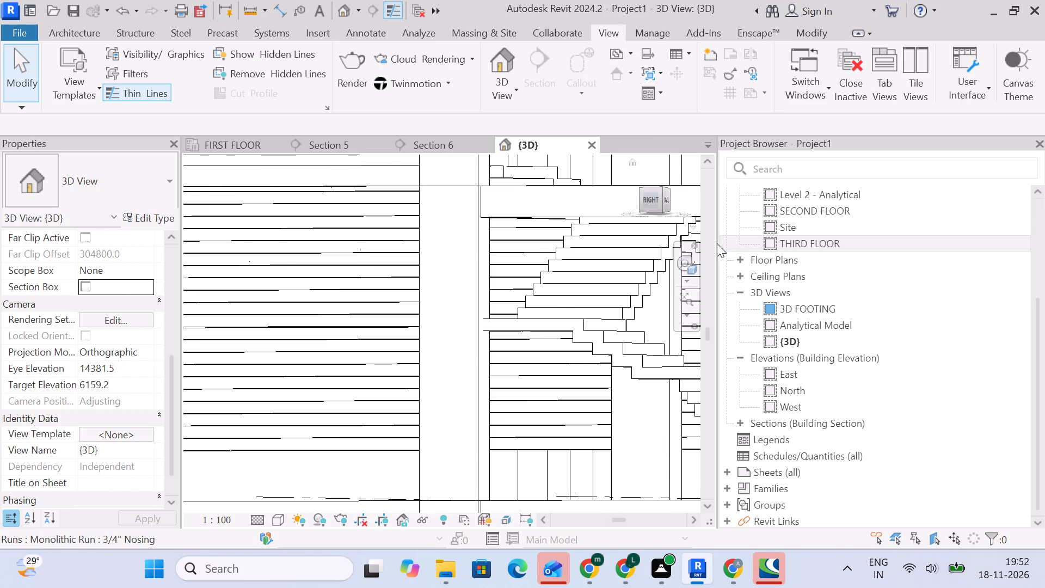
# Narrow the Project Browser to enlarge the drawing area.
pyautogui.moveTo(717, 306); pyautogui.dragTo(915, 307)
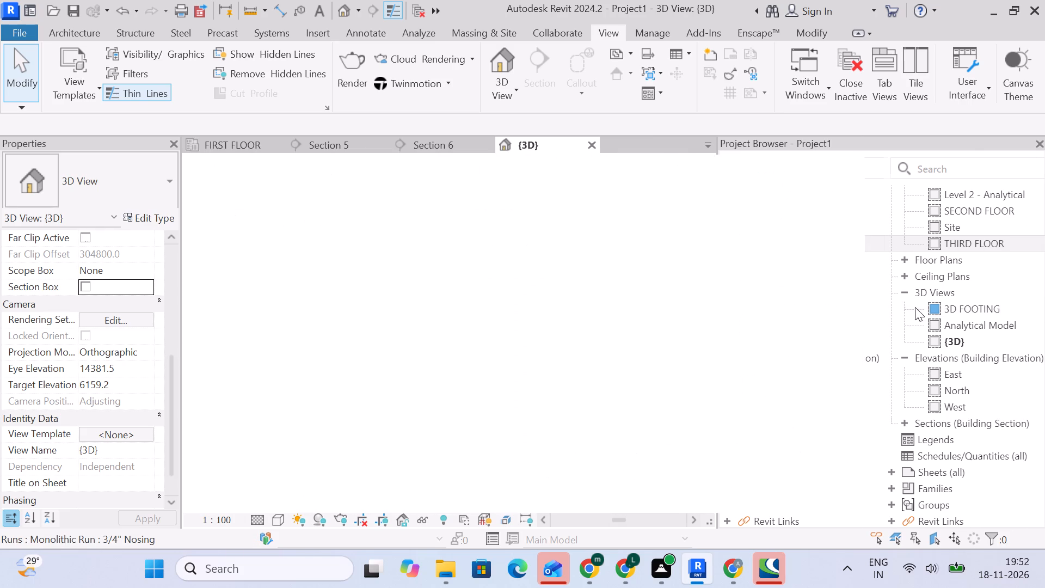
# Orient the {3D} view to the Right side and examine the rebar in the stair's steps and landings.
pyautogui.click(813, 206)
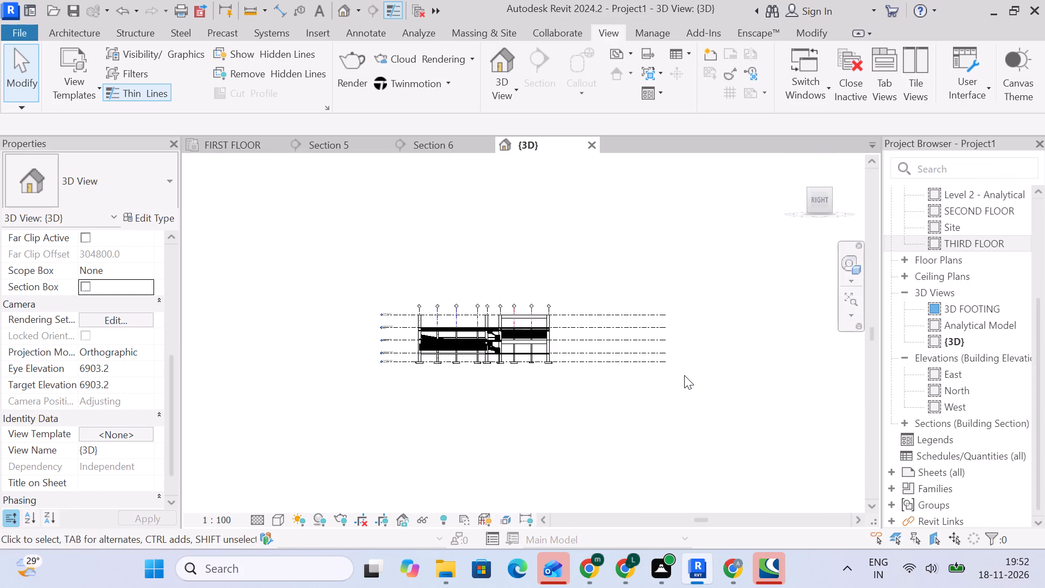
pyautogui.scroll(16, 470, 352)
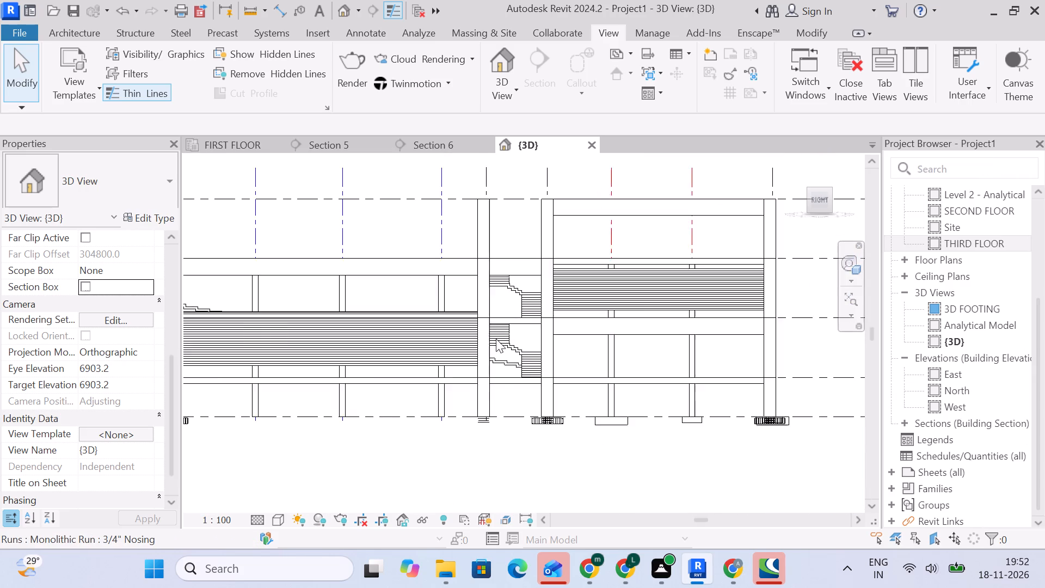
pyautogui.scroll(16, 507, 346)
pyautogui.scroll(5, 516, 356)
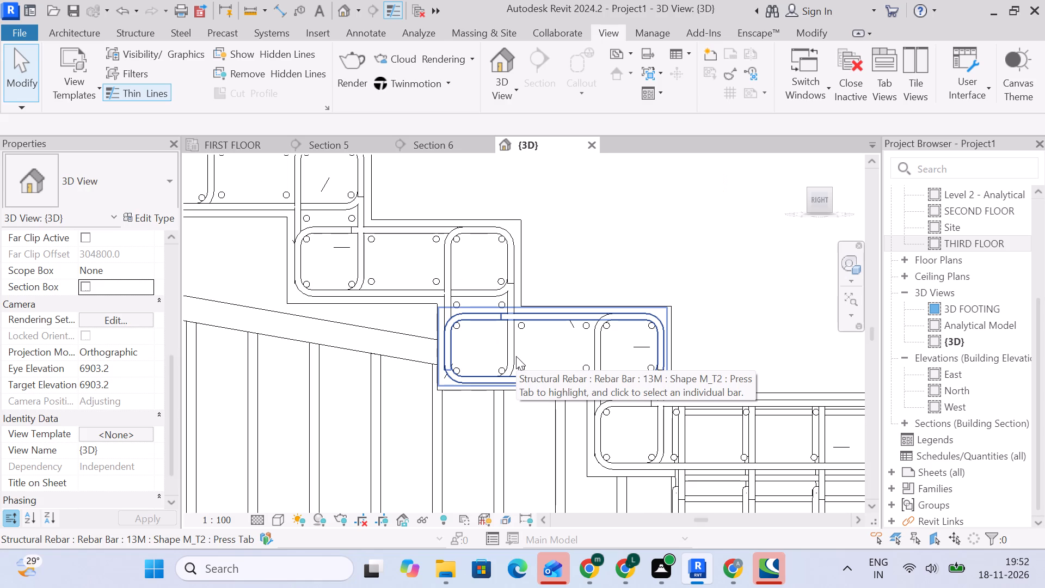
pyautogui.scroll(-12, 516, 356)
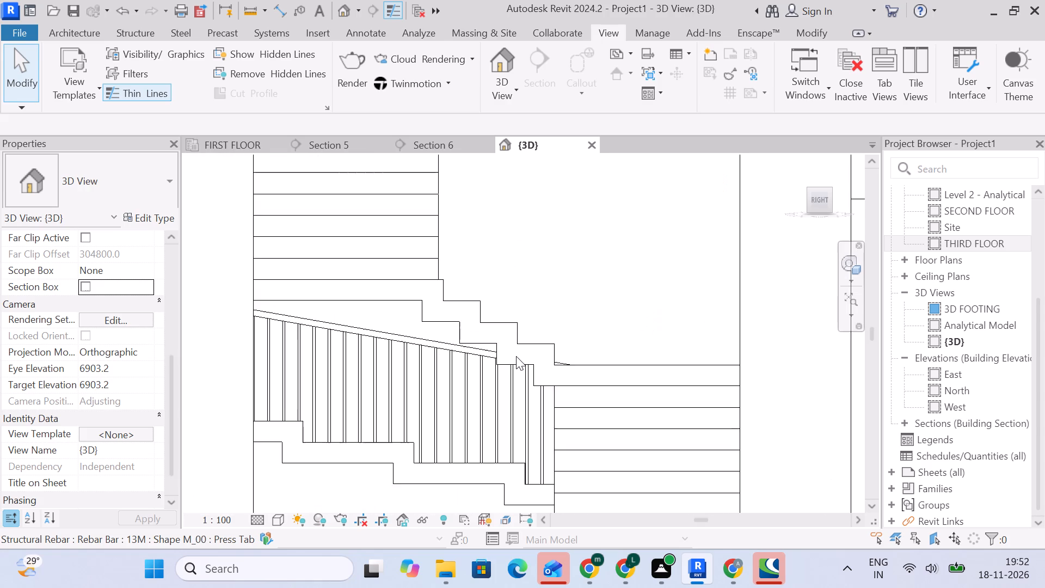
pyautogui.scroll(-5, 549, 388)
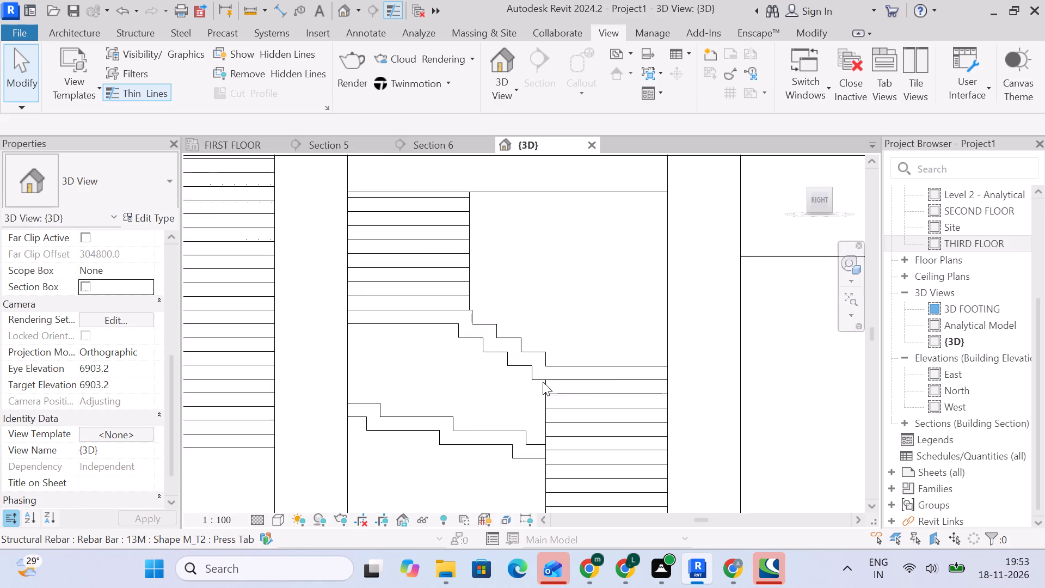
# Delete the two long 900mm railings of the gently sloping stair behind the reinforced flights.
pyautogui.scroll(5, 483, 391)
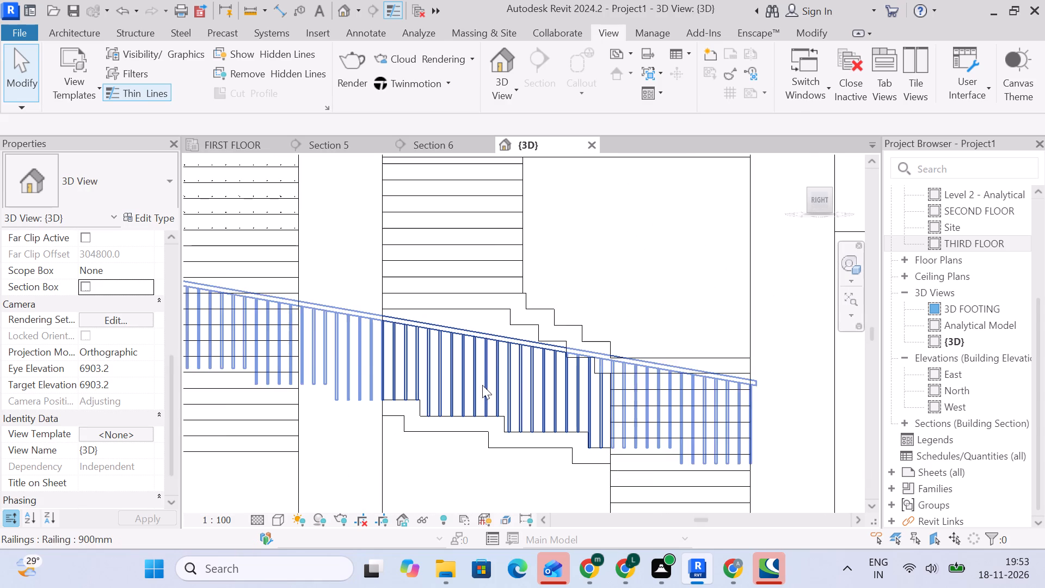
pyautogui.click(483, 367)
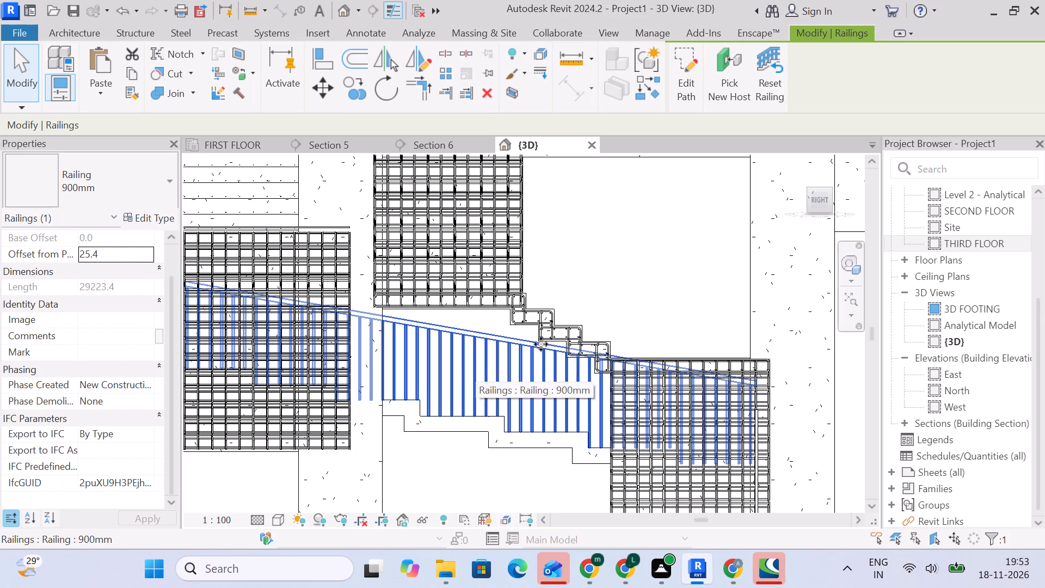
pyautogui.press('Delete')
pyautogui.click(487, 372)
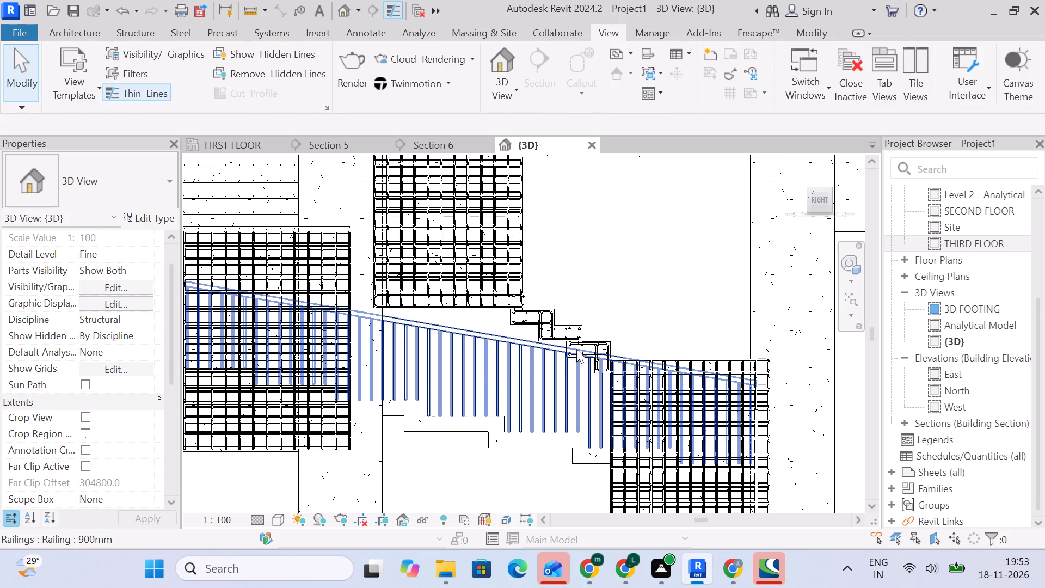
pyautogui.press('Delete')
# Orient the {3D} view to the Back side and delete the two 900mm railings of the long stair between FIRST FLOOR and SECOND FLOOR.
pyautogui.scroll(-10, 583, 341)
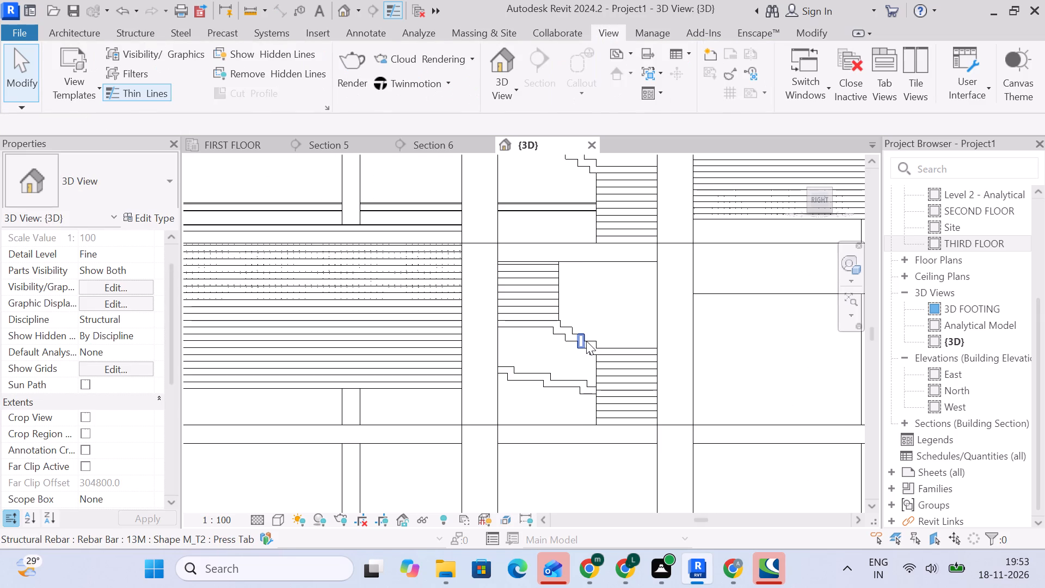
pyautogui.moveTo(574, 353); pyautogui.dragTo(425, 467, button='middle')
pyautogui.scroll(-5, 624, 327)
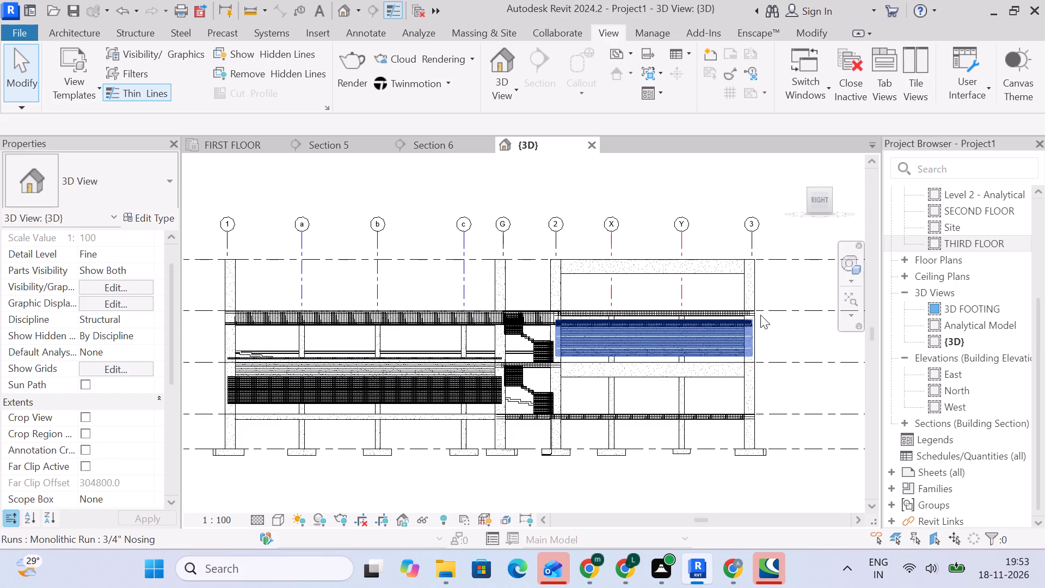
pyautogui.click(844, 207)
pyautogui.click(839, 201)
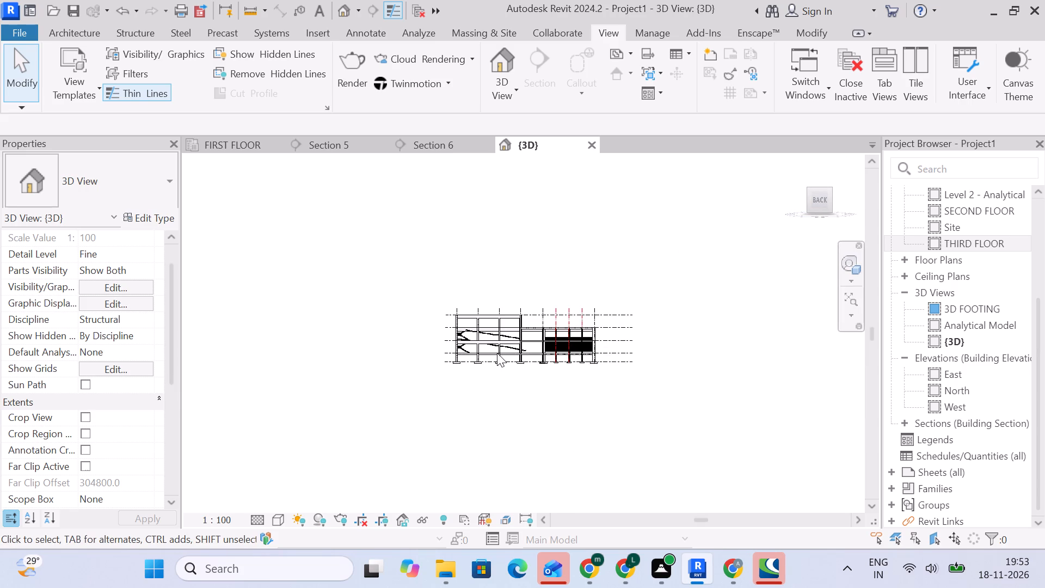
pyautogui.scroll(9, 497, 341)
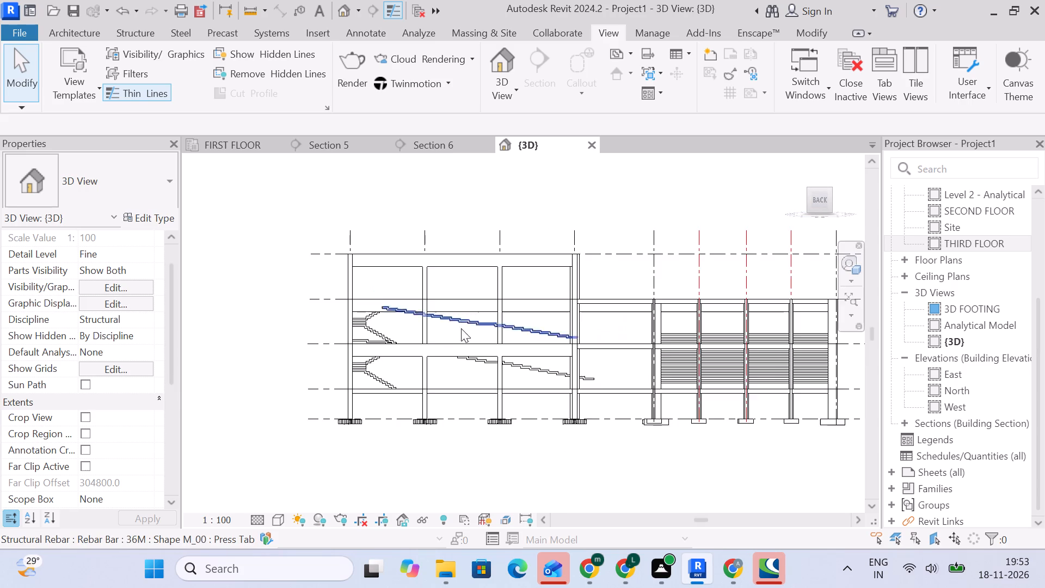
pyautogui.scroll(14, 460, 323)
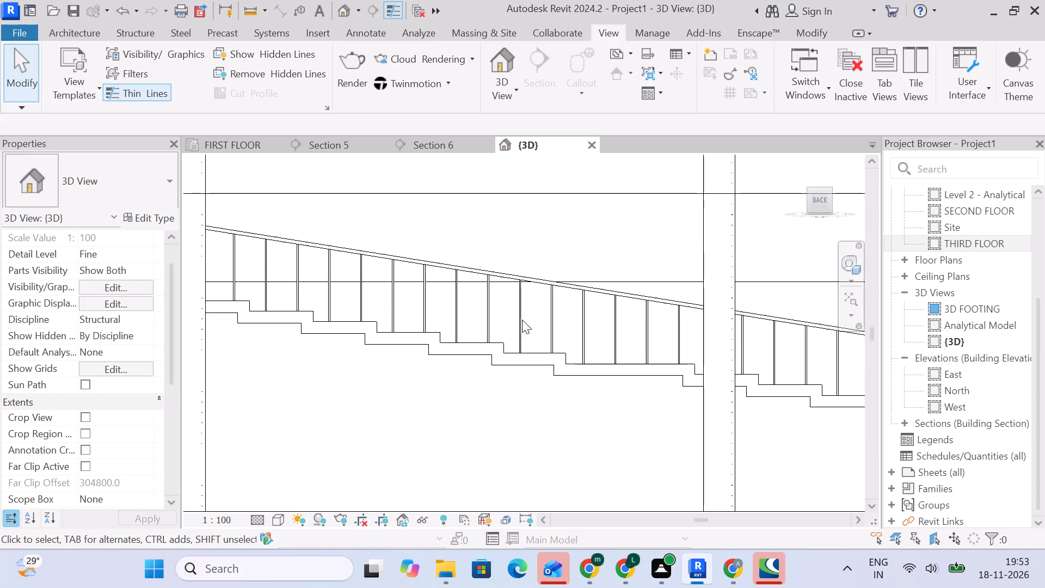
pyautogui.click(534, 321)
pyautogui.moveTo(556, 307); pyautogui.dragTo(554, 316)
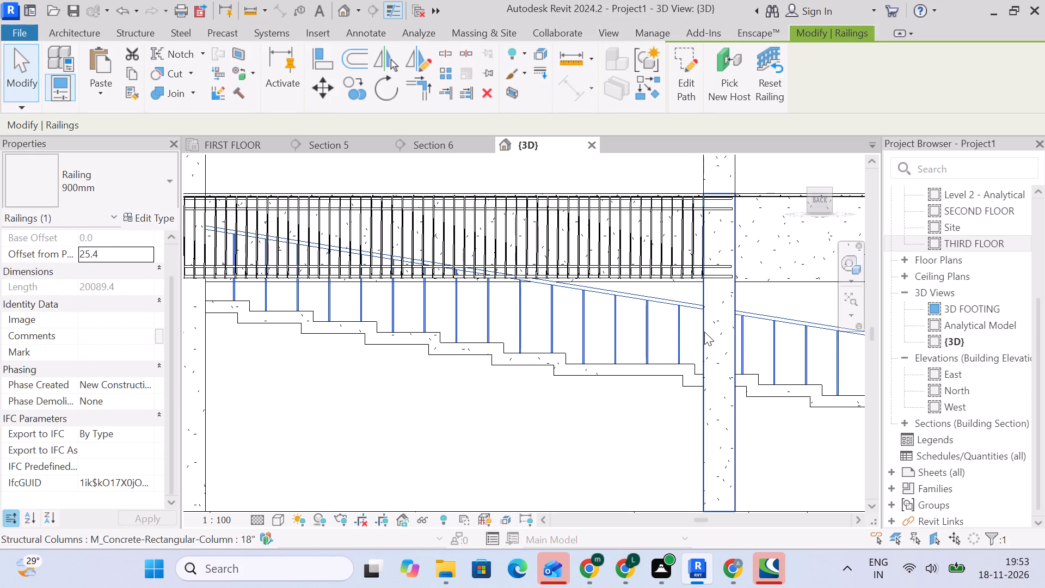
pyautogui.press('Delete')
pyautogui.click(586, 318)
pyautogui.press('Delete')
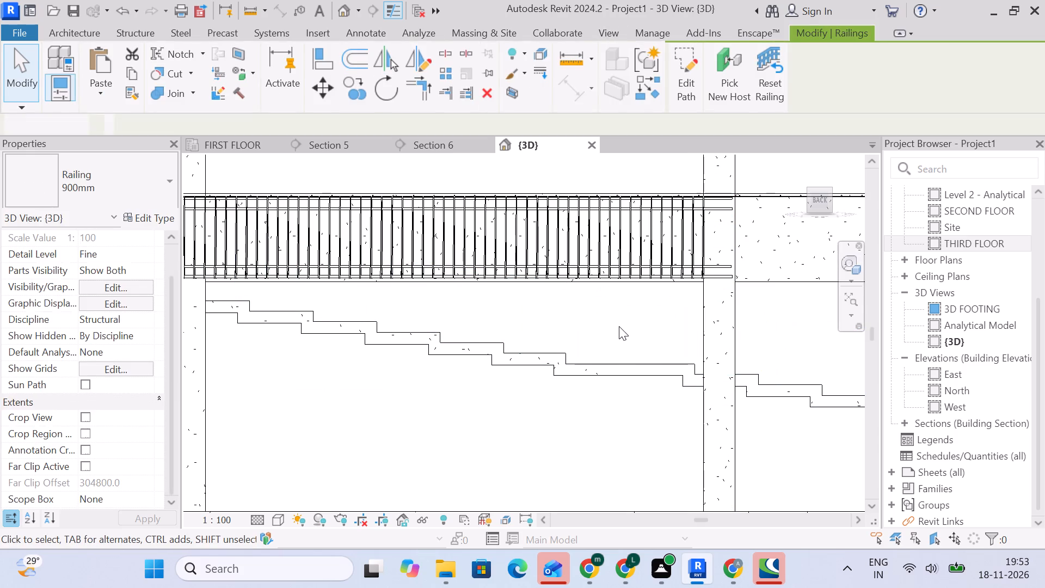
# Examine the SECOND FLOOR 18" X50" concrete beam and the long stair beneath it from the Back side.
pyautogui.scroll(-6, 619, 326)
pyautogui.scroll(-3, 734, 295)
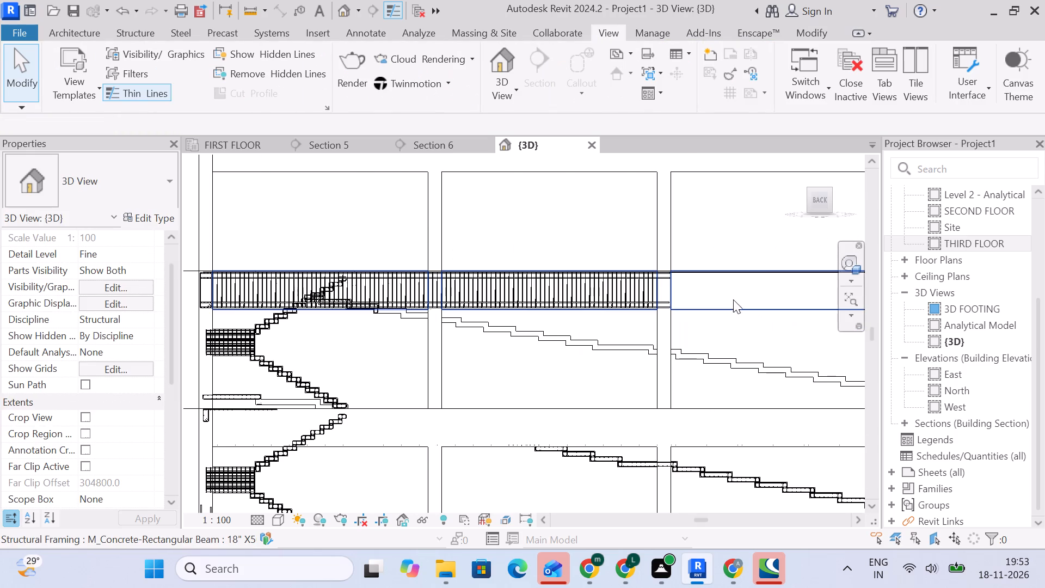
pyautogui.scroll(-2, 733, 299)
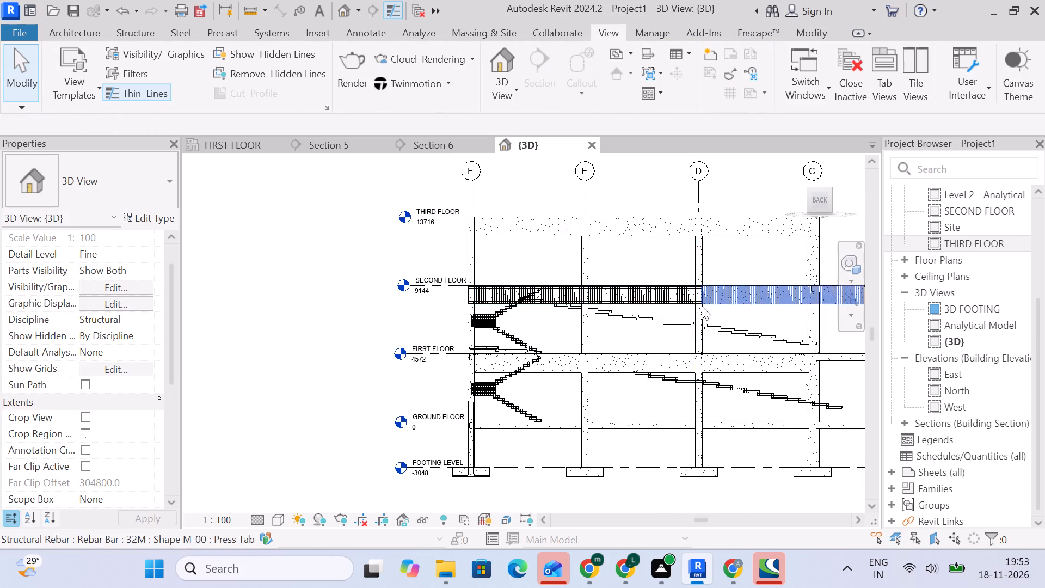
pyautogui.moveTo(702, 306); pyautogui.dragTo(651, 307, button='middle')
pyautogui.scroll(13, 684, 295)
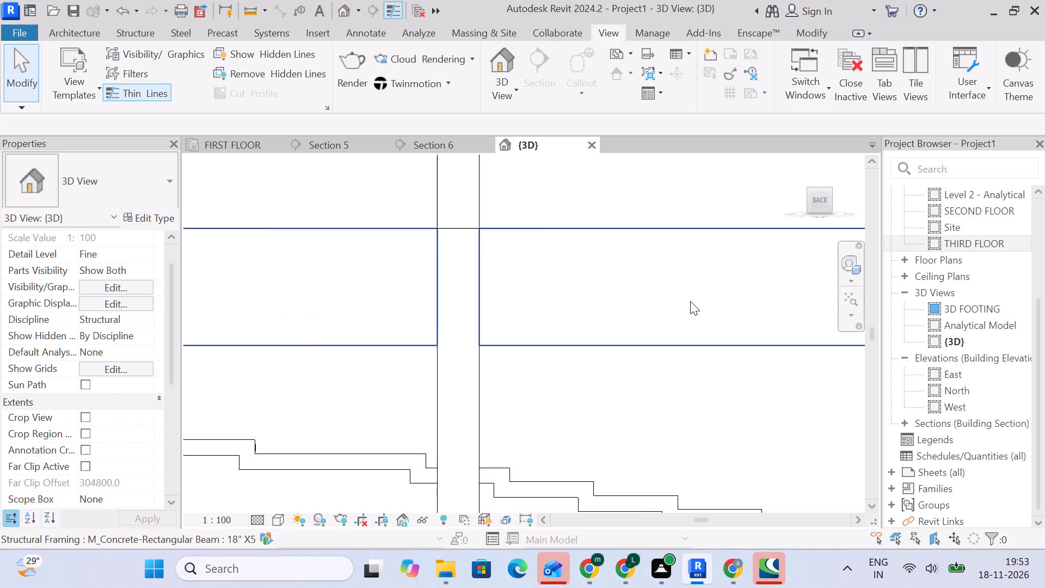
pyautogui.scroll(6, 690, 301)
pyautogui.scroll(-5, 690, 301)
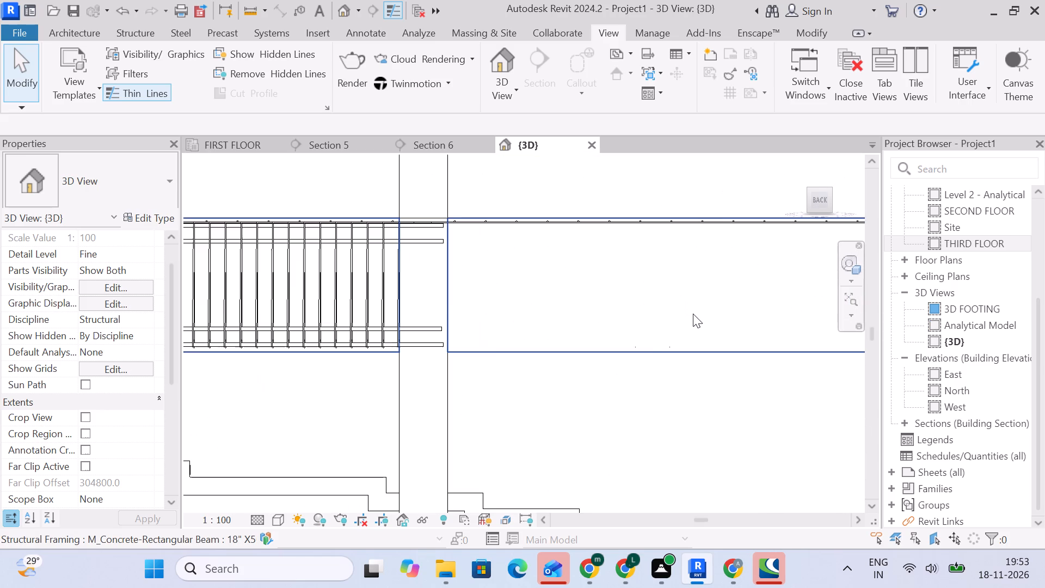
pyautogui.click(699, 312)
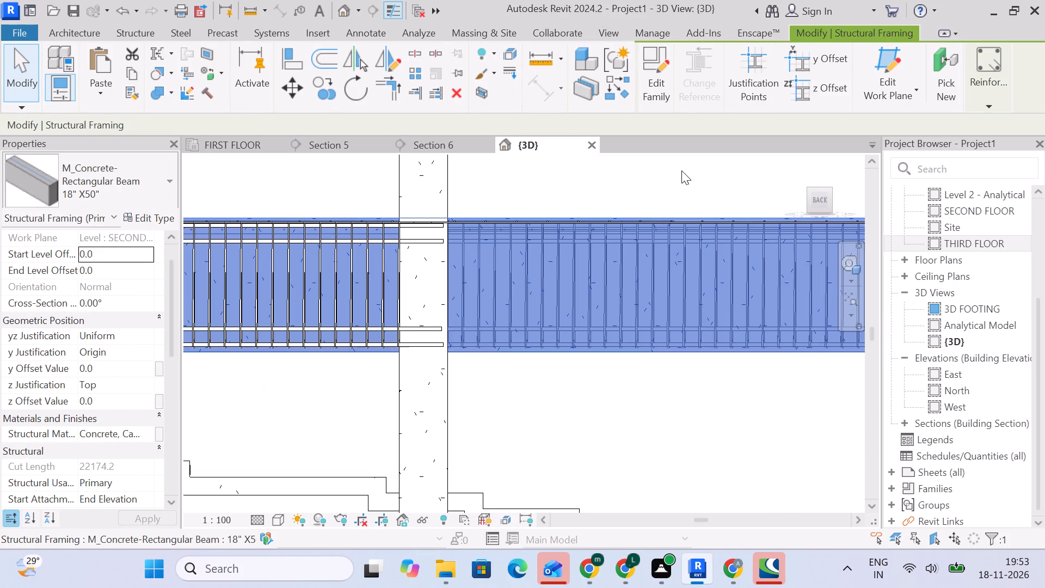
pyautogui.click(684, 169)
pyautogui.scroll(-5, 660, 235)
pyautogui.click(669, 269)
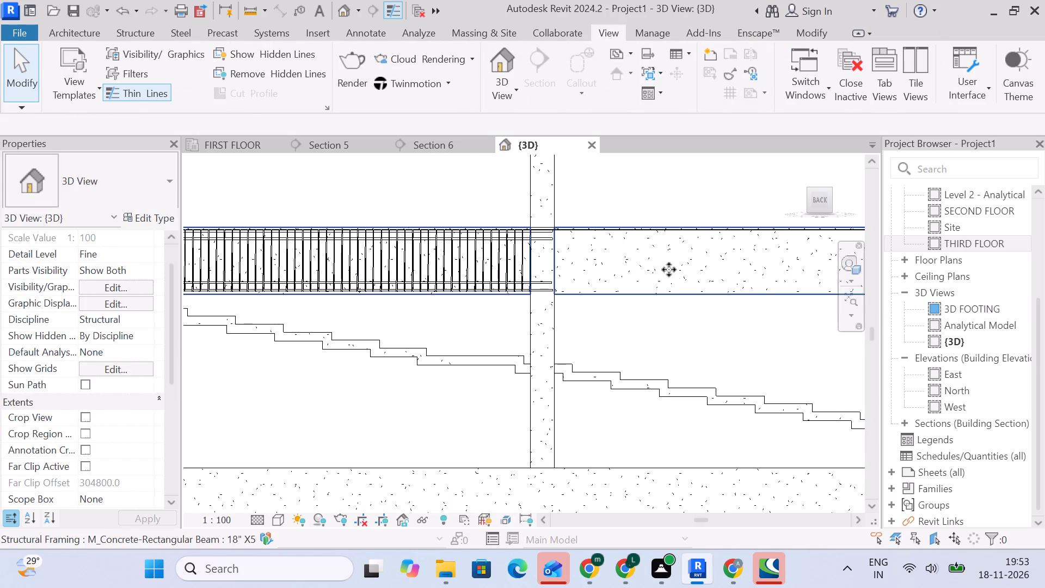
# Examine the rebar in the long stair's steps and the surrounding beams and slabs from oblique back and left angles.
pyautogui.moveTo(674, 275); pyautogui.dragTo(673, 306, button='middle')
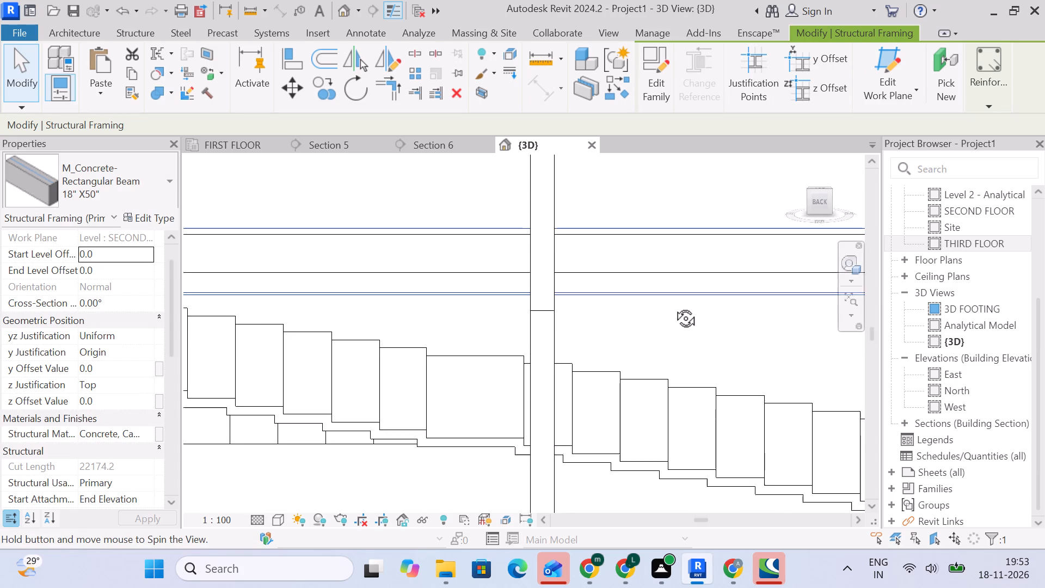
pyautogui.moveTo(673, 306); pyautogui.dragTo(673, 307, button='middle')
pyautogui.moveTo(671, 309); pyautogui.dragTo(669, 335, button='middle')
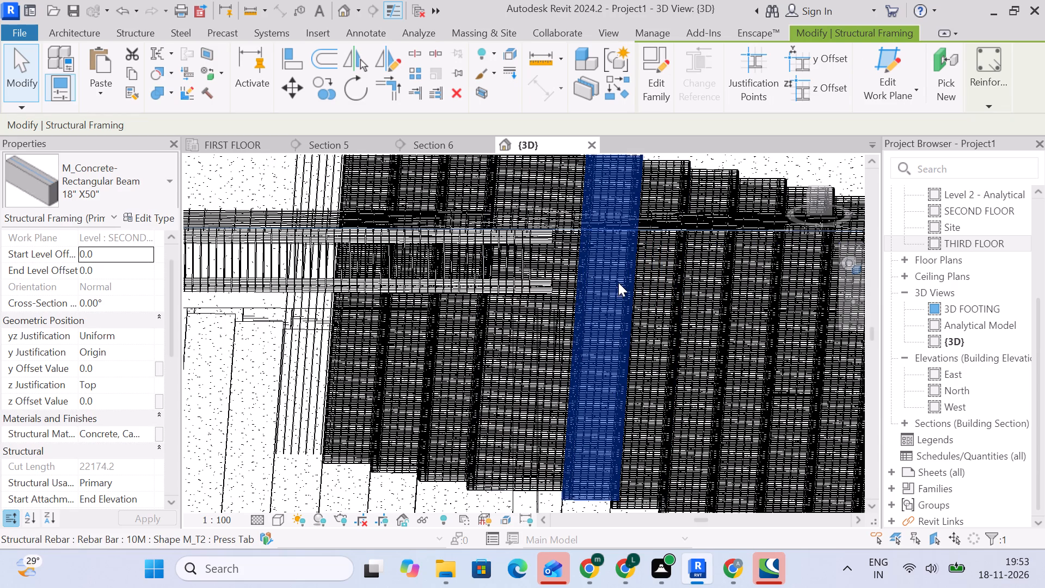
pyautogui.scroll(-5, 618, 283)
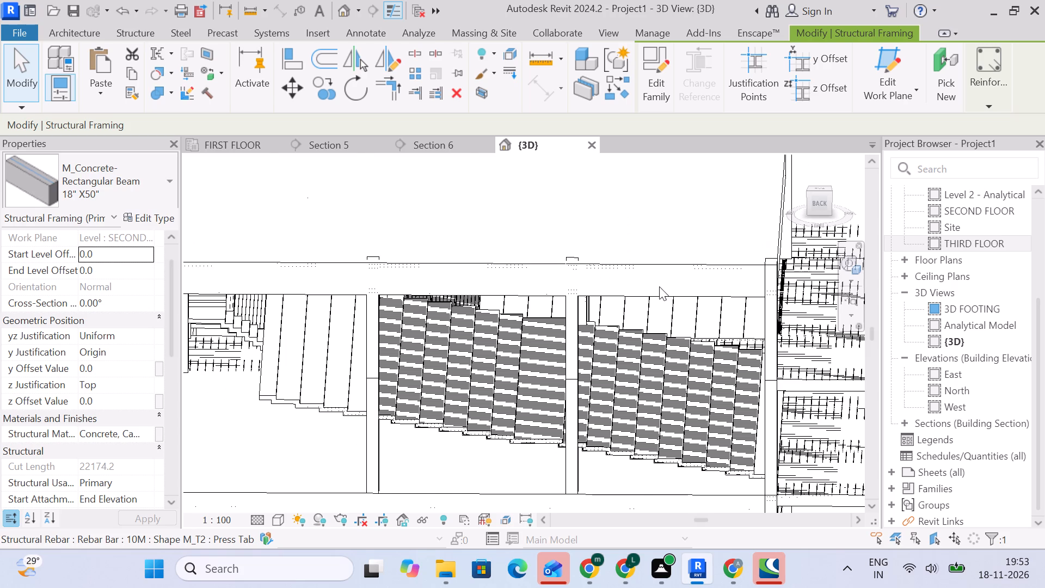
pyautogui.scroll(-6, 659, 286)
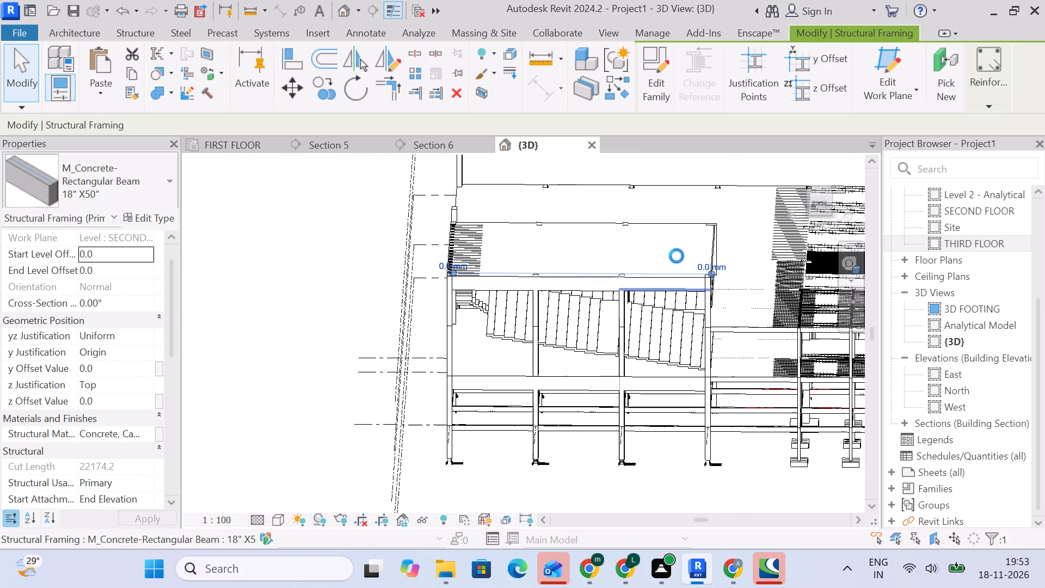
pyautogui.scroll(5, 696, 232)
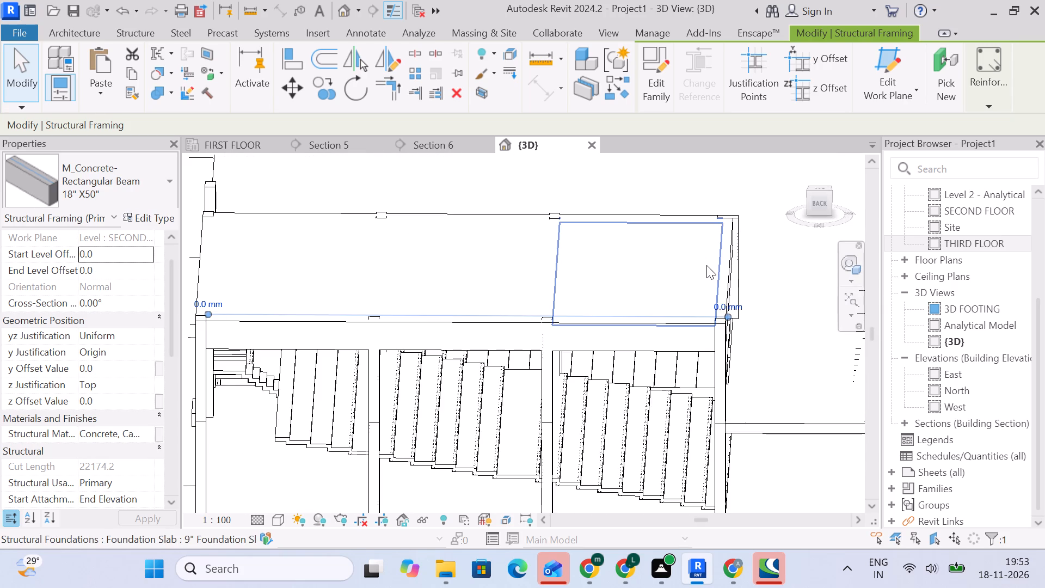
pyautogui.scroll(-3, 708, 266)
pyautogui.keyDown('shift'); pyautogui.moveTo(708, 266); pyautogui.dragTo(600, 292, button='middle'); pyautogui.keyUp('shift')
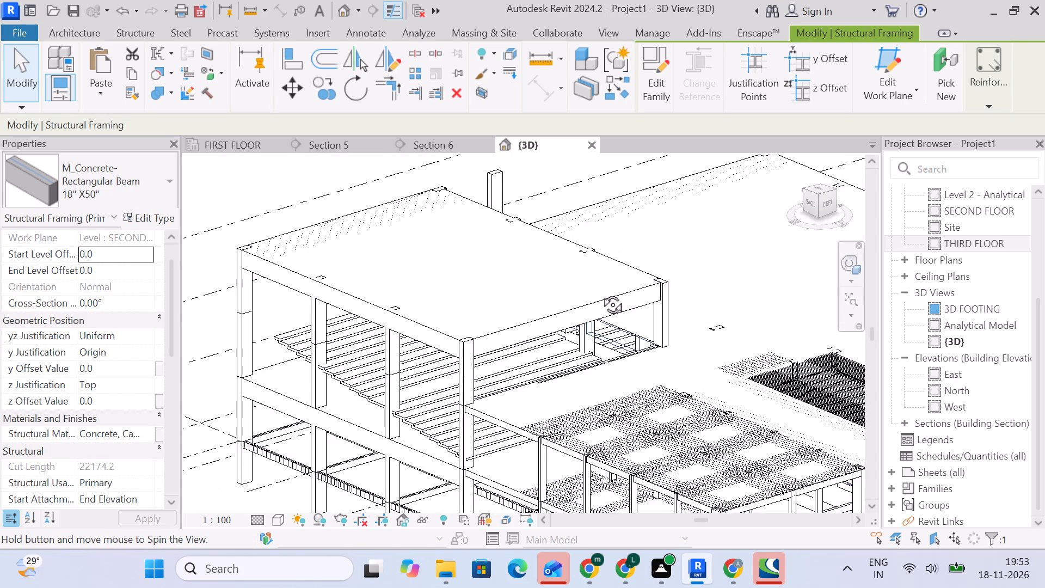
pyautogui.keyDown('shift'); pyautogui.moveTo(600, 292); pyautogui.dragTo(564, 311, button='middle'); pyautogui.keyUp('shift')
pyautogui.scroll(2, 331, 323)
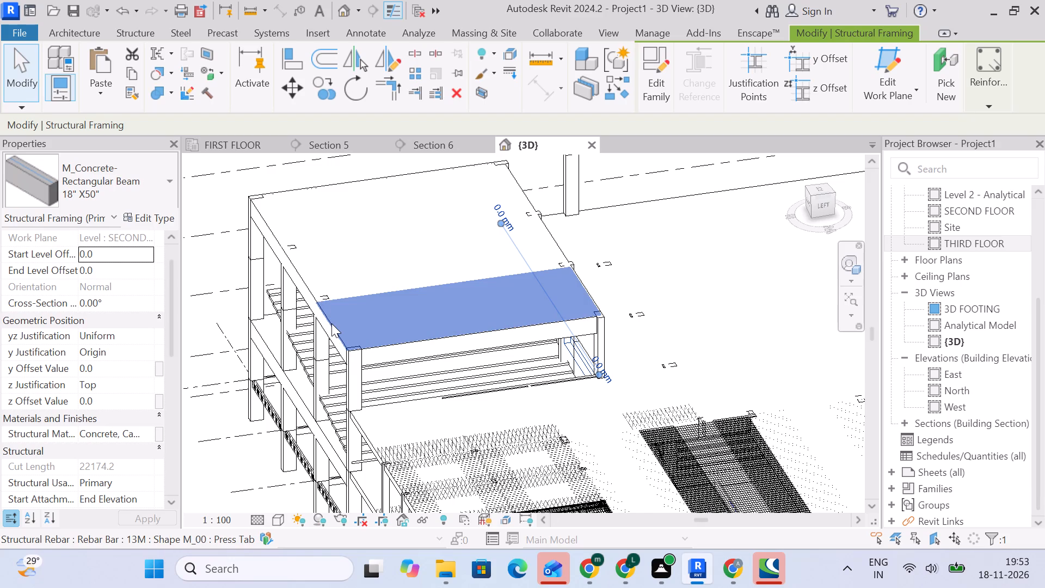
pyautogui.scroll(16, 331, 323)
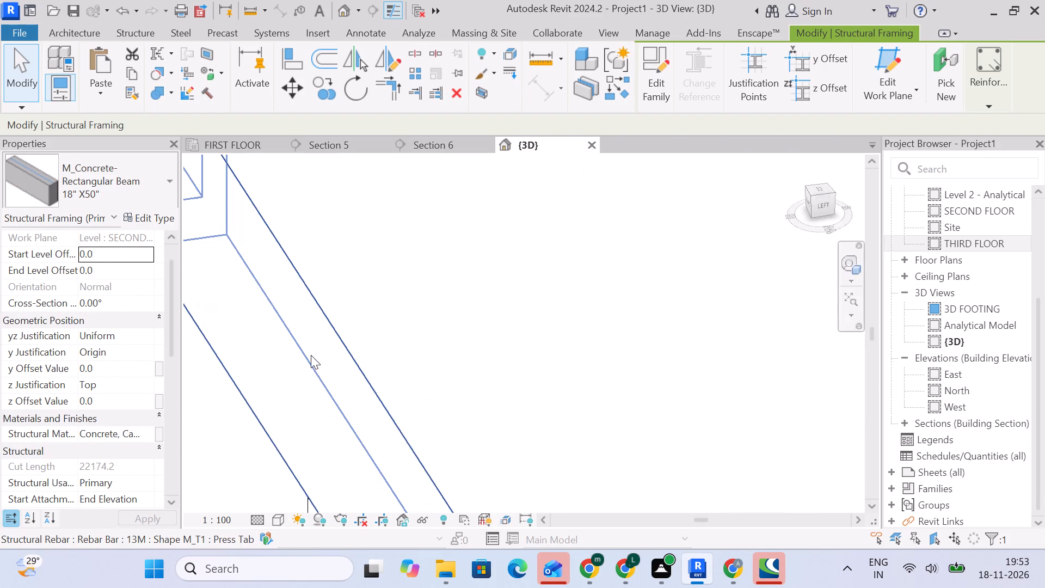
pyautogui.scroll(-6, 329, 323)
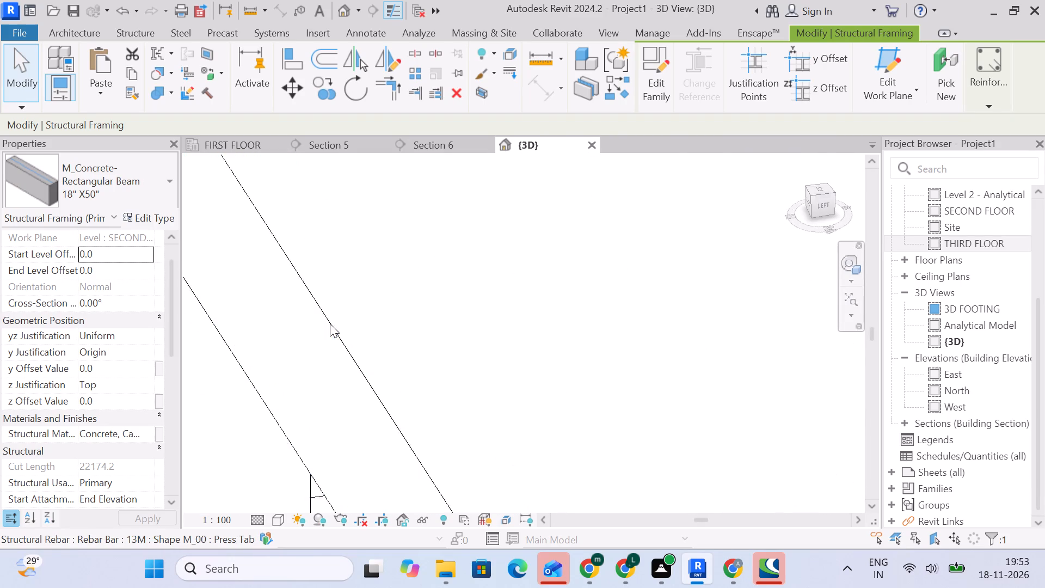
pyautogui.scroll(-16, 331, 324)
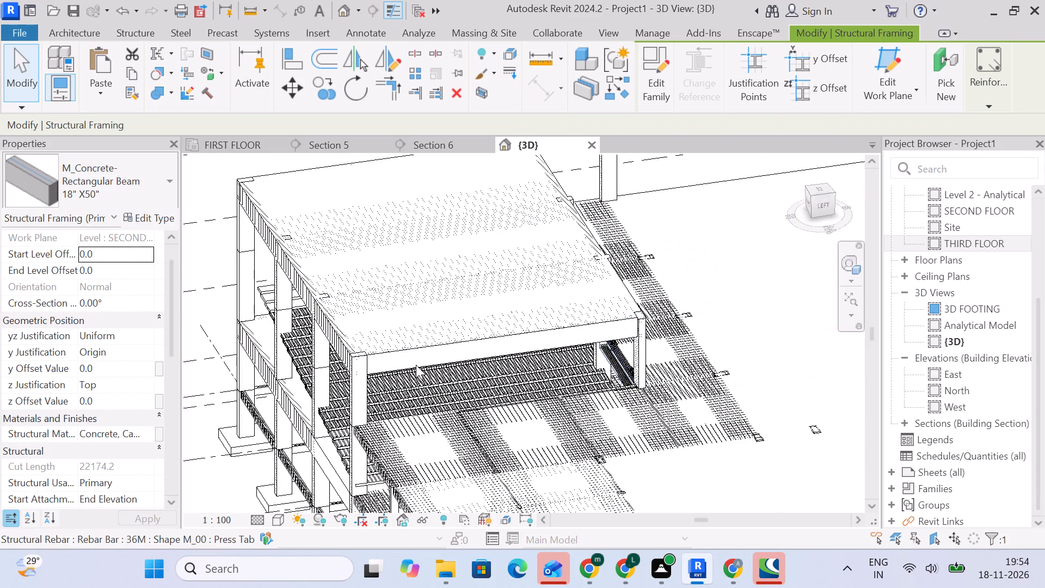
# Examine the other wing's wide stair, slabs and columns from the left and front sides of the building.
pyautogui.moveTo(608, 446); pyautogui.dragTo(568, 344, button='middle')
pyautogui.click(691, 479)
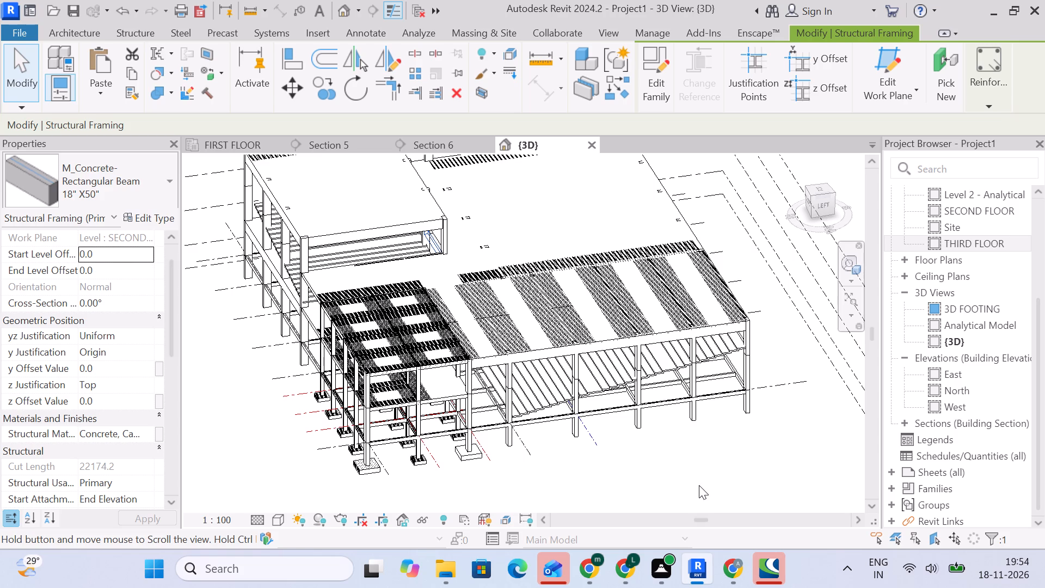
pyautogui.keyDown('shift'); pyautogui.moveTo(778, 478); pyautogui.dragTo(766, 465, button='middle'); pyautogui.keyUp('shift')
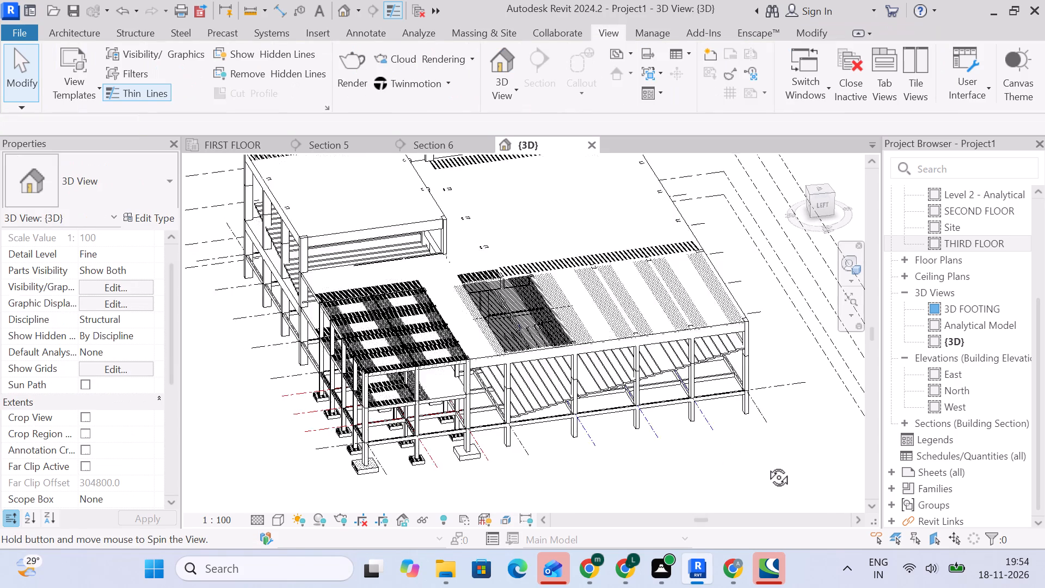
pyautogui.keyDown('shift'); pyautogui.moveTo(766, 465); pyautogui.dragTo(604, 402, button='middle'); pyautogui.keyUp('shift')
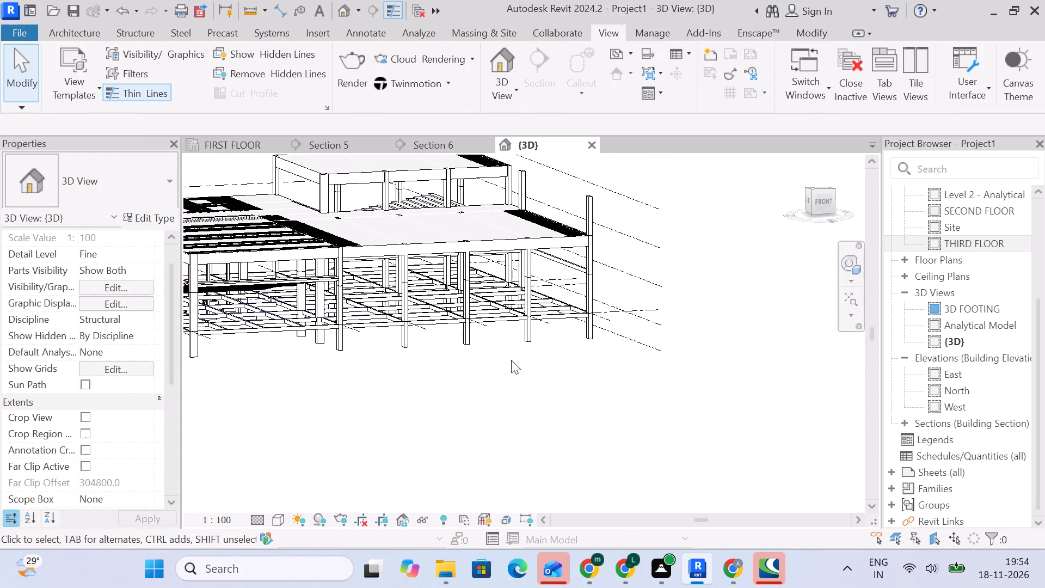
pyautogui.keyDown('shift'); pyautogui.moveTo(582, 387); pyautogui.dragTo(582, 354, button='middle'); pyautogui.keyUp('shift')
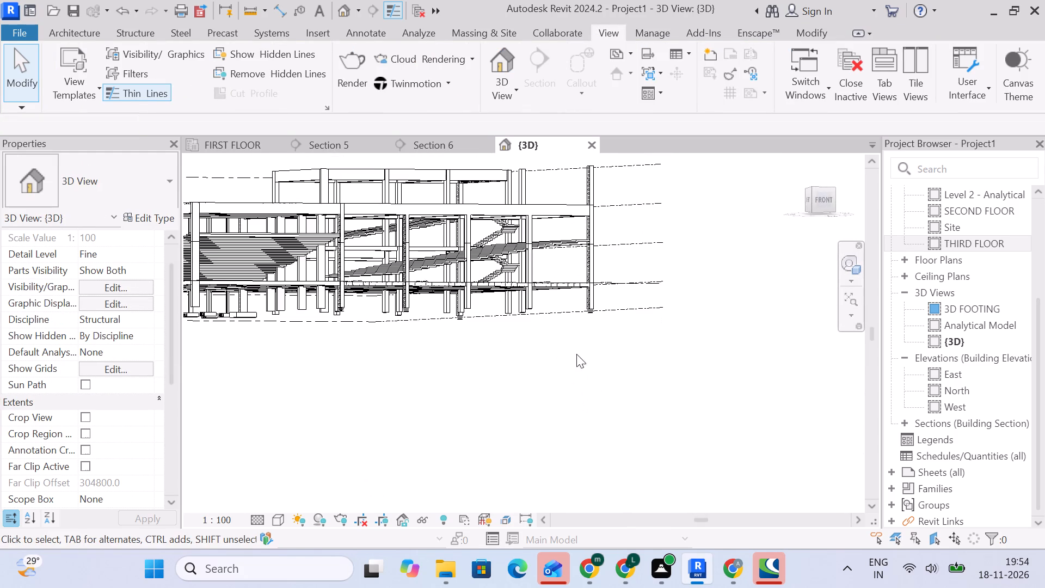
pyautogui.keyDown('shift'); pyautogui.moveTo(562, 357); pyautogui.dragTo(638, 420, button='middle'); pyautogui.keyUp('shift')
pyautogui.moveTo(659, 426); pyautogui.dragTo(630, 408, button='middle')
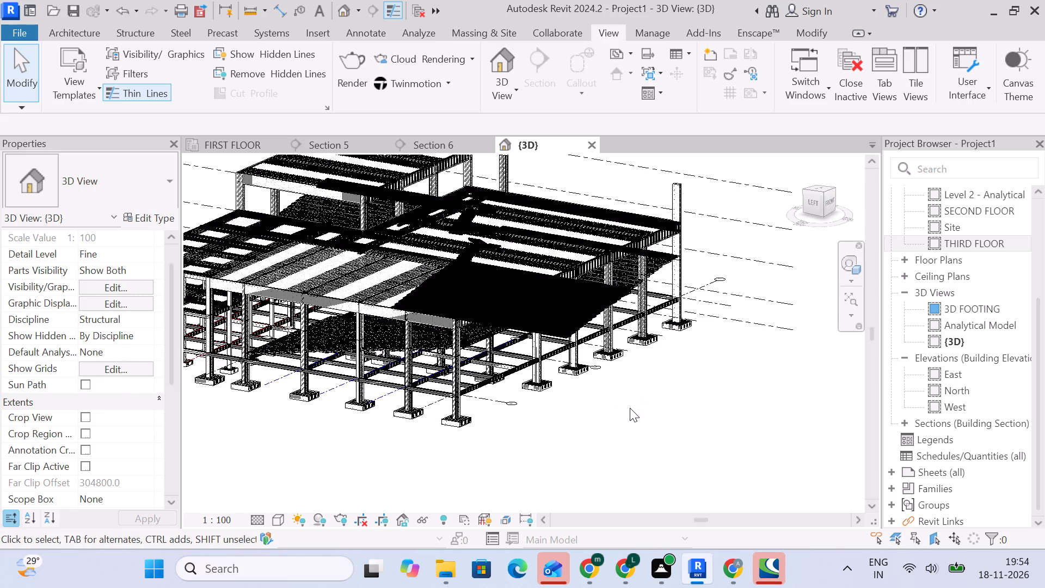
pyautogui.scroll(5, 618, 301)
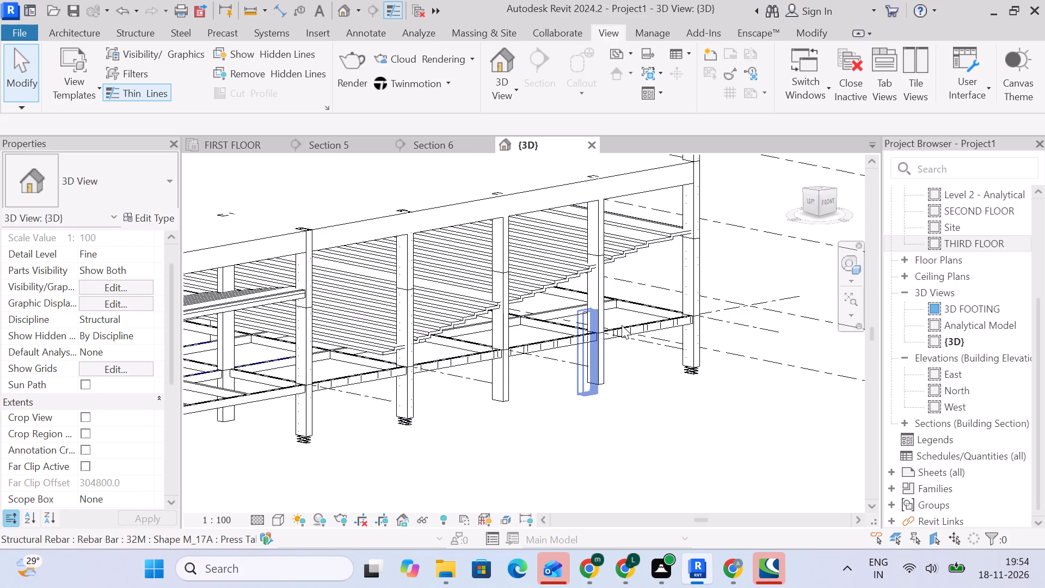
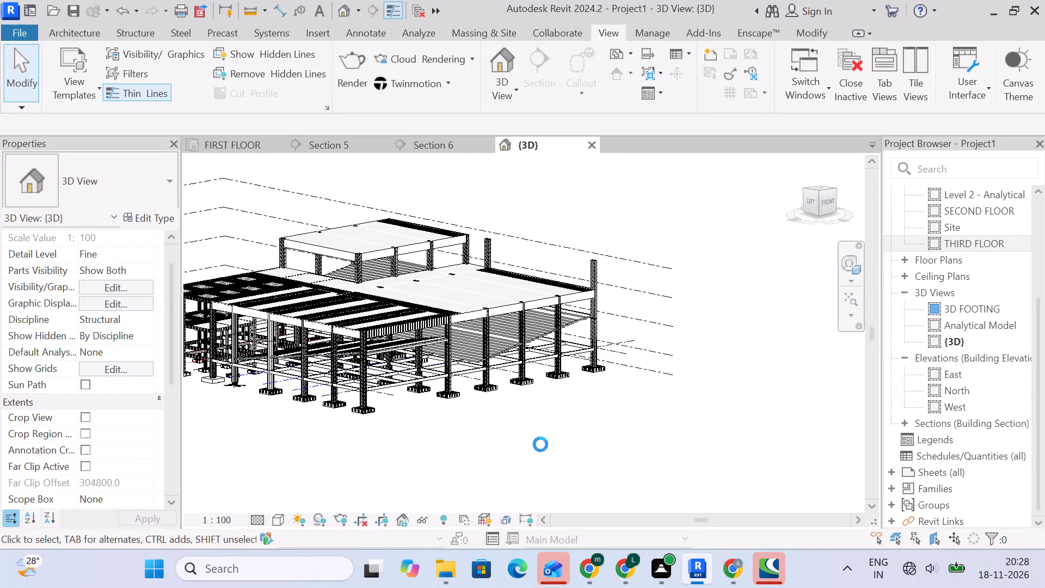
# Examine the staircase bay and adjacent slab reinforcement around grids 2 and G in the FIRST FLOOR structural plan.
pyautogui.click(231, 141)
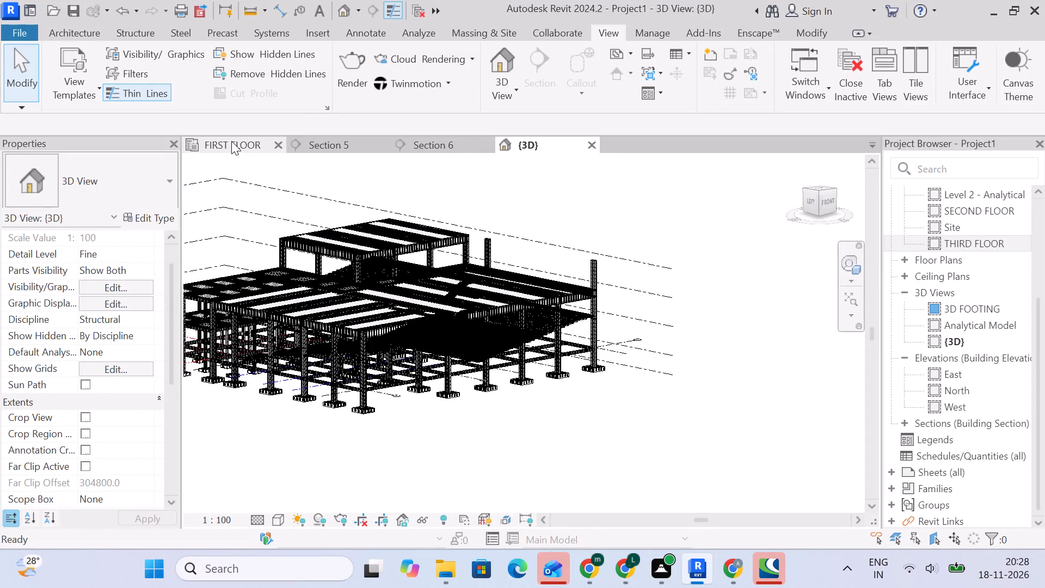
pyautogui.scroll(-4, 507, 390)
pyautogui.moveTo(495, 392); pyautogui.dragTo(521, 354, button='middle')
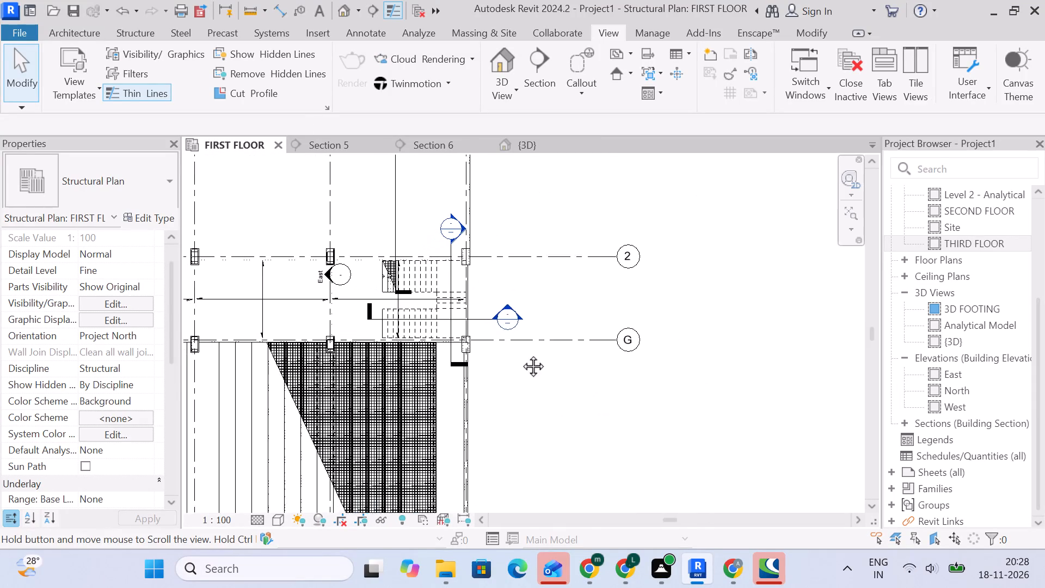
pyautogui.moveTo(521, 354); pyautogui.dragTo(545, 315, button='middle')
pyautogui.scroll(-3, 598, 327)
pyautogui.moveTo(598, 343); pyautogui.dragTo(616, 304, button='middle')
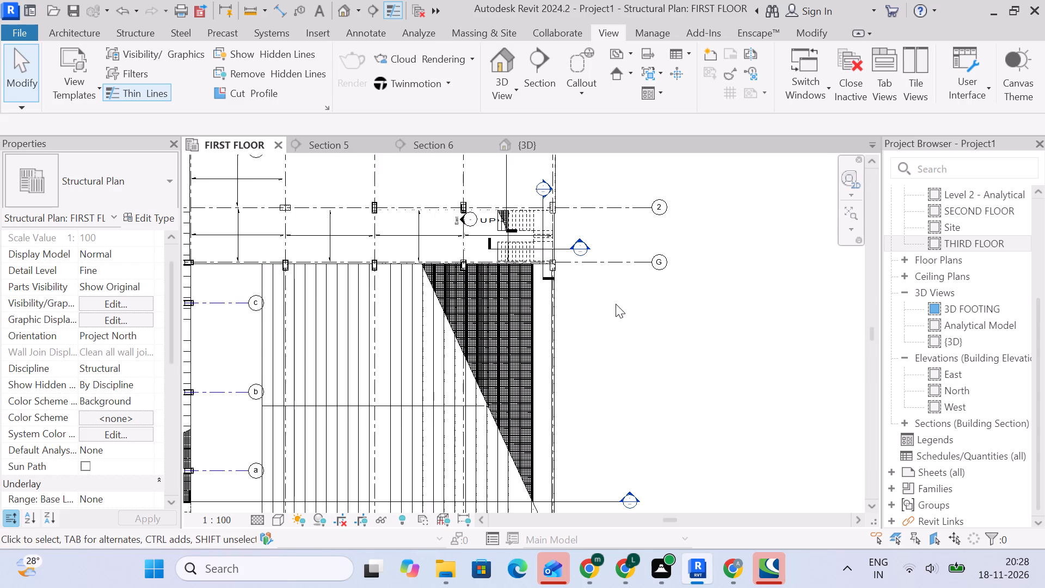
pyautogui.scroll(-3, 570, 315)
pyautogui.moveTo(581, 321); pyautogui.dragTo(582, 297, button='middle')
pyautogui.scroll(5, 536, 248)
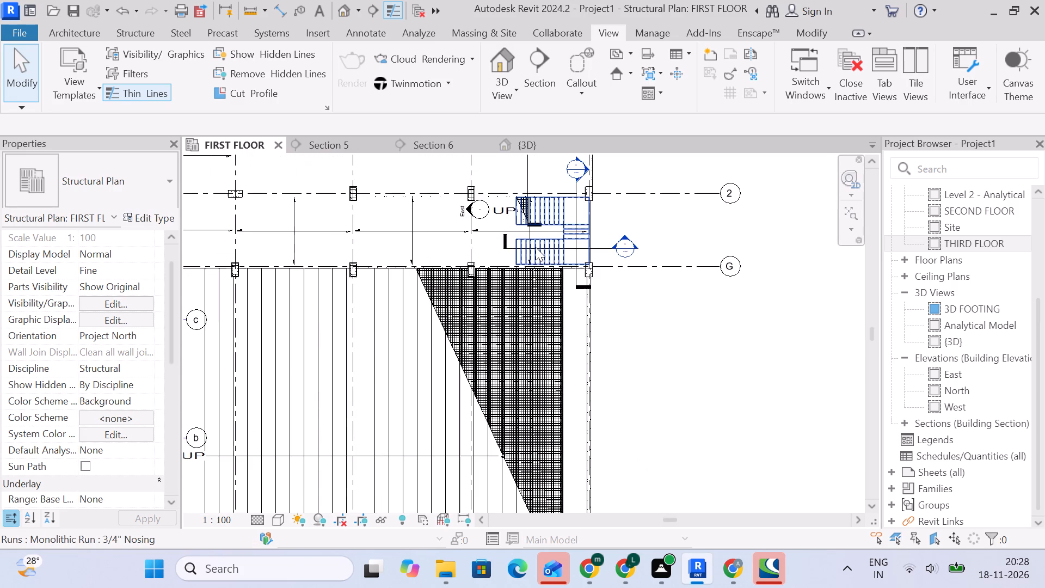
pyautogui.scroll(6, 536, 249)
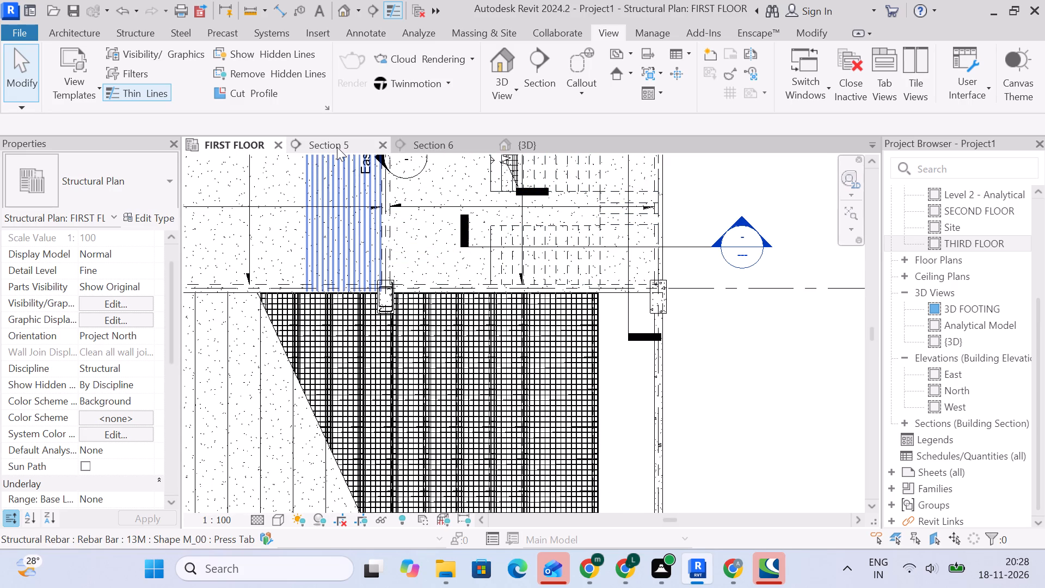
# Inspect the floor slabs, edge beams and columns at the building's stair-side end in the {3D} view.
pyautogui.click(520, 144)
pyautogui.scroll(5, 496, 320)
pyautogui.moveTo(466, 320); pyautogui.dragTo(546, 377, button='middle')
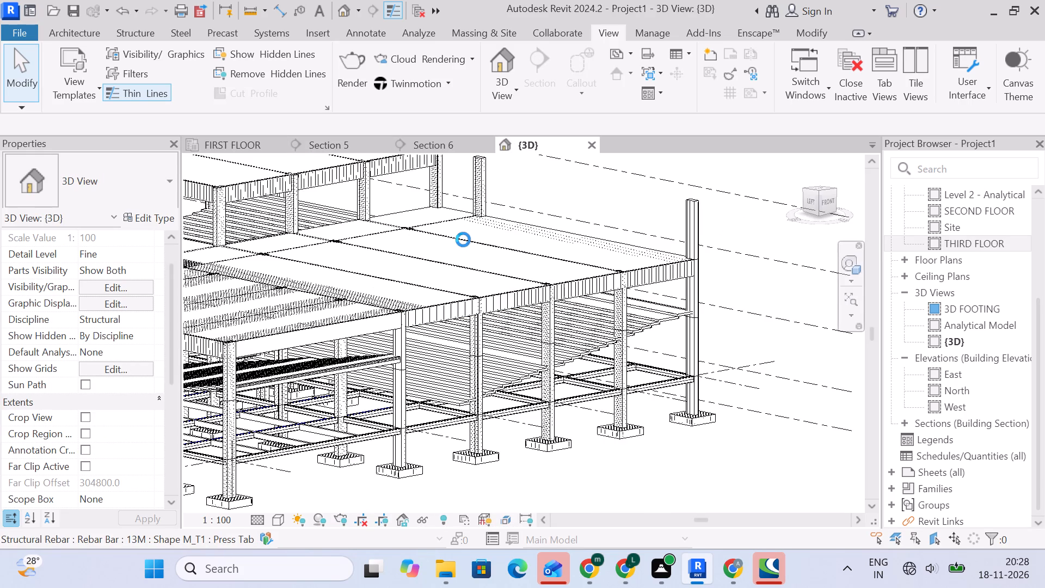
pyautogui.scroll(-1, 527, 235)
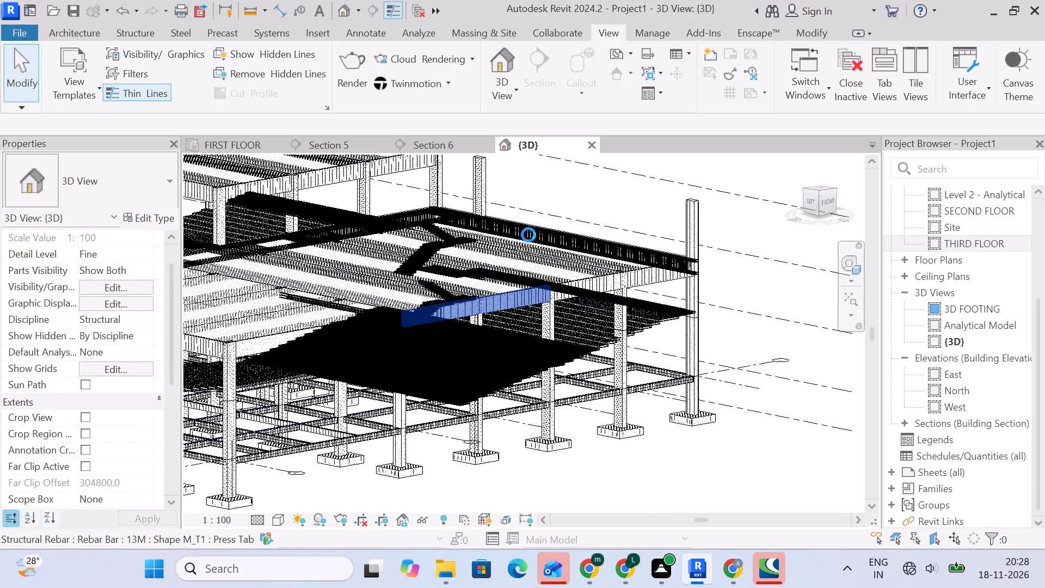
pyautogui.scroll(-2, 528, 235)
pyautogui.keyDown('shift'); pyautogui.scroll(1, 578, 239); pyautogui.keyUp('shift')
pyautogui.keyDown('shift'); pyautogui.moveTo(579, 239); pyautogui.dragTo(382, 307, button='middle'); pyautogui.keyUp('shift')
pyautogui.scroll(1, 447, 303)
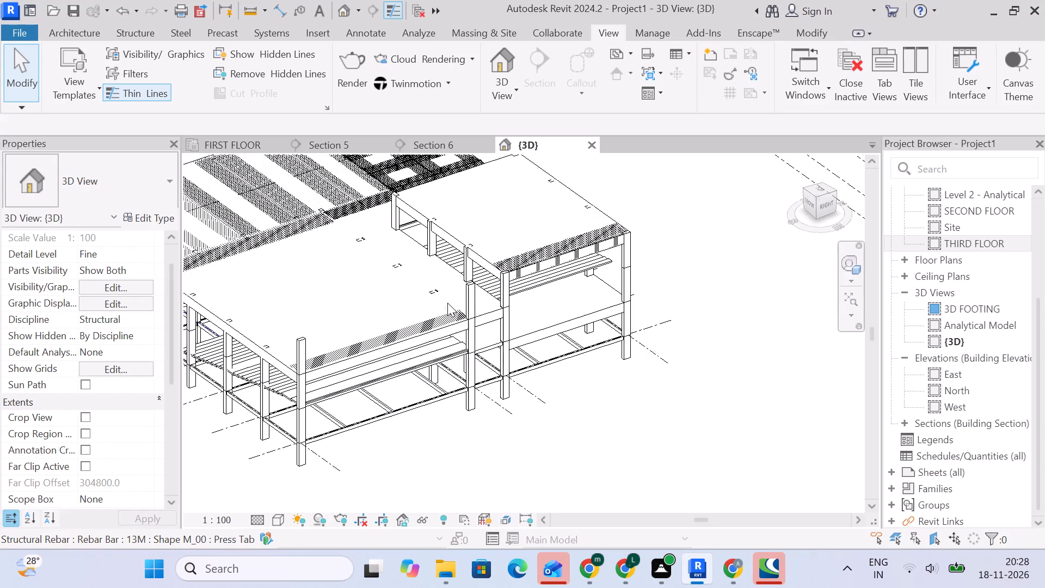
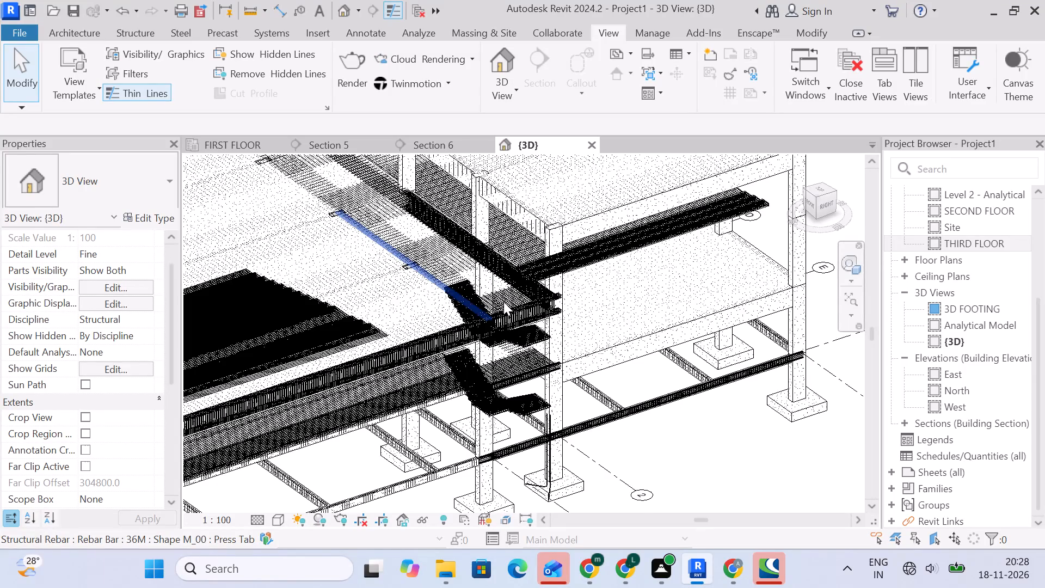
# Delete the 6" SLAB foundation slab that covers the staircase bay at the second-floor level.
pyautogui.scroll(6, 501, 287)
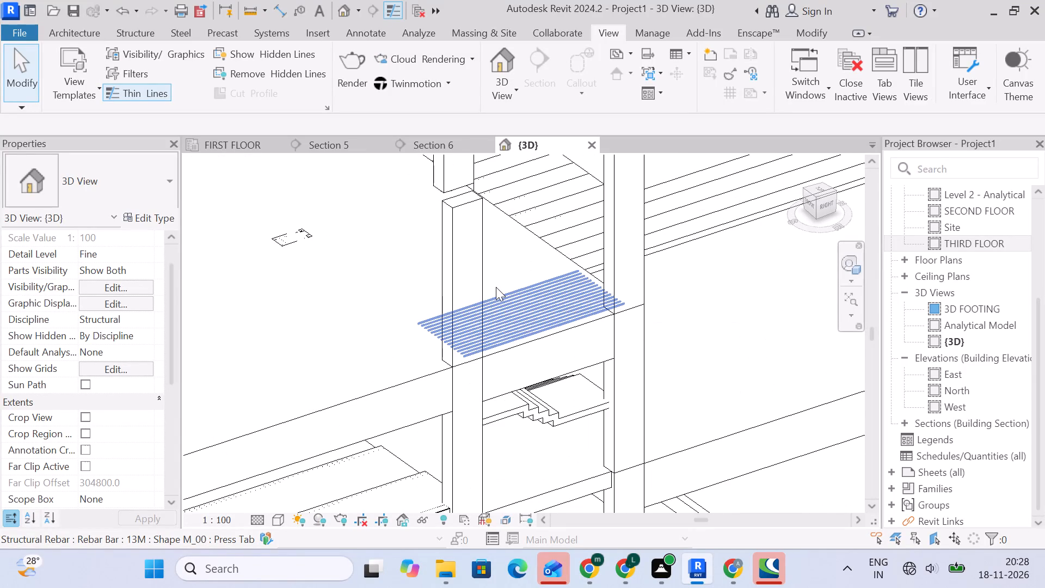
pyautogui.click(475, 263)
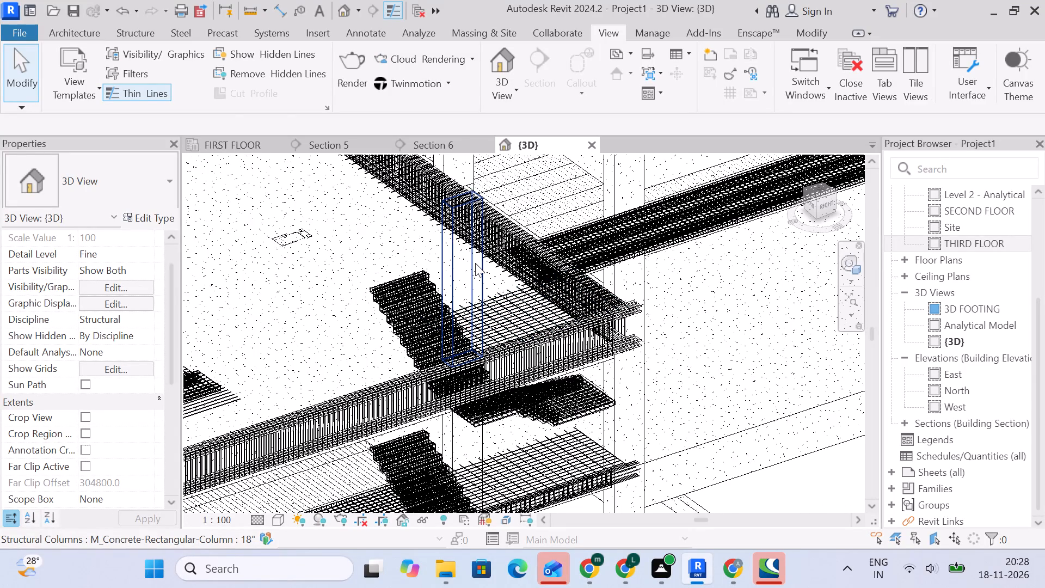
pyautogui.click(752, 348)
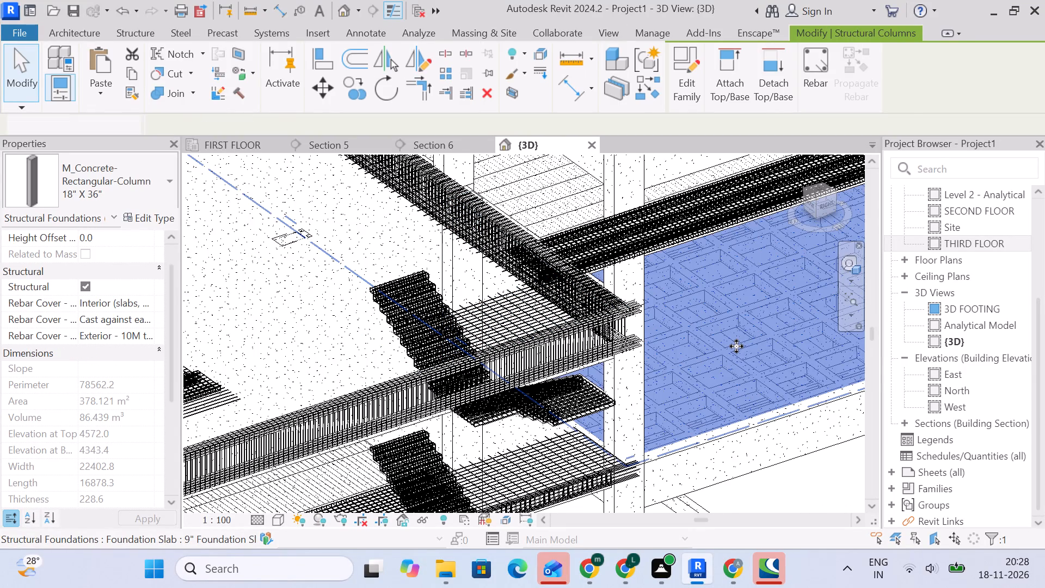
pyautogui.press('Escape')
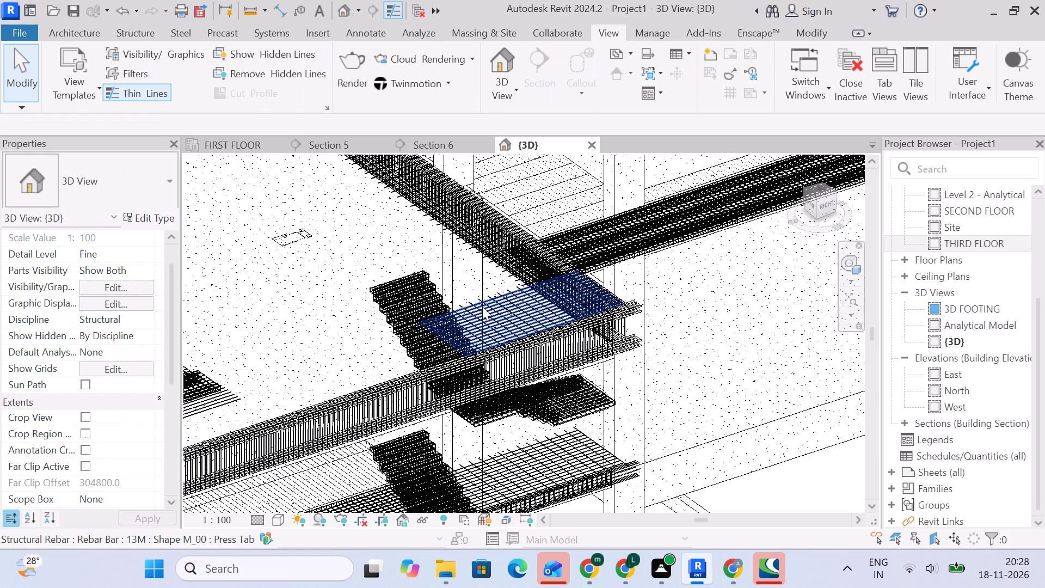
pyautogui.click(482, 307)
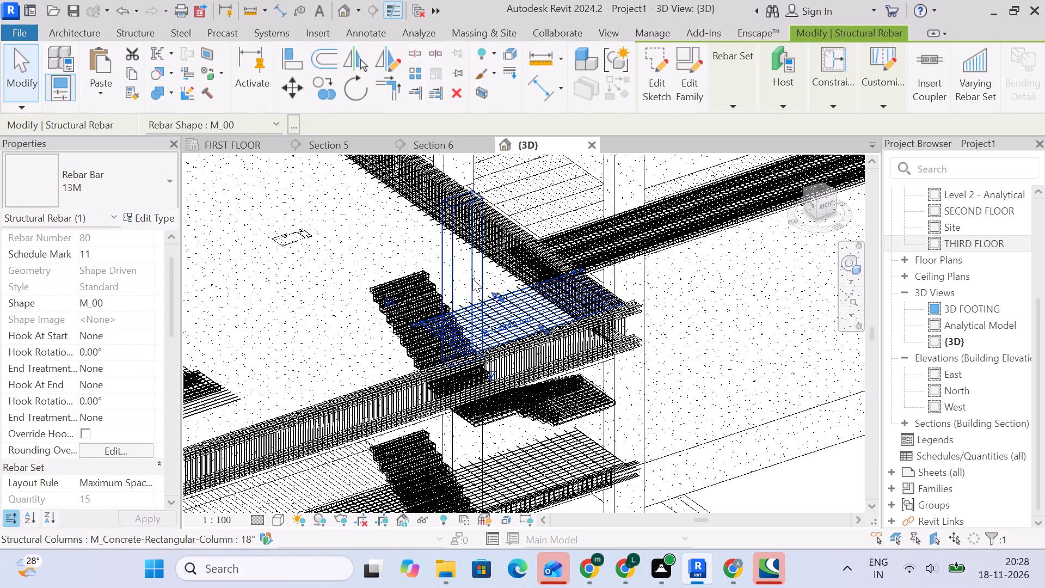
pyautogui.scroll(2, 489, 288)
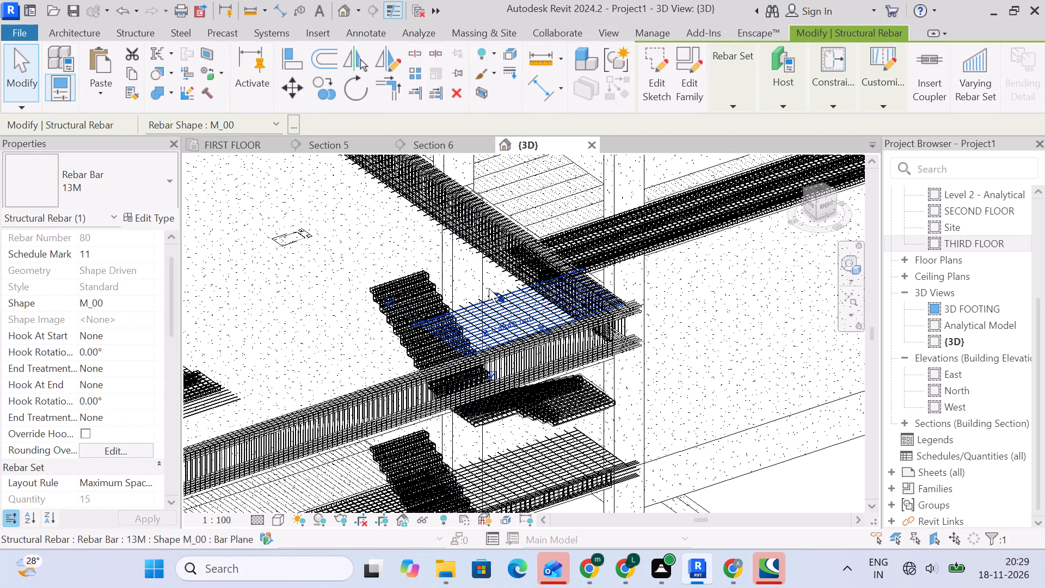
pyautogui.scroll(2, 489, 288)
pyautogui.scroll(-4, 491, 291)
pyautogui.moveTo(517, 300); pyautogui.dragTo(456, 427, button='middle')
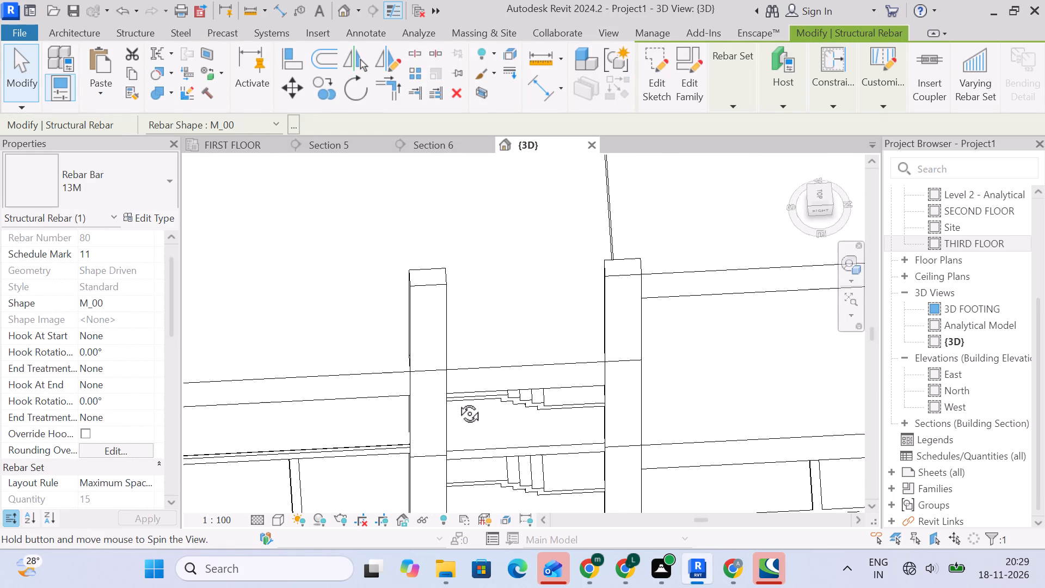
pyautogui.press('Escape')
pyautogui.click(526, 260)
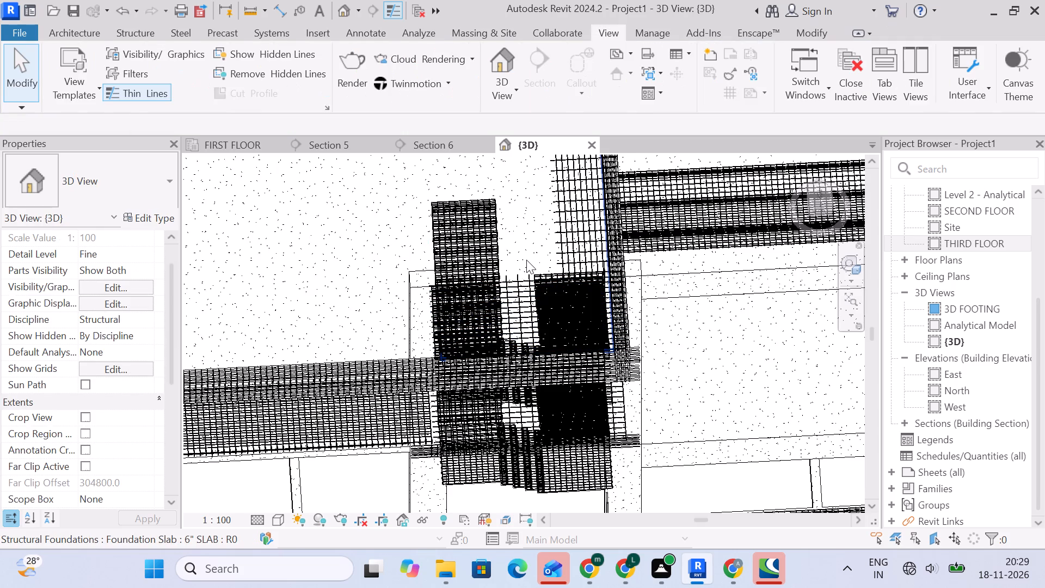
pyautogui.scroll(-4, 528, 261)
pyautogui.moveTo(528, 263); pyautogui.dragTo(521, 359, button='middle')
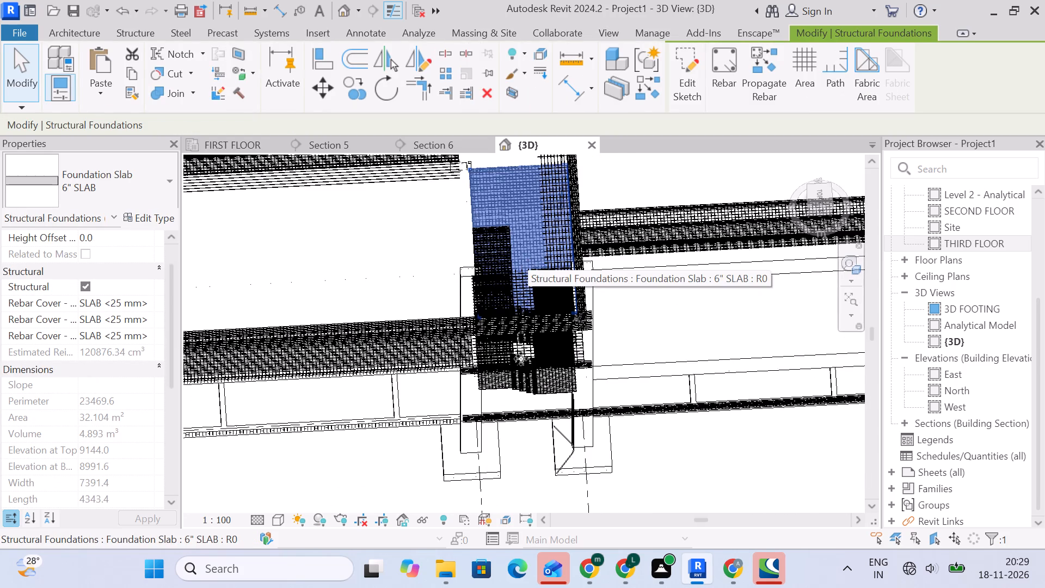
pyautogui.moveTo(521, 359); pyautogui.dragTo(521, 364, button='middle')
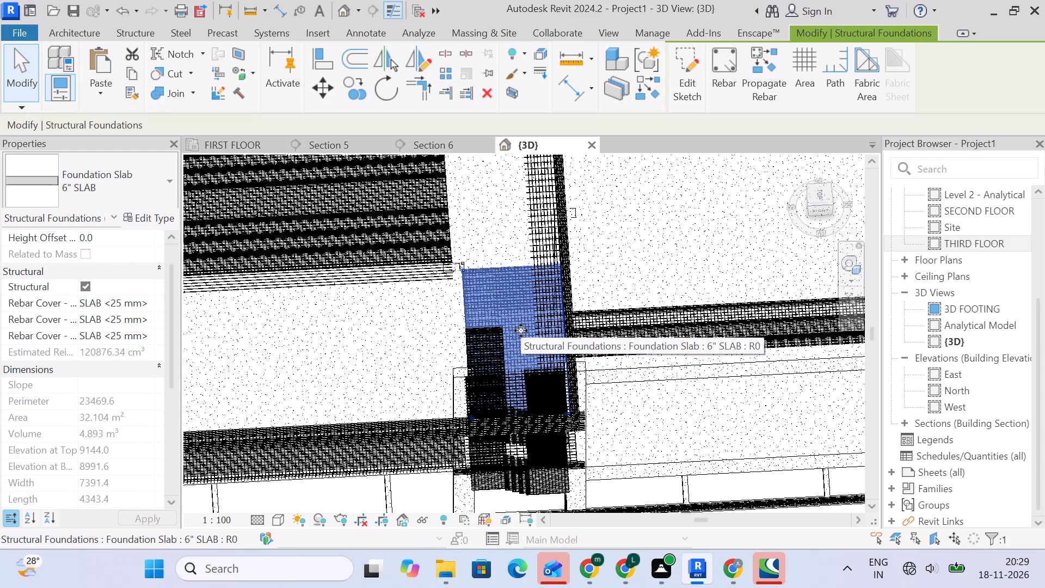
pyautogui.press('Delete')
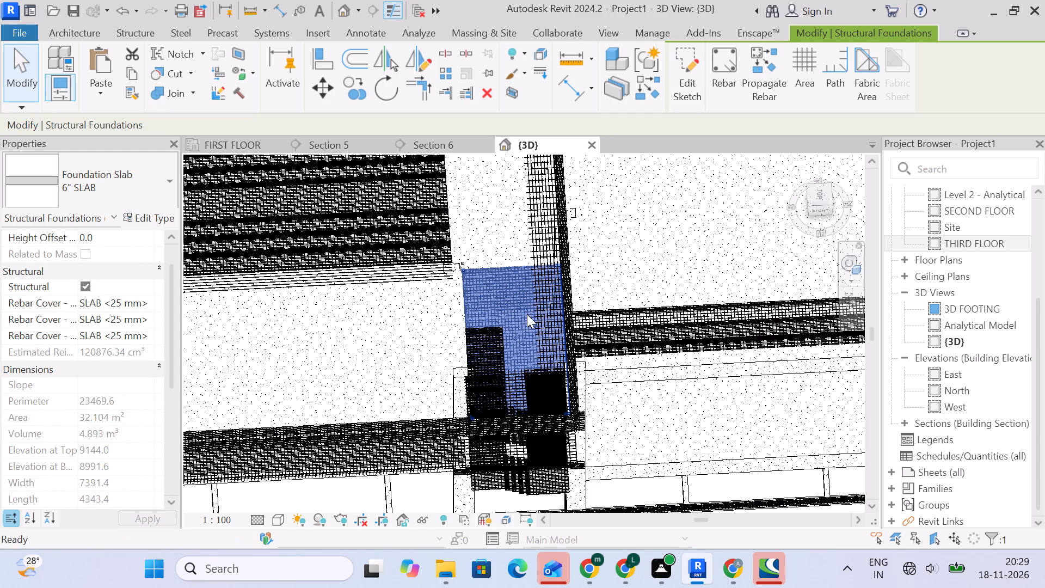
# Examine the staircase opening, the lower-level slab beside it and the surrounding beams from several angles.
pyautogui.scroll(5, 509, 317)
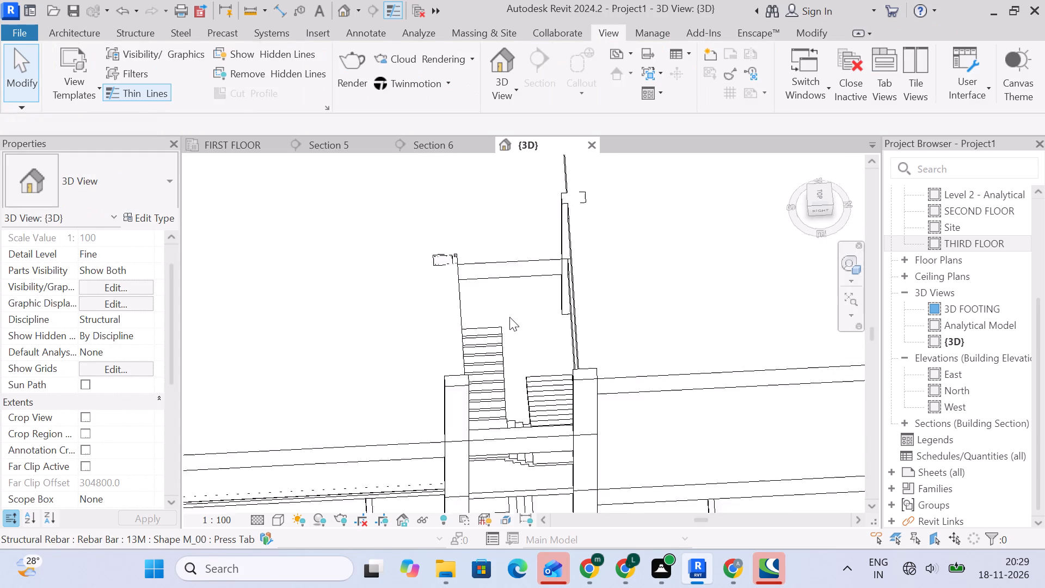
pyautogui.click(525, 279)
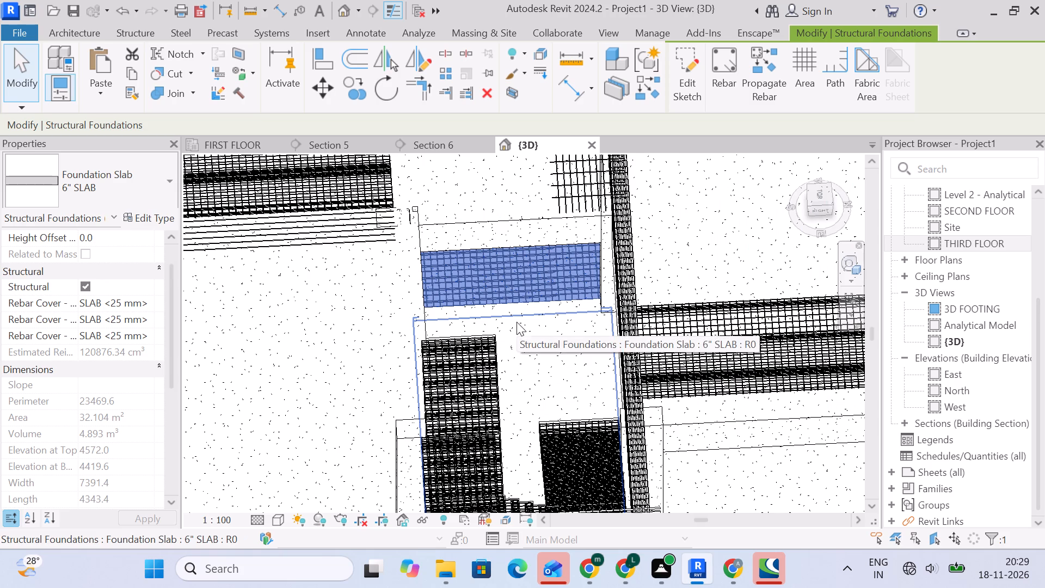
pyautogui.press('Escape')
pyautogui.scroll(-3, 582, 388)
pyautogui.keyDown('shift'); pyautogui.moveTo(581, 388); pyautogui.dragTo(587, 367, button='middle'); pyautogui.keyUp('shift')
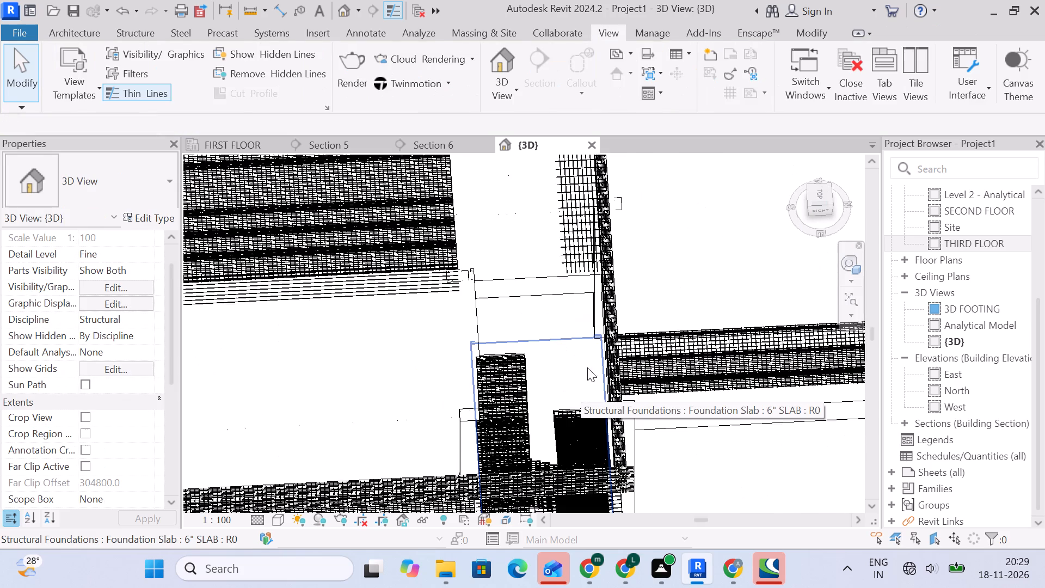
pyautogui.keyDown('shift'); pyautogui.moveTo(587, 367); pyautogui.dragTo(589, 324, button='middle'); pyautogui.keyUp('shift')
pyautogui.keyDown('shift'); pyautogui.moveTo(549, 366); pyautogui.dragTo(595, 357, button='middle'); pyautogui.keyUp('shift')
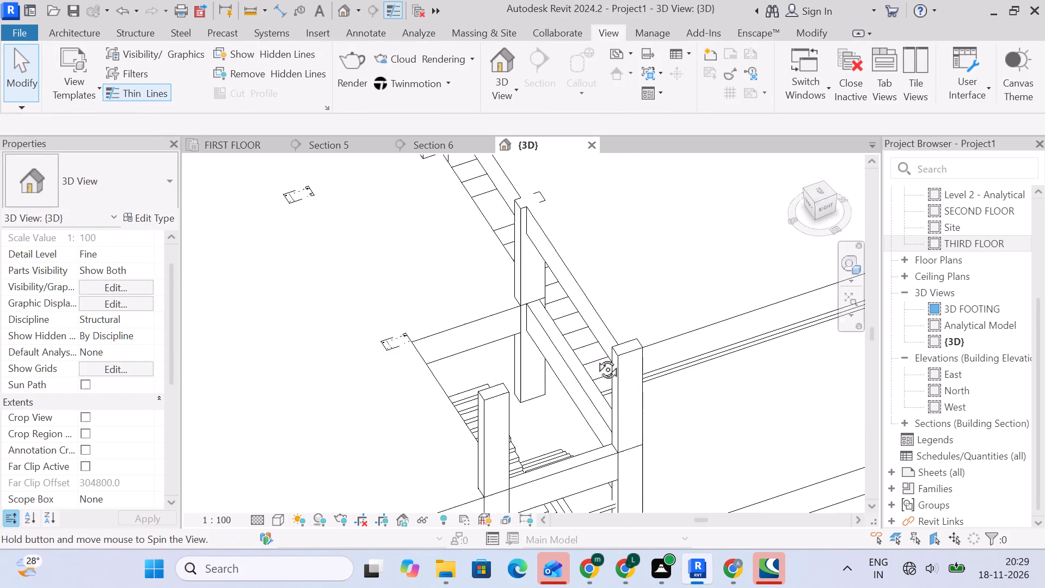
pyautogui.keyDown('shift'); pyautogui.moveTo(595, 357); pyautogui.dragTo(760, 420, button='middle'); pyautogui.keyUp('shift')
pyautogui.scroll(1, 753, 420)
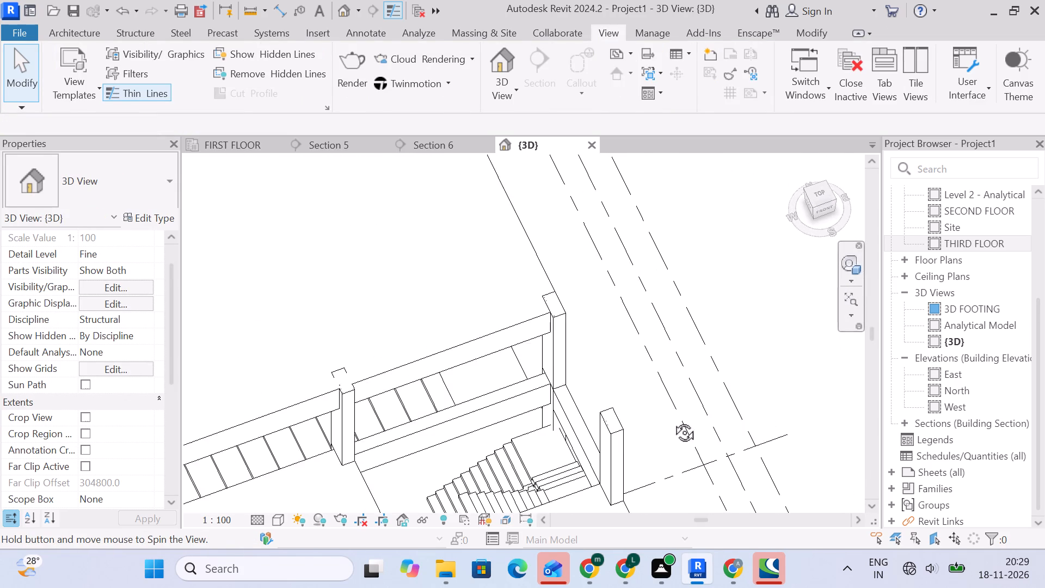
pyautogui.moveTo(630, 426); pyautogui.dragTo(640, 234, button='middle')
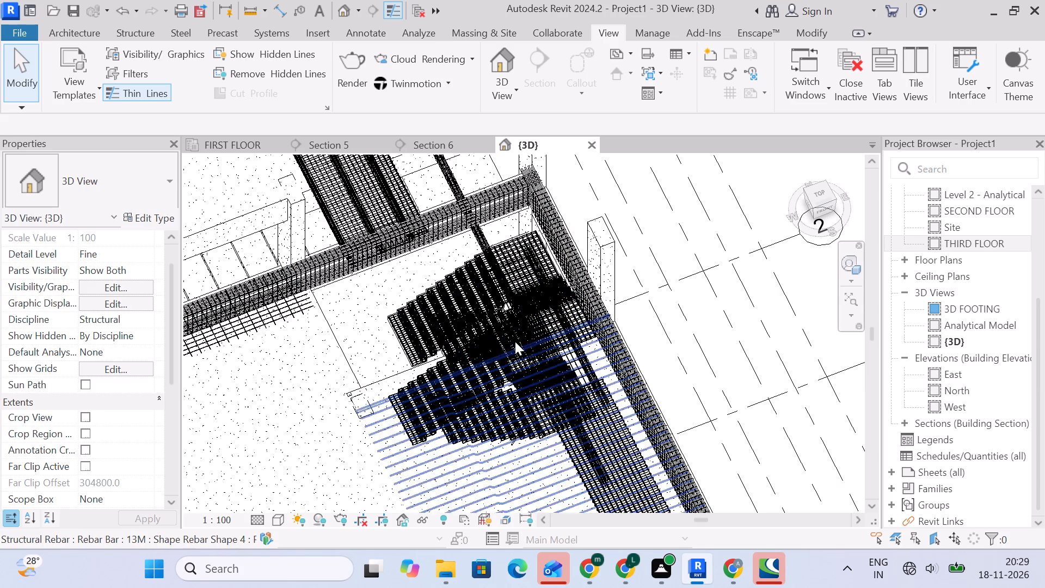
# In the SECOND FLOOR plan, extend the 6" slab's stair-side boundary to the start of the flights, about 2934 mm beyond the column line.
pyautogui.click(261, 366)
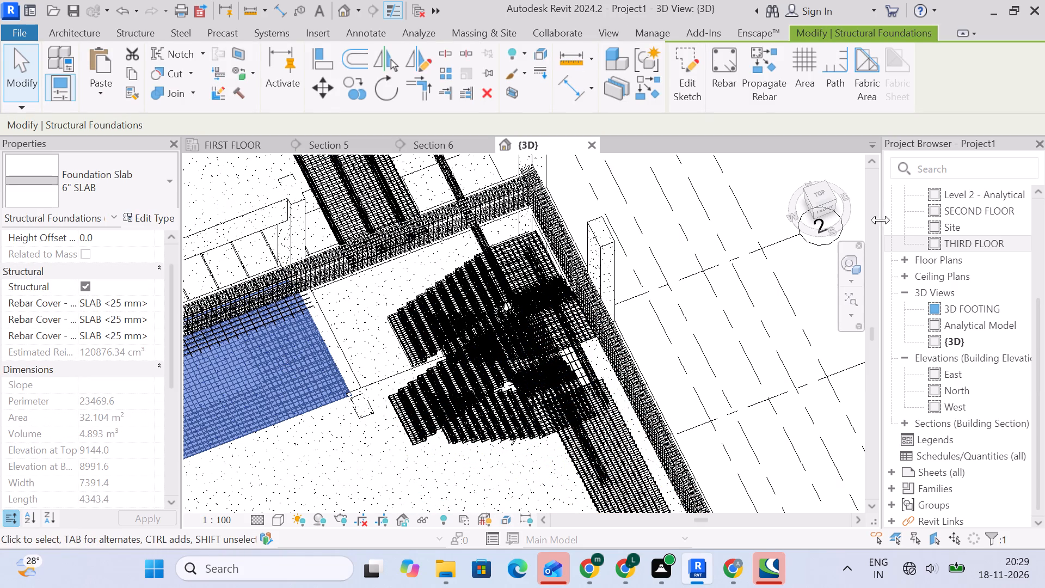
pyautogui.scroll(6, 946, 339)
pyautogui.doubleClick(968, 384)
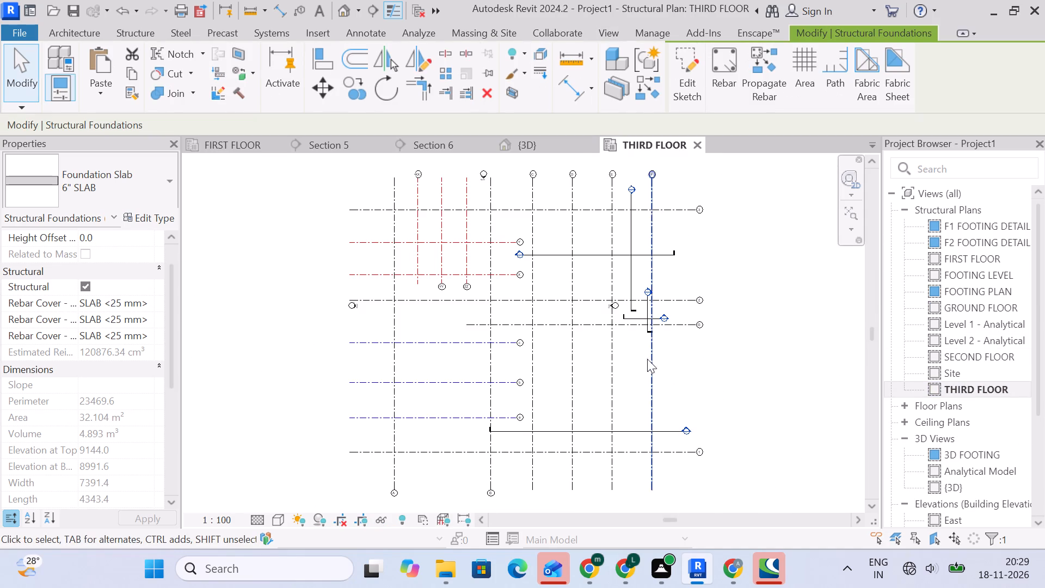
pyautogui.scroll(12, 616, 311)
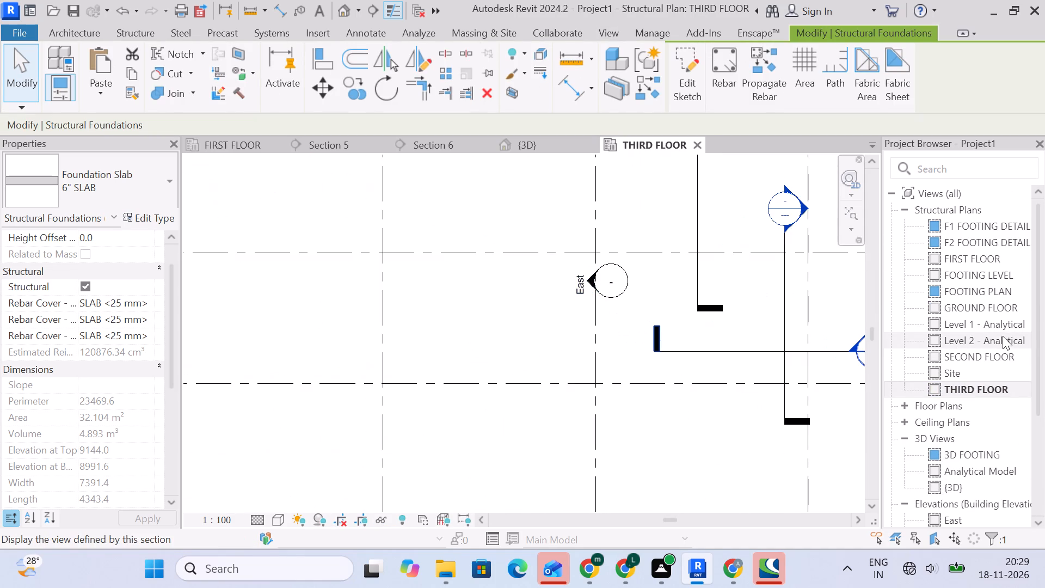
pyautogui.click(972, 358)
pyautogui.click(972, 357)
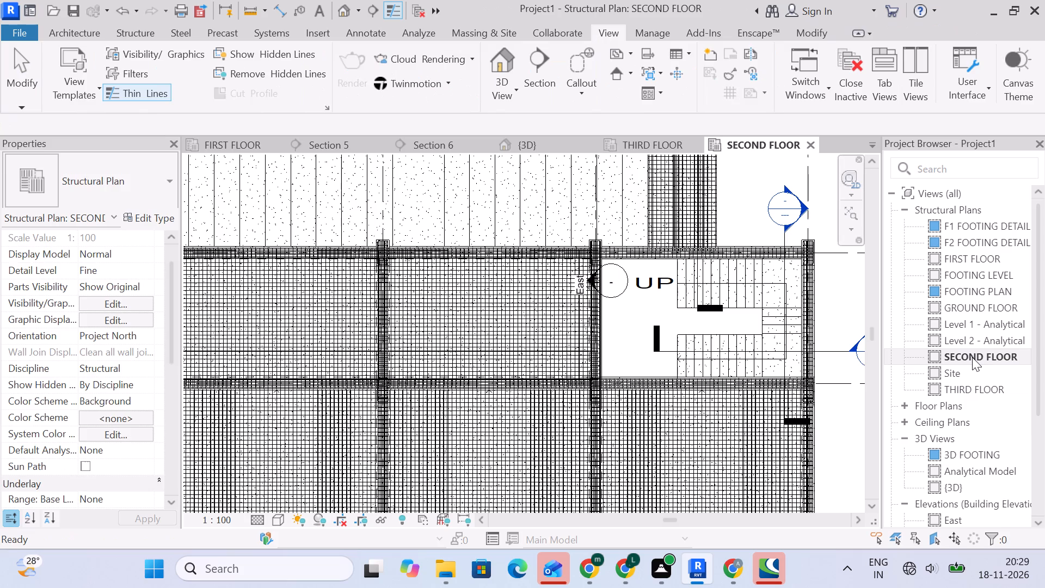
pyautogui.scroll(5, 608, 315)
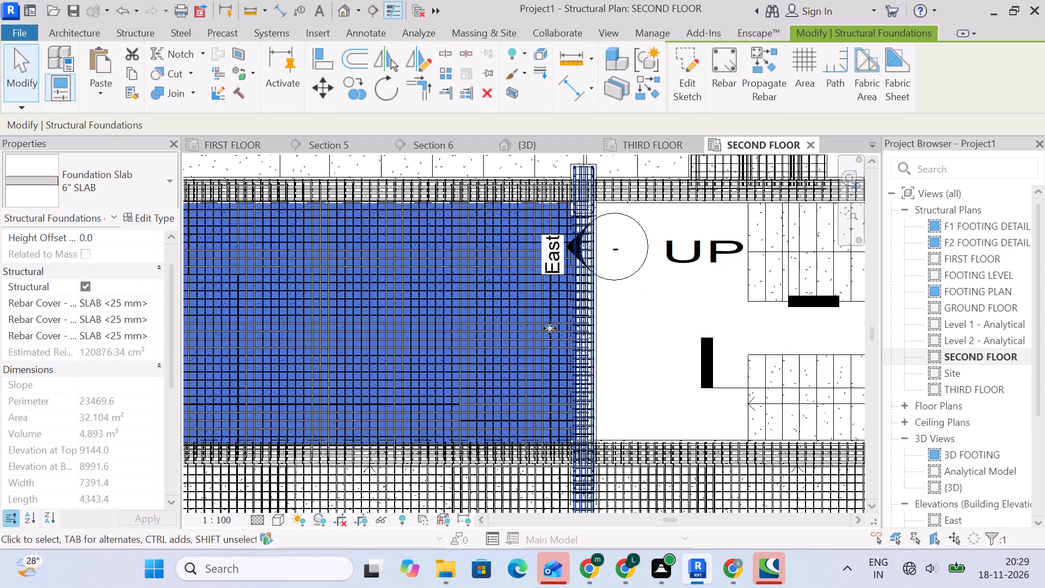
pyautogui.click(697, 77)
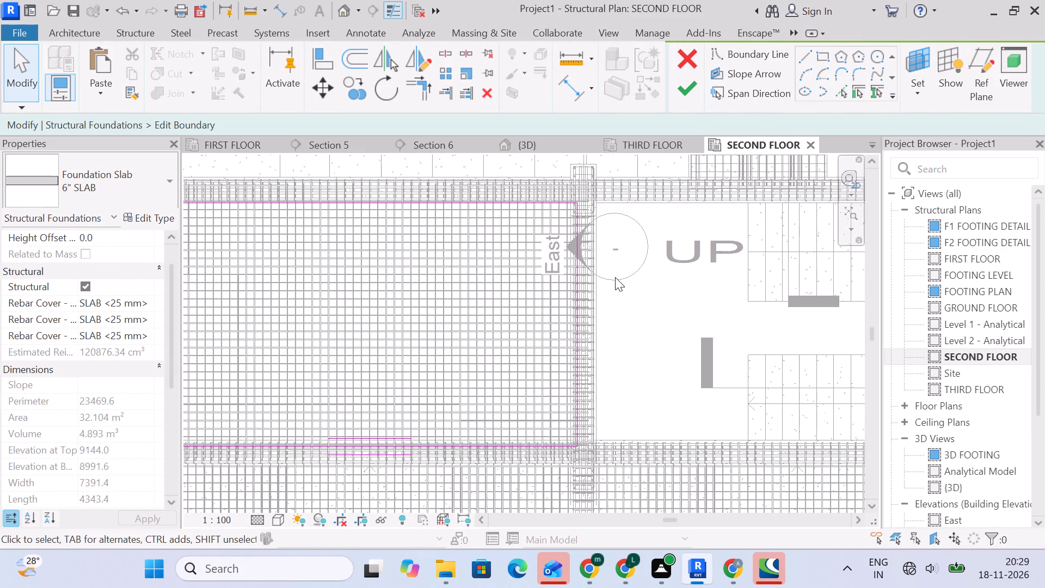
pyautogui.click(578, 305)
pyautogui.moveTo(575, 305); pyautogui.dragTo(709, 305)
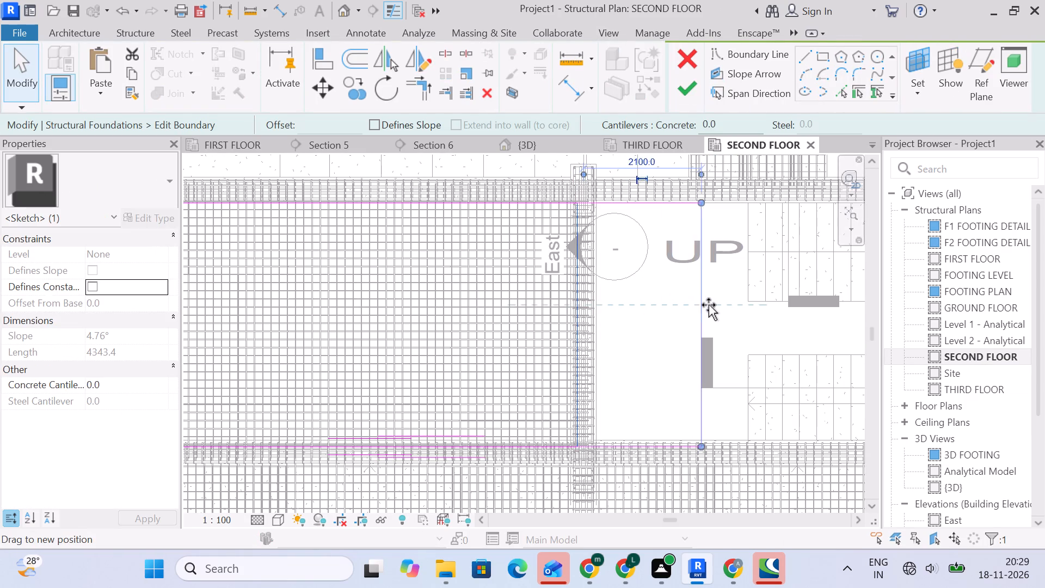
pyautogui.moveTo(709, 305); pyautogui.dragTo(740, 308)
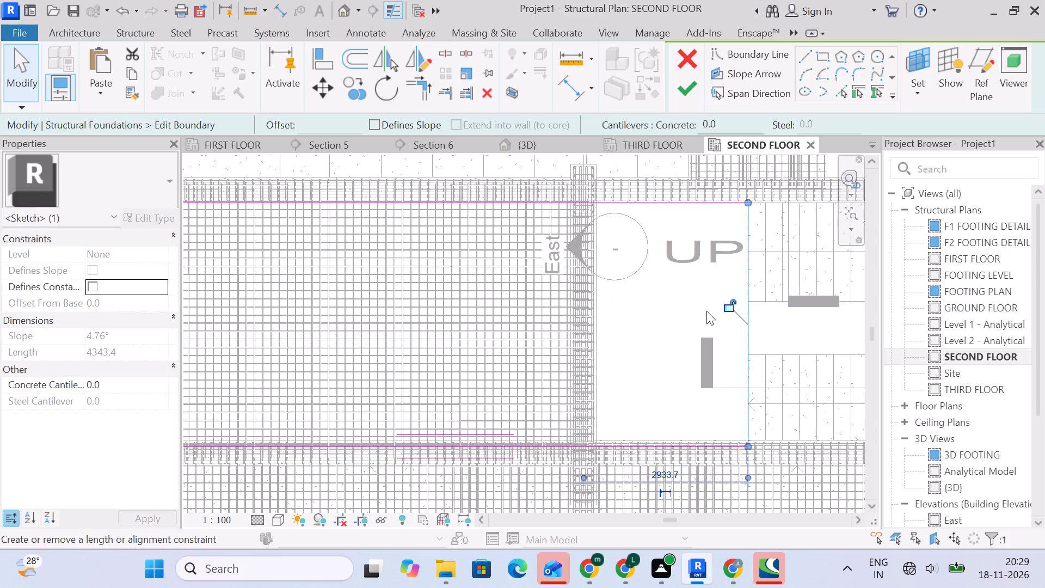
pyautogui.click(699, 91)
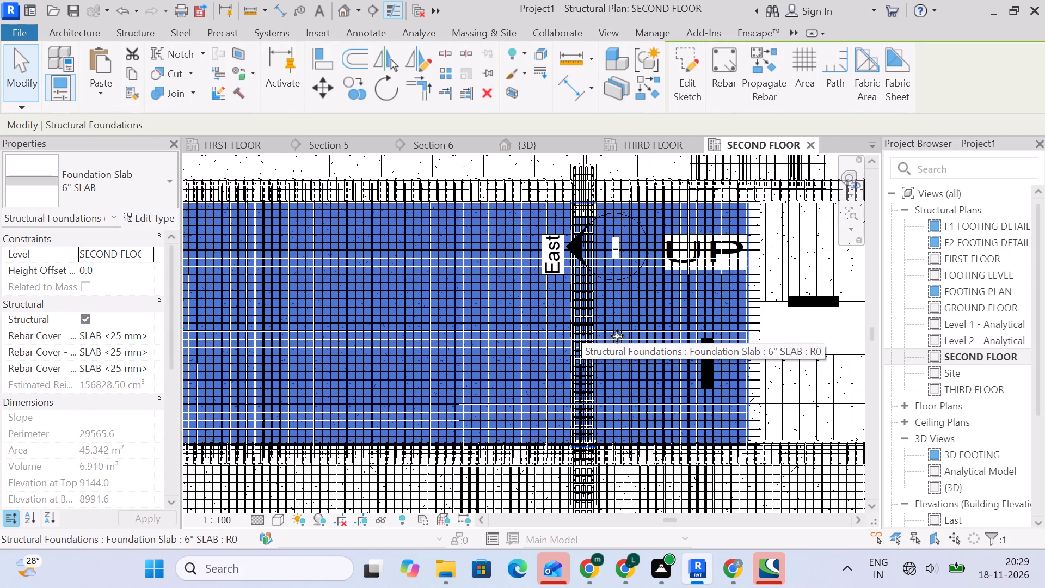
pyautogui.press('Escape')
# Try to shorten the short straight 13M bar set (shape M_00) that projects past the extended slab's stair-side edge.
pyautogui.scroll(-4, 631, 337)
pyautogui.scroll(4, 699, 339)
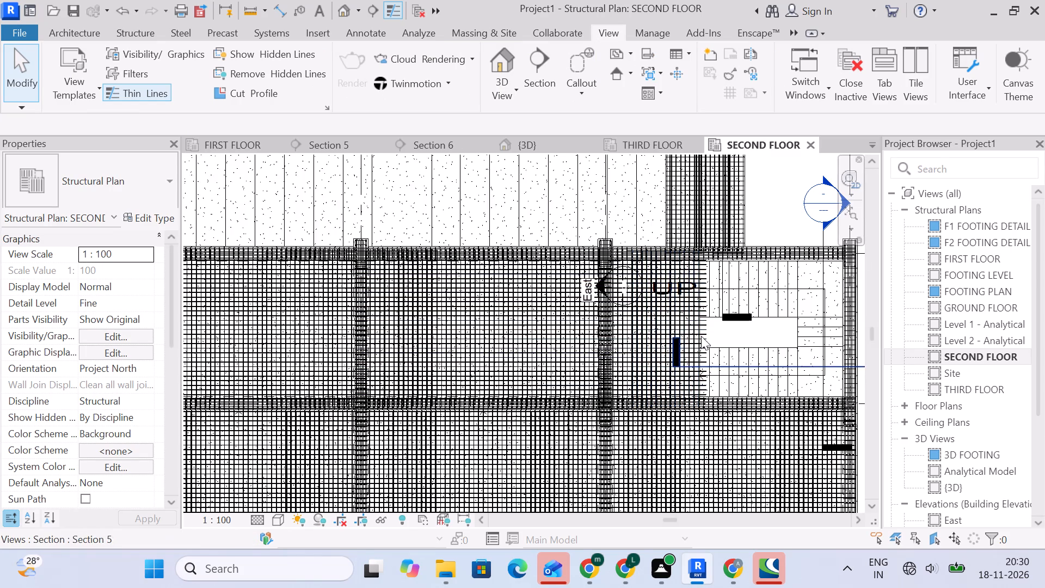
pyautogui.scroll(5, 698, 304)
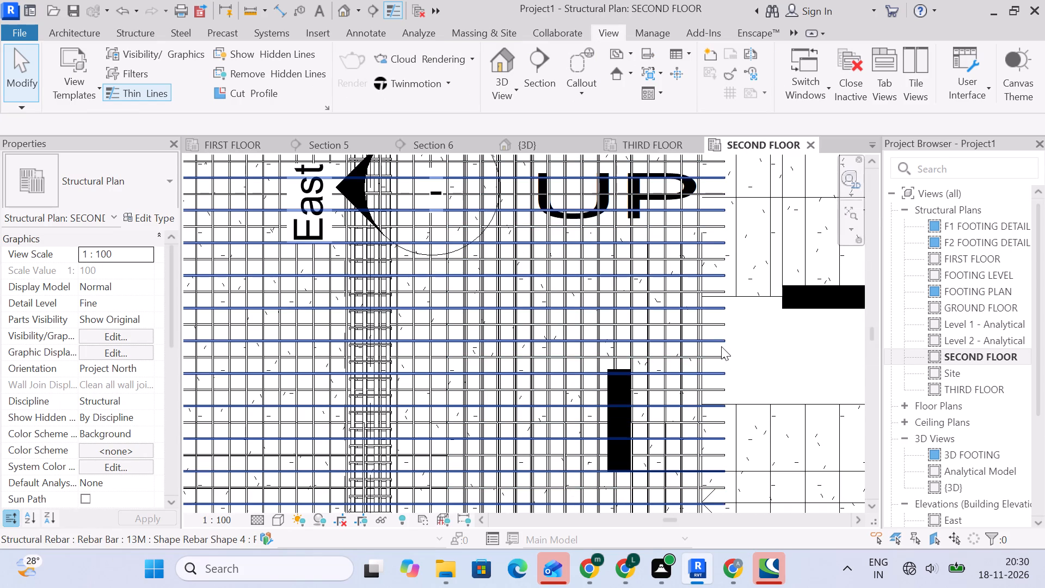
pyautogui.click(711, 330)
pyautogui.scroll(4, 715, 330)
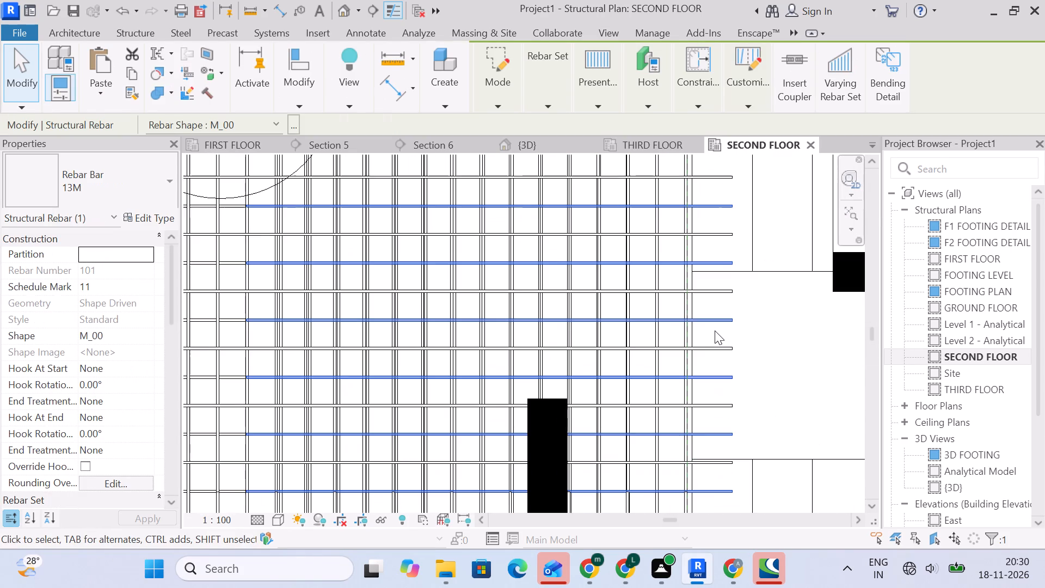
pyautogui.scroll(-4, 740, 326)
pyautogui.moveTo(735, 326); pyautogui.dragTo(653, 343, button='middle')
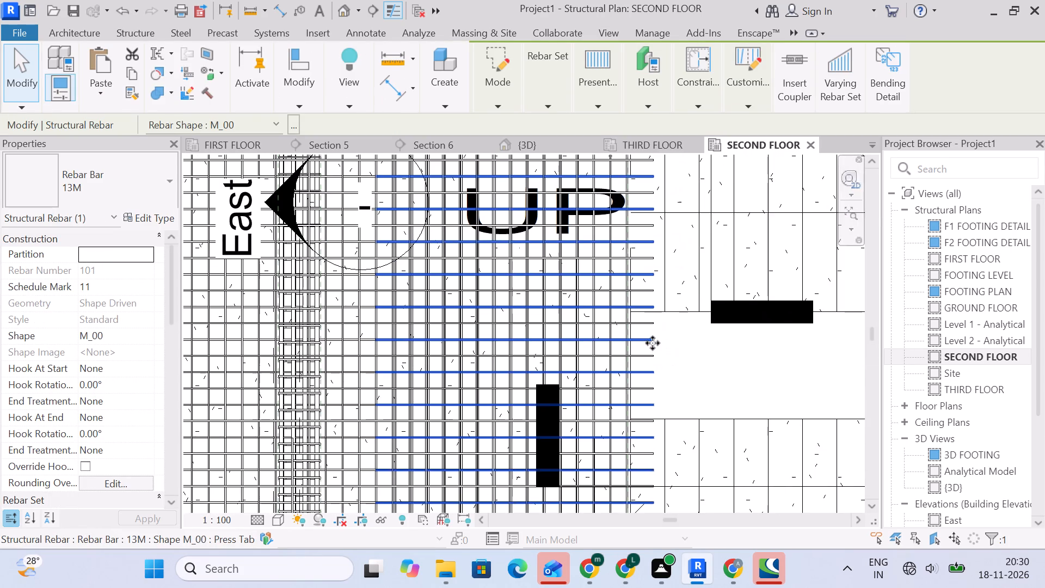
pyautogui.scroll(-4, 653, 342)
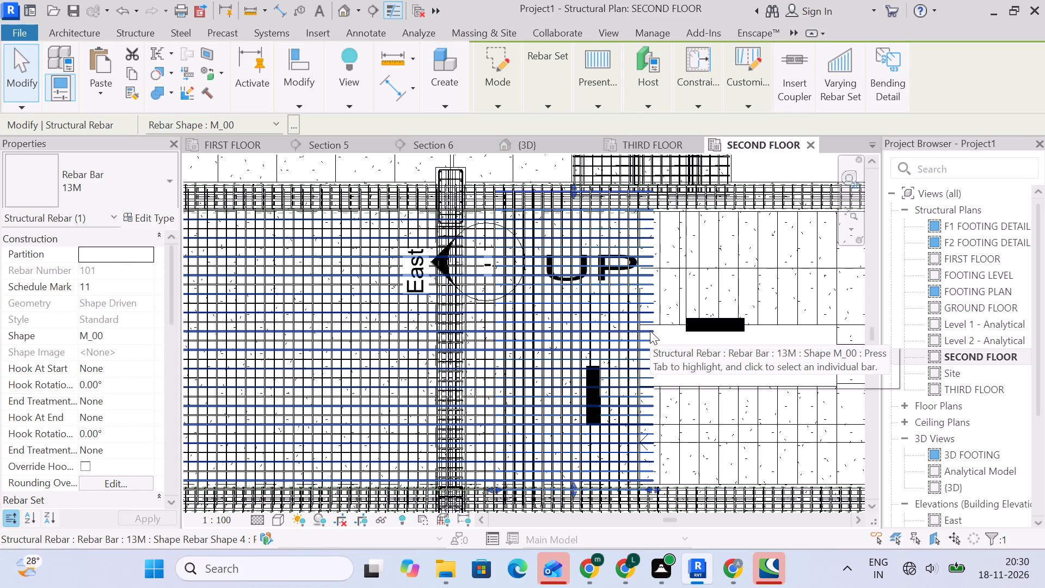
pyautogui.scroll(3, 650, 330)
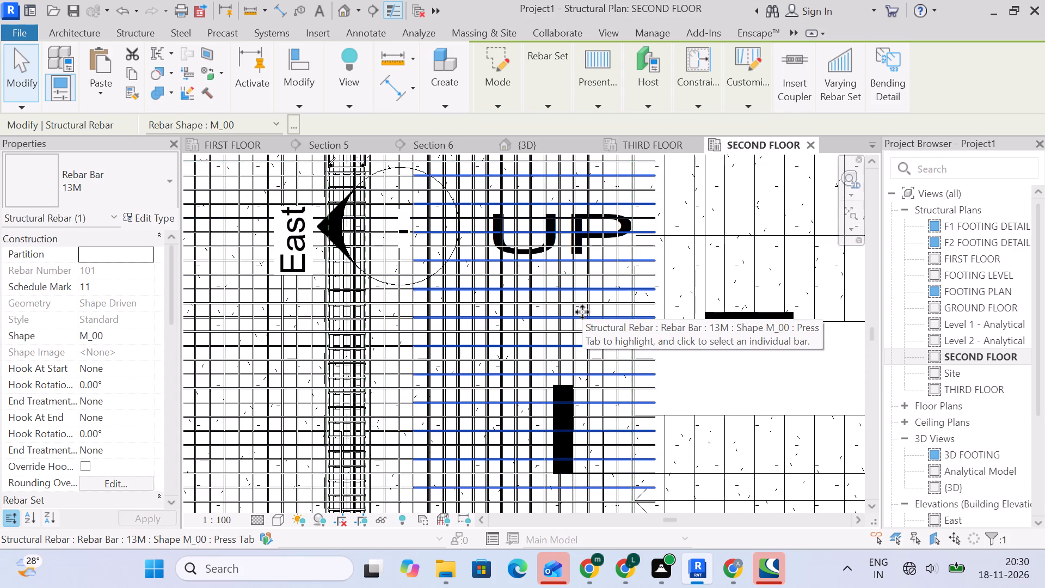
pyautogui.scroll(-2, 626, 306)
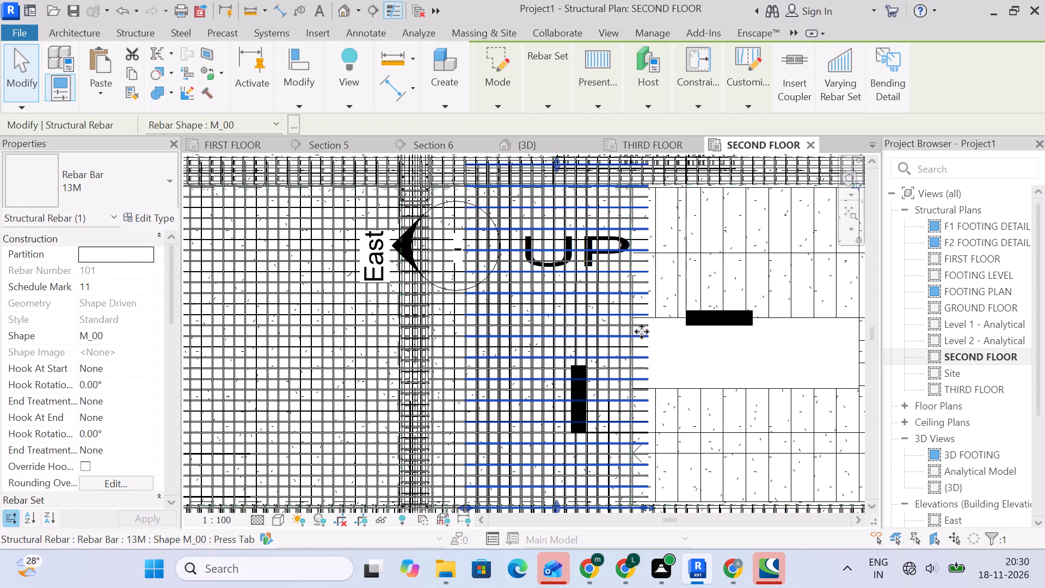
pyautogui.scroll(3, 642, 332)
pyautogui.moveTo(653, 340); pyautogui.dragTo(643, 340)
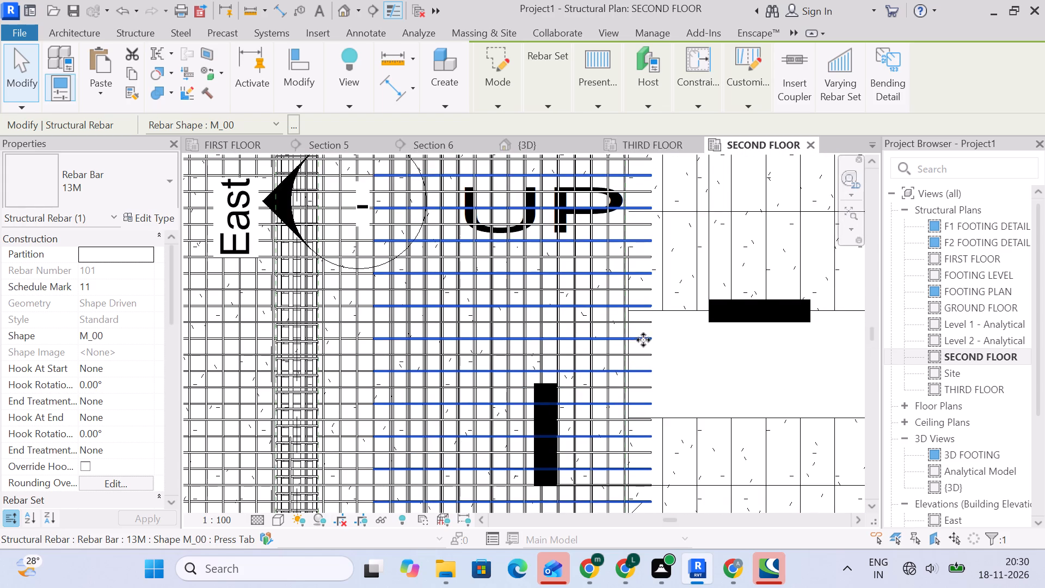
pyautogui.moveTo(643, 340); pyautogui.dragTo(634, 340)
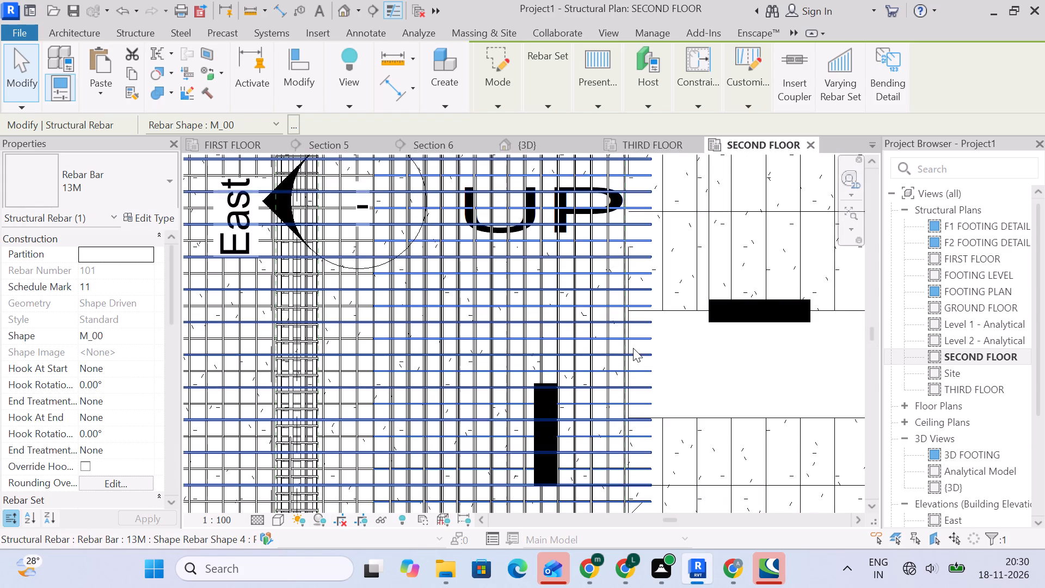
# Shorten the 13M Rebar Shape 4 set running across the extended slab so its bars end at the stair-side edge.
pyautogui.click(633, 348)
pyautogui.scroll(-5, 670, 352)
pyautogui.scroll(5, 671, 482)
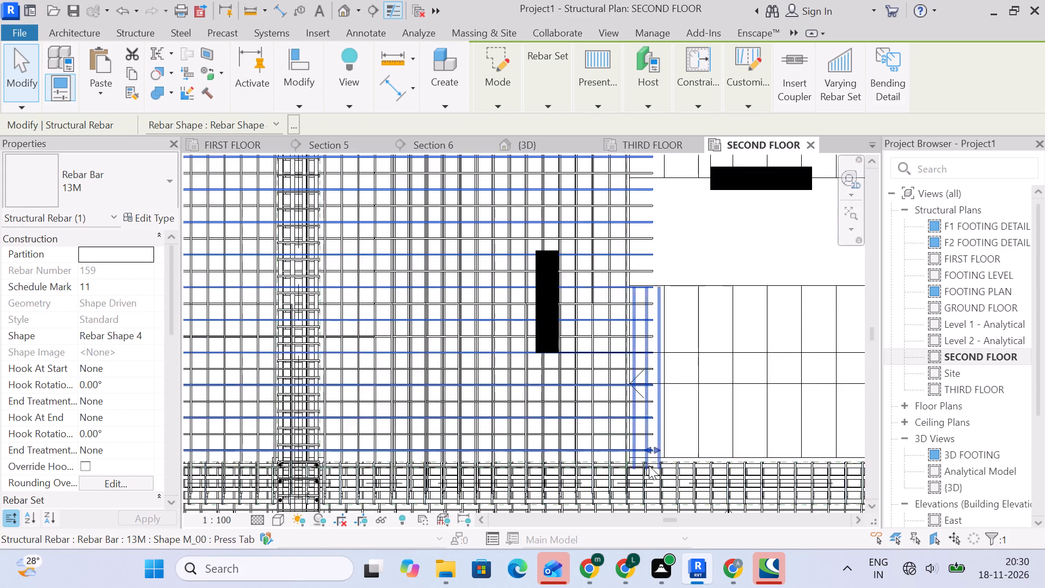
pyautogui.scroll(4, 639, 454)
pyautogui.moveTo(662, 446); pyautogui.dragTo(623, 444)
# Examine the reinforcement around the start of the flight in plan and in the {3D} view, identifying the bars projecting beyond the landing edge.
pyautogui.click(662, 391)
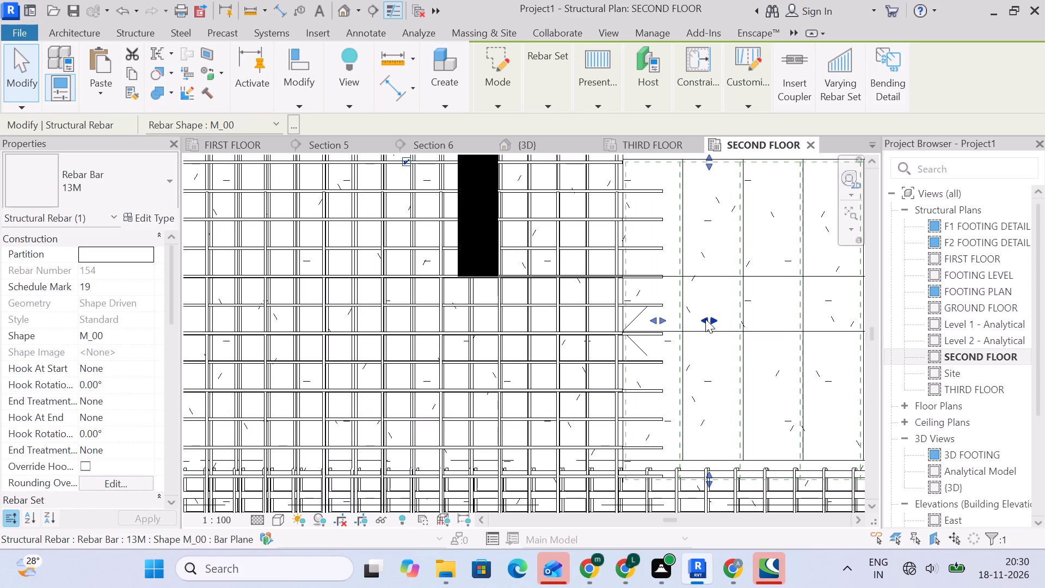
pyautogui.scroll(-5, 703, 319)
pyautogui.scroll(5, 702, 323)
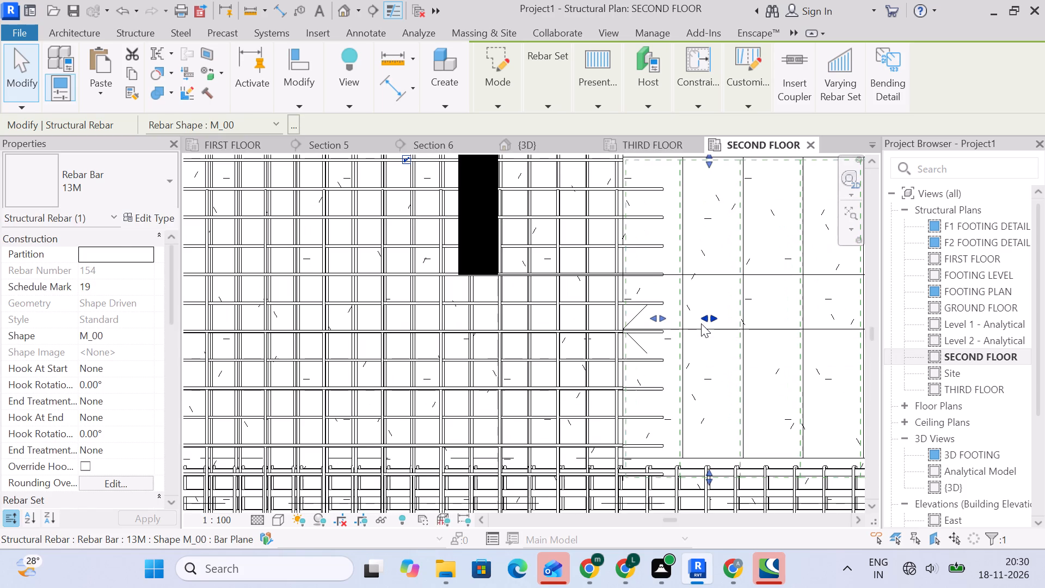
pyautogui.click(695, 289)
pyautogui.scroll(-4, 694, 316)
pyautogui.press('Escape')
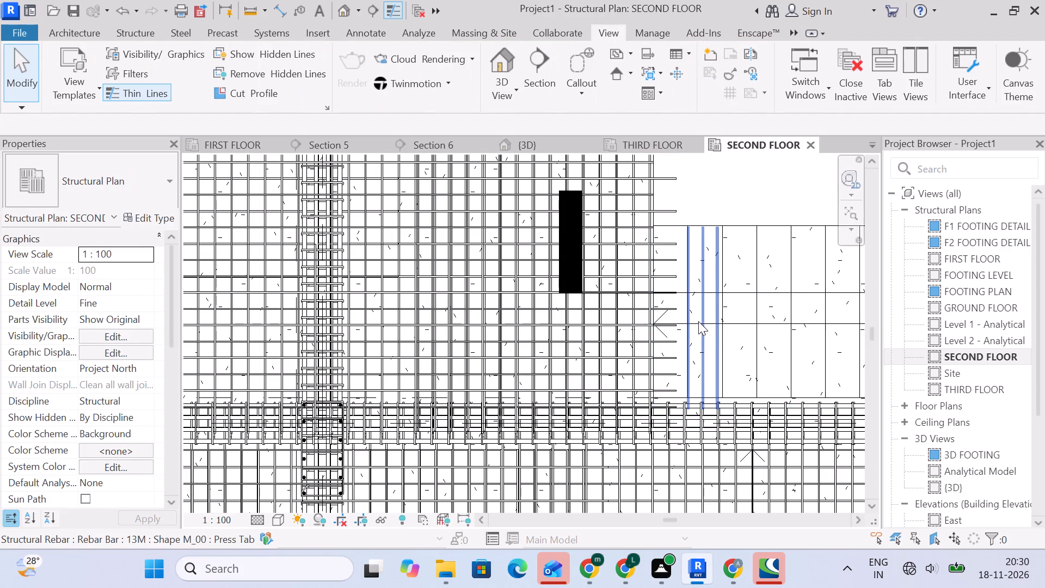
pyautogui.scroll(1, 703, 341)
pyautogui.click(703, 341)
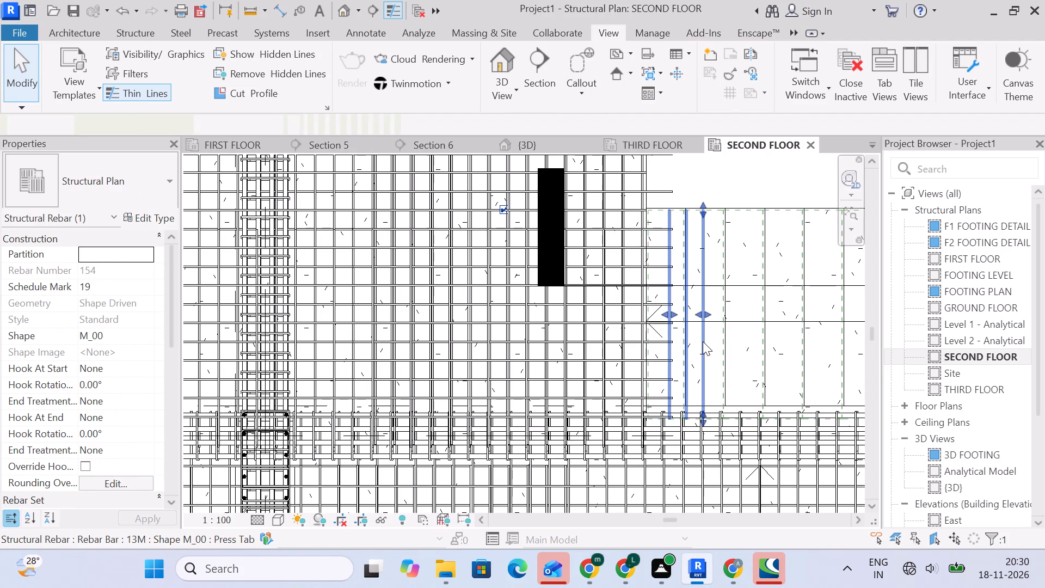
pyautogui.scroll(-5, 706, 340)
pyautogui.moveTo(758, 369); pyautogui.dragTo(698, 354, button='middle')
pyautogui.keyDown('shift'); pyautogui.scroll(1, 698, 354); pyautogui.keyUp('shift')
pyautogui.click(543, 146)
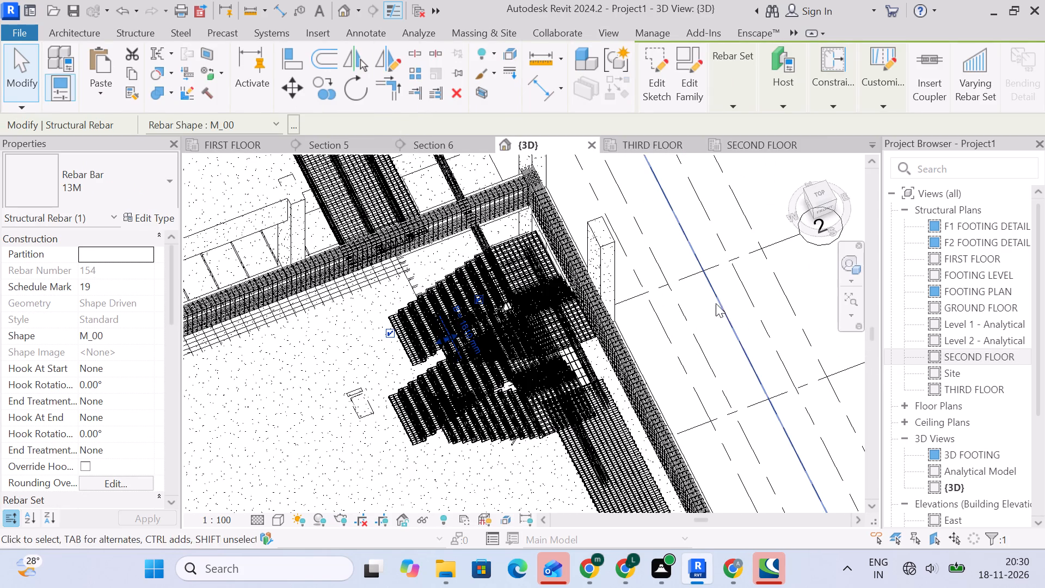
pyautogui.keyDown('shift'); pyautogui.moveTo(736, 320); pyautogui.dragTo(589, 220, button='middle'); pyautogui.keyUp('shift')
pyautogui.scroll(1, 589, 220)
pyautogui.scroll(4, 460, 323)
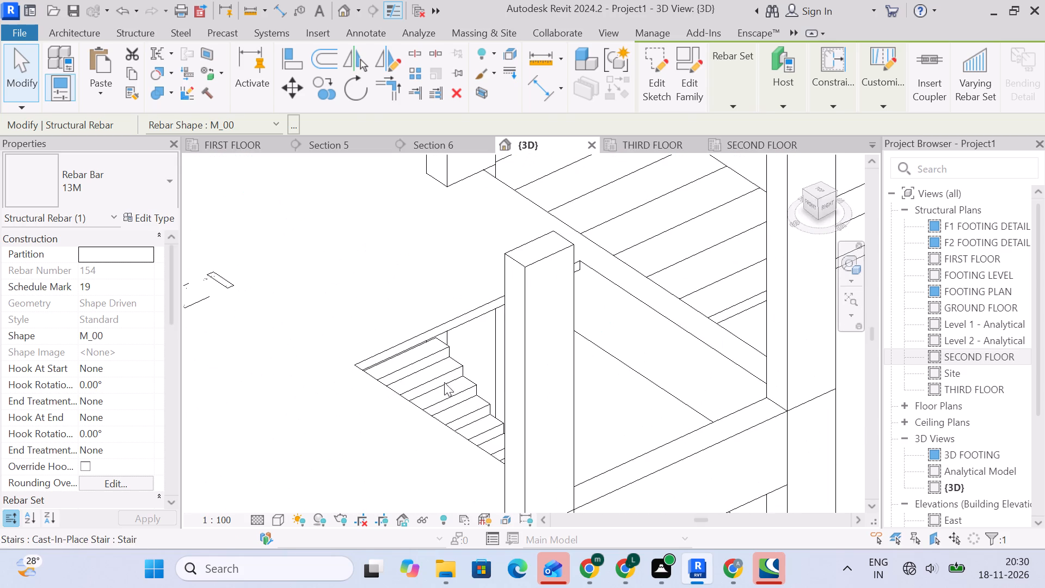
pyautogui.scroll(4, 440, 385)
pyautogui.press('Escape')
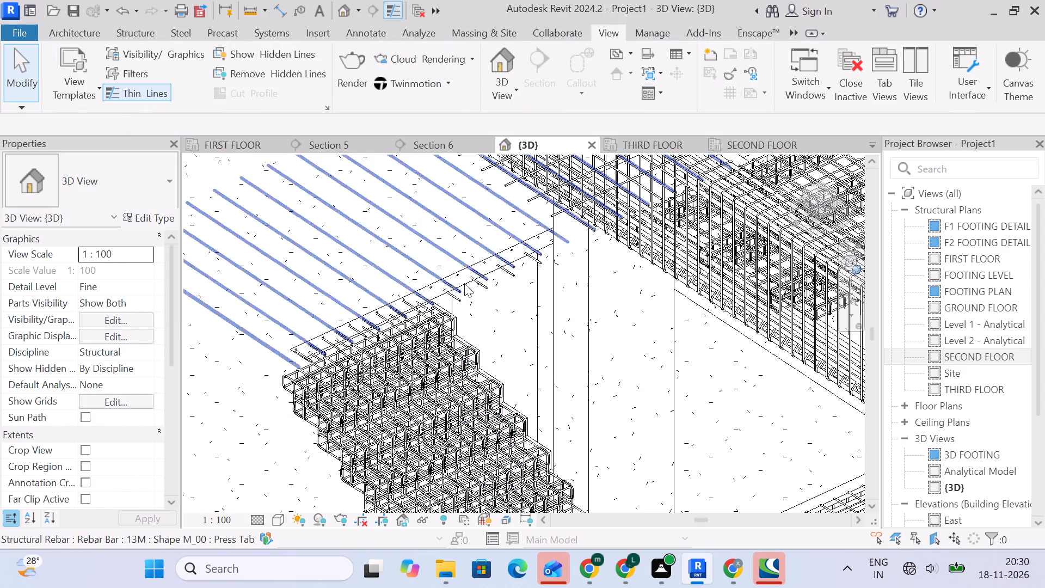
pyautogui.click(460, 263)
pyautogui.press('Escape')
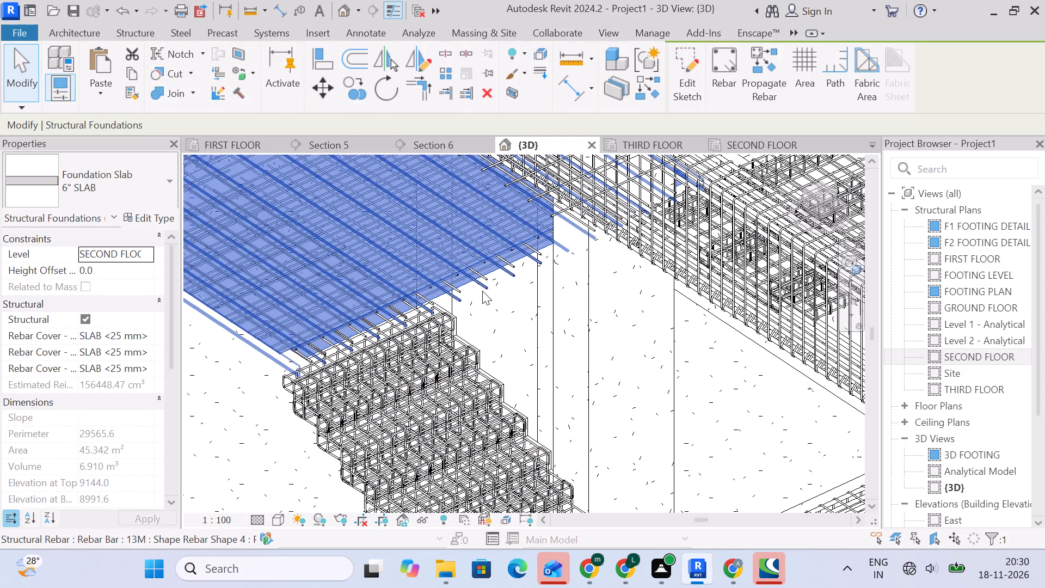
pyautogui.click(482, 291)
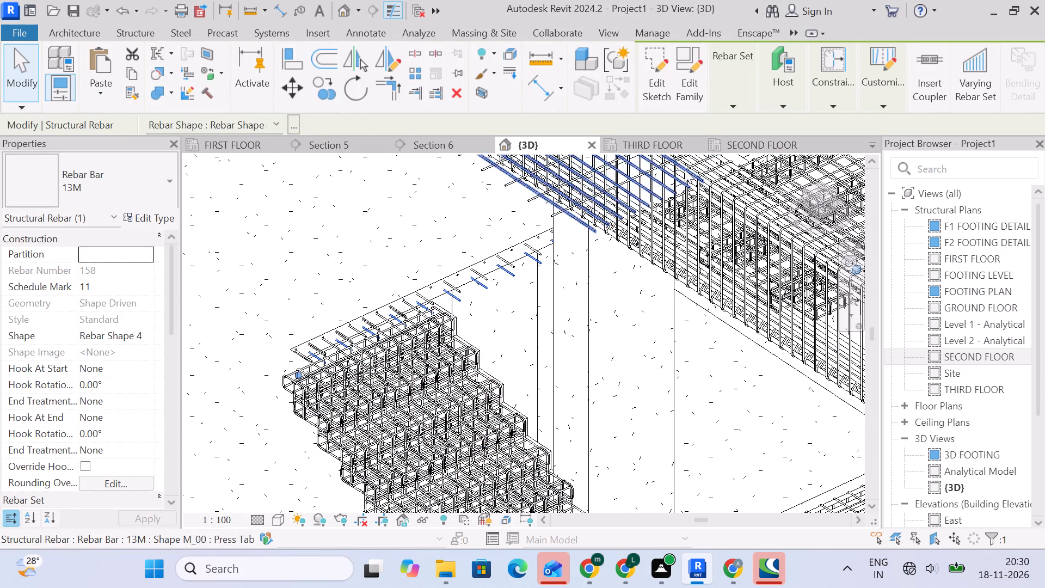
# Look over the staircase bay and its neighbouring slabs in the FIRST FLOOR plan.
pyautogui.click(230, 149)
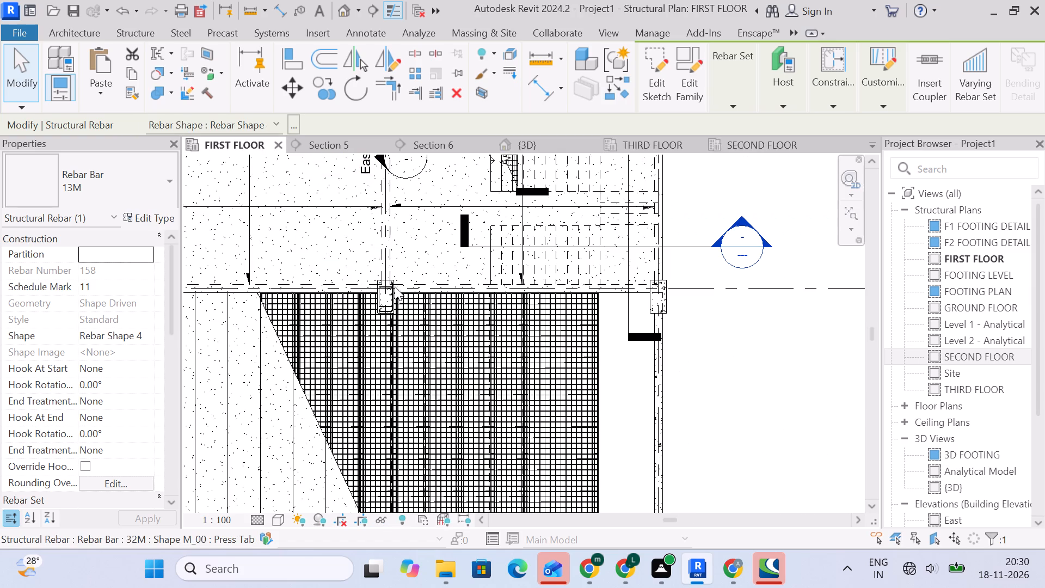
pyautogui.scroll(-3, 642, 352)
pyautogui.moveTo(665, 366); pyautogui.dragTo(641, 253, button='middle')
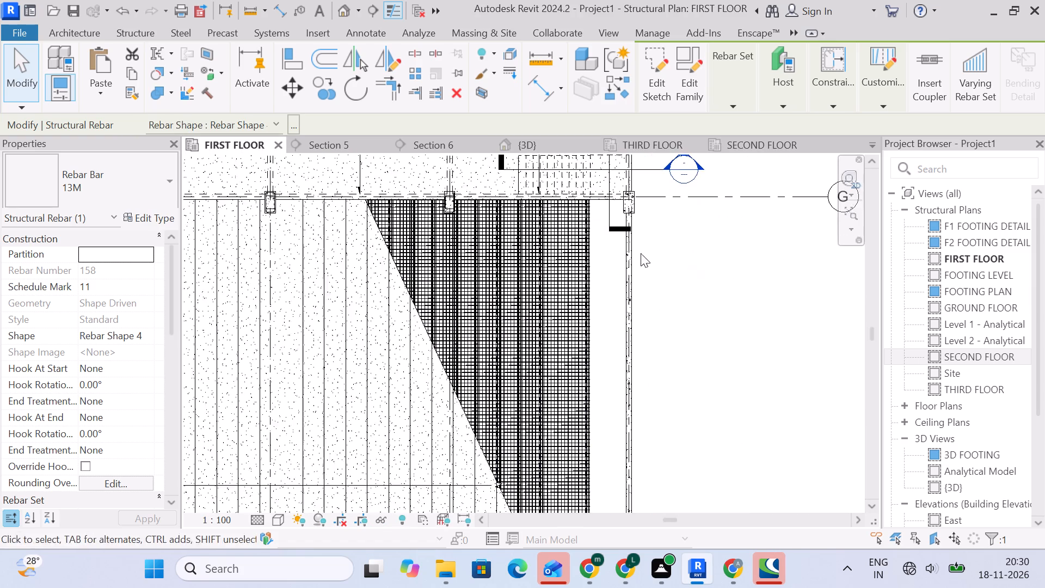
pyautogui.moveTo(641, 253); pyautogui.dragTo(656, 428, button='middle')
pyautogui.scroll(3, 639, 346)
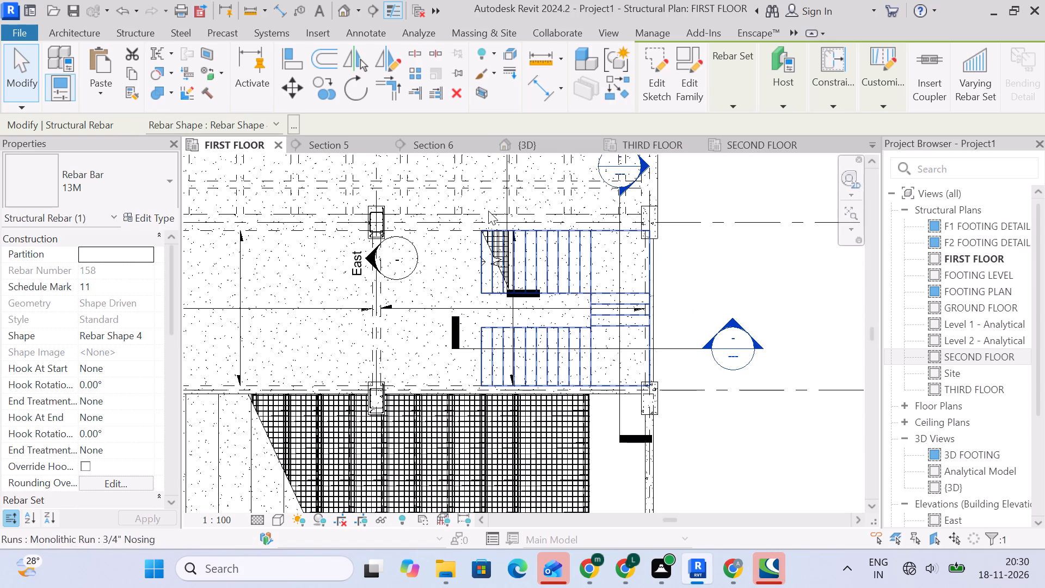
pyautogui.click(768, 155)
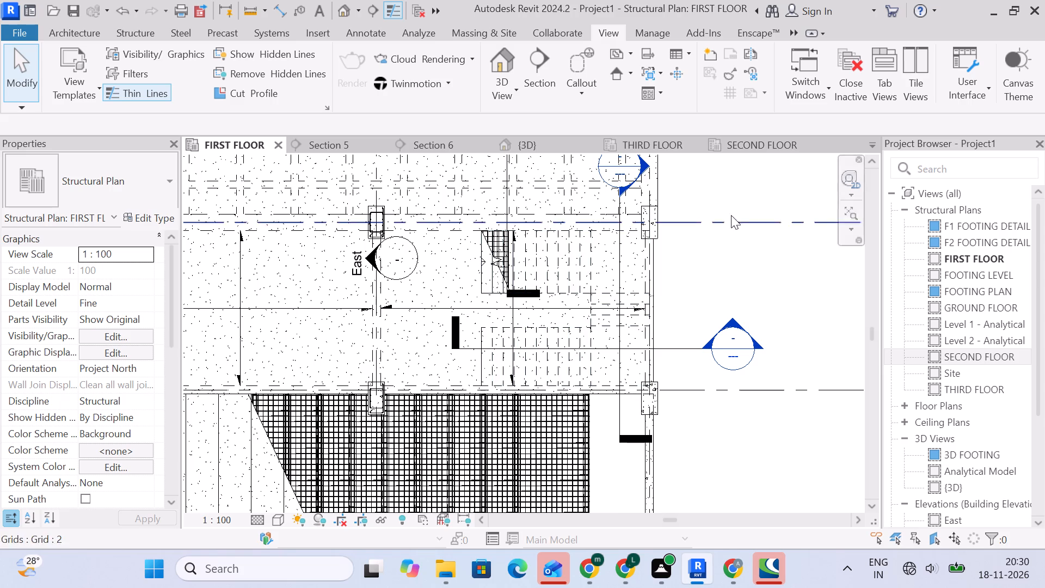
# In the SECOND FLOOR plan, shorten the short straight 13M bar set (shape M_00) to the landing slab's stair-side cover line.
pyautogui.click(744, 143)
pyautogui.scroll(10, 617, 309)
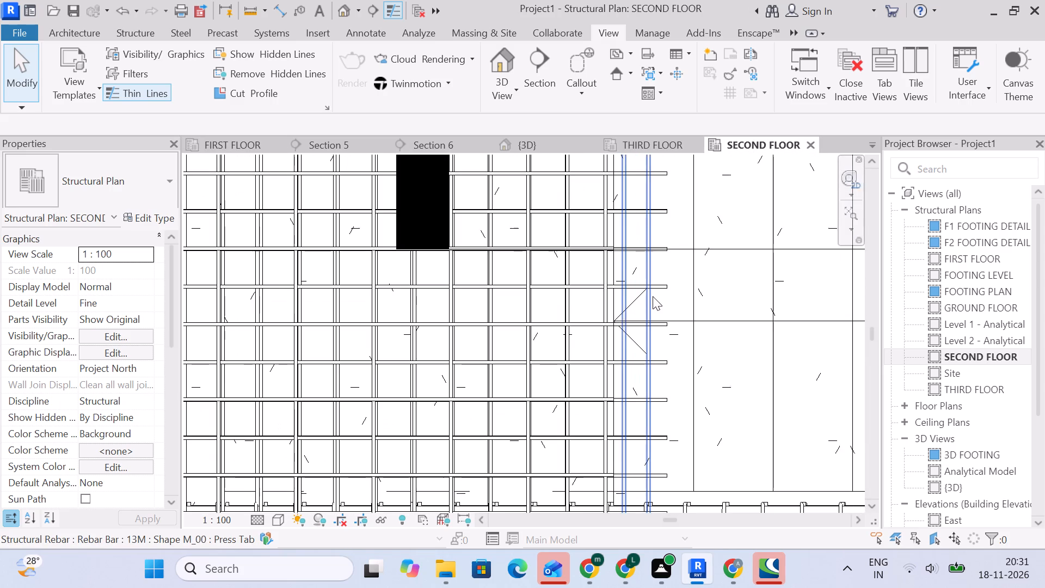
pyautogui.click(552, 284)
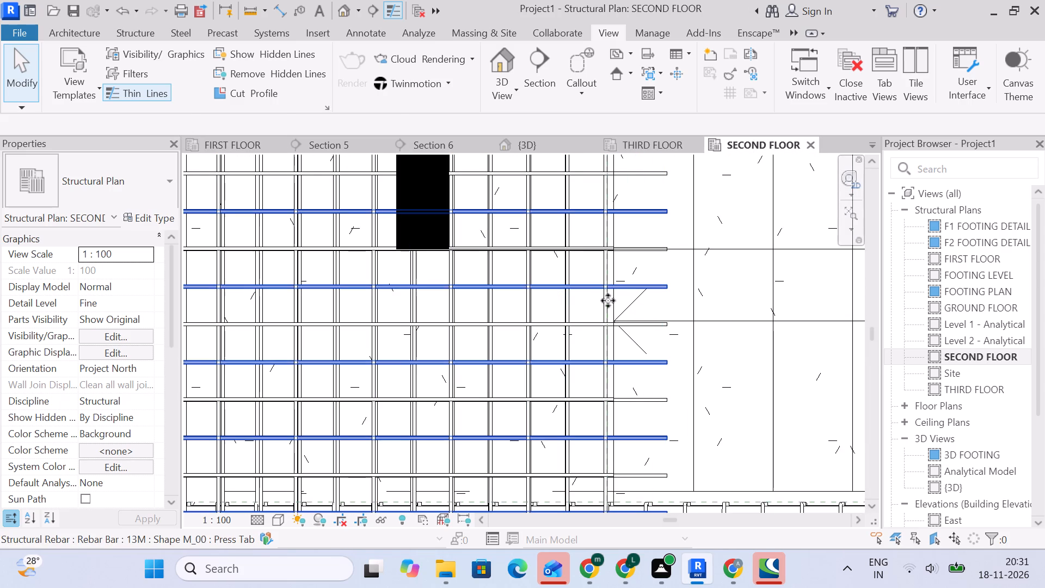
pyautogui.scroll(-5, 620, 310)
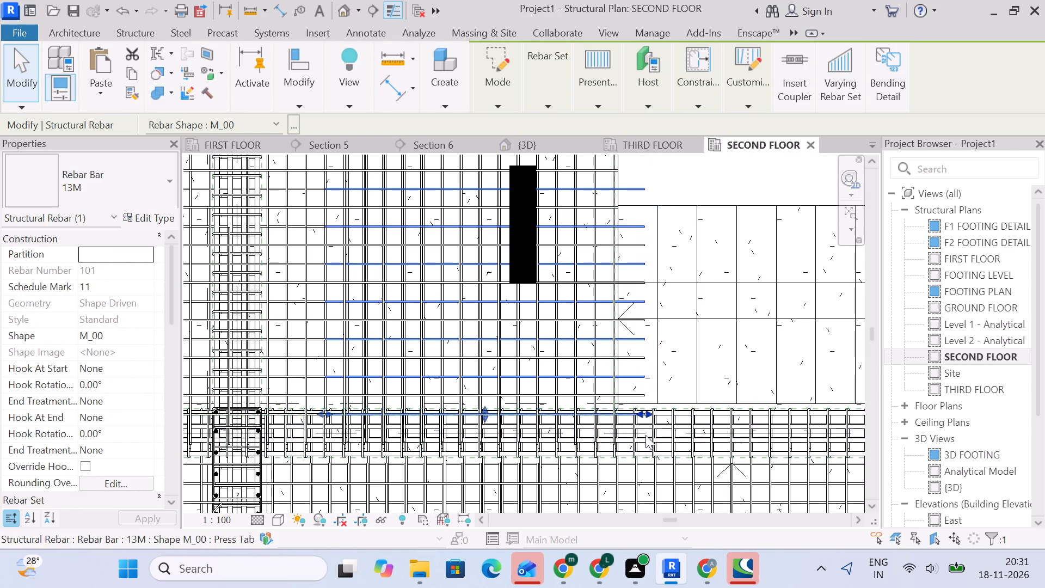
pyautogui.scroll(8, 637, 430)
pyautogui.moveTo(650, 400); pyautogui.dragTo(580, 397)
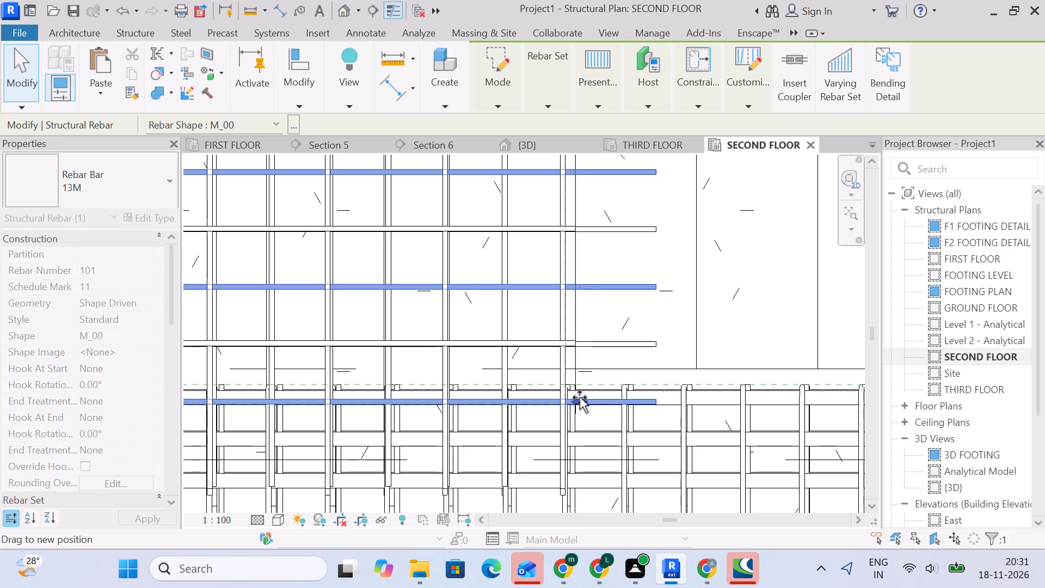
pyautogui.moveTo(580, 397); pyautogui.dragTo(568, 397)
pyautogui.press('Escape')
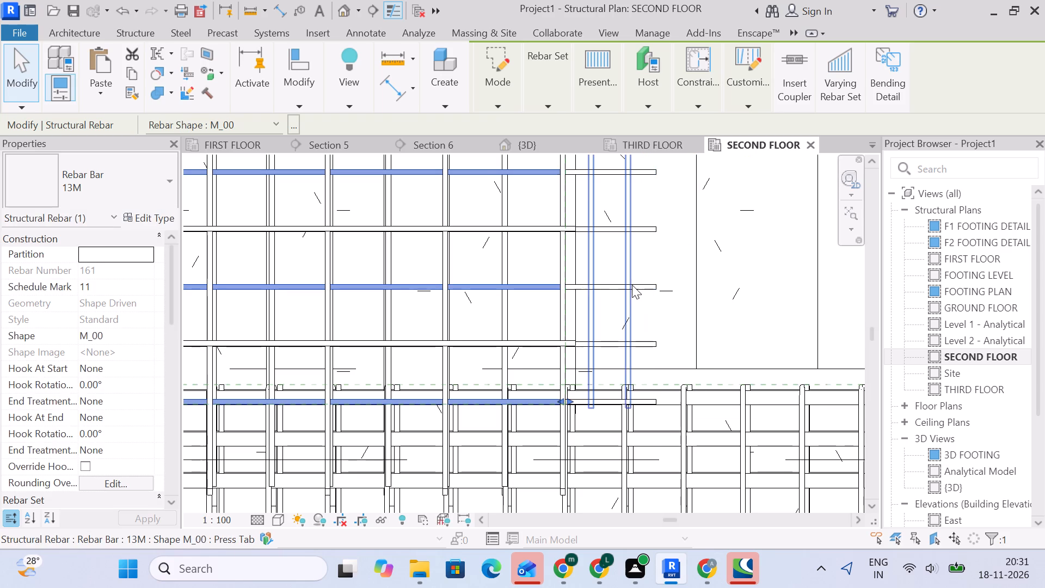
pyautogui.click(621, 285)
pyautogui.press('Escape')
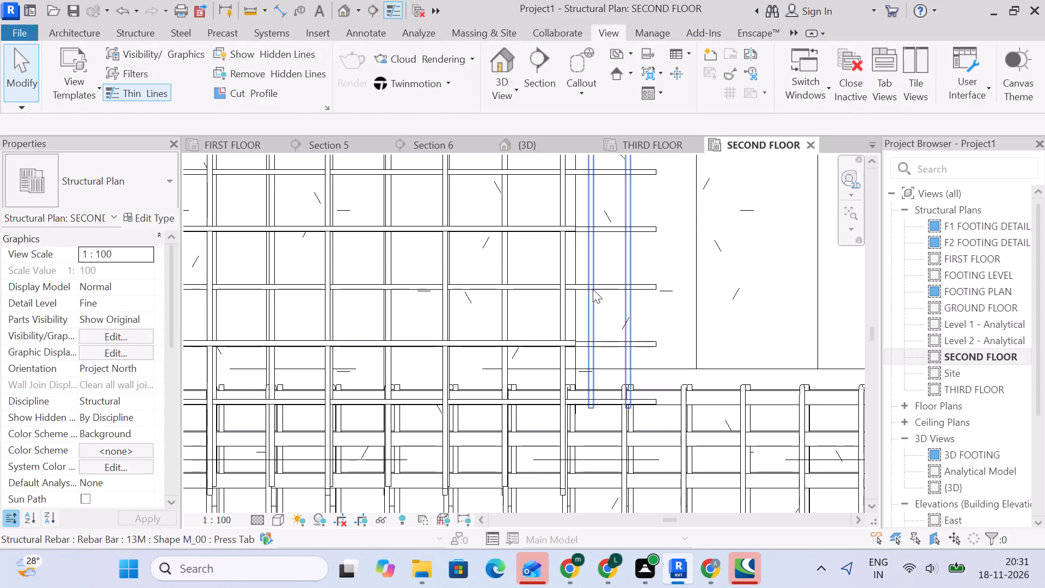
# Shorten the underlying straight 13M bar set with schedule mark 7 to the landing slab's edge beside the lower flight in plan.
pyautogui.click(613, 347)
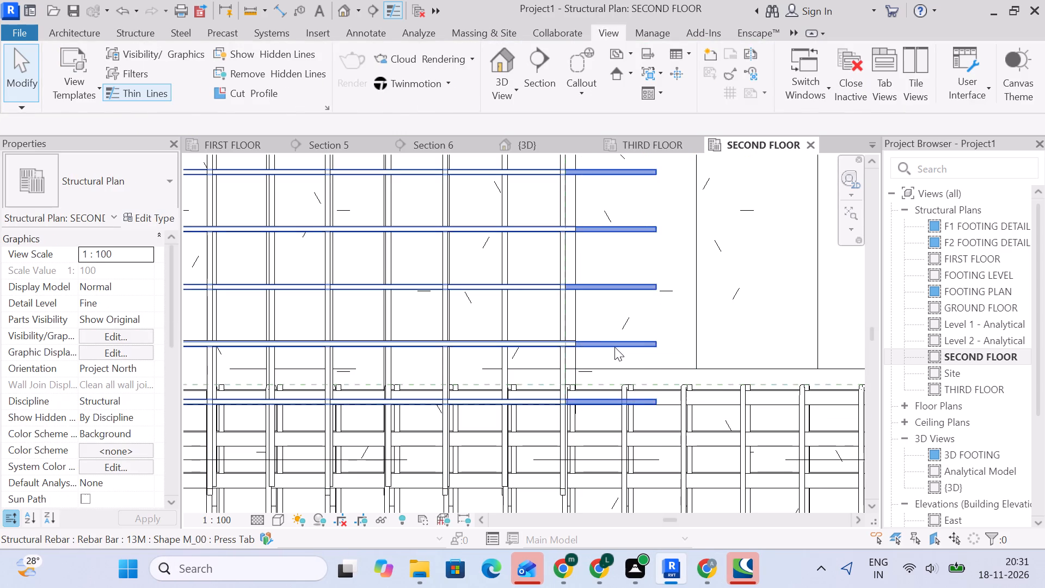
pyautogui.scroll(-5, 651, 397)
pyautogui.moveTo(669, 303); pyautogui.dragTo(666, 508, button='middle')
pyautogui.scroll(5, 665, 358)
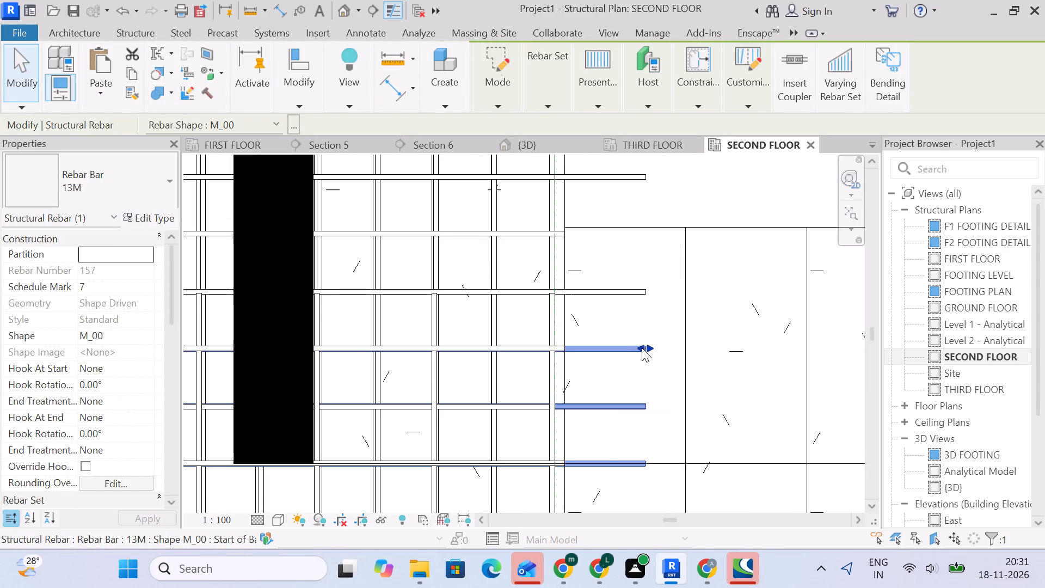
pyautogui.moveTo(641, 346); pyautogui.dragTo(556, 353)
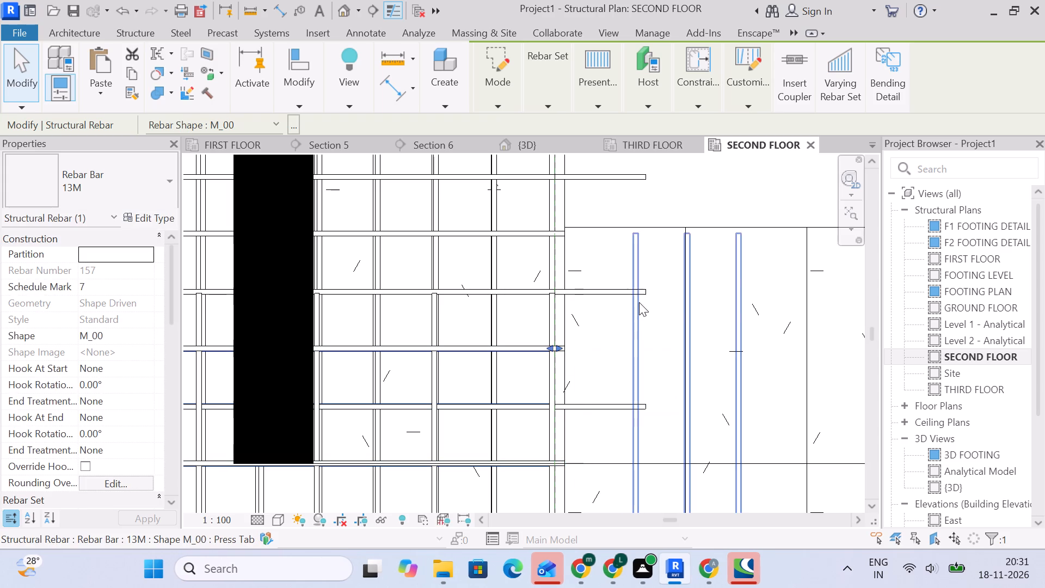
# Shorten the remaining projecting 13M Rebar Shape 4 set, schedule mark 11, to the landing slab's stair-side edge.
pyautogui.click(601, 293)
pyautogui.scroll(-10, 622, 326)
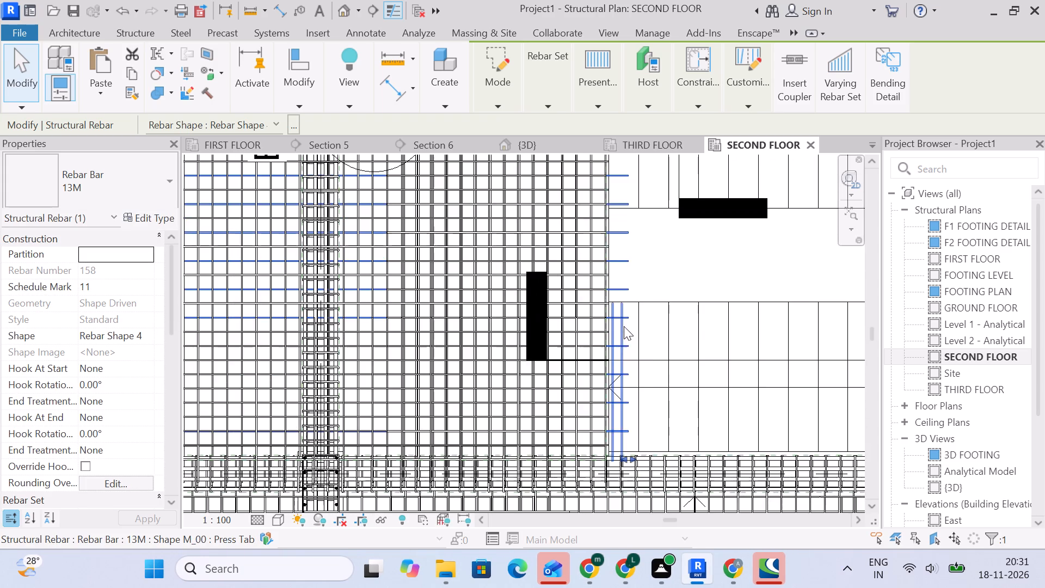
pyautogui.scroll(5, 612, 454)
pyautogui.scroll(-1, 630, 461)
pyautogui.scroll(5, 644, 479)
pyautogui.moveTo(641, 451); pyautogui.dragTo(568, 452)
pyautogui.scroll(-10, 589, 442)
pyautogui.scroll(-2, 591, 266)
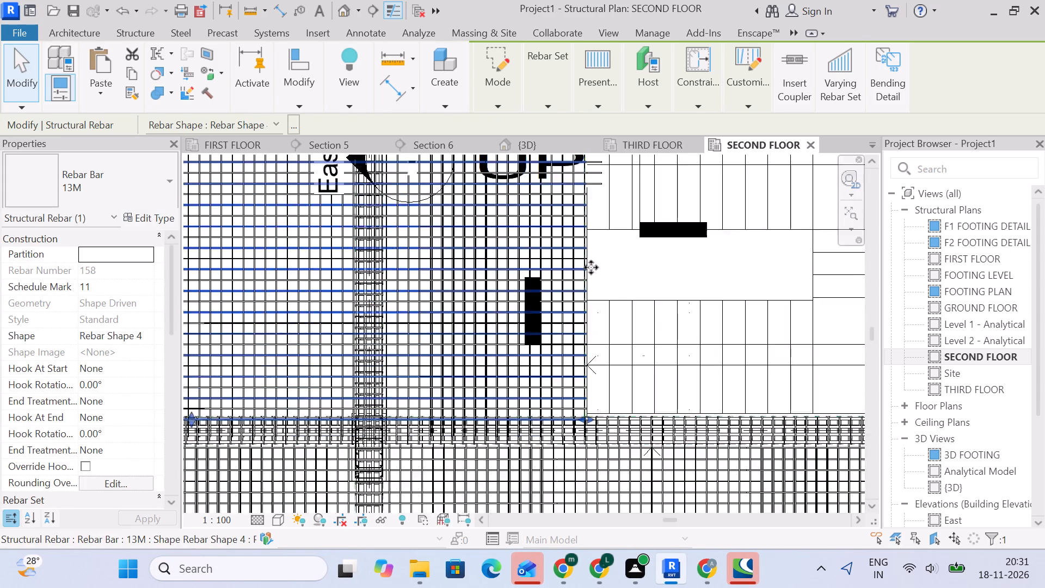
# Shorten the straight 13M bar set (shape M_00) beside the UP label to the landing slab's stair-side edge.
pyautogui.scroll(-1, 591, 267)
pyautogui.moveTo(588, 274); pyautogui.dragTo(585, 481, button='middle')
pyautogui.scroll(10, 607, 402)
pyautogui.click(582, 323)
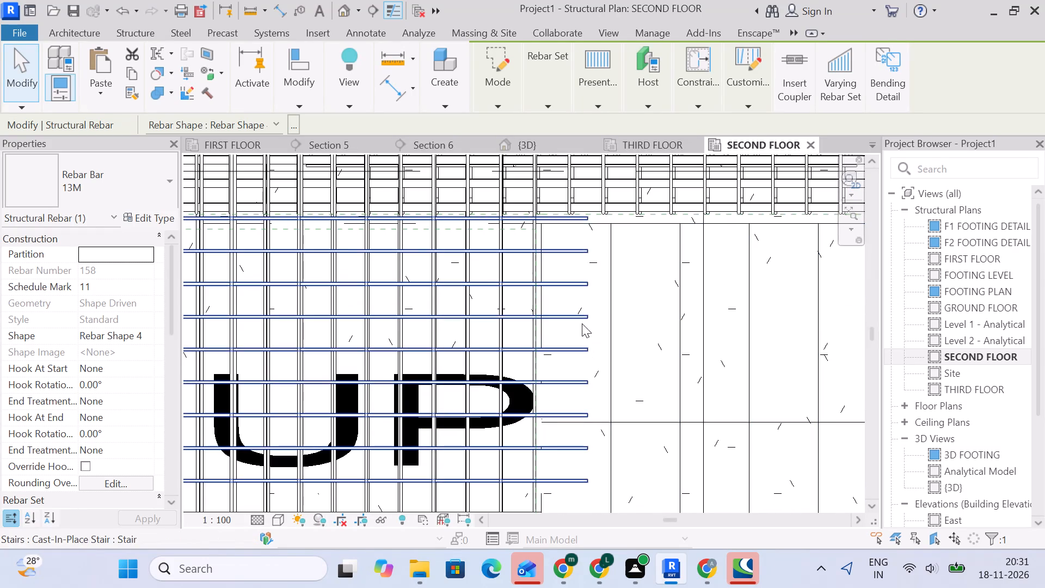
pyautogui.moveTo(585, 479); pyautogui.dragTo(535, 487)
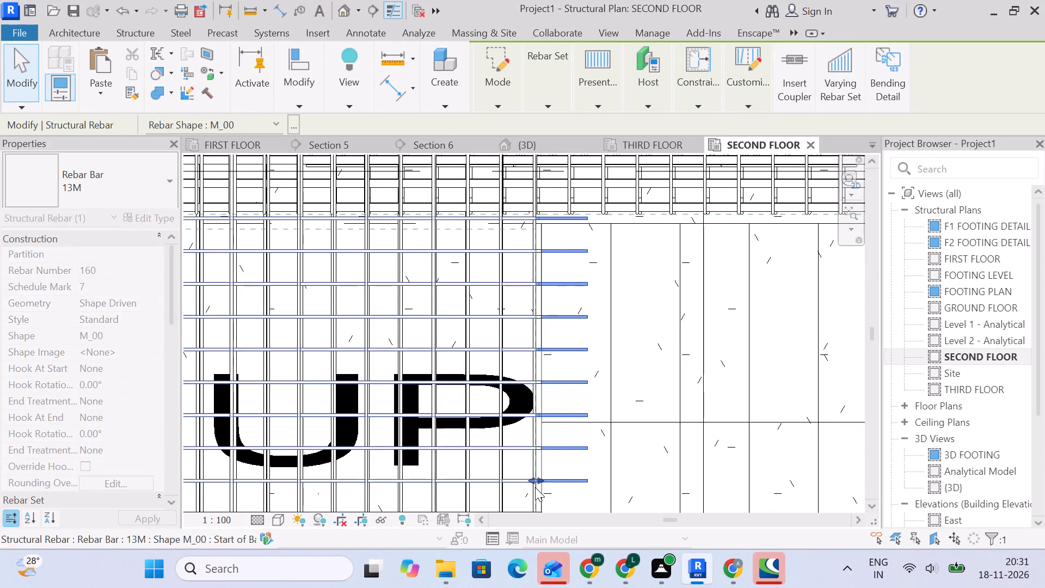
pyautogui.press('Escape')
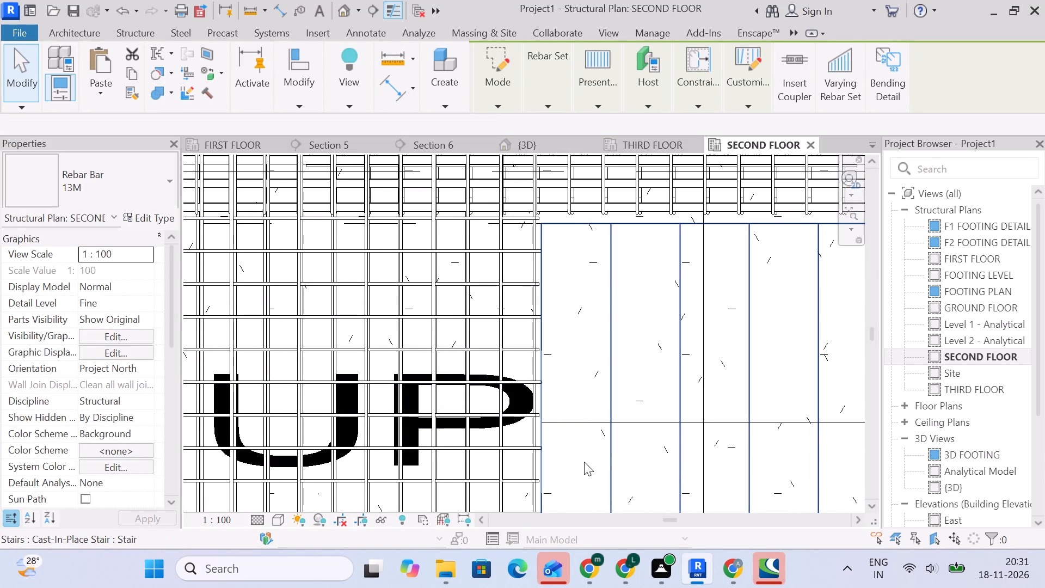
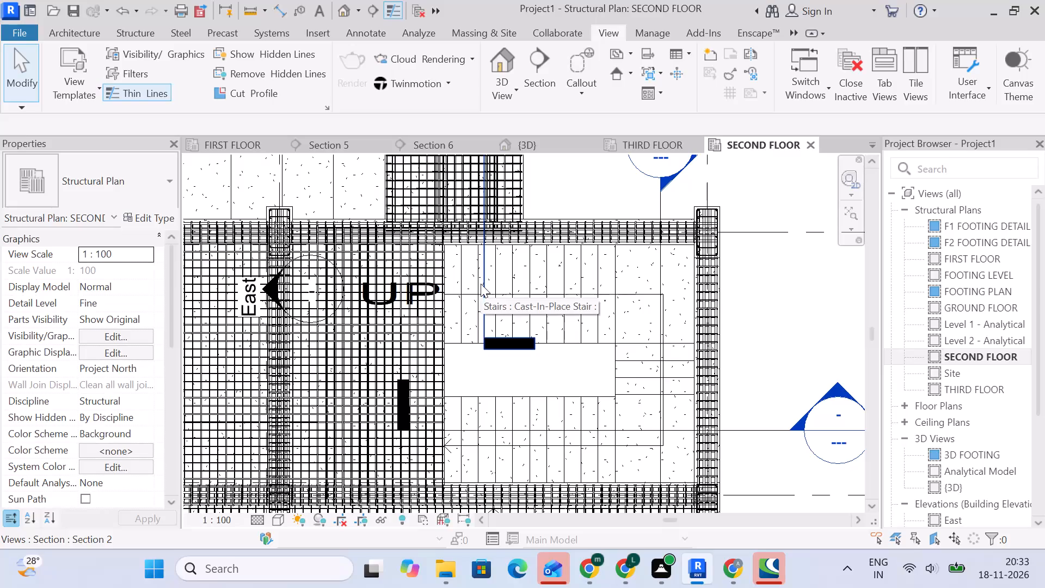
# Review the trimmed reinforcement around the stairwell and the surrounding slabs throughout the SECOND FLOOR plan.
pyautogui.scroll(-4, 517, 293)
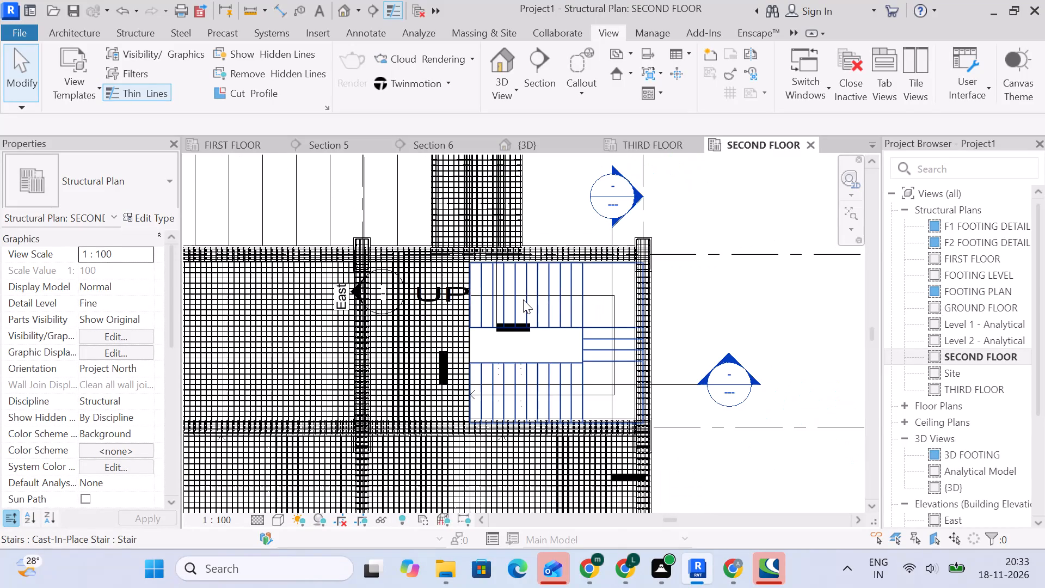
pyautogui.scroll(-2, 523, 299)
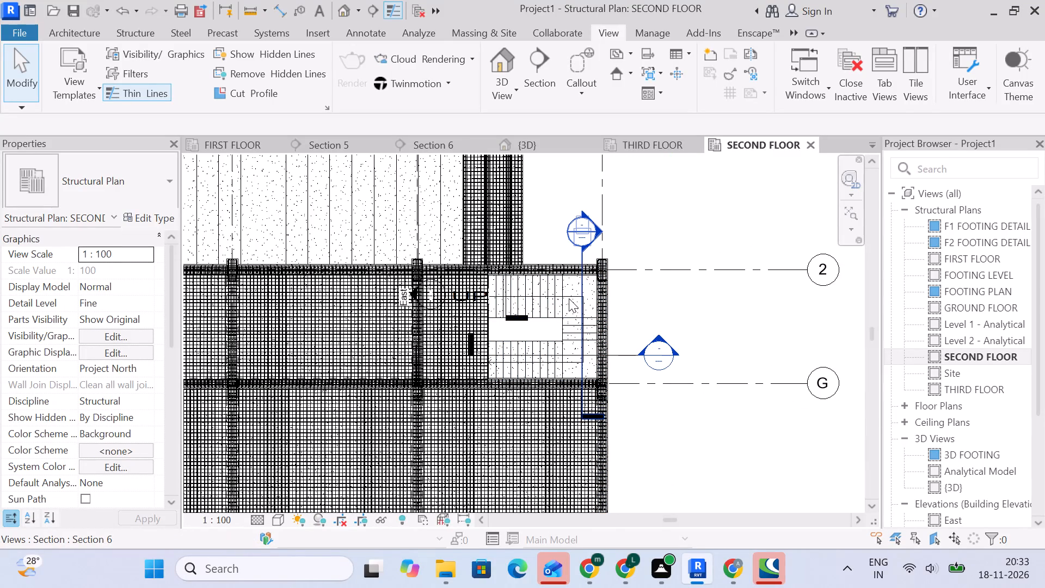
pyautogui.moveTo(559, 297); pyautogui.dragTo(555, 314, button='middle')
pyautogui.scroll(5, 400, 333)
pyautogui.scroll(-3, 468, 302)
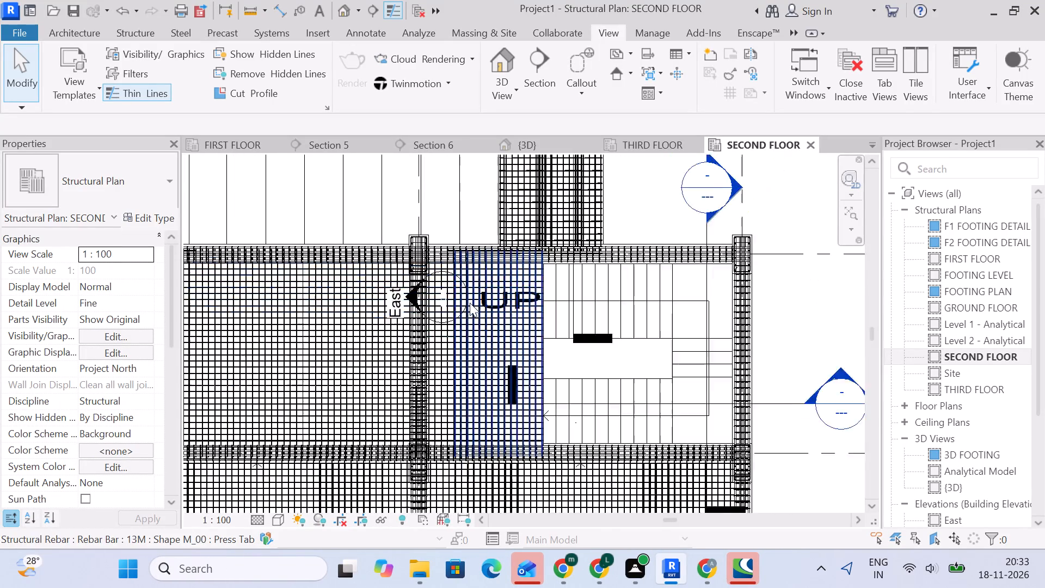
pyautogui.scroll(-2, 470, 303)
pyautogui.scroll(-2, 527, 352)
pyautogui.moveTo(532, 354); pyautogui.dragTo(538, 257, button='middle')
pyautogui.scroll(-4, 539, 258)
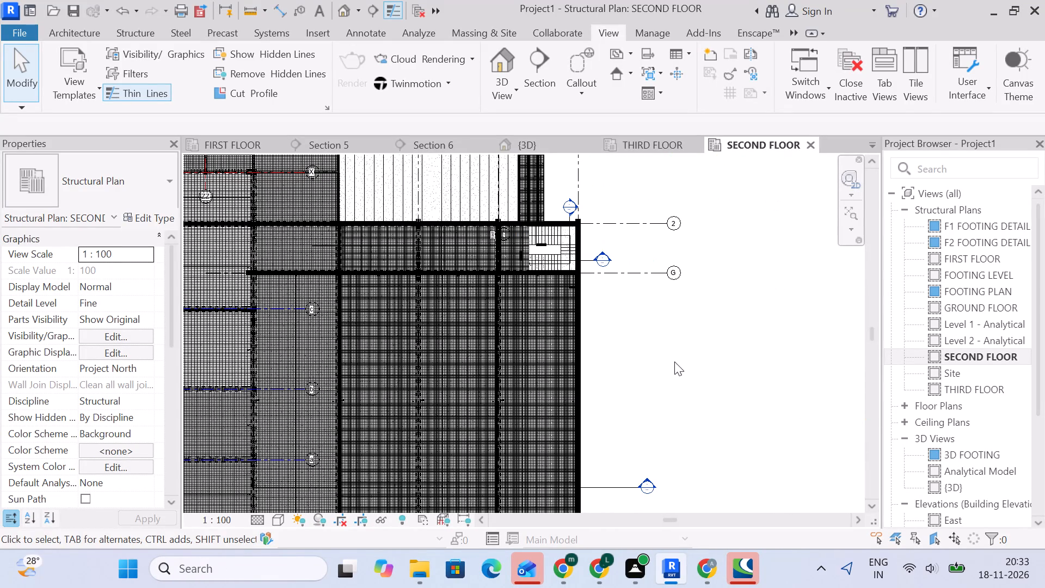
pyautogui.moveTo(681, 347); pyautogui.dragTo(686, 342)
pyautogui.scroll(-5, 688, 340)
pyautogui.moveTo(689, 341); pyautogui.dragTo(642, 333, button='middle')
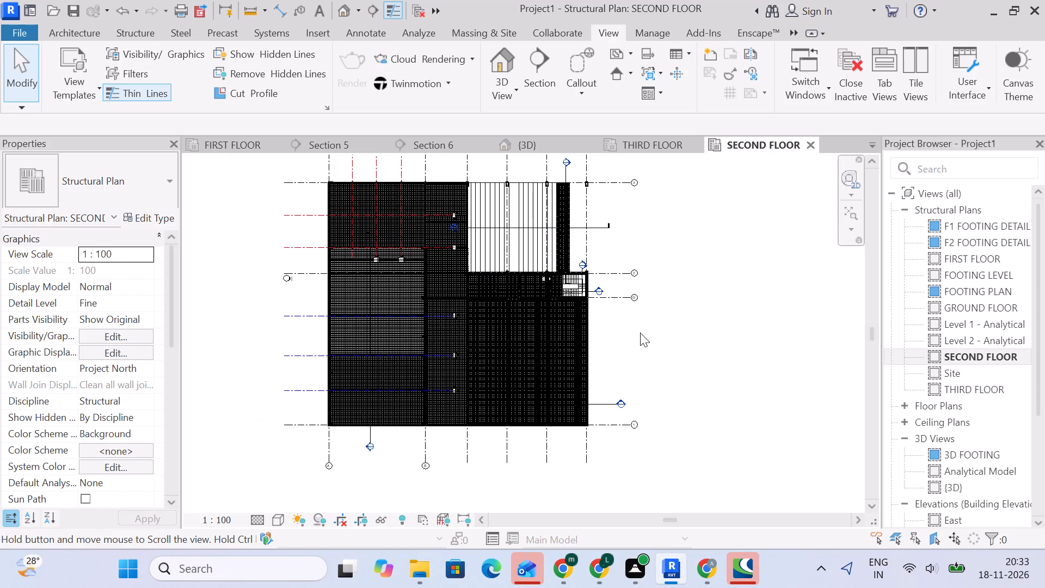
pyautogui.scroll(1, 640, 333)
pyautogui.moveTo(640, 333); pyautogui.dragTo(623, 333, button='middle')
pyautogui.scroll(4, 679, 178)
pyautogui.moveTo(667, 215); pyautogui.dragTo(718, 258, button='middle')
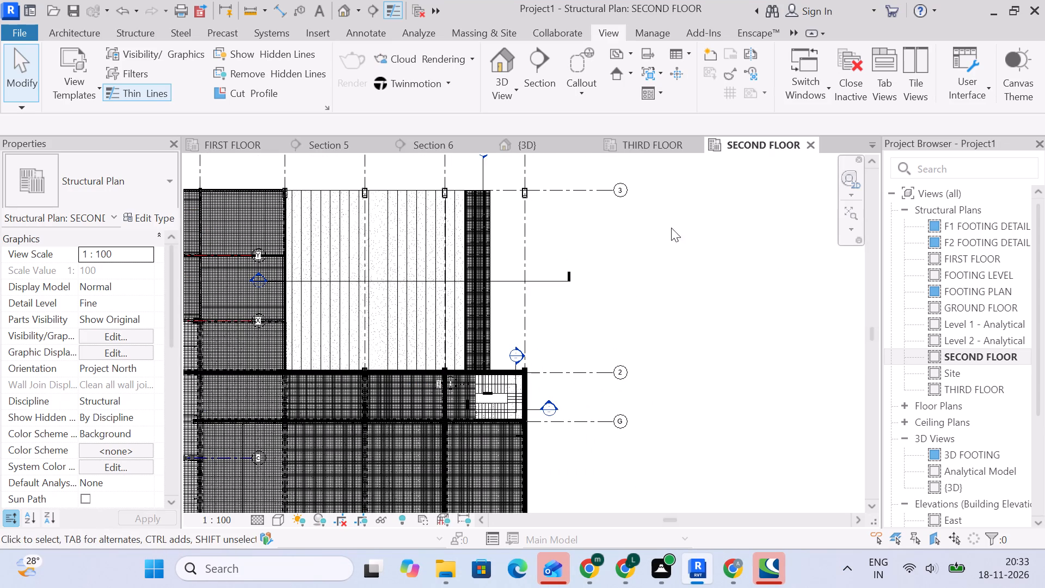
# Check the stair bay in the THIRD FLOOR plan and close that view.
pyautogui.click(634, 145)
pyautogui.scroll(-4, 660, 309)
pyautogui.moveTo(657, 308); pyautogui.dragTo(562, 295, button='middle')
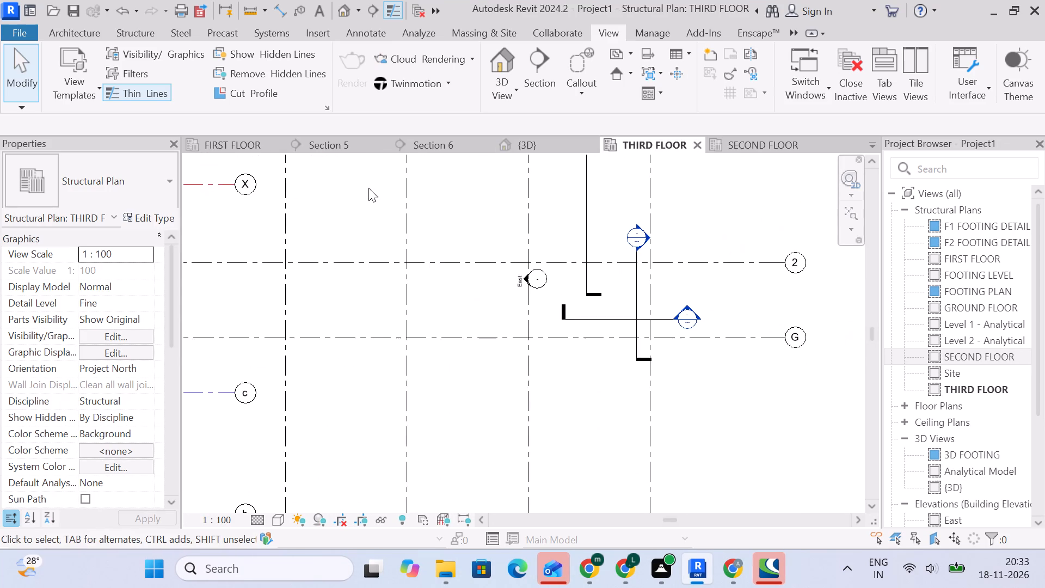
pyautogui.moveTo(556, 151); pyautogui.dragTo(561, 151)
pyautogui.click(697, 142)
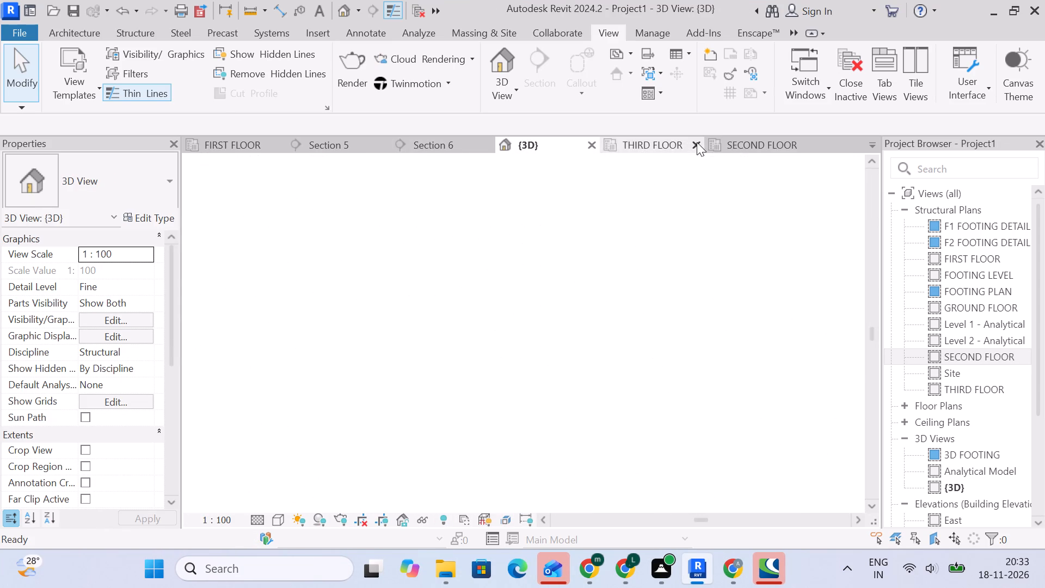
# Inspect the structural frame, stair flights and slab reinforcement from several angles in the 3D view.
pyautogui.scroll(6, 379, 313)
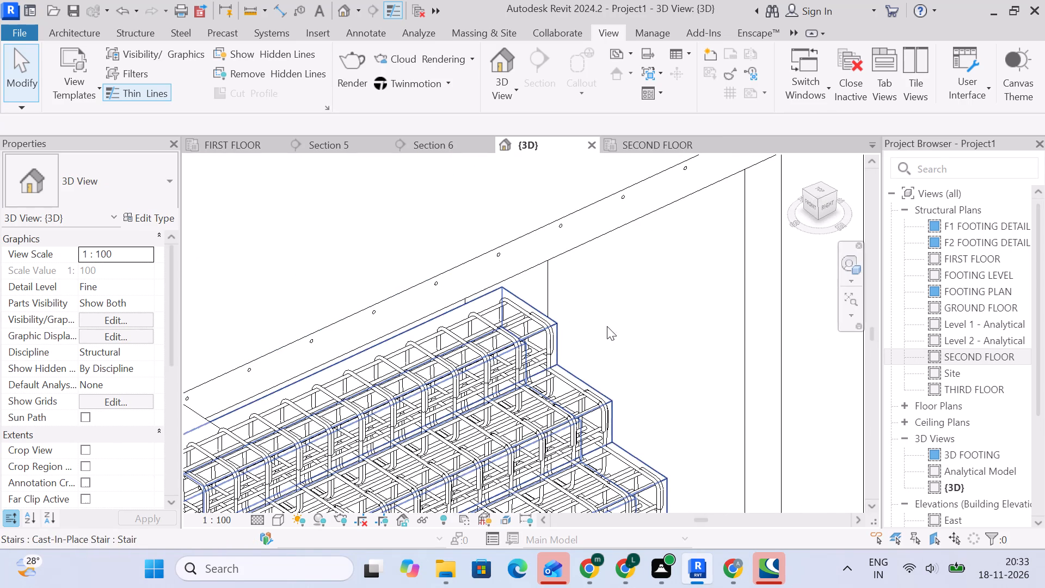
pyautogui.scroll(-10, 609, 322)
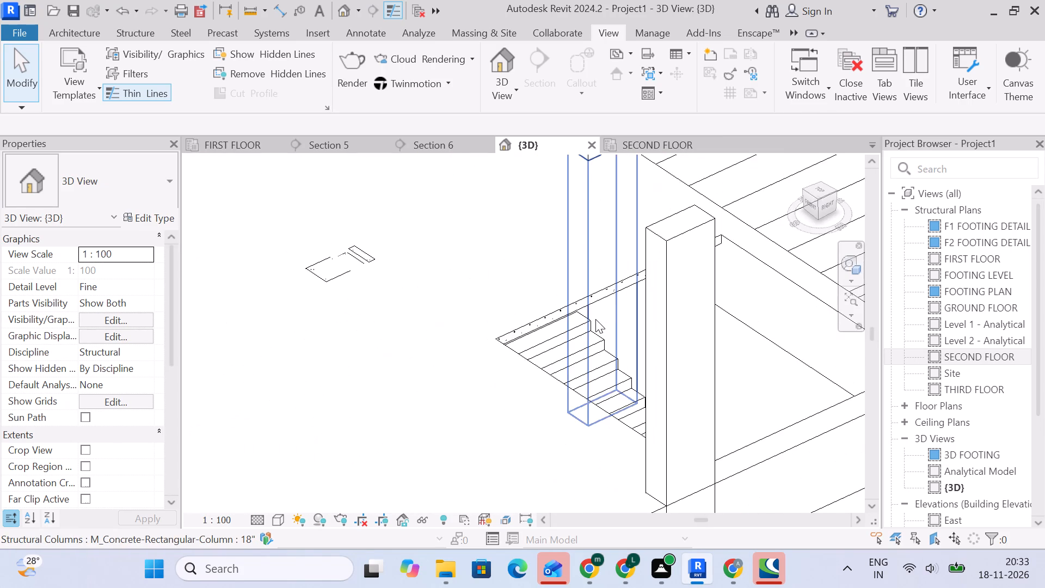
pyautogui.scroll(-4, 595, 319)
pyautogui.scroll(-3, 495, 273)
pyautogui.moveTo(494, 275); pyautogui.dragTo(466, 381, button='middle')
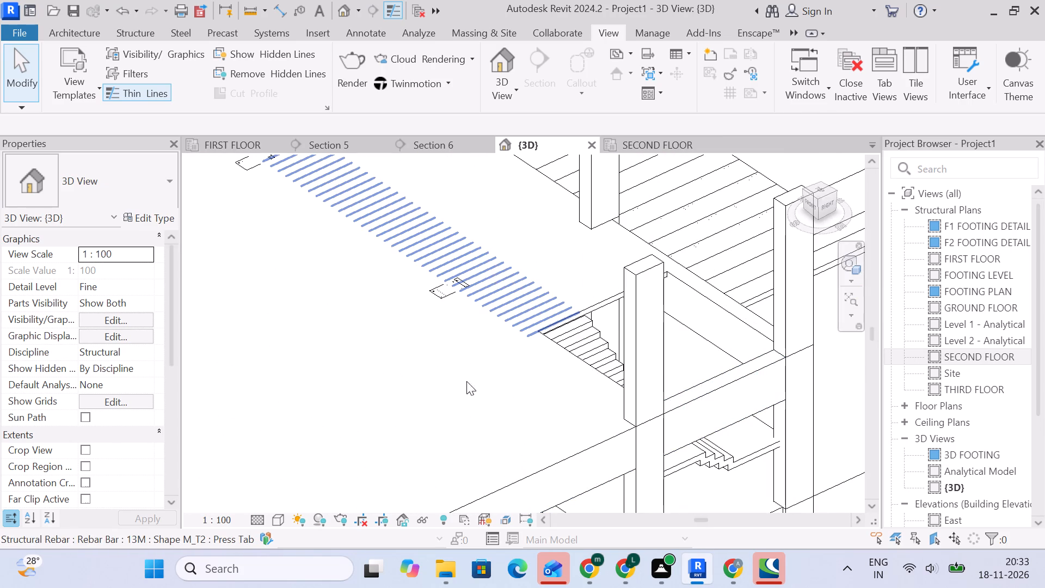
pyautogui.moveTo(466, 381); pyautogui.dragTo(462, 456, button='middle')
pyautogui.scroll(-5, 468, 436)
pyautogui.moveTo(469, 436); pyautogui.dragTo(539, 300, button='middle')
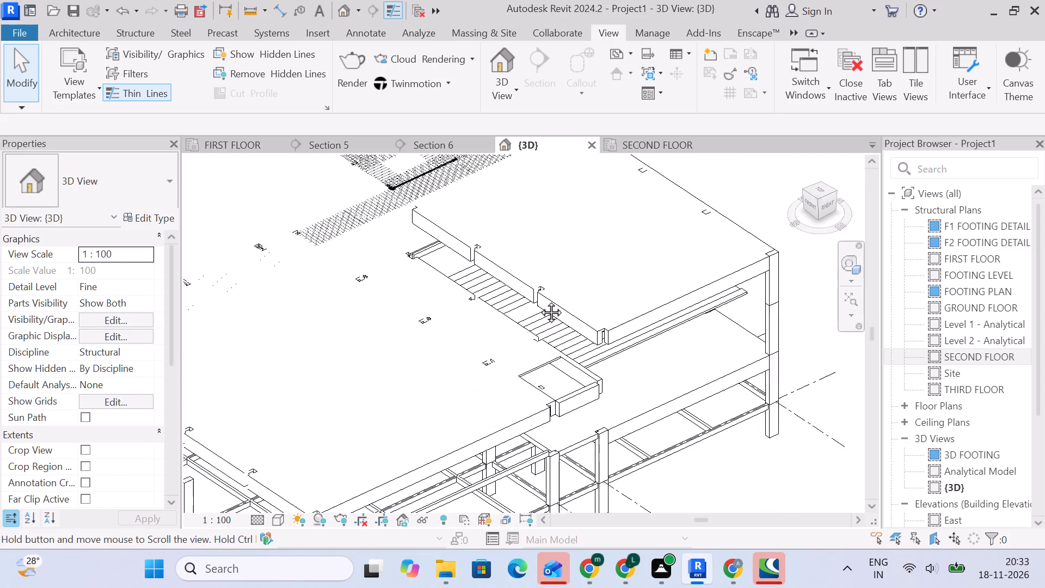
pyautogui.moveTo(539, 300); pyautogui.dragTo(546, 297, button='middle')
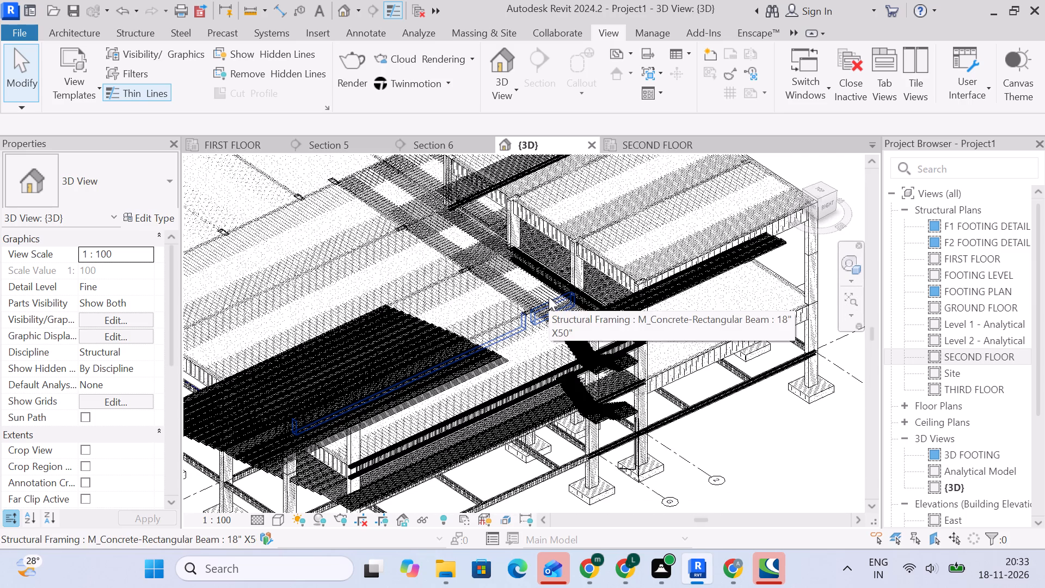
pyautogui.moveTo(748, 458); pyautogui.dragTo(631, 311, button='middle')
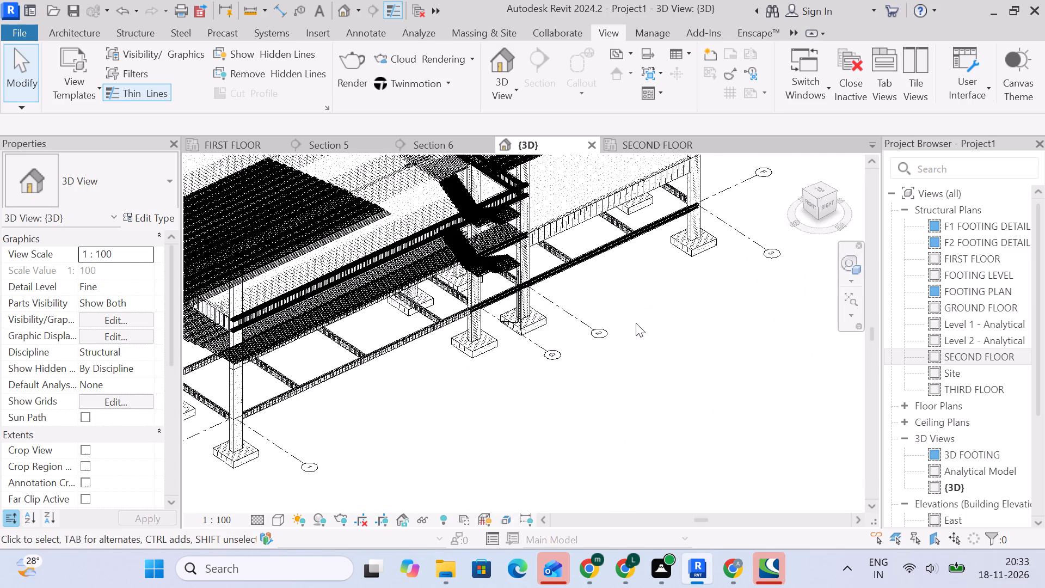
pyautogui.scroll(-3, 639, 324)
pyautogui.keyDown('shift'); pyautogui.moveTo(639, 329); pyautogui.dragTo(616, 316, button='middle'); pyautogui.keyUp('shift')
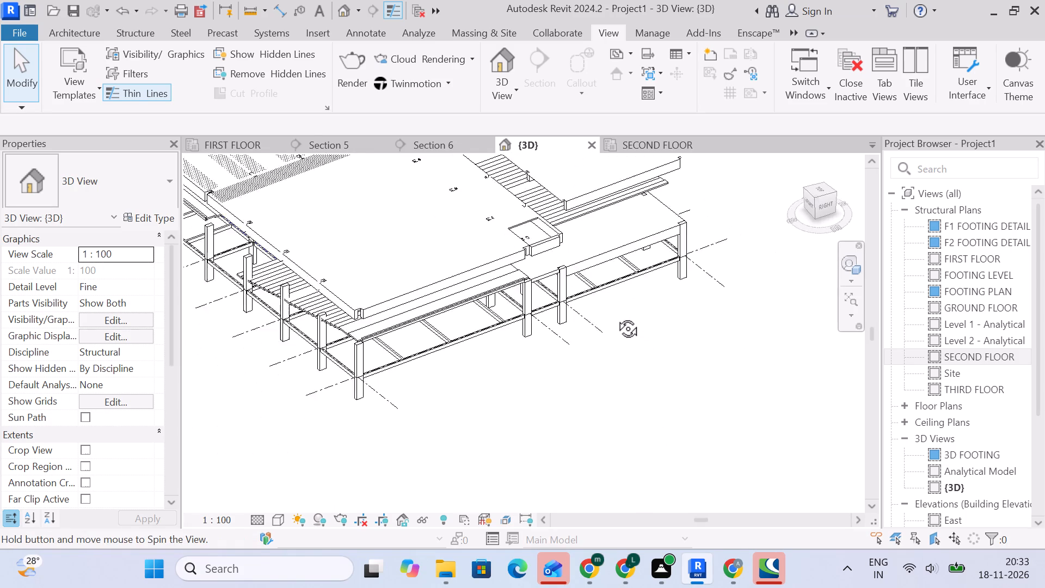
pyautogui.keyDown('shift'); pyautogui.moveTo(616, 316); pyautogui.dragTo(665, 247, button='middle'); pyautogui.keyUp('shift')
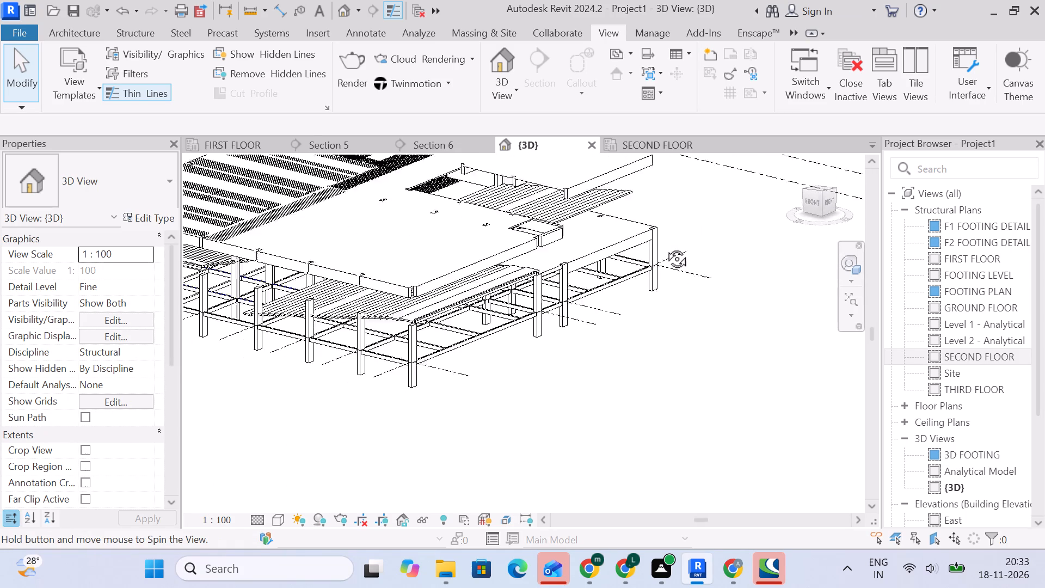
pyautogui.keyDown('shift'); pyautogui.moveTo(665, 247); pyautogui.dragTo(643, 259, button='middle'); pyautogui.keyUp('shift')
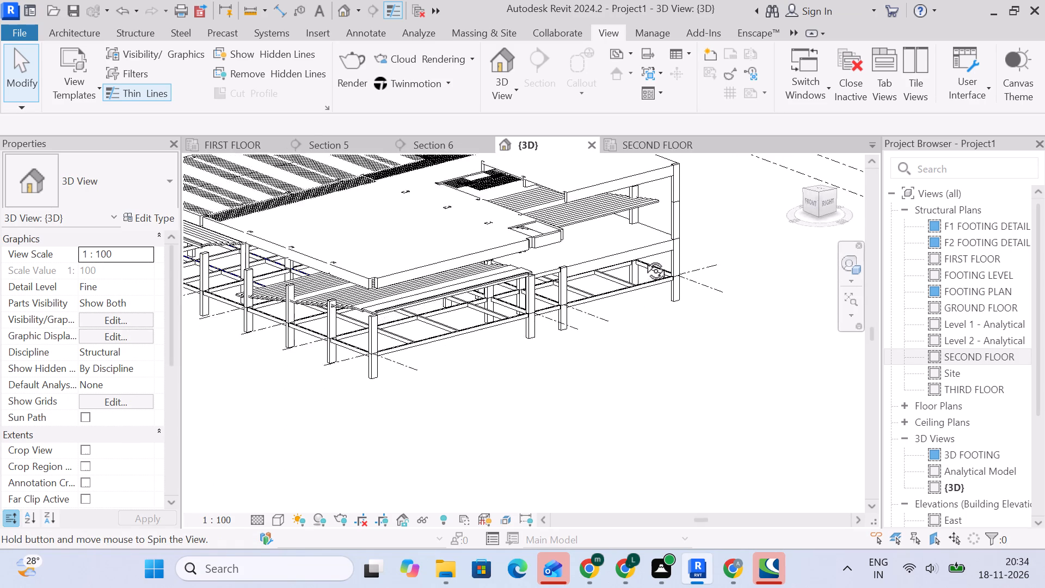
pyautogui.keyDown('shift'); pyautogui.moveTo(643, 259); pyautogui.dragTo(656, 217, button='middle'); pyautogui.keyUp('shift')
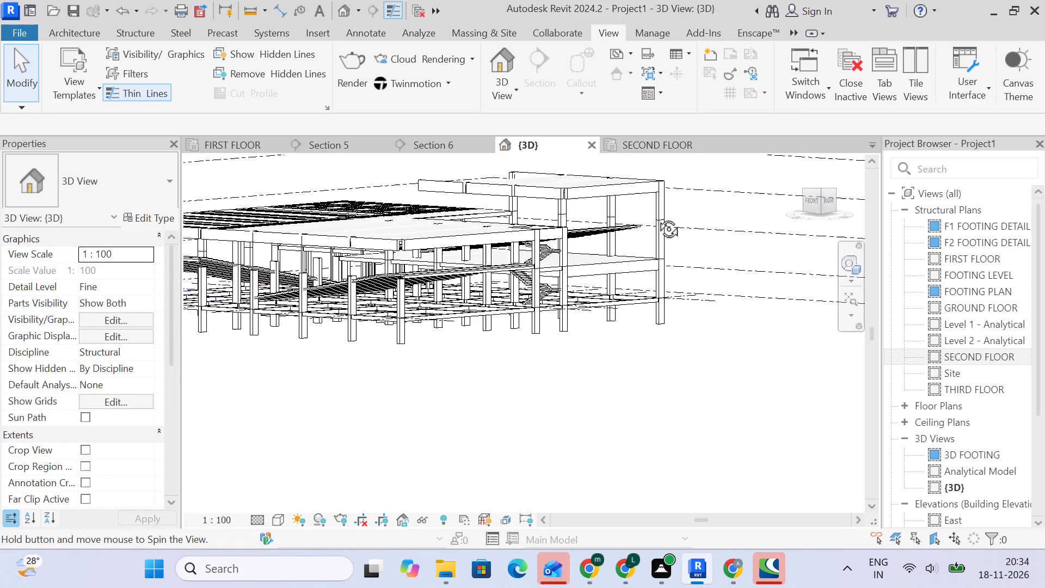
pyautogui.keyDown('shift'); pyautogui.moveTo(656, 217); pyautogui.dragTo(661, 299, button='middle'); pyautogui.keyUp('shift')
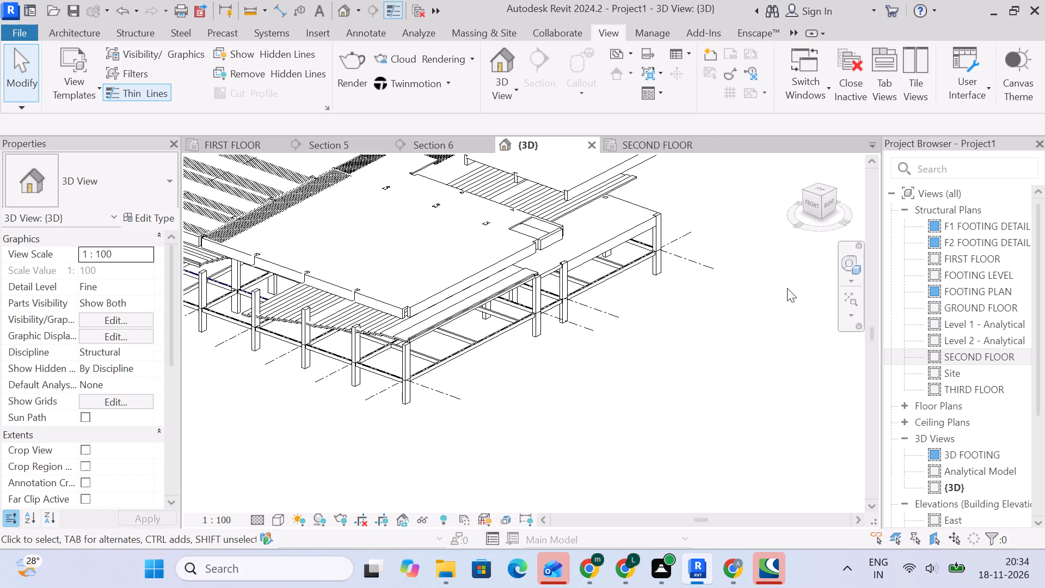
pyautogui.click(784, 290)
# Reload the unloaded s2 theater.rvt link into the project.
pyautogui.click(649, 14)
pyautogui.click(649, 21)
pyautogui.click(656, 35)
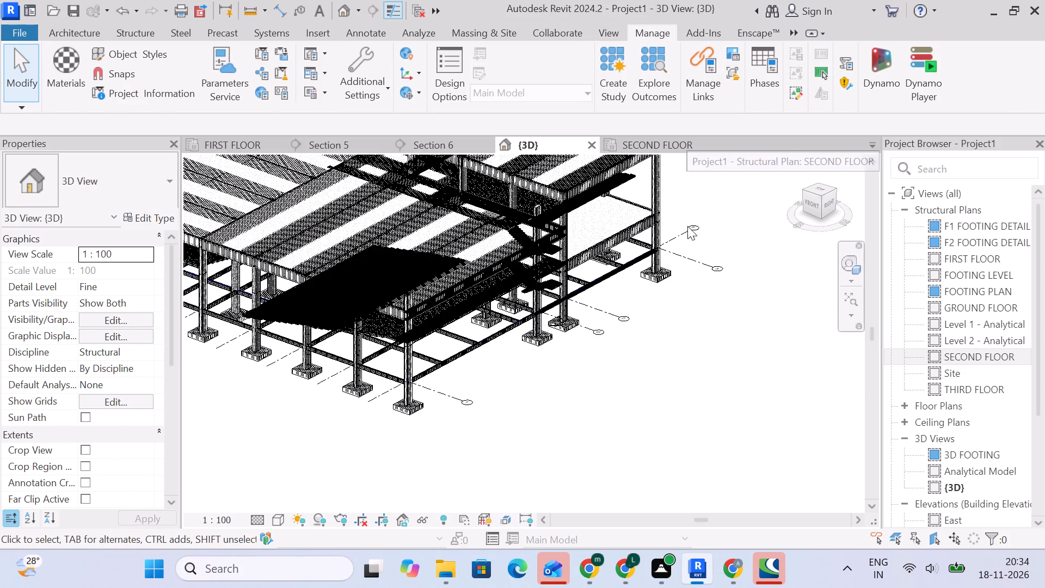
pyautogui.click(704, 77)
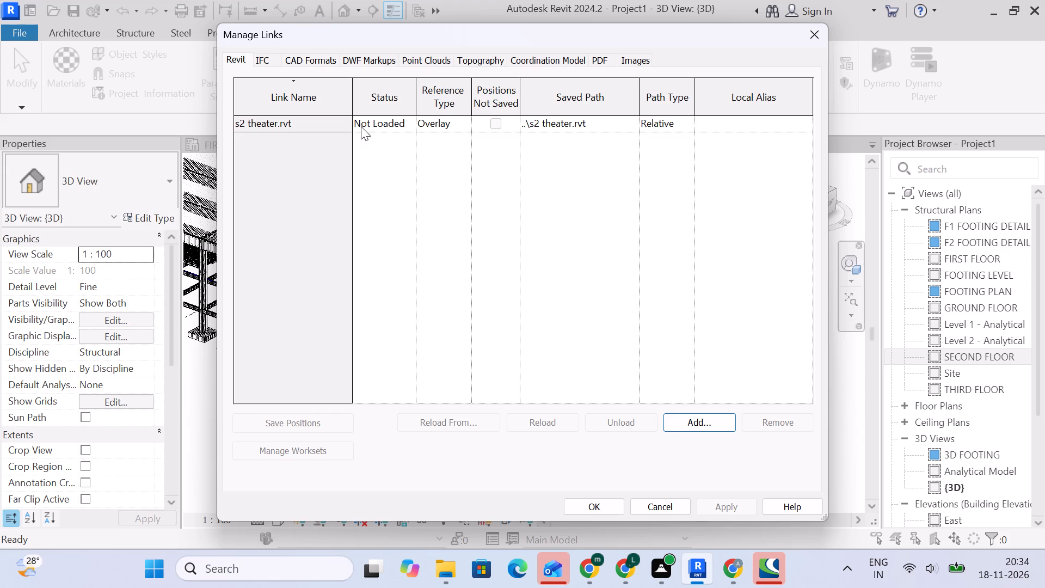
pyautogui.click(347, 126)
pyautogui.click(543, 420)
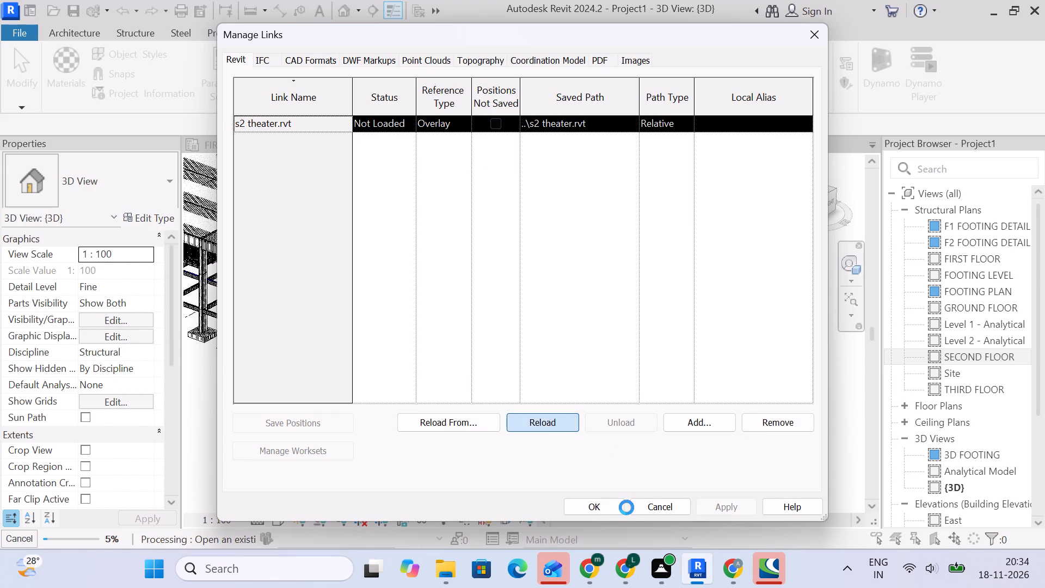
pyautogui.click(590, 508)
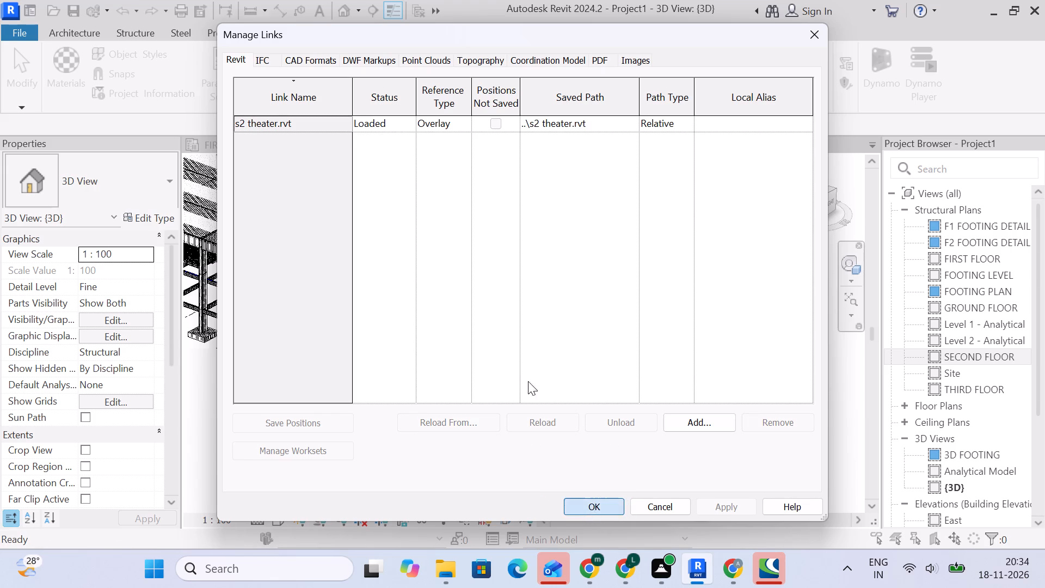
# Examine the linked theater building against the structure in 3D, focusing on the external stairs beside the perimeter fence.
pyautogui.scroll(-3, 646, 370)
pyautogui.moveTo(641, 365); pyautogui.dragTo(649, 354, button='middle')
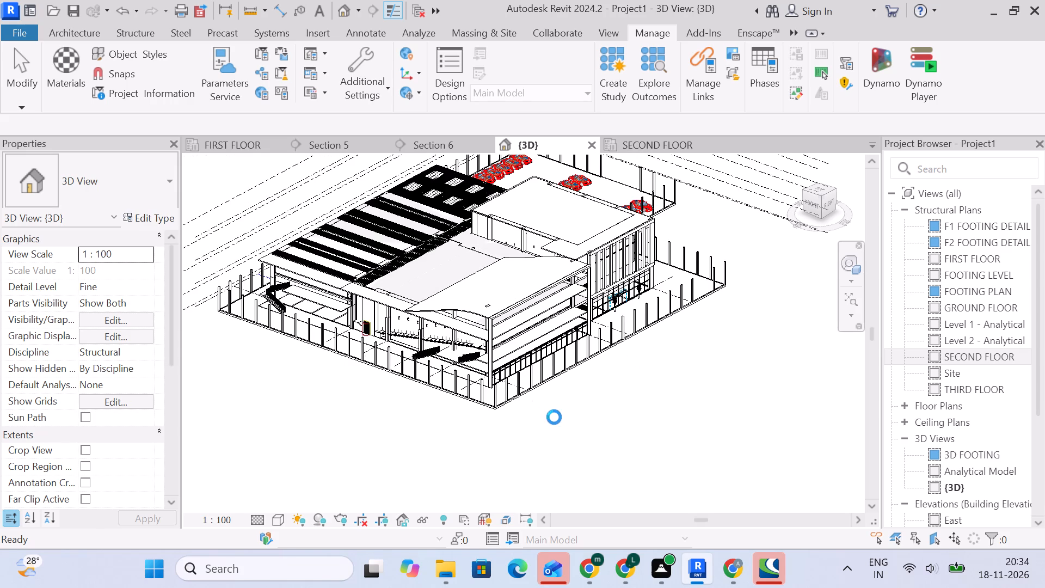
pyautogui.scroll(4, 612, 418)
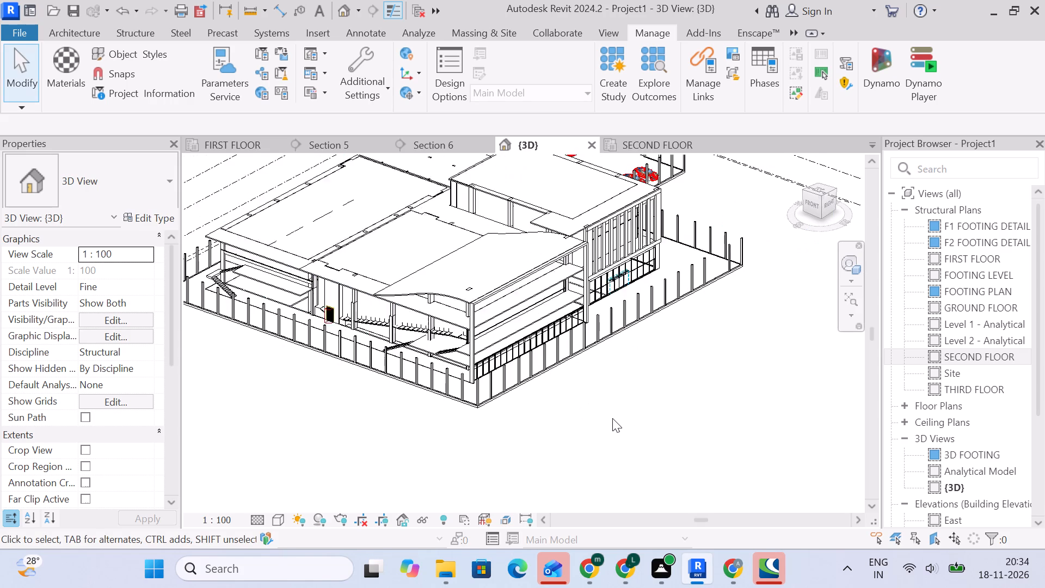
pyautogui.moveTo(617, 420); pyautogui.dragTo(735, 463, button='middle')
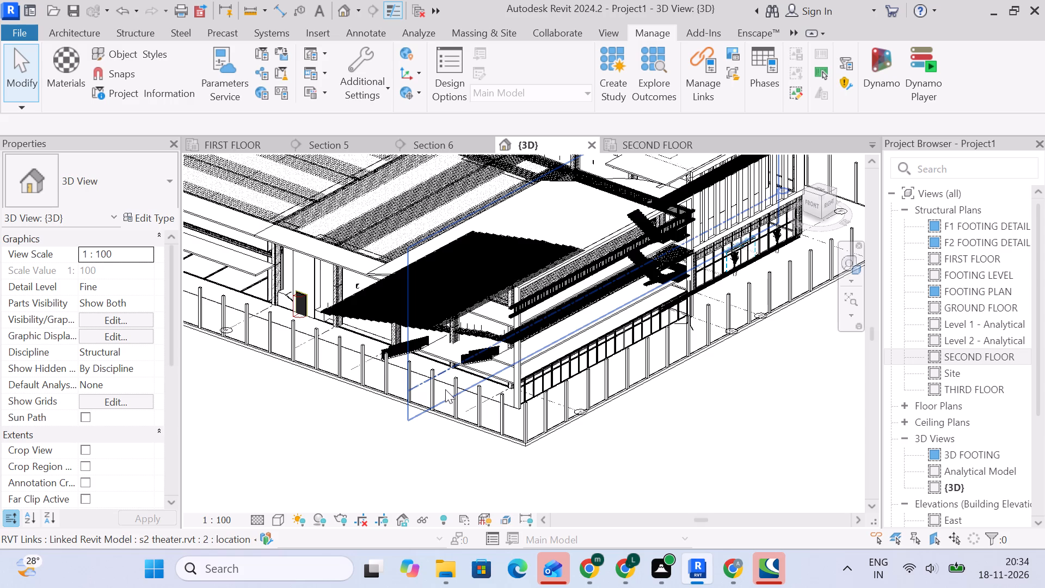
pyautogui.scroll(9, 453, 364)
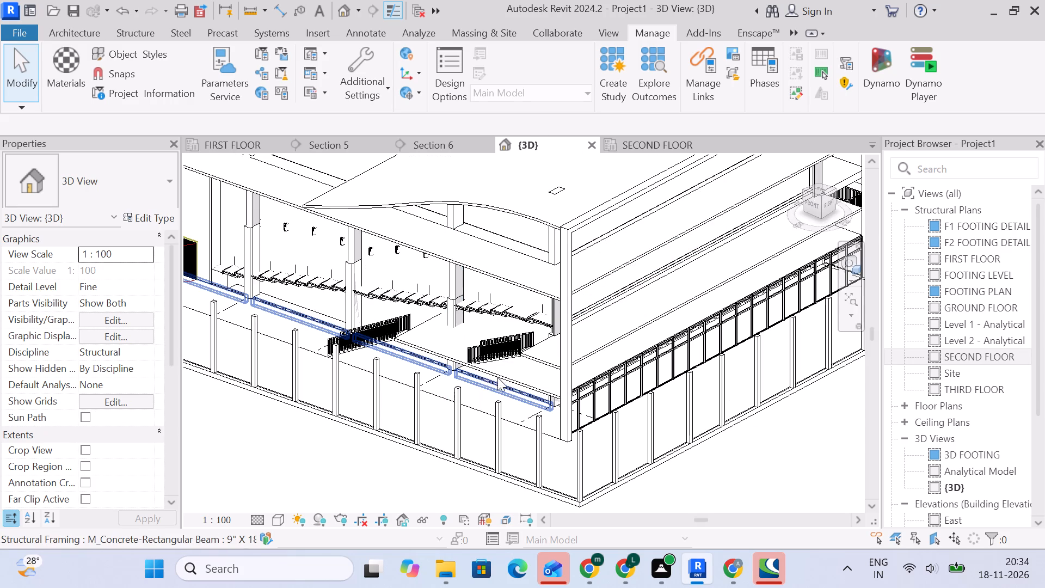
# In the FIRST FLOOR plan, examine the linked model's external stairs and the platform between them beyond grid 1.
pyautogui.click(253, 146)
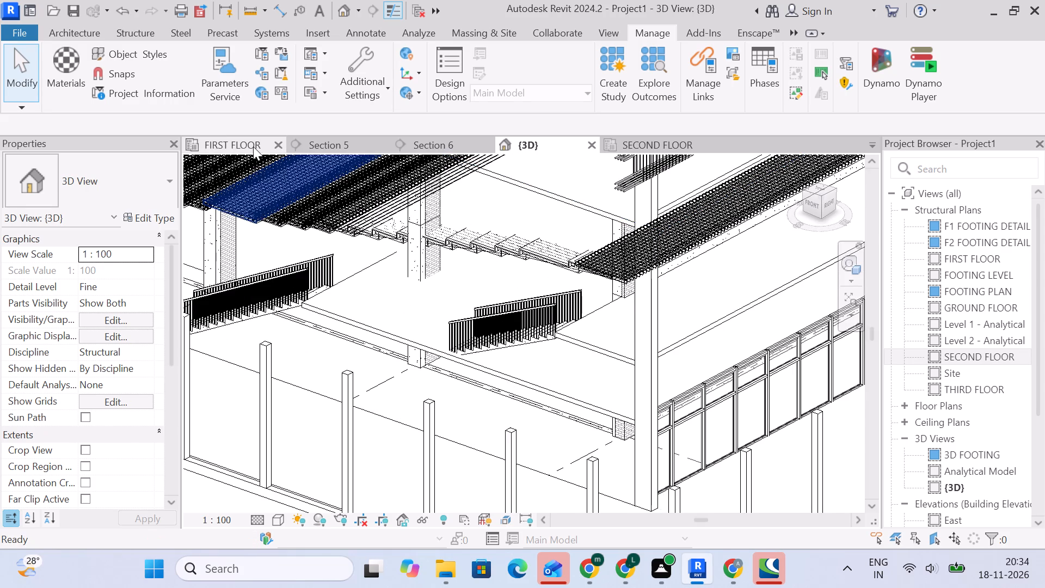
pyautogui.scroll(-5, 612, 443)
pyautogui.moveTo(608, 439); pyautogui.dragTo(580, 246, button='middle')
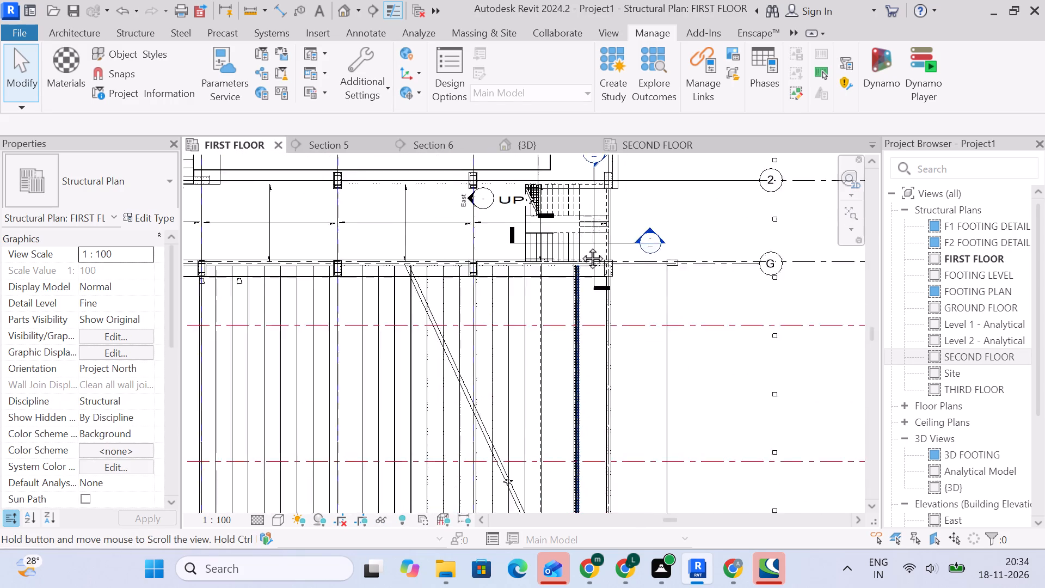
pyautogui.moveTo(580, 246); pyautogui.dragTo(579, 243, button='middle')
pyautogui.scroll(-5, 579, 243)
pyautogui.moveTo(598, 424); pyautogui.dragTo(600, 195, button='middle')
pyautogui.scroll(6, 561, 242)
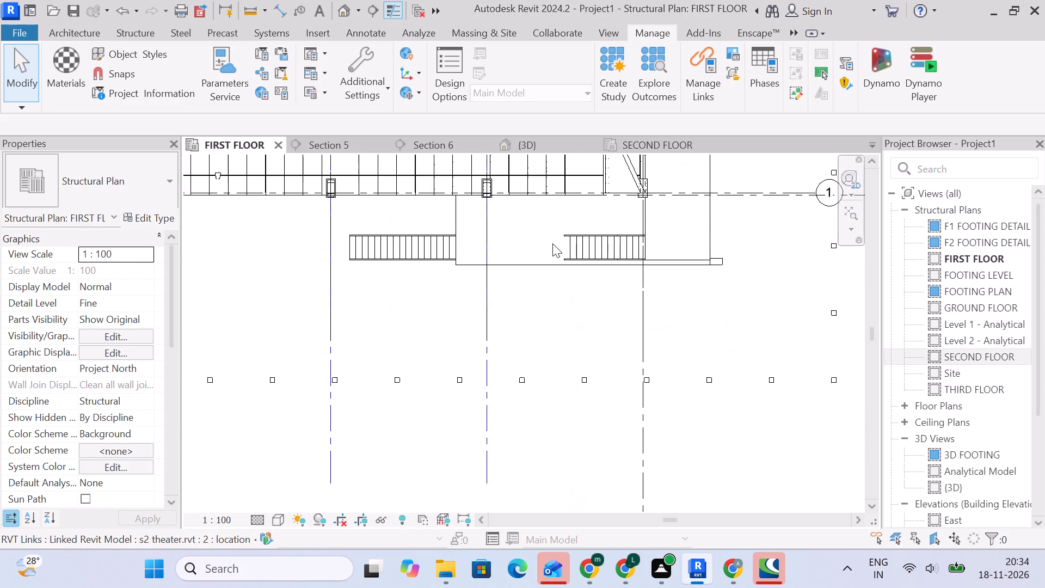
pyautogui.click(608, 253)
pyautogui.click(608, 326)
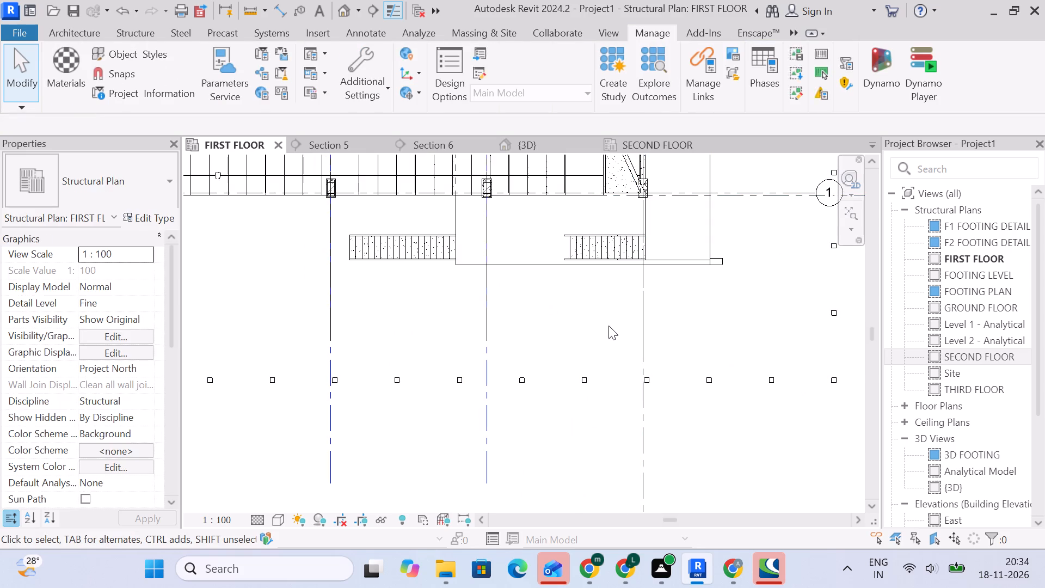
pyautogui.scroll(3, 547, 255)
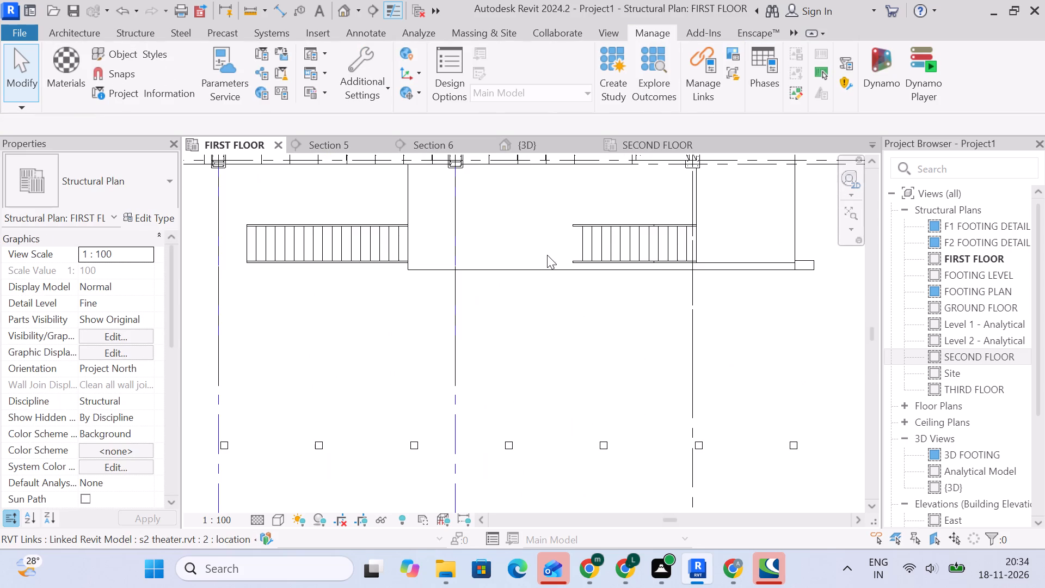
pyautogui.moveTo(544, 275); pyautogui.dragTo(591, 363, button='middle')
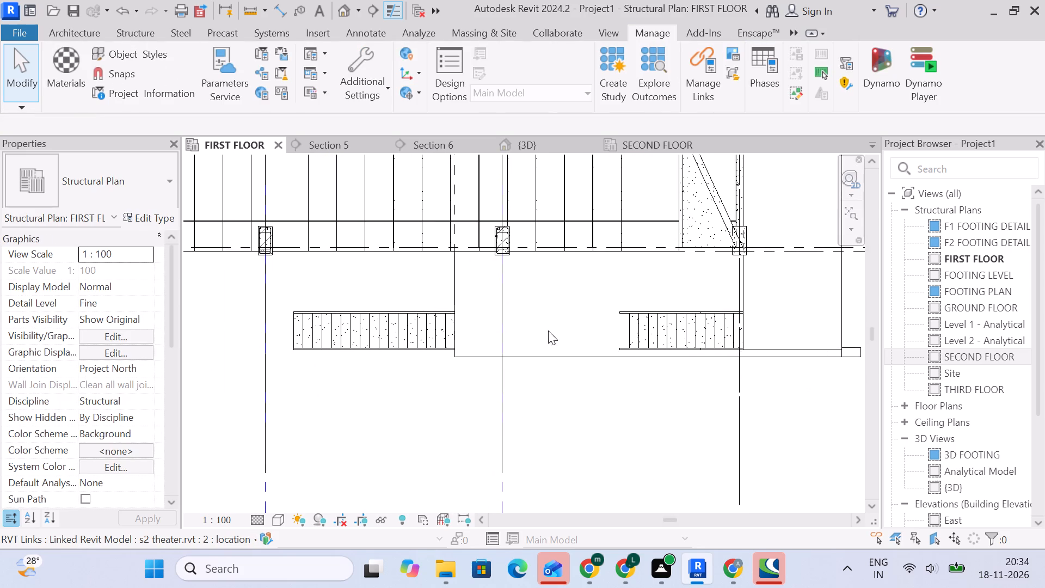
pyautogui.click(539, 322)
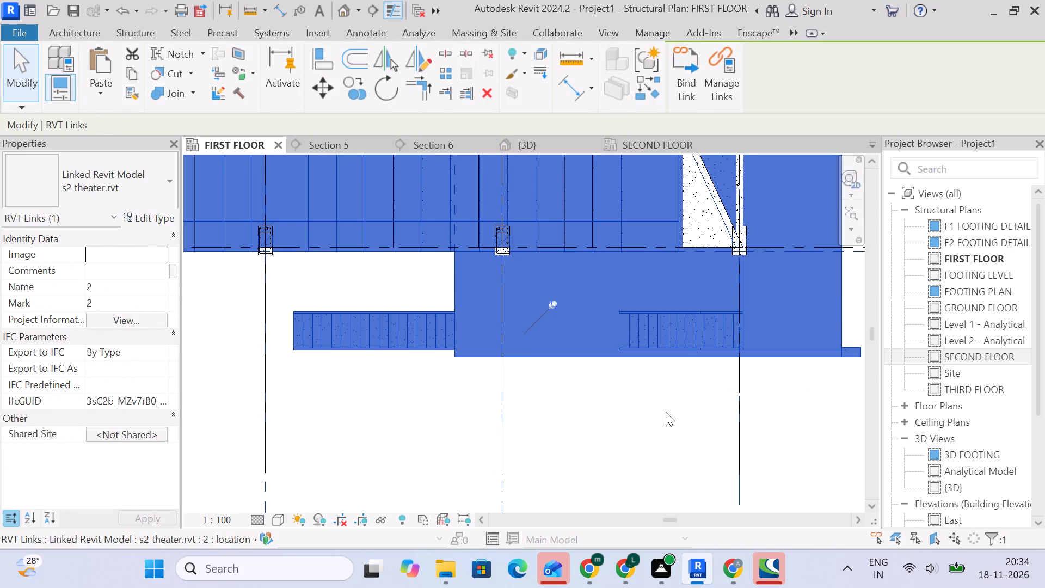
pyautogui.click(666, 412)
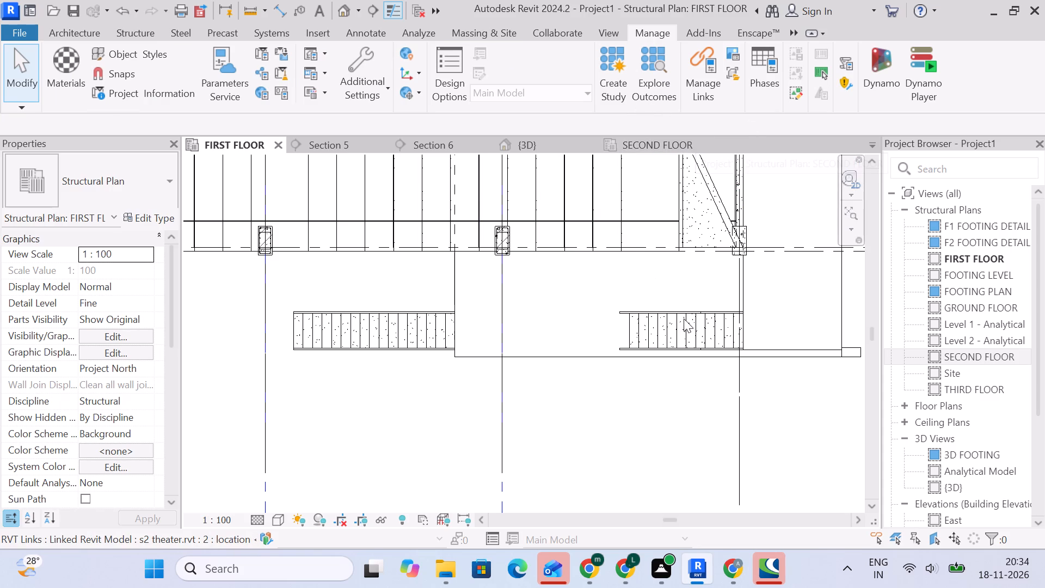
# Delete the building sections Section 1, Section 2 and Section 3 from the project.
pyautogui.scroll(-5, 416, 169)
pyautogui.scroll(1, 462, 232)
pyautogui.scroll(-8, 462, 232)
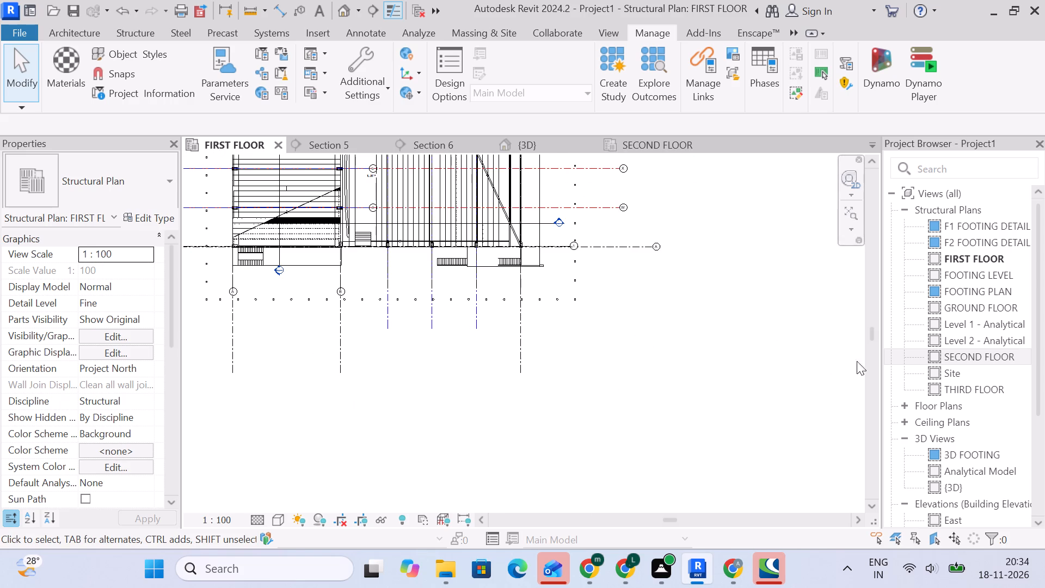
pyautogui.scroll(-5, 866, 358)
pyautogui.scroll(-6, 942, 352)
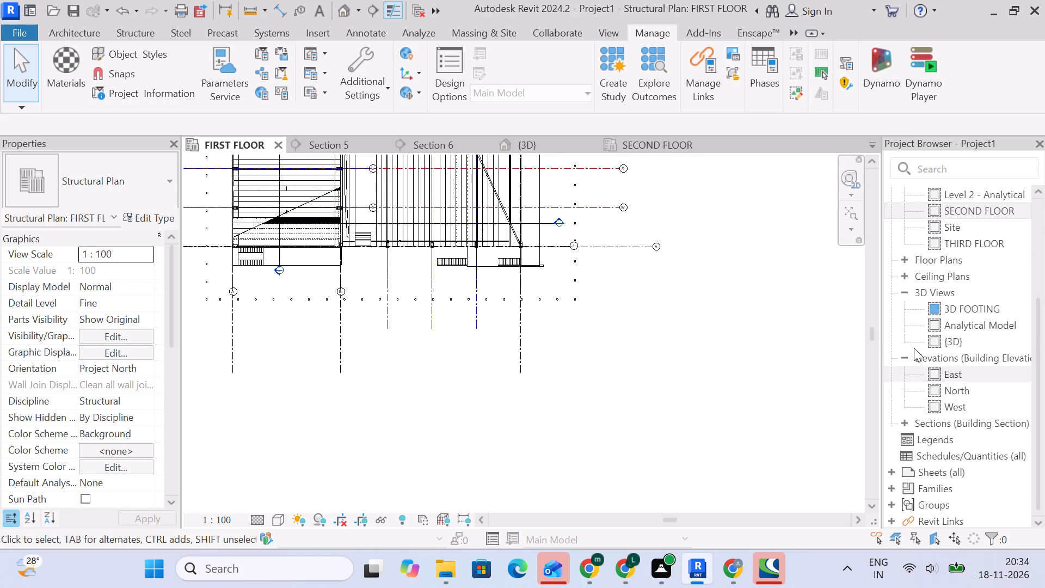
pyautogui.click(904, 422)
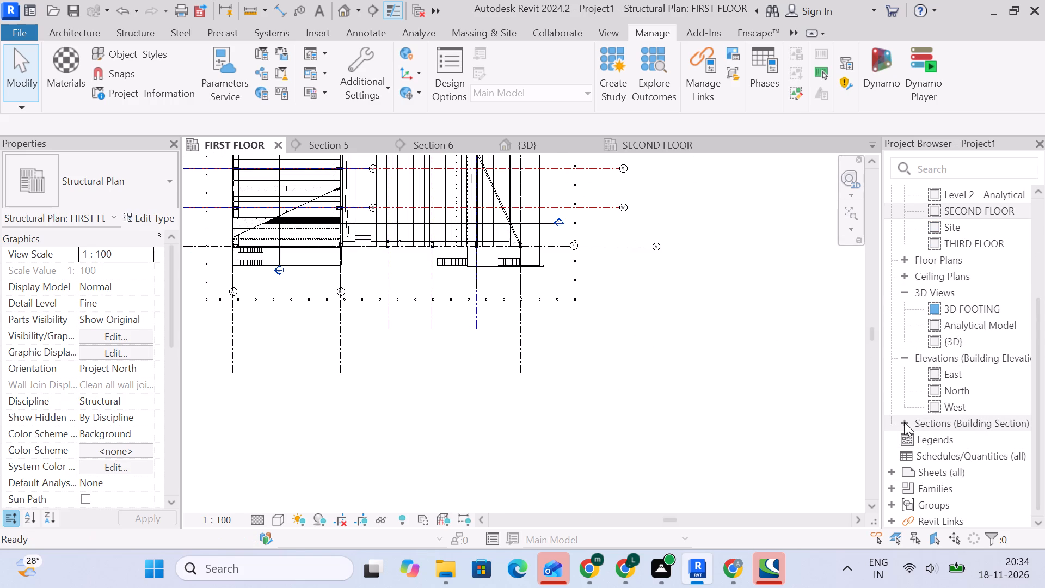
pyautogui.scroll(-5, 921, 415)
pyautogui.click(956, 344)
pyautogui.rightClick(956, 343)
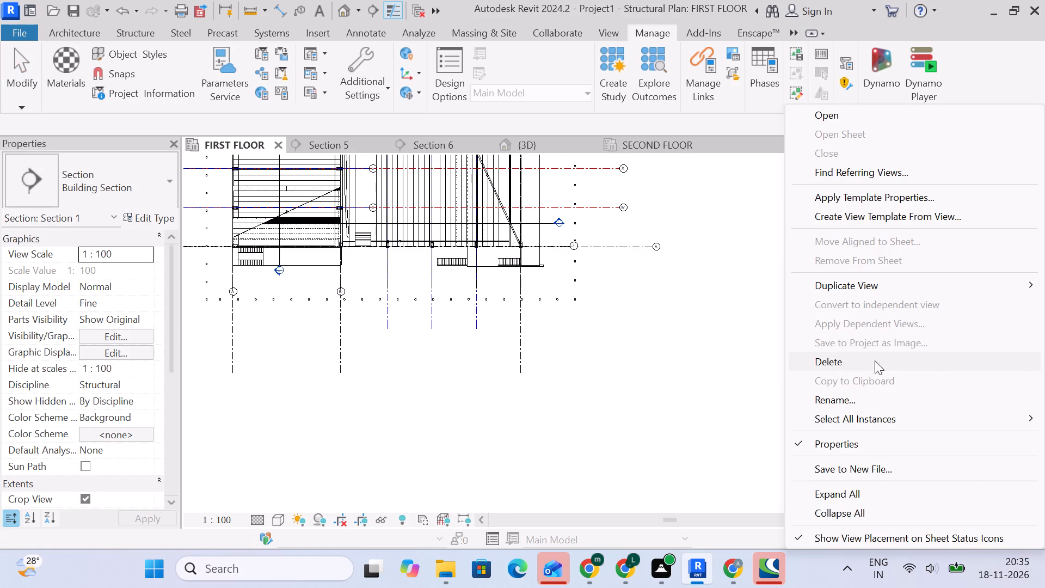
pyautogui.click(860, 359)
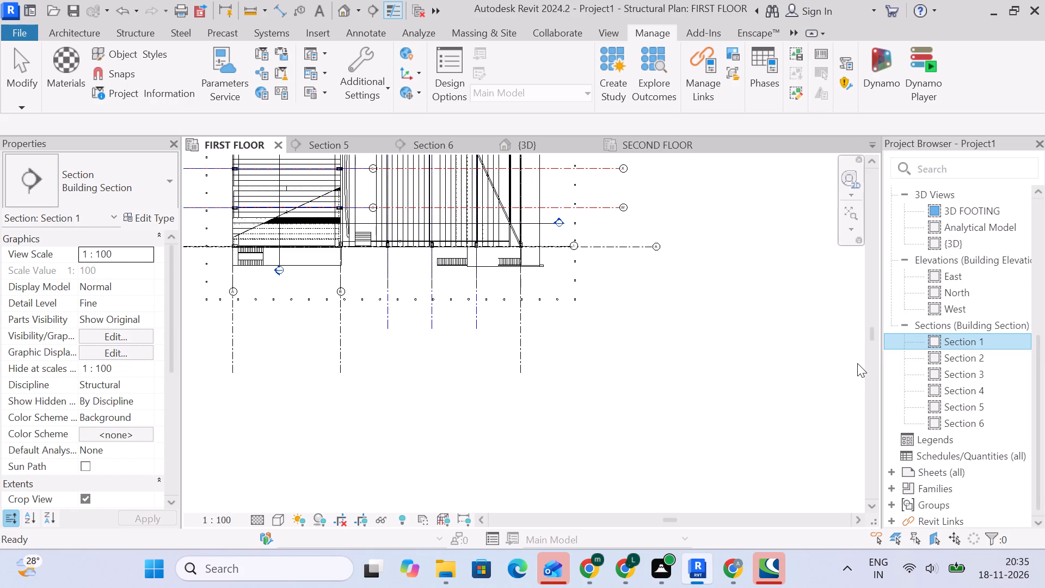
pyautogui.click(973, 360)
pyautogui.rightClick(973, 359)
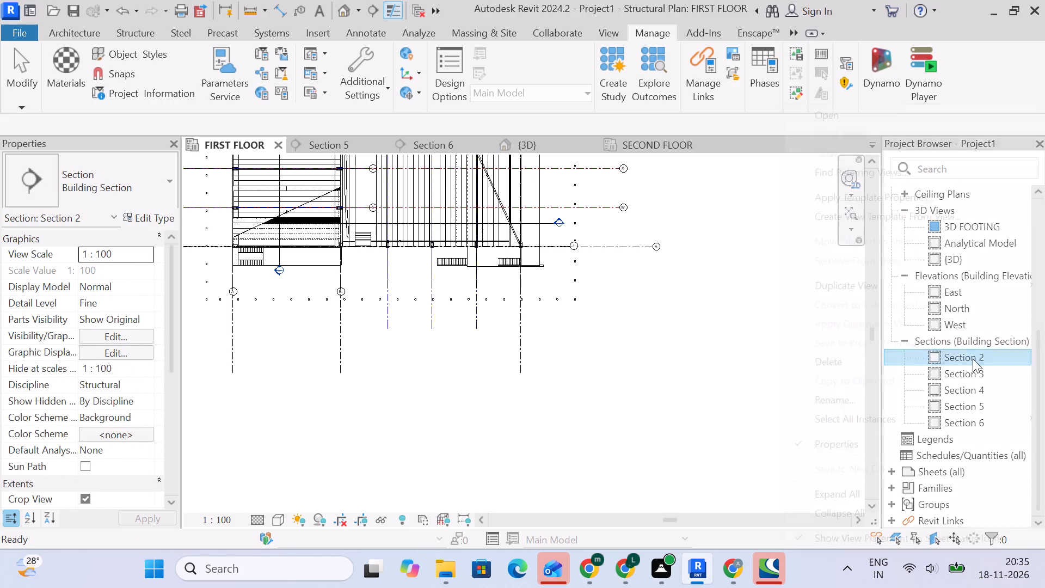
pyautogui.click(871, 365)
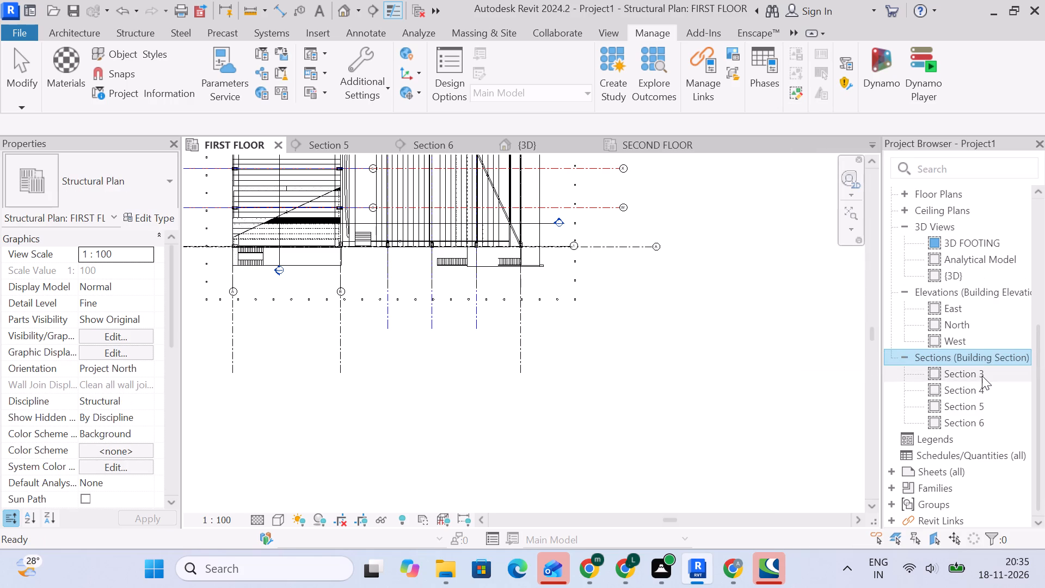
pyautogui.click(982, 376)
pyautogui.rightClick(981, 376)
pyautogui.click(839, 369)
# Delete the remaining building sections, Section 6, Section 5 and Section 4.
pyautogui.click(979, 421)
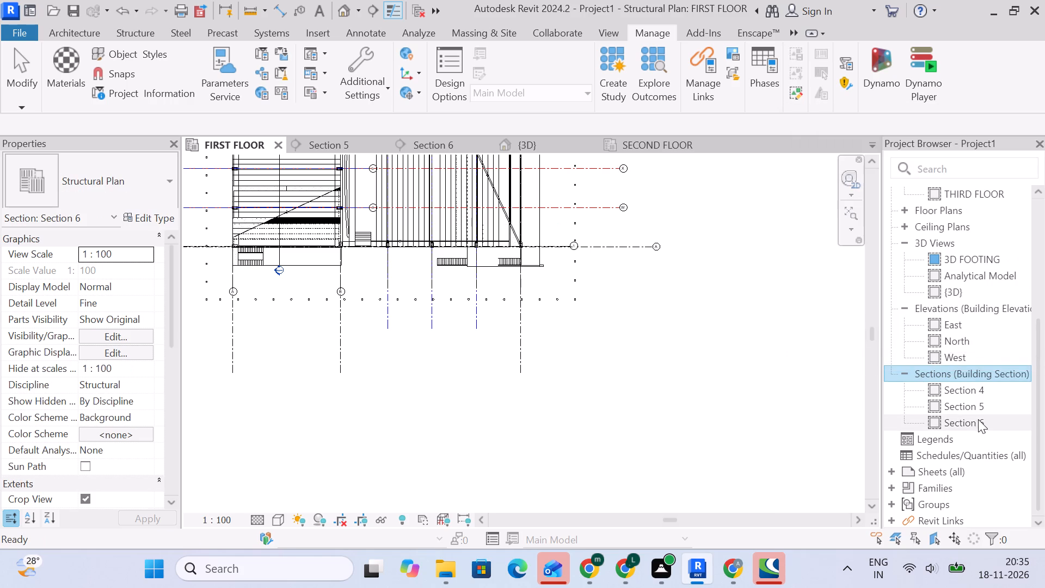
pyautogui.rightClick(977, 419)
pyautogui.moveTo(871, 394); pyautogui.dragTo(874, 377)
pyautogui.click(874, 370)
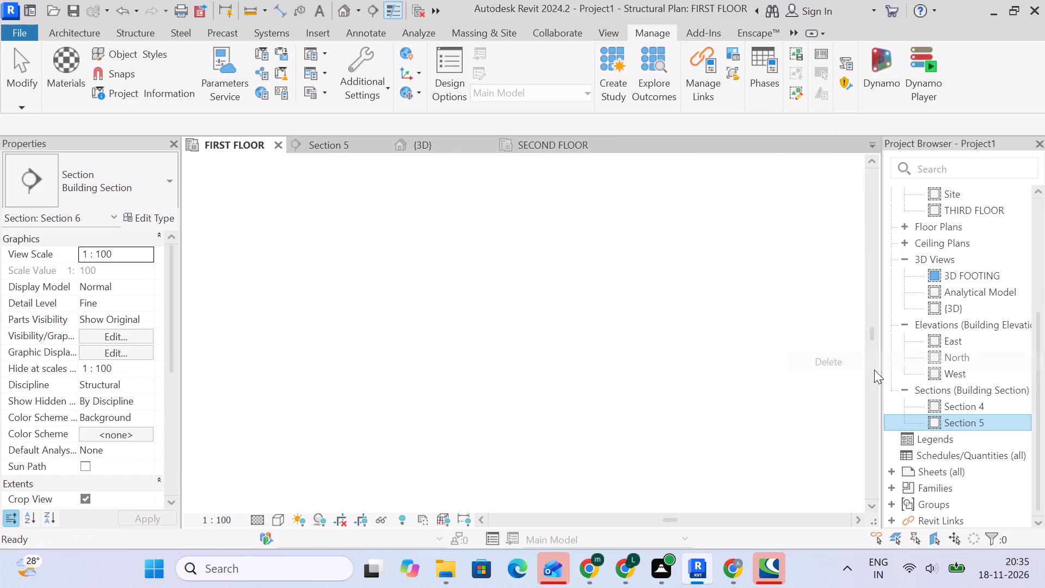
pyautogui.click(954, 418)
pyautogui.rightClick(954, 417)
pyautogui.click(850, 362)
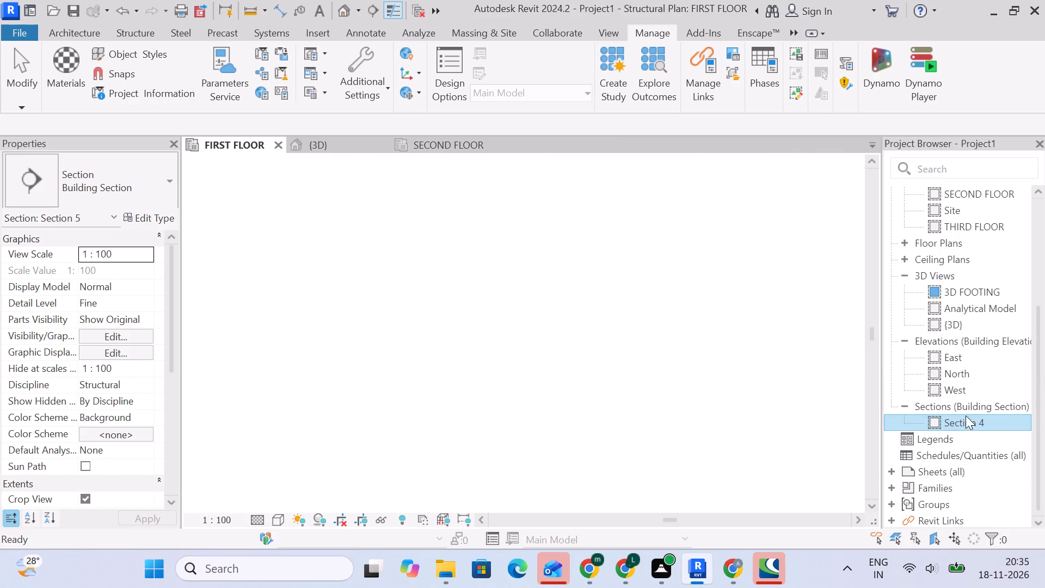
pyautogui.click(971, 420)
pyautogui.rightClick(971, 420)
pyautogui.click(858, 363)
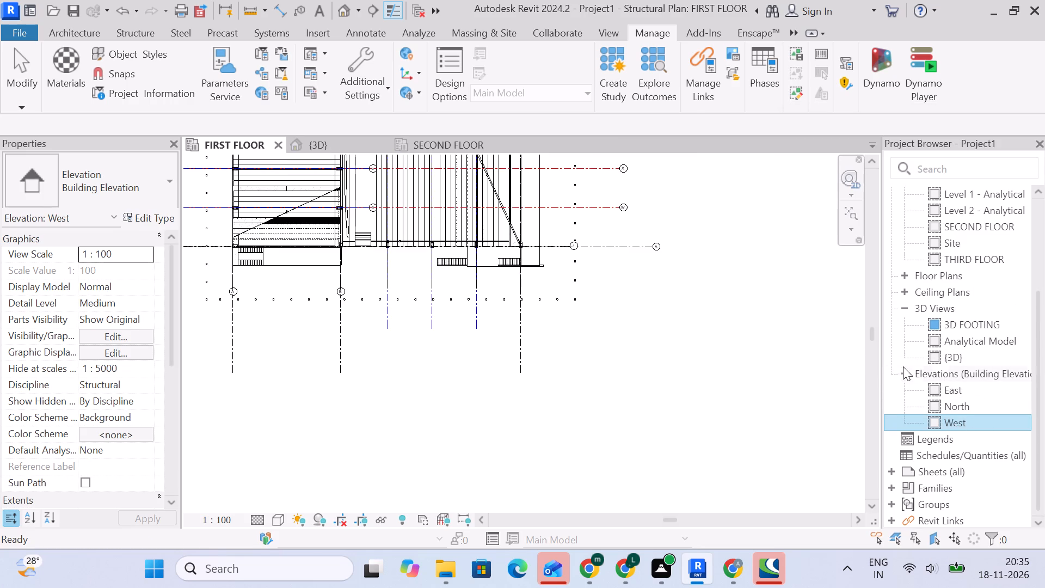
pyautogui.click(778, 322)
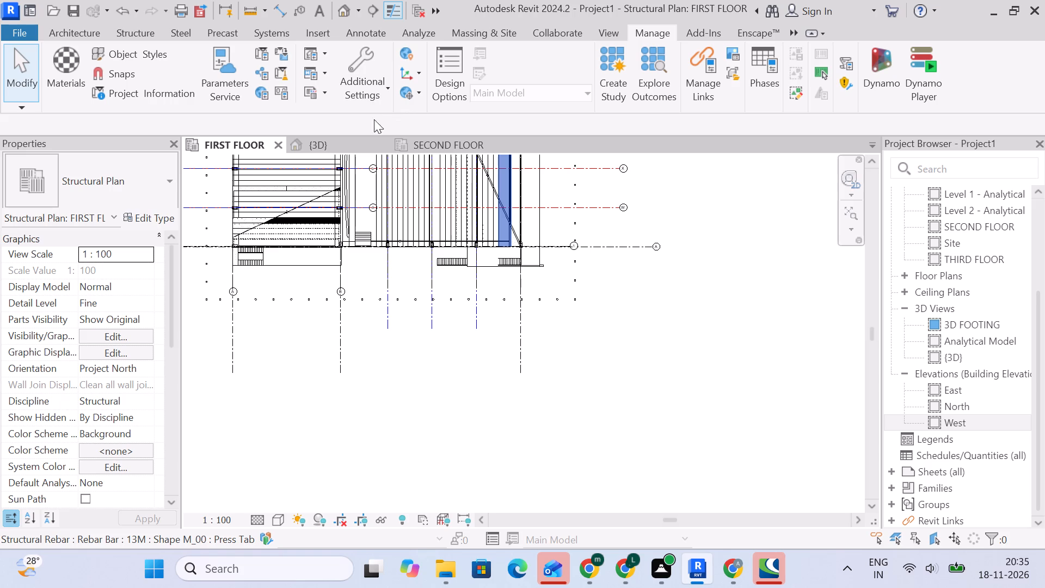
# Draw a building section lengthwise through the outer flight of the external stair near grid A, extending past both stair ends.
pyautogui.click(370, 10)
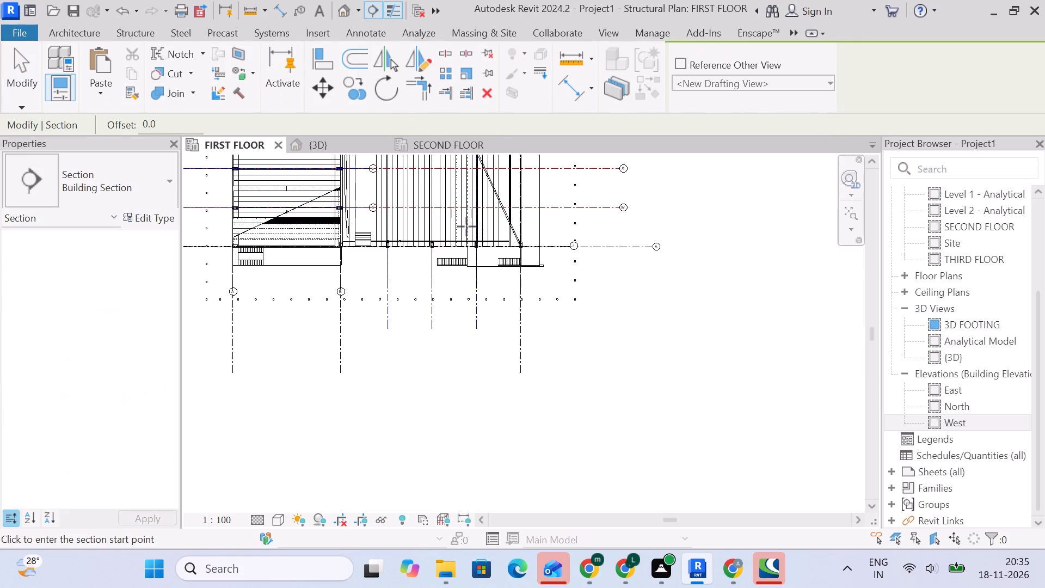
pyautogui.moveTo(554, 326); pyautogui.dragTo(588, 376, button='middle')
pyautogui.scroll(4, 588, 377)
pyautogui.moveTo(505, 347); pyautogui.dragTo(632, 383, button='middle')
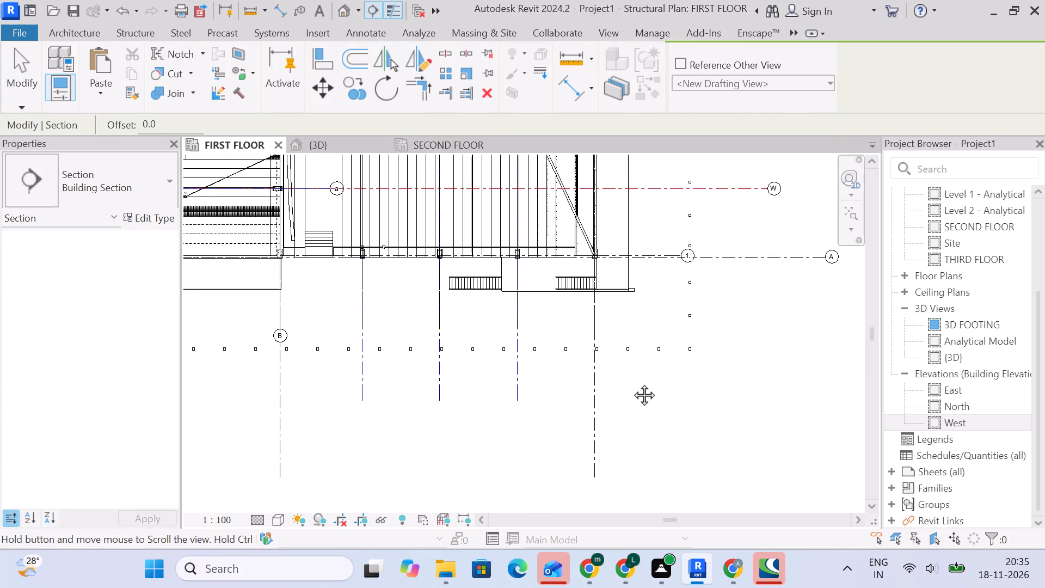
pyautogui.moveTo(632, 383); pyautogui.dragTo(727, 408, button='middle')
pyautogui.scroll(5, 352, 329)
pyautogui.moveTo(351, 328); pyautogui.dragTo(541, 323, button='middle')
pyautogui.scroll(4, 542, 323)
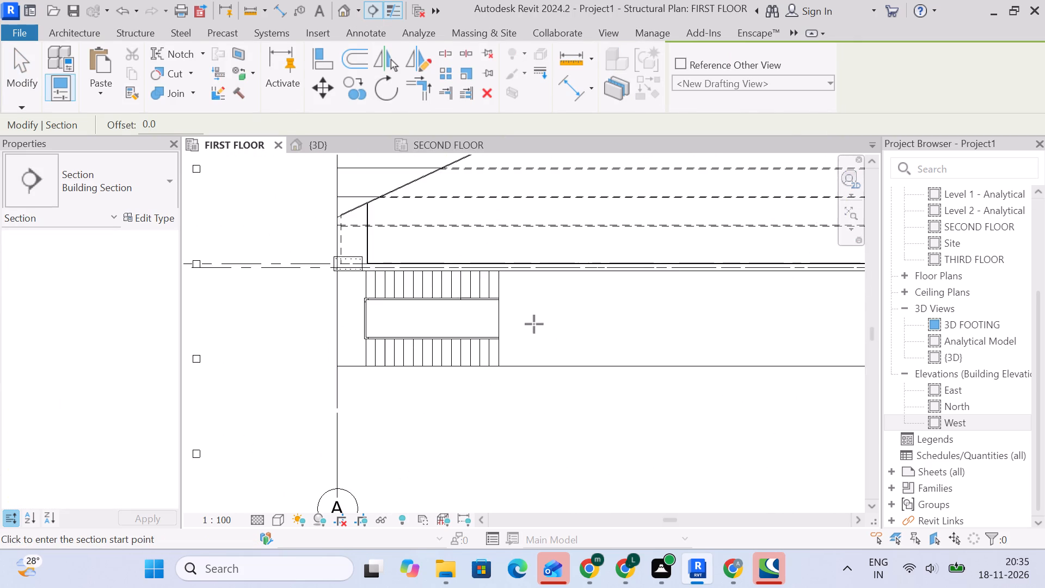
pyautogui.scroll(3, 548, 356)
pyautogui.moveTo(551, 356); pyautogui.dragTo(680, 336, button='middle')
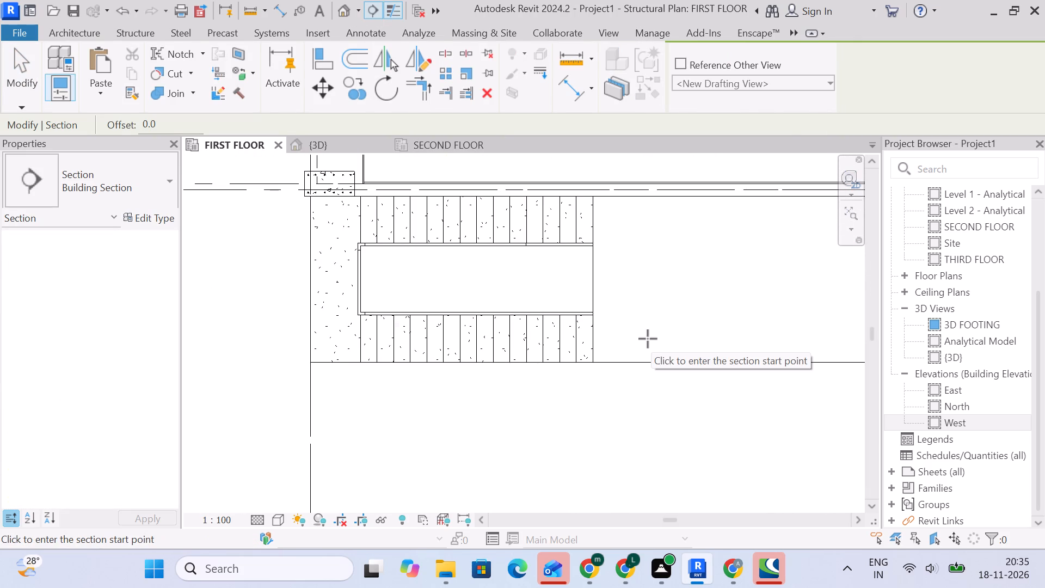
pyautogui.click(647, 339)
pyautogui.click(257, 338)
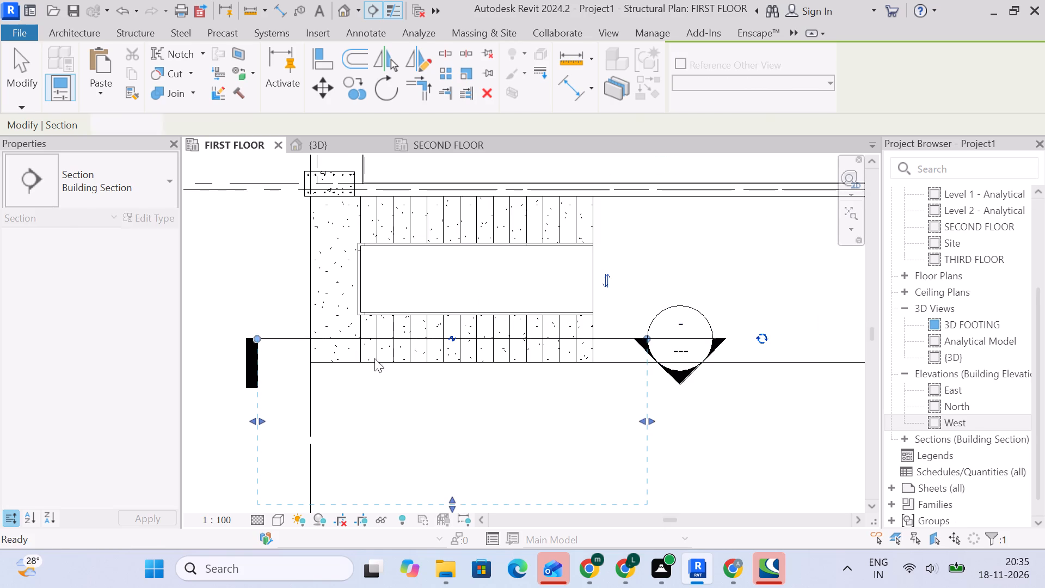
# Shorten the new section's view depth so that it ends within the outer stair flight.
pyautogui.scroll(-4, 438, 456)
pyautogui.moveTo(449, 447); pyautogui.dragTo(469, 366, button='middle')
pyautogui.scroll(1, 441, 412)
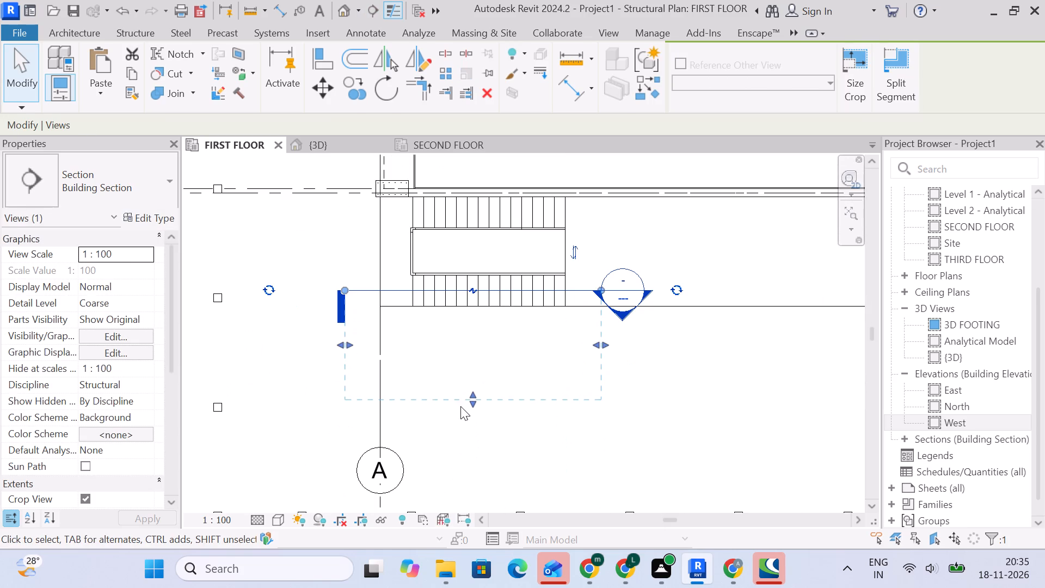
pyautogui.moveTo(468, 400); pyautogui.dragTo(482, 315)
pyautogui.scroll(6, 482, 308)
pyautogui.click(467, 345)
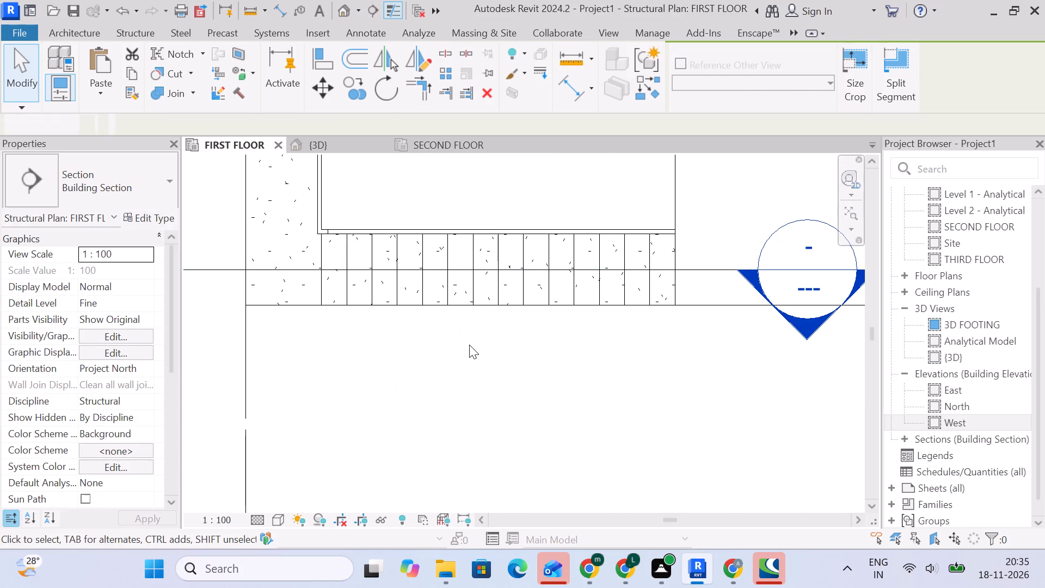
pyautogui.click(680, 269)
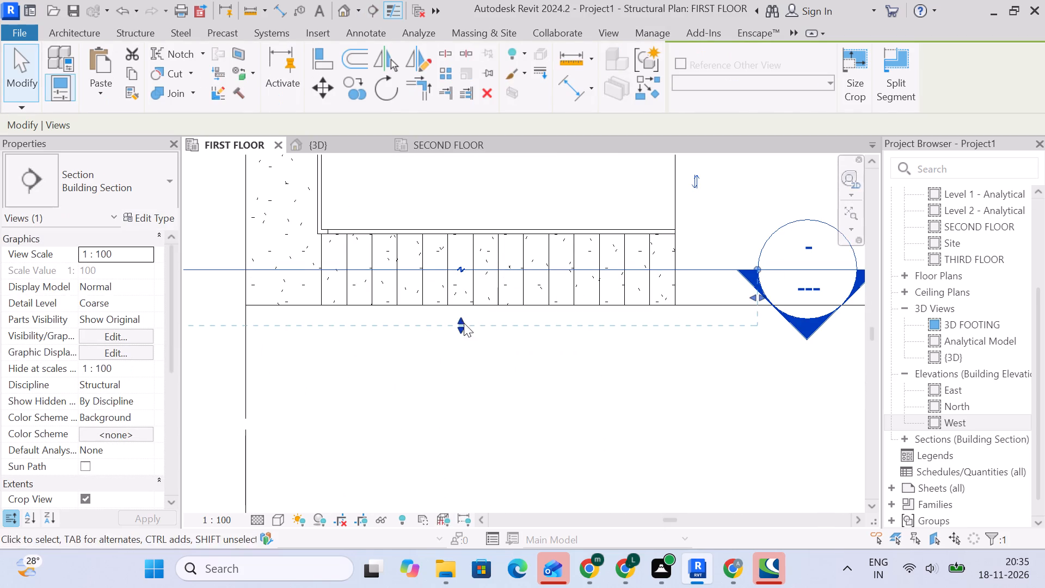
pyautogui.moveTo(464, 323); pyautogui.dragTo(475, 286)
# Open the new section's view and check how it shows the external stair.
pyautogui.rightClick(656, 350)
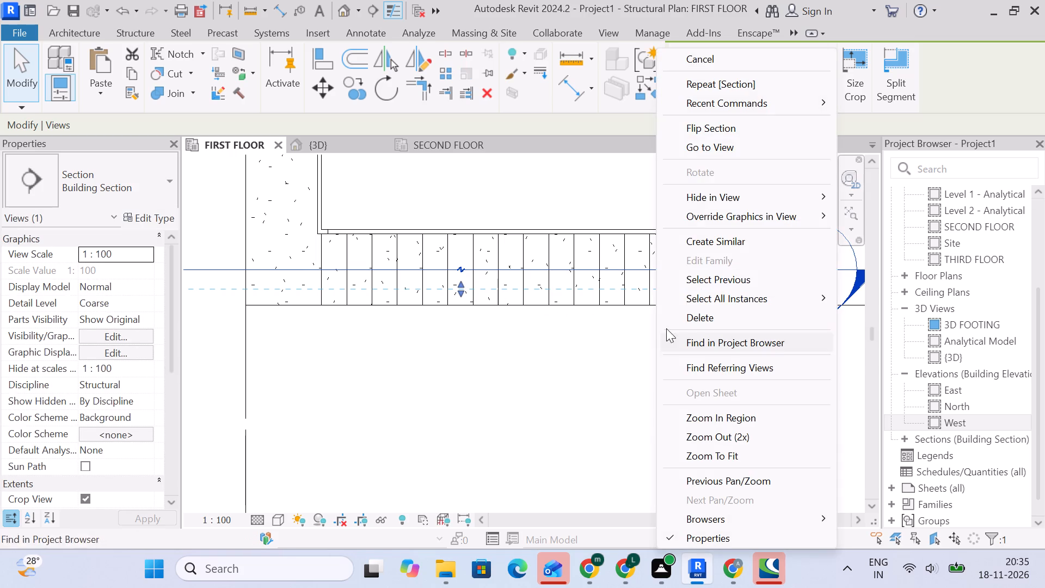
pyautogui.click(710, 145)
pyautogui.scroll(2, 530, 424)
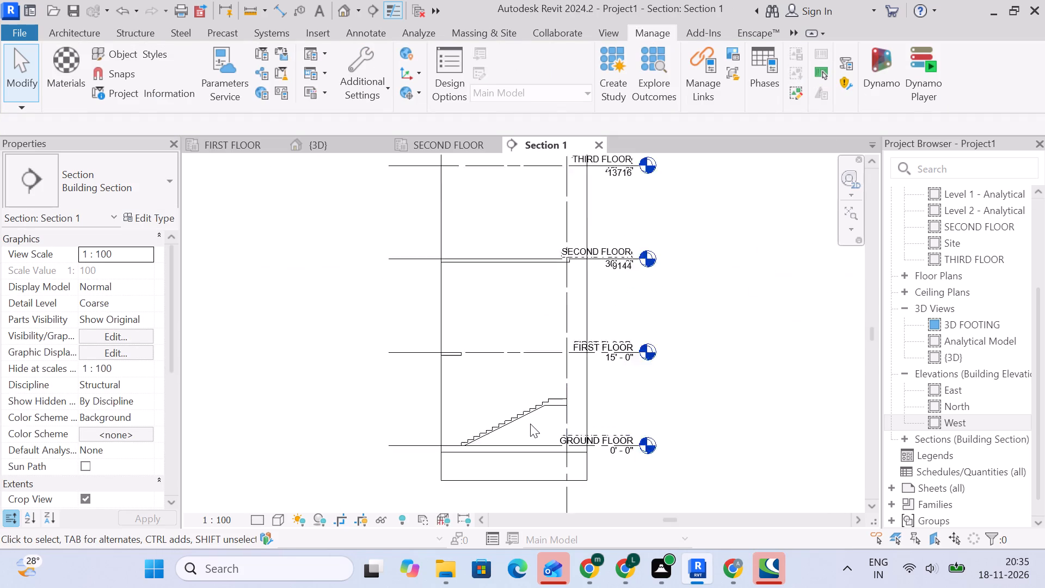
pyautogui.scroll(4, 530, 424)
pyautogui.scroll(-4, 530, 424)
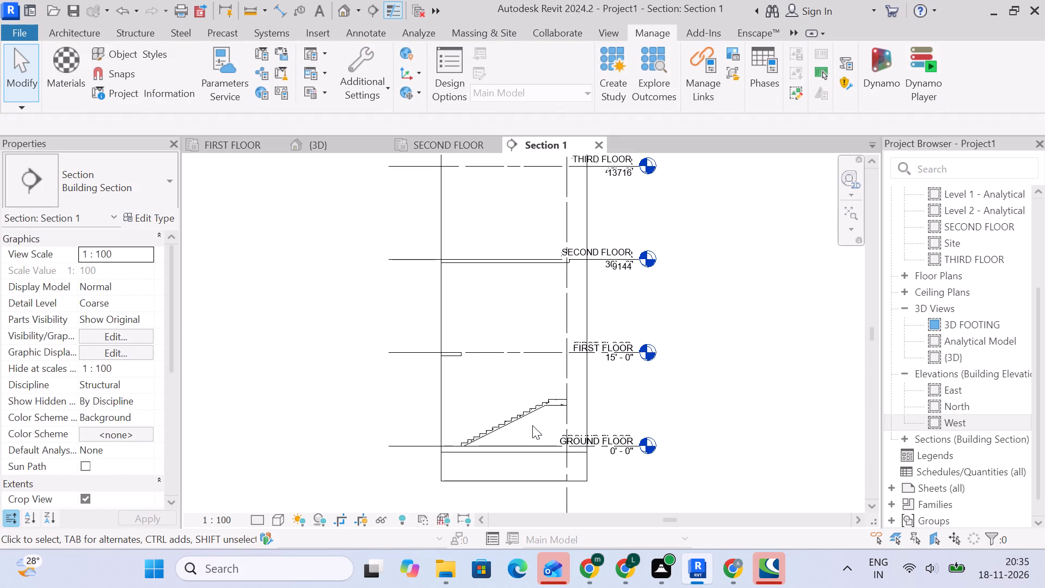
# In the FIRST FLOOR plan, flip the section toward the building and extend its depth across both stair flights.
pyautogui.click(250, 147)
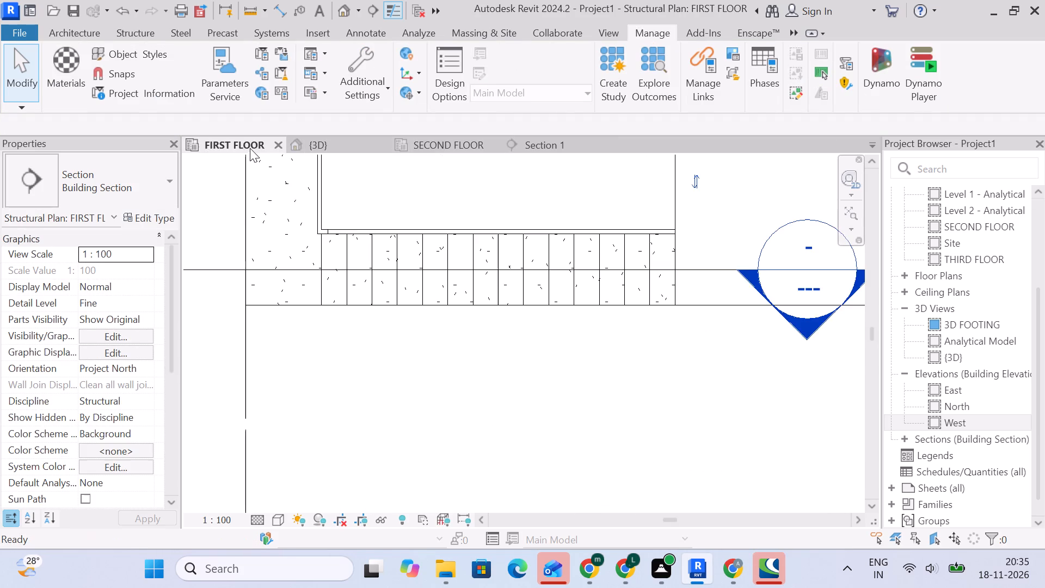
pyautogui.scroll(-3, 472, 300)
pyautogui.click(619, 277)
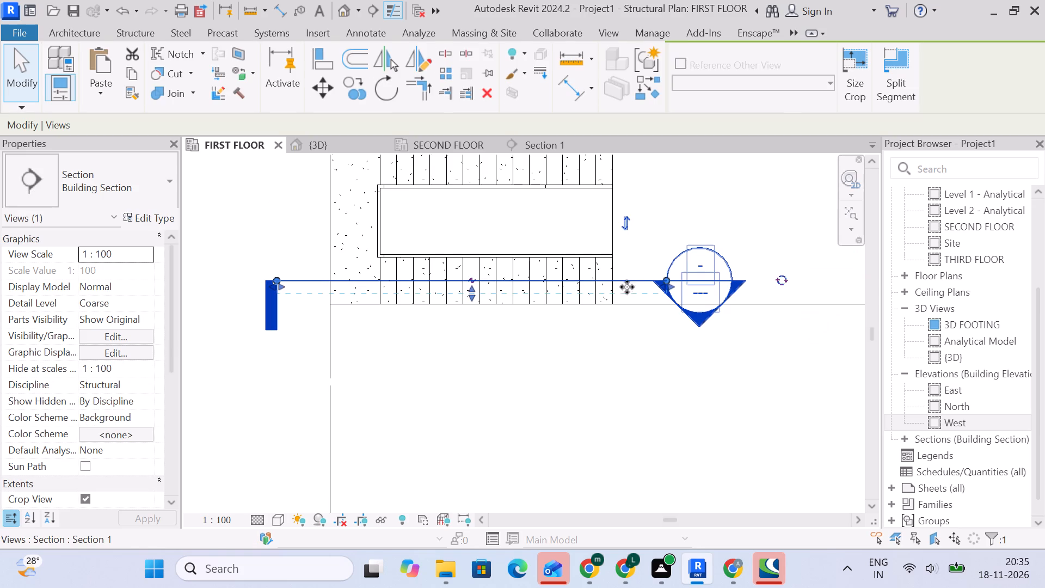
pyautogui.click(632, 227)
pyautogui.moveTo(470, 268); pyautogui.dragTo(490, 156)
pyautogui.scroll(-3, 515, 201)
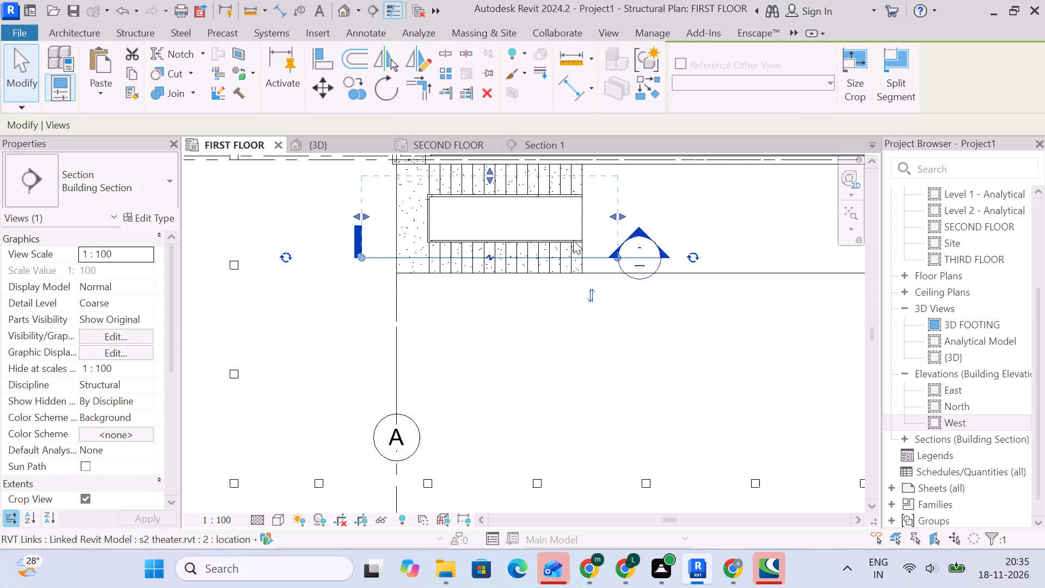
# Crop the Section 1 view vertically from just below GROUND FLOOR to a little above FIRST FLOOR.
pyautogui.click(533, 135)
pyautogui.click(537, 145)
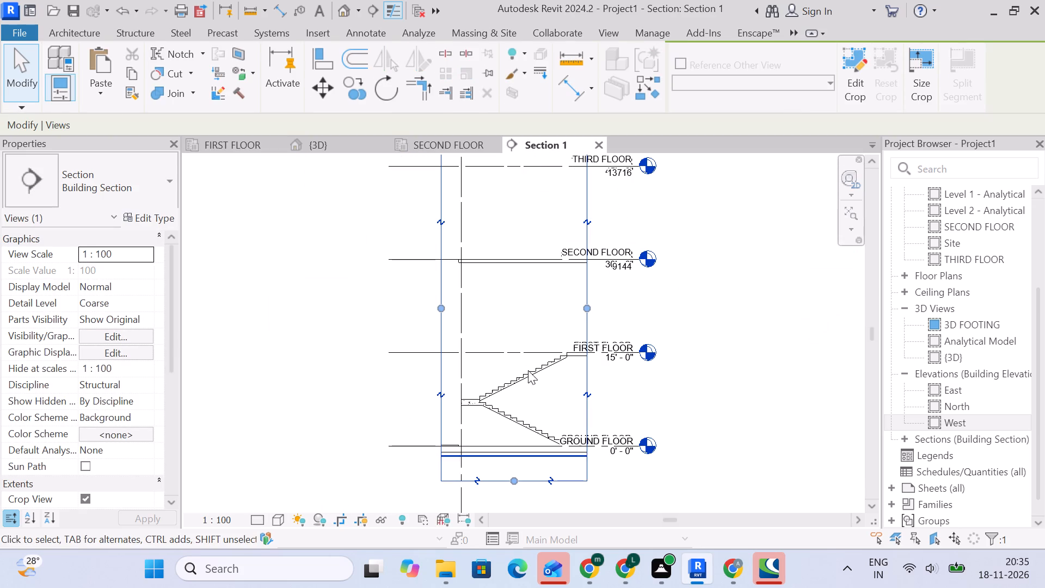
pyautogui.moveTo(583, 420); pyautogui.dragTo(555, 313, button='middle')
pyautogui.moveTo(482, 374); pyautogui.dragTo(487, 386)
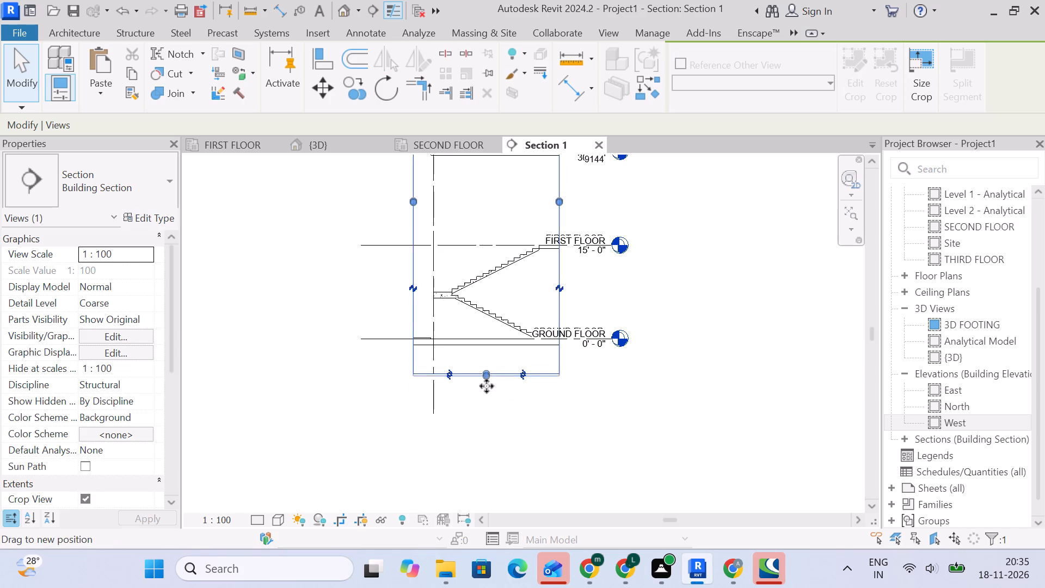
pyautogui.moveTo(487, 386); pyautogui.dragTo(499, 456)
pyautogui.moveTo(484, 458); pyautogui.dragTo(488, 373)
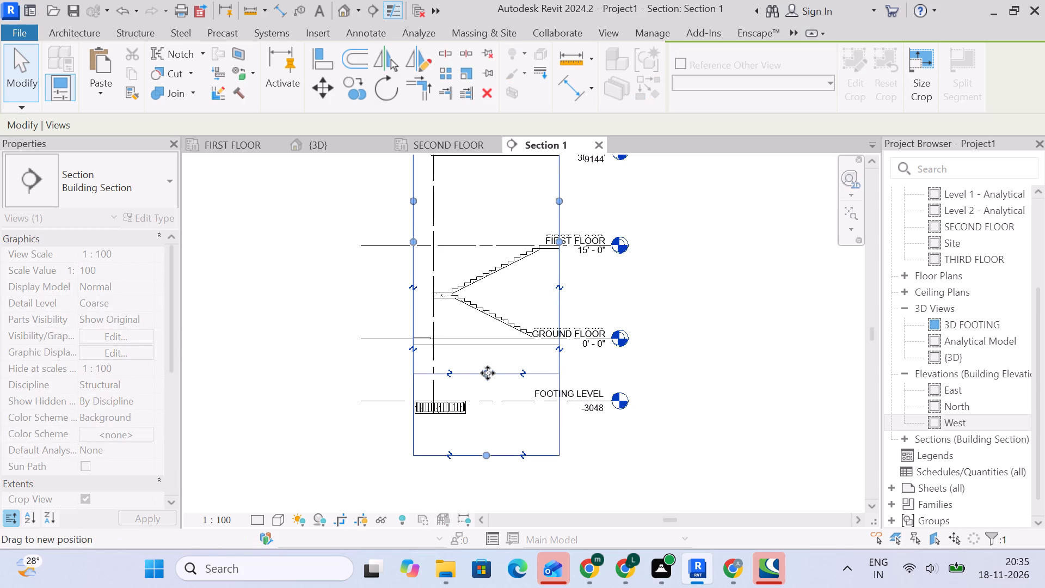
pyautogui.moveTo(488, 373); pyautogui.dragTo(489, 366)
pyautogui.moveTo(506, 243); pyautogui.dragTo(508, 401, button='middle')
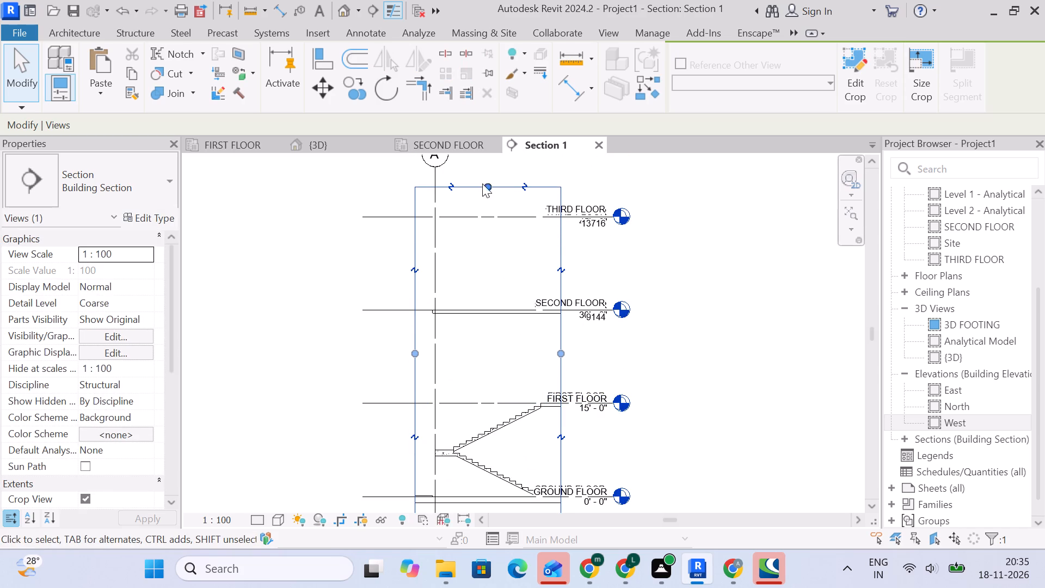
pyautogui.moveTo(484, 183); pyautogui.dragTo(516, 356)
pyautogui.moveTo(549, 408); pyautogui.dragTo(555, 318, button='middle')
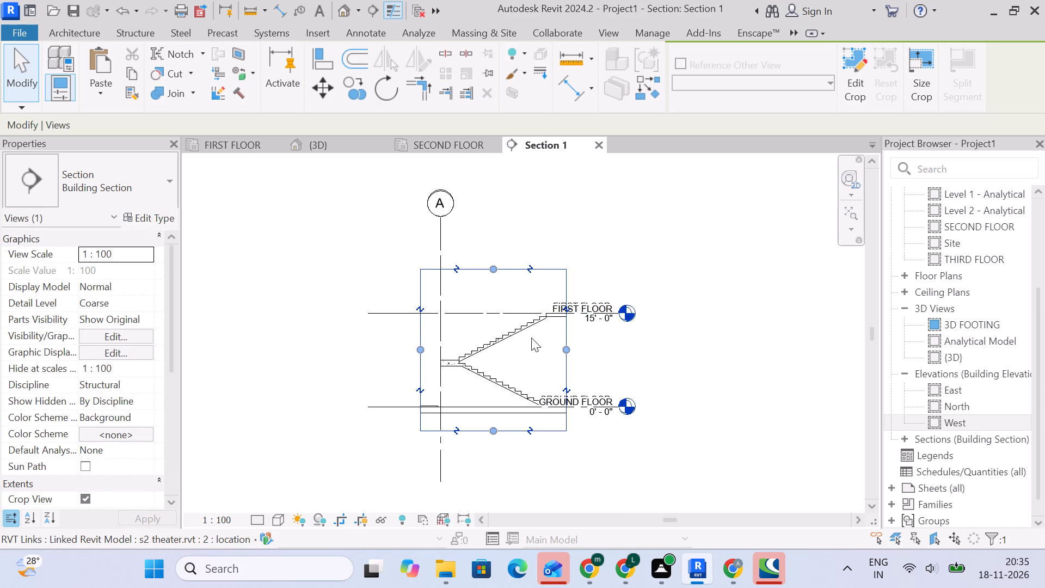
# Examine the linked stair's two flights and mid-landing between GROUND FLOOR and FIRST FLOOR in Section 1.
pyautogui.scroll(5, 538, 358)
pyautogui.moveTo(537, 363); pyautogui.dragTo(554, 323, button='middle')
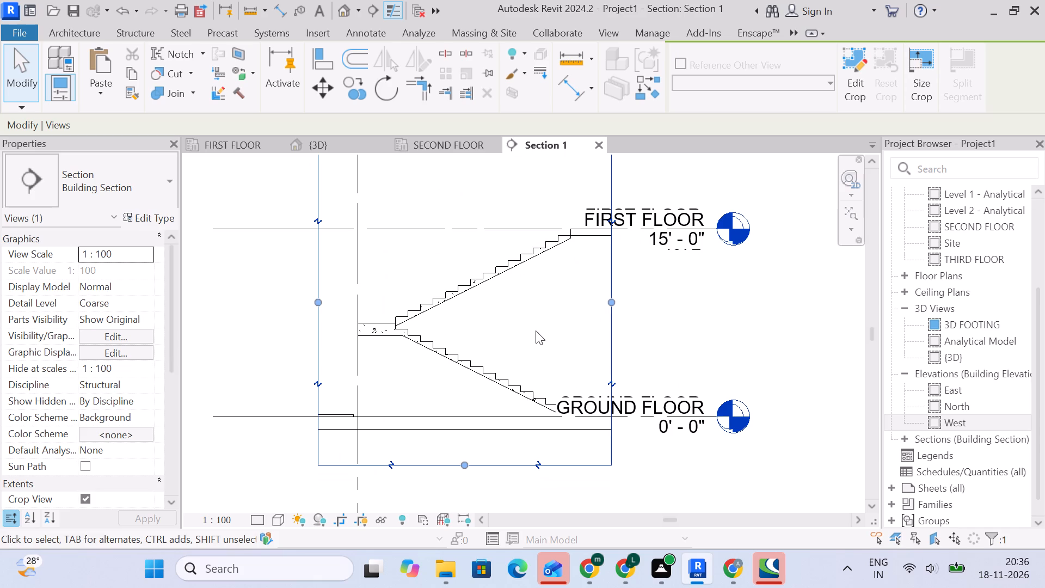
pyautogui.scroll(5, 535, 331)
pyautogui.scroll(-3, 444, 179)
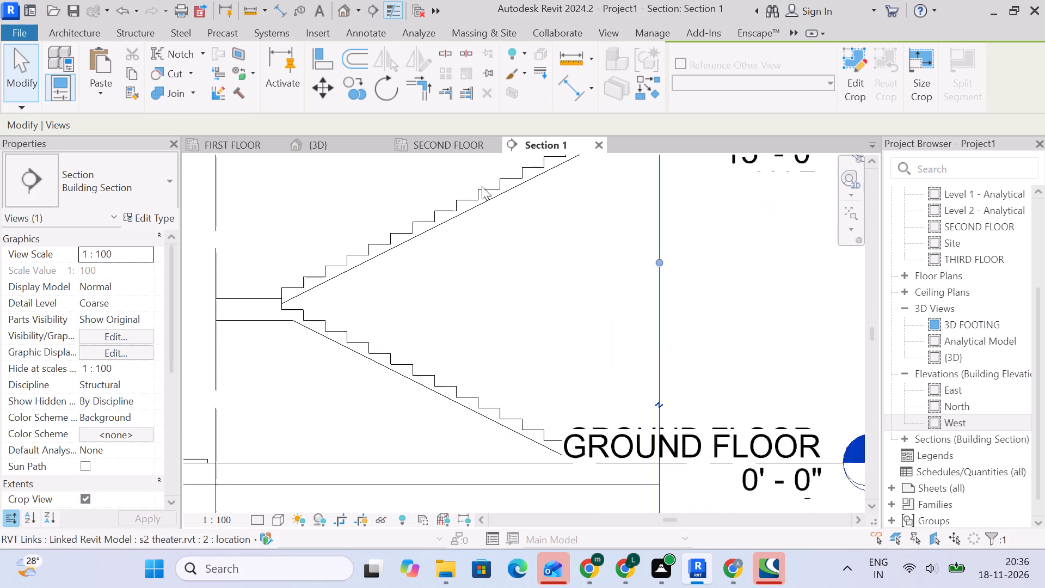
pyautogui.scroll(-2, 482, 186)
pyautogui.scroll(-3, 502, 229)
pyautogui.moveTo(437, 224); pyautogui.dragTo(502, 261, button='middle')
pyautogui.scroll(1, 502, 261)
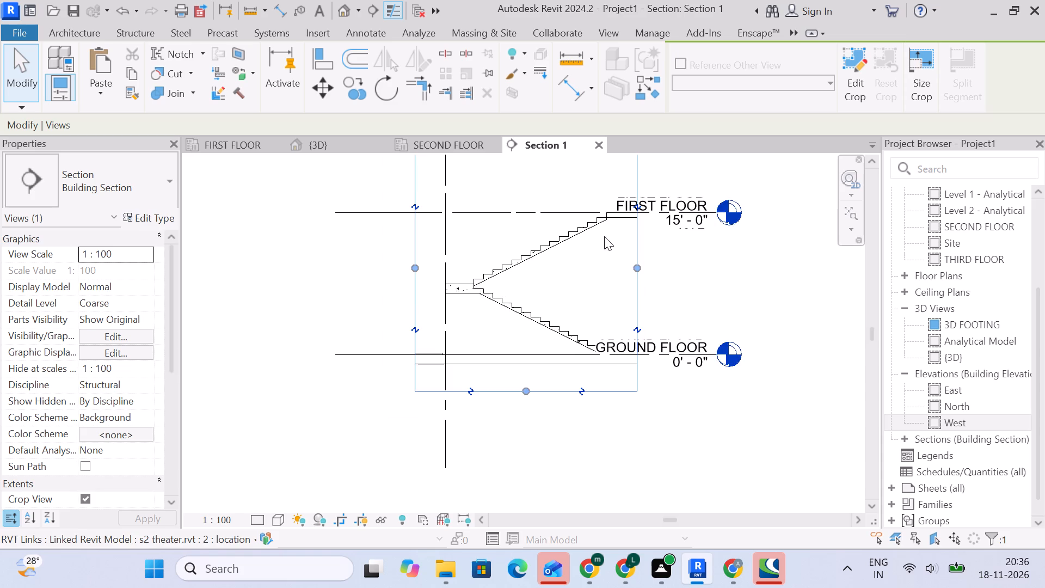
pyautogui.scroll(2, 604, 236)
pyautogui.scroll(4, 466, 311)
pyautogui.moveTo(654, 355); pyautogui.dragTo(635, 309, button='middle')
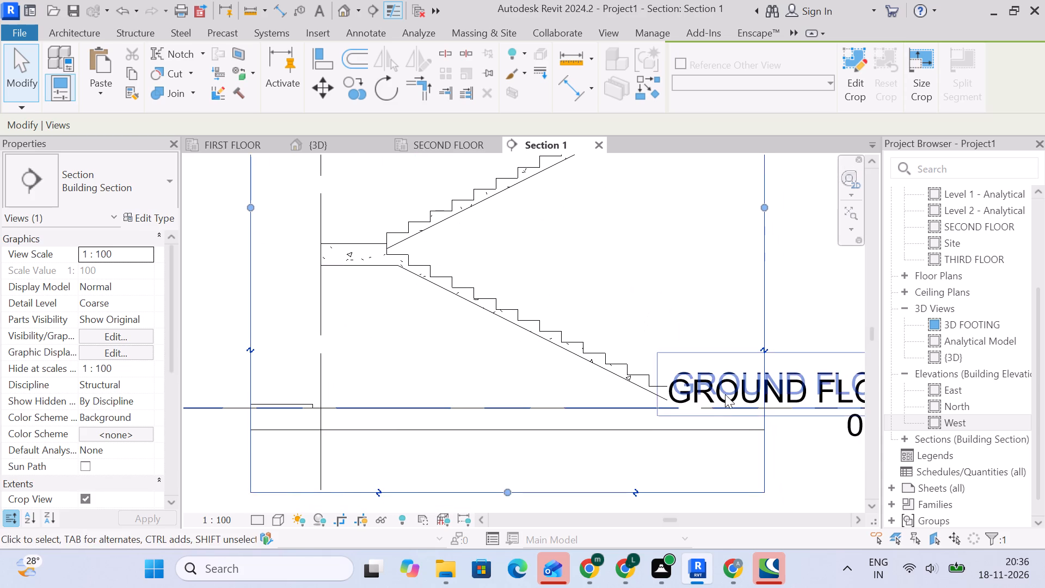
# Widen the Section 1 crop region on the level-head side so it extends well past the foot of the stair.
pyautogui.scroll(-1, 829, 428)
pyautogui.moveTo(829, 428); pyautogui.dragTo(579, 384, button='middle')
pyautogui.scroll(1, 551, 380)
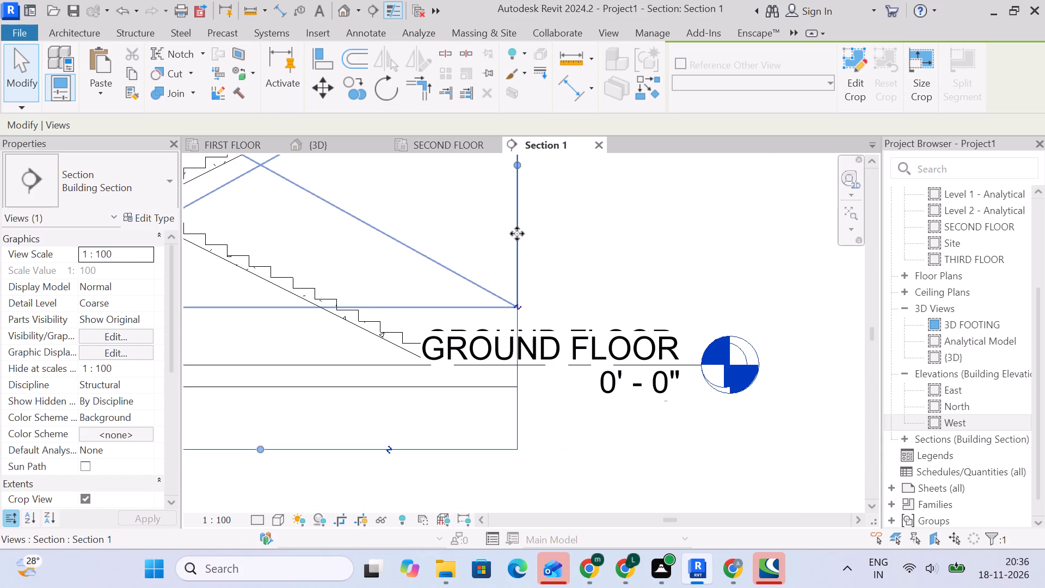
pyautogui.scroll(-4, 524, 232)
pyautogui.moveTo(525, 236); pyautogui.dragTo(525, 280, button='middle')
pyautogui.moveTo(519, 238); pyautogui.dragTo(639, 240)
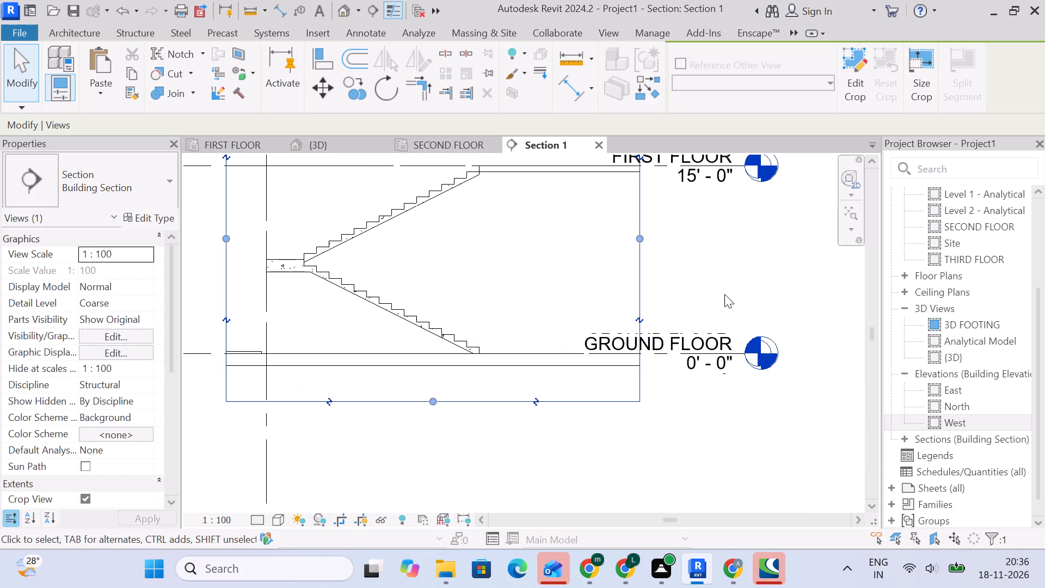
# Examine how the linked stair's two flights meet the GROUND FLOOR and FIRST FLOOR levels in the widened section, and release the crop region.
pyautogui.moveTo(460, 344); pyautogui.dragTo(555, 394, button='middle')
pyautogui.scroll(3, 564, 218)
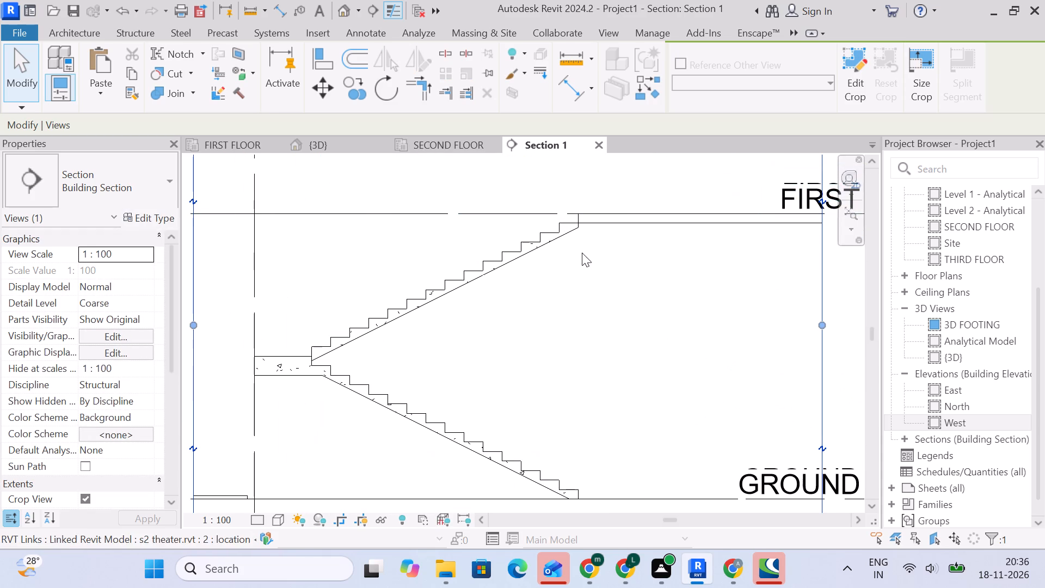
pyautogui.moveTo(592, 315); pyautogui.dragTo(596, 268, button='middle')
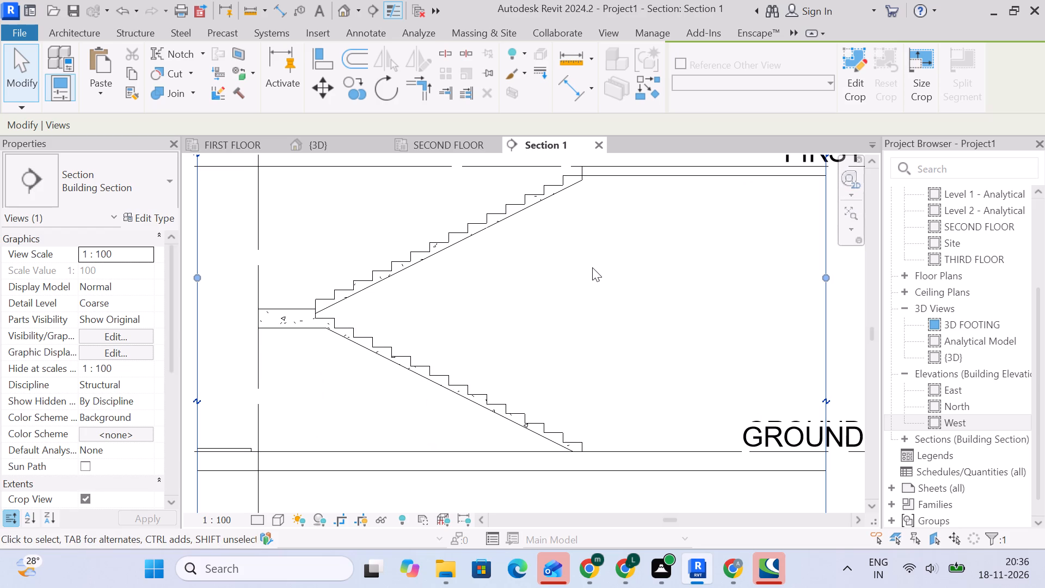
pyautogui.scroll(2, 420, 387)
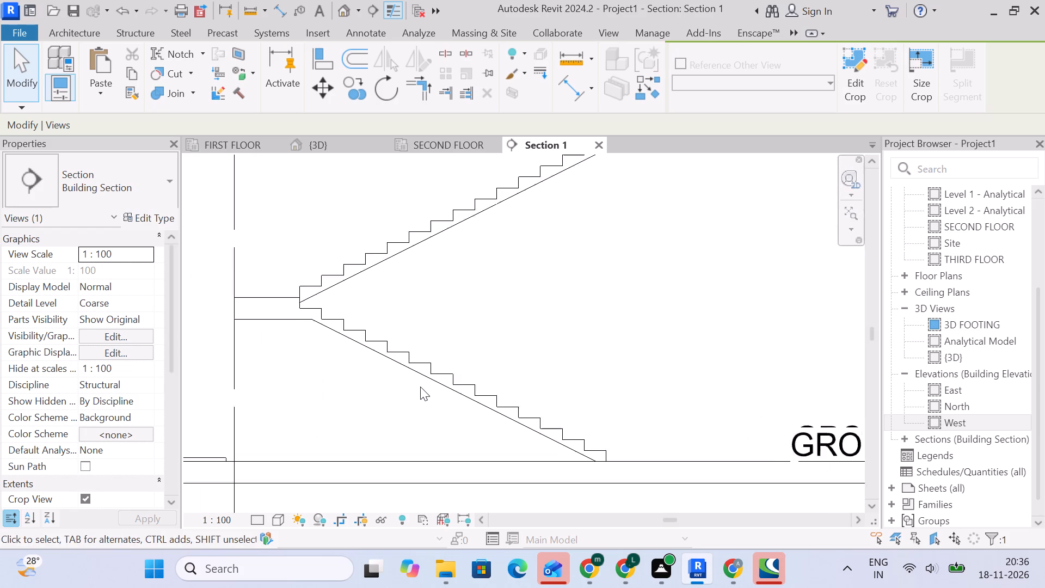
pyautogui.scroll(1, 420, 387)
pyautogui.scroll(-4, 458, 305)
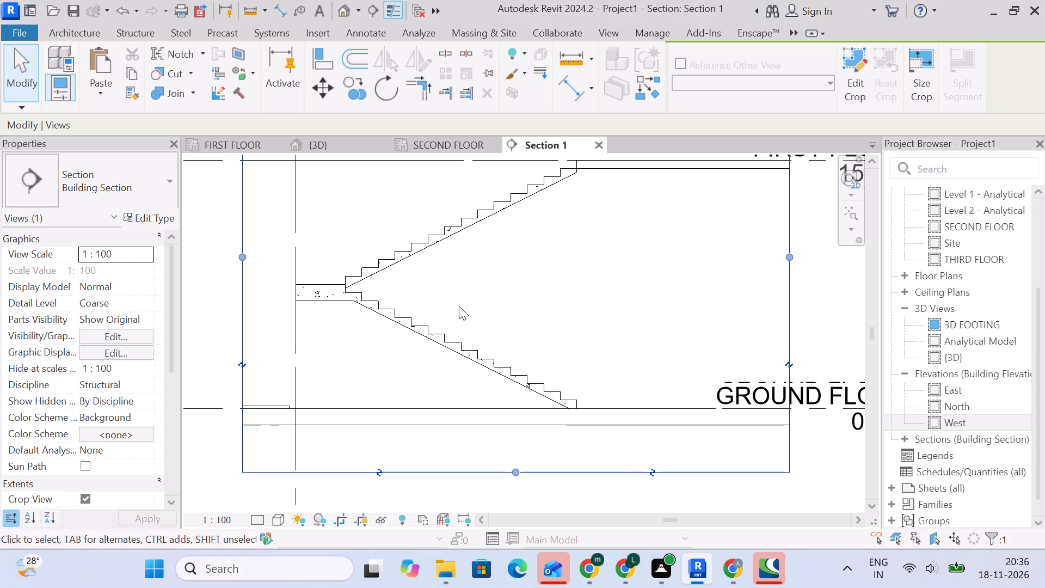
pyautogui.scroll(-4, 648, 313)
pyautogui.moveTo(648, 313); pyautogui.dragTo(593, 331, button='middle')
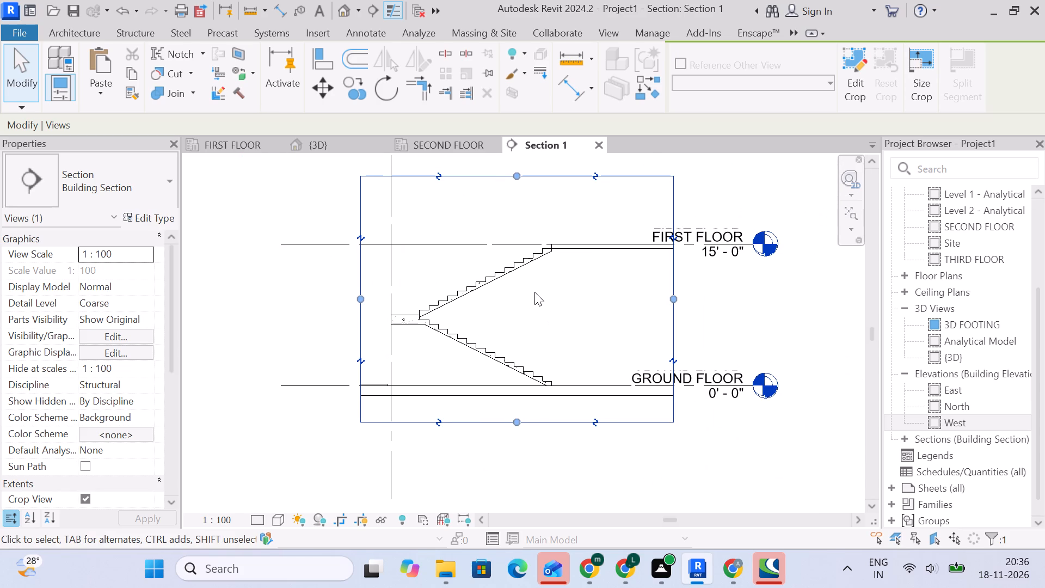
pyautogui.moveTo(534, 291); pyautogui.dragTo(534, 265, button='middle')
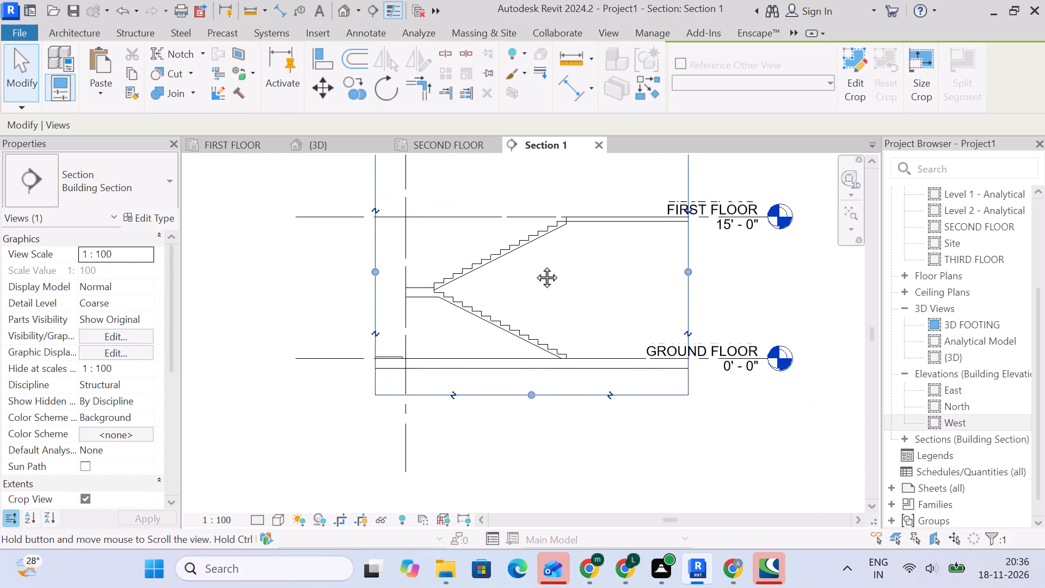
pyautogui.moveTo(534, 265); pyautogui.dragTo(533, 266, button='middle')
pyautogui.click(14, 83)
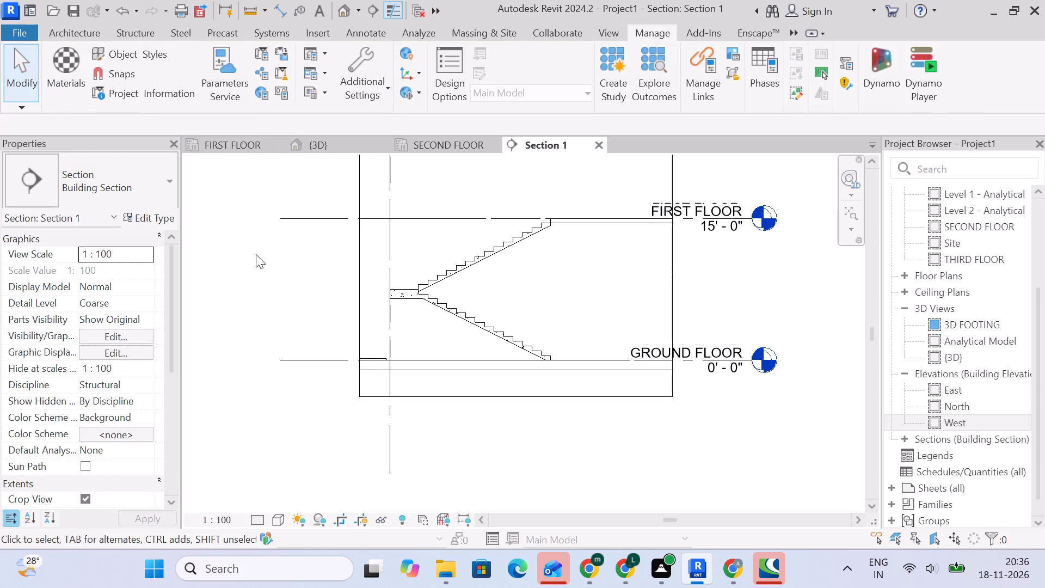
# Examine the linked stair's mid-landing slab and its junctions with the lower and upper flights.
pyautogui.scroll(4, 457, 290)
pyautogui.scroll(-3, 457, 290)
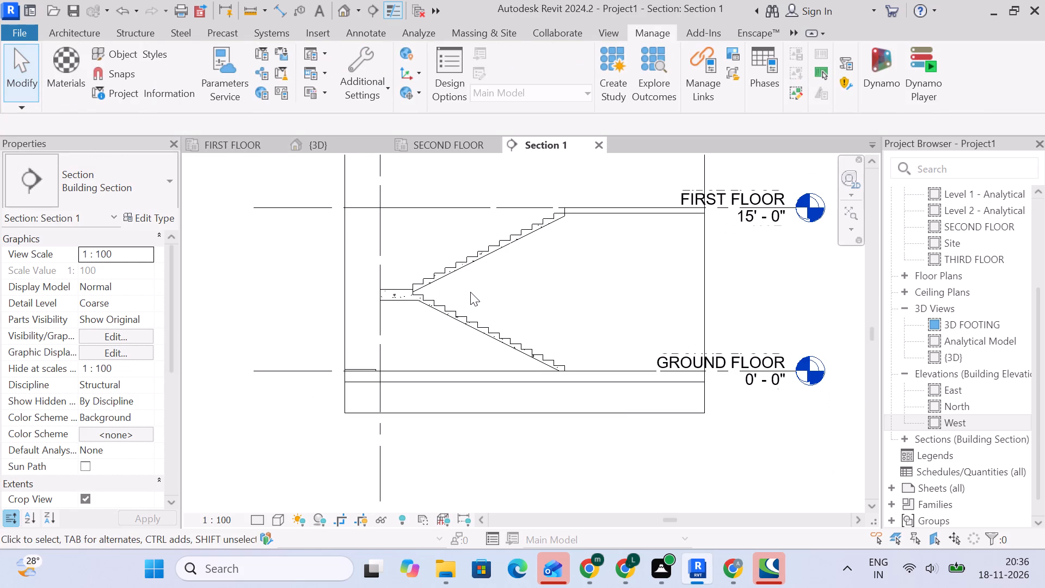
pyautogui.scroll(5, 418, 298)
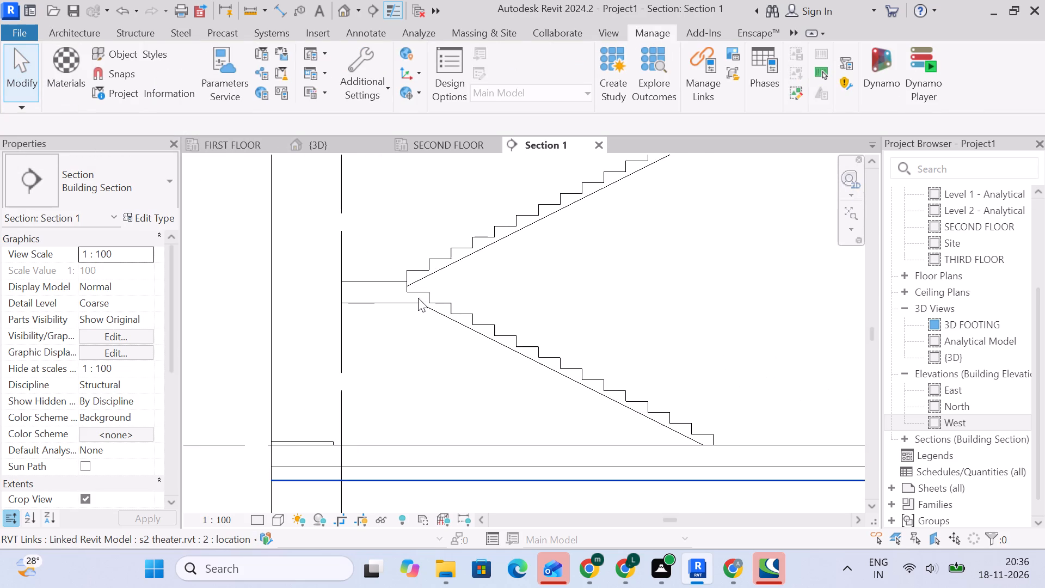
pyautogui.moveTo(531, 318); pyautogui.dragTo(423, 368, button='middle')
pyautogui.scroll(-2, 423, 366)
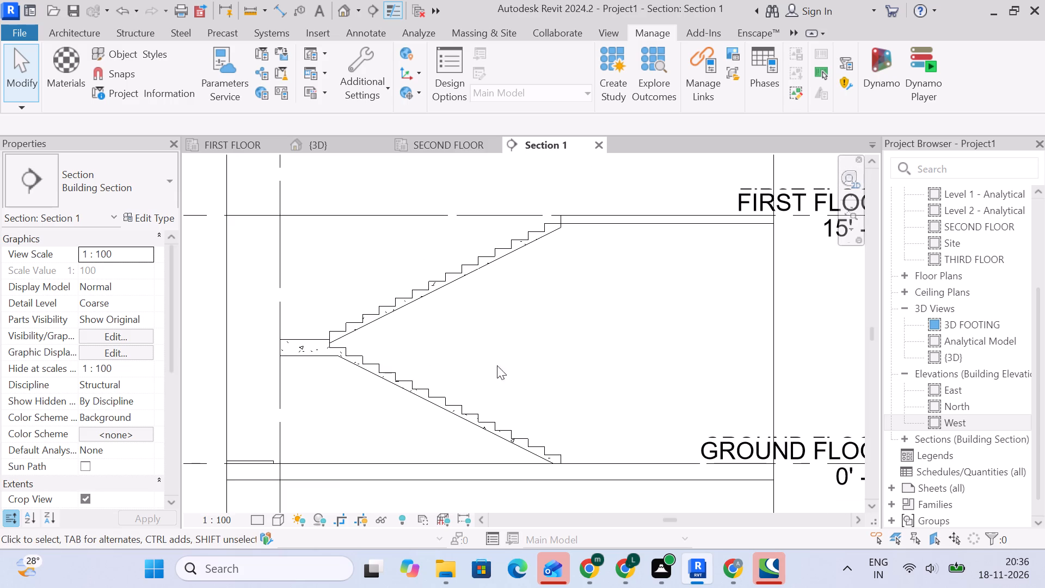
pyautogui.scroll(-4, 549, 366)
pyautogui.moveTo(549, 366); pyautogui.dragTo(484, 348, button='middle')
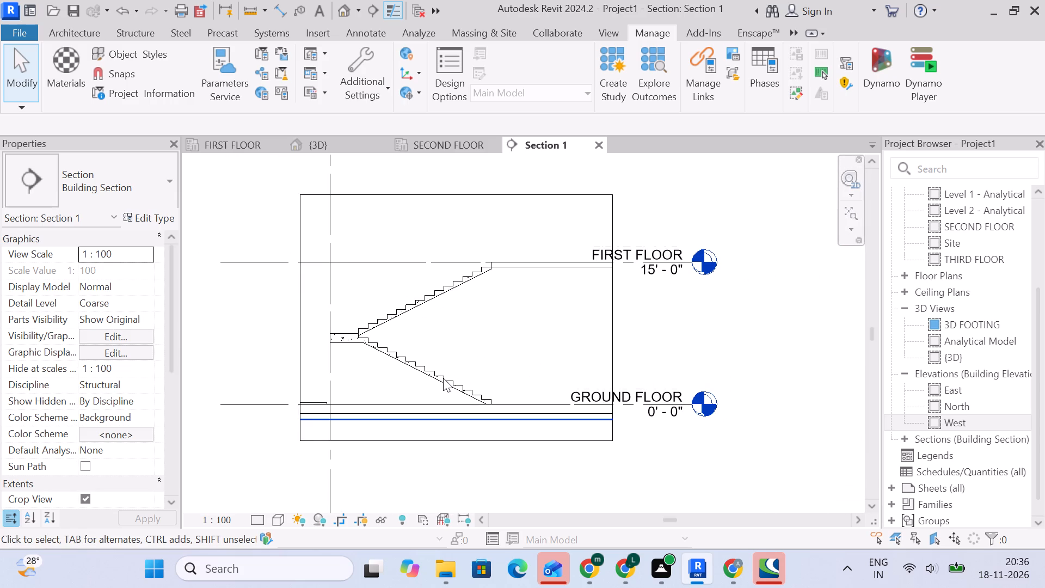
pyautogui.scroll(3, 443, 378)
pyautogui.scroll(4, 305, 326)
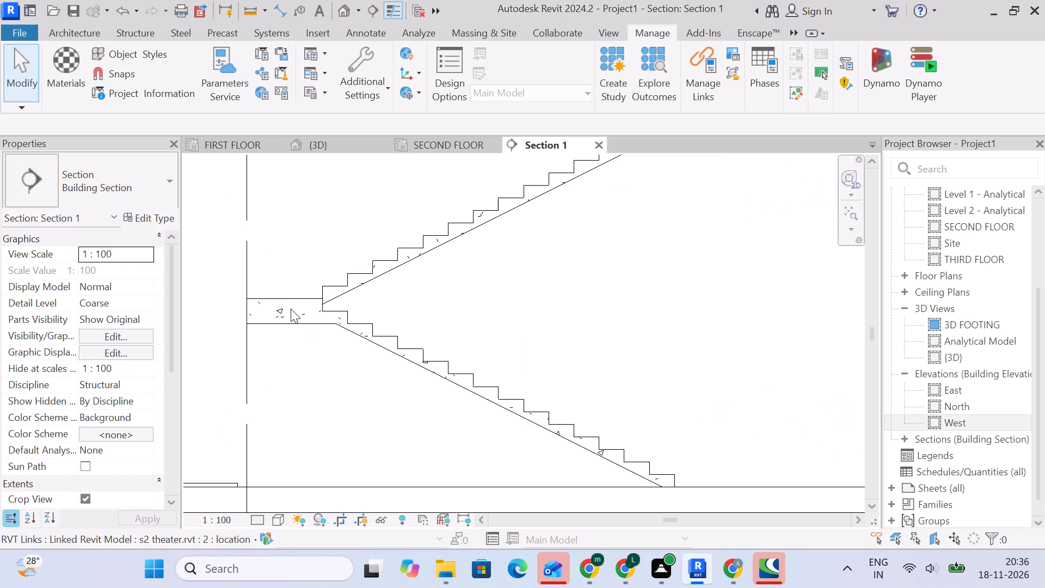
pyautogui.scroll(7, 290, 308)
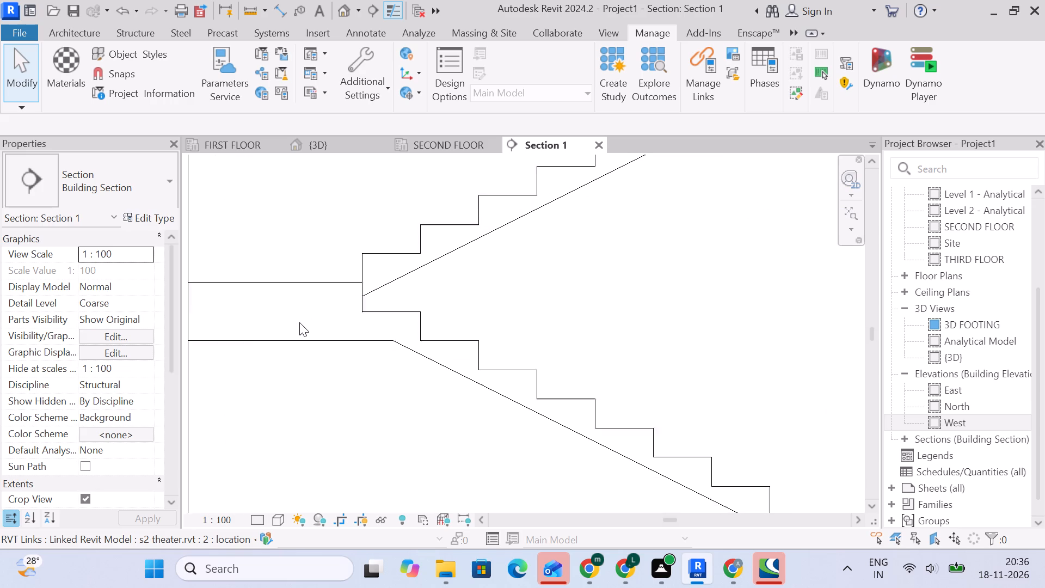
pyautogui.scroll(1, 299, 322)
pyautogui.scroll(-5, 299, 322)
pyautogui.moveTo(300, 322); pyautogui.dragTo(379, 321, button='middle')
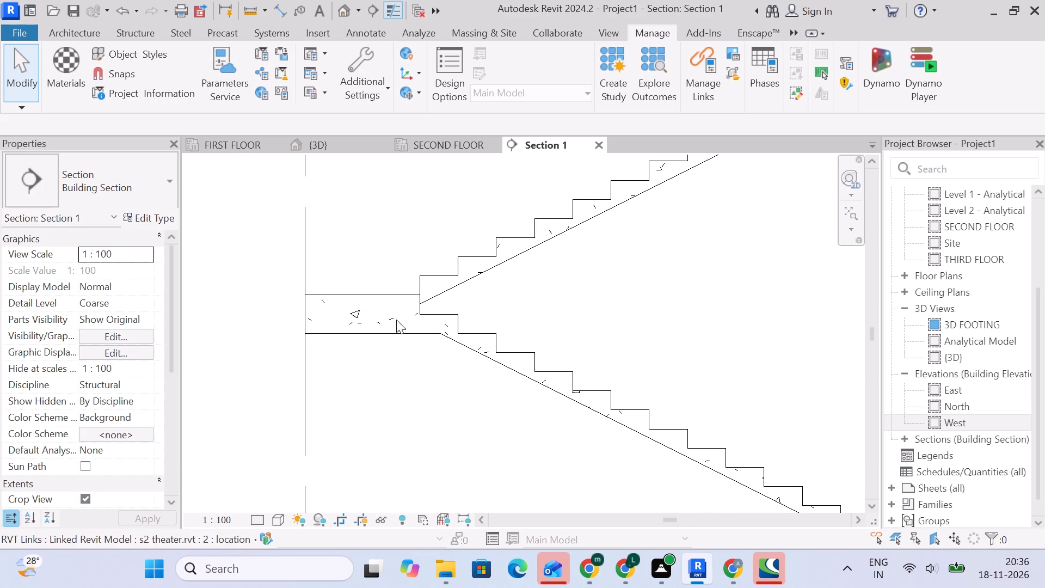
pyautogui.scroll(-4, 398, 319)
pyautogui.moveTo(433, 326); pyautogui.dragTo(393, 315, button='middle')
# Close the Section 1 view and look over the whole building in the FIRST FLOOR plan.
pyautogui.click(600, 143)
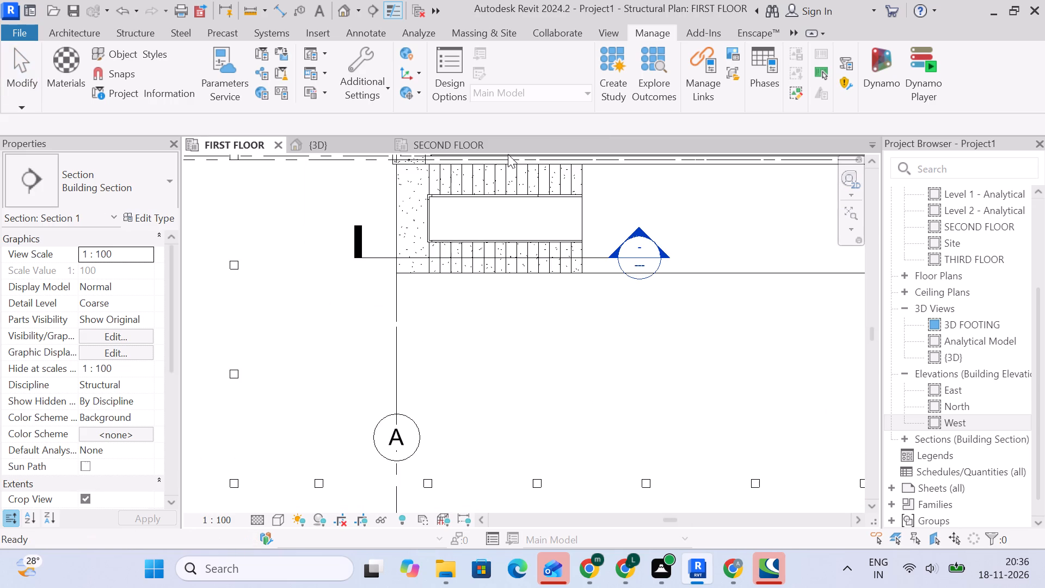
pyautogui.scroll(-16, 474, 260)
pyautogui.moveTo(522, 280); pyautogui.dragTo(429, 377, button='middle')
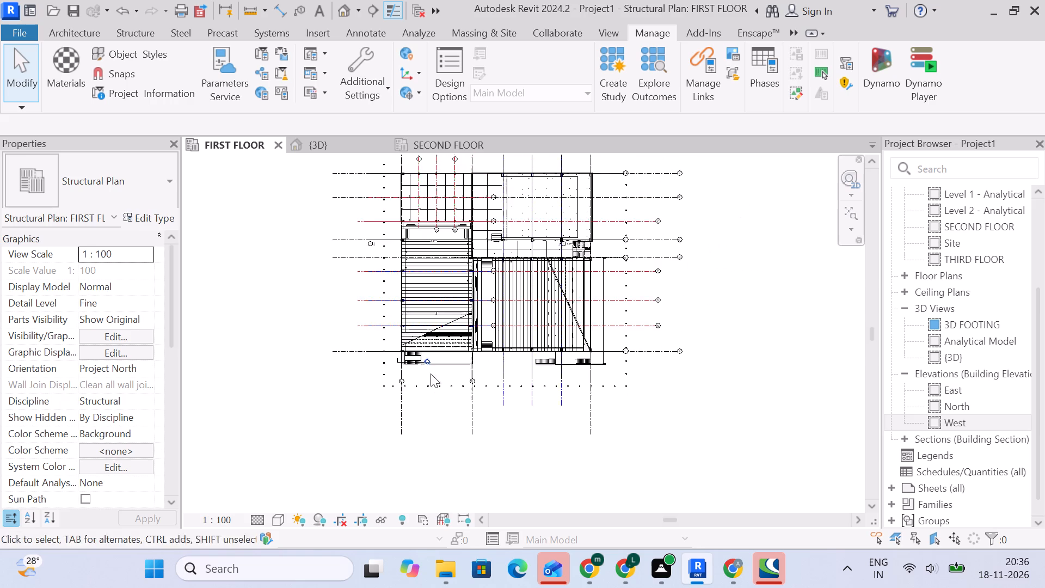
pyautogui.scroll(-1, 441, 356)
pyautogui.moveTo(441, 359); pyautogui.dragTo(437, 373, button='middle')
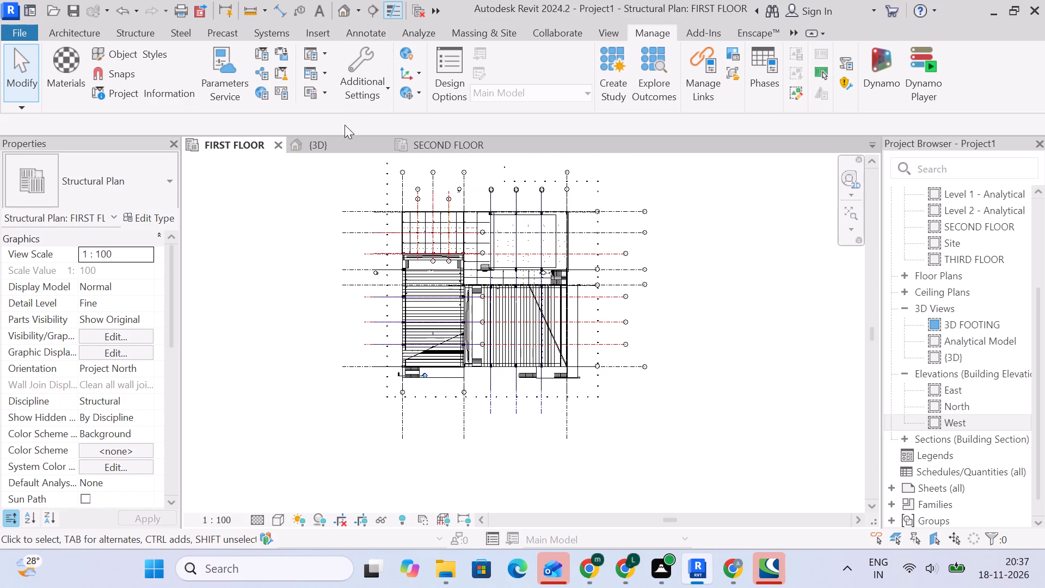
# From the {3D} view, unload the linked model s2 theater.rvt so only the structural model is shown.
pyautogui.click(330, 151)
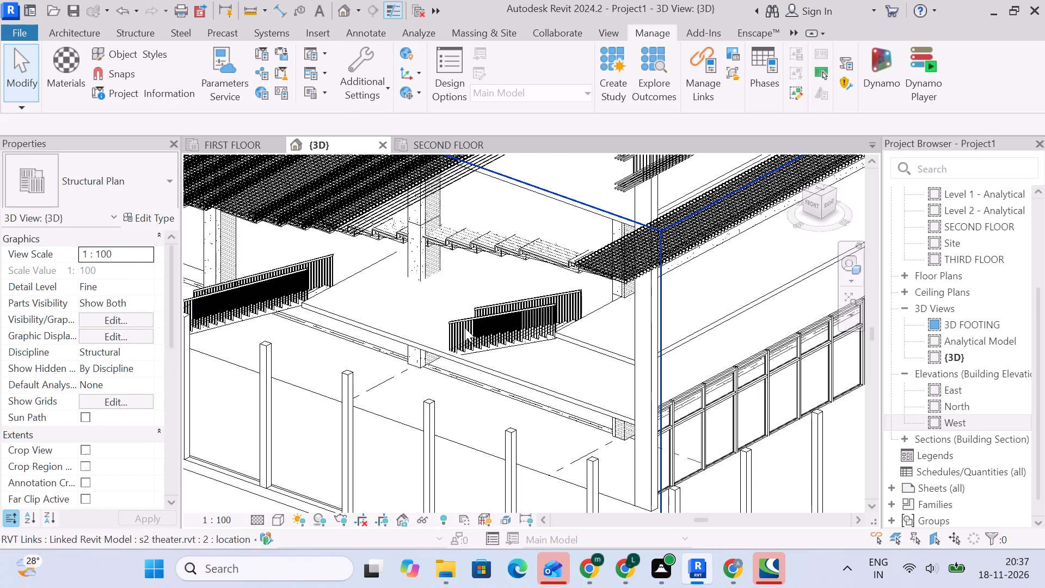
pyautogui.scroll(-9, 561, 362)
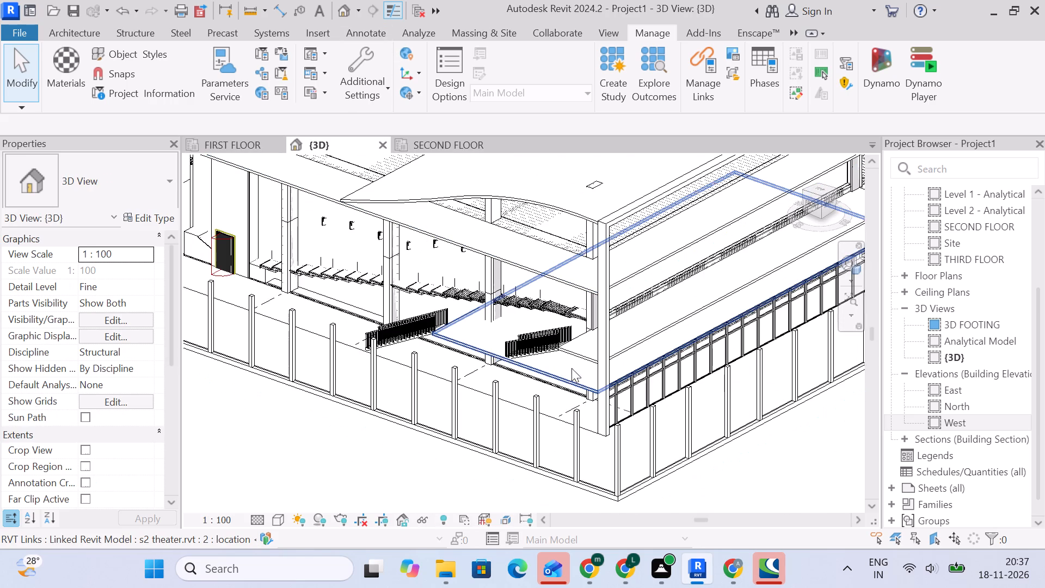
pyautogui.scroll(-4, 600, 381)
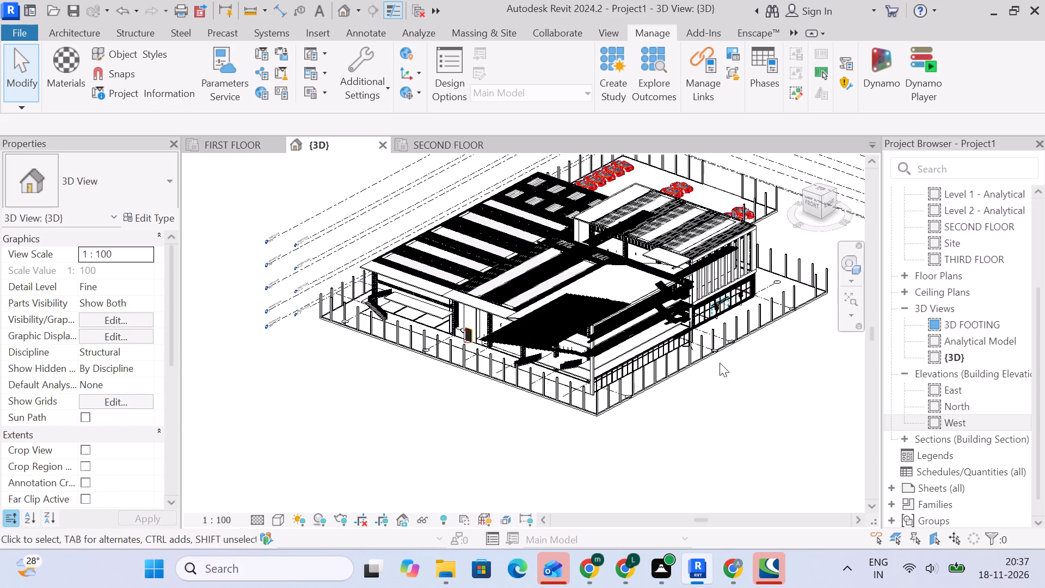
pyautogui.click(713, 82)
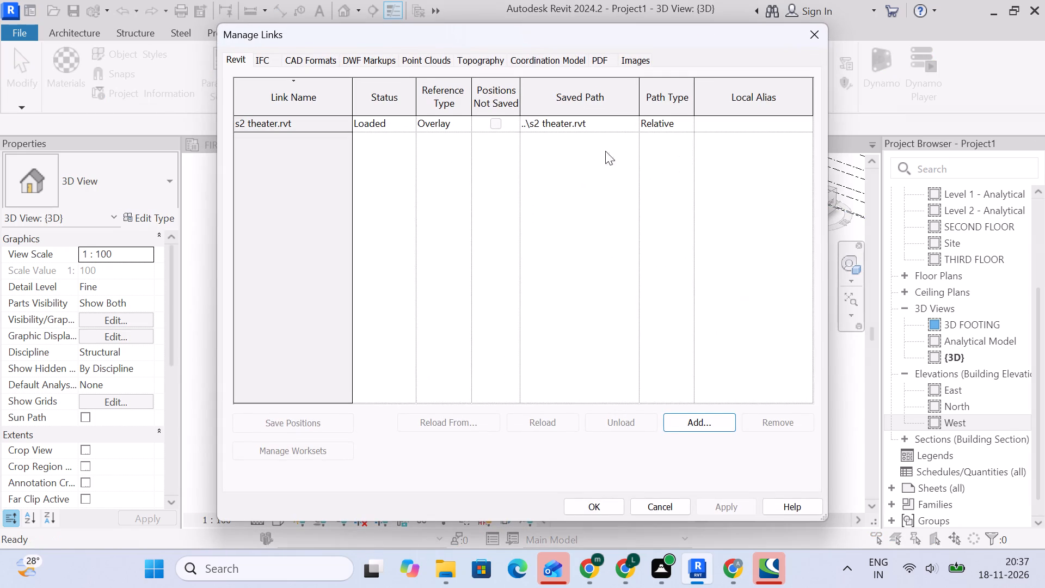
pyautogui.click(343, 123)
pyautogui.click(610, 422)
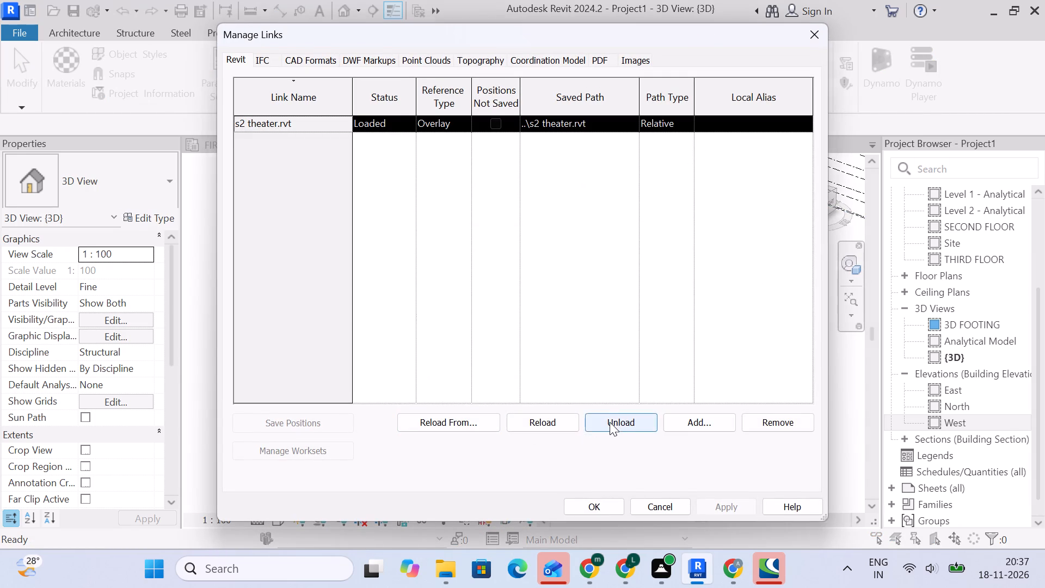
pyautogui.click(557, 310)
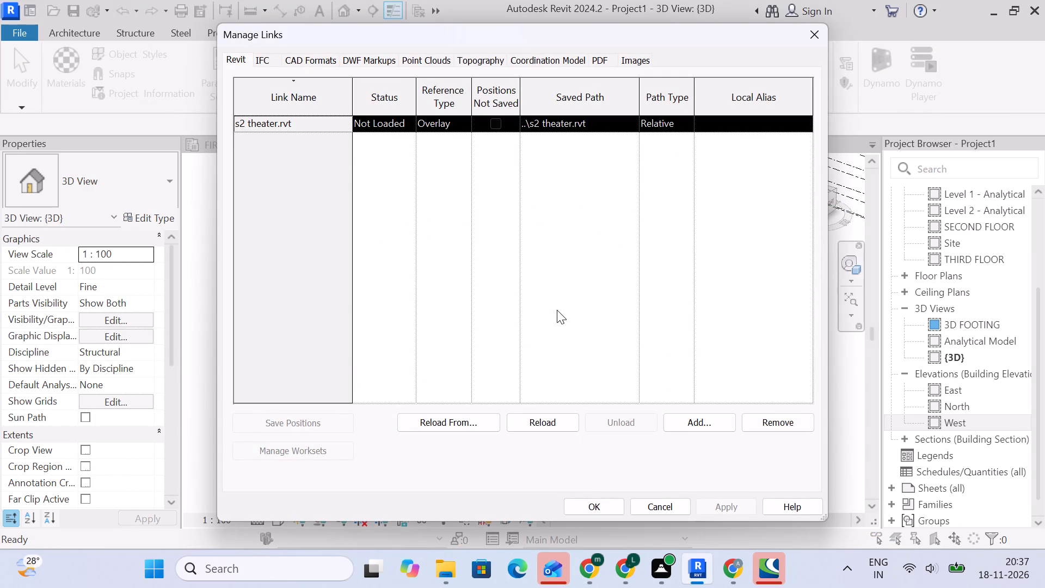
pyautogui.click(582, 510)
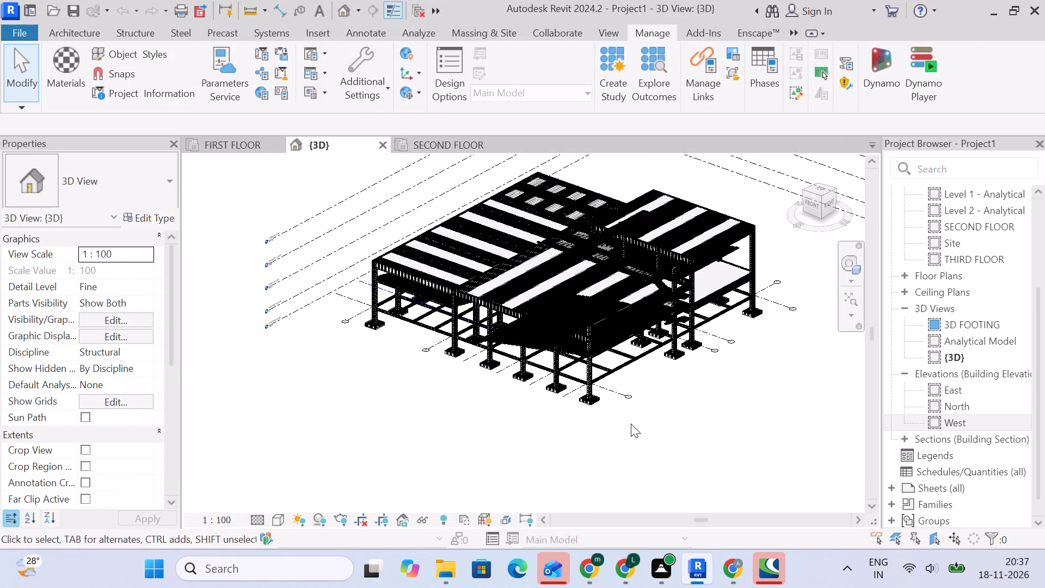
# Inspect the structural frame, floor reinforcement and sloped seating structure from several sides in the {3D} view without the link.
pyautogui.scroll(5, 613, 328)
pyautogui.scroll(-4, 661, 431)
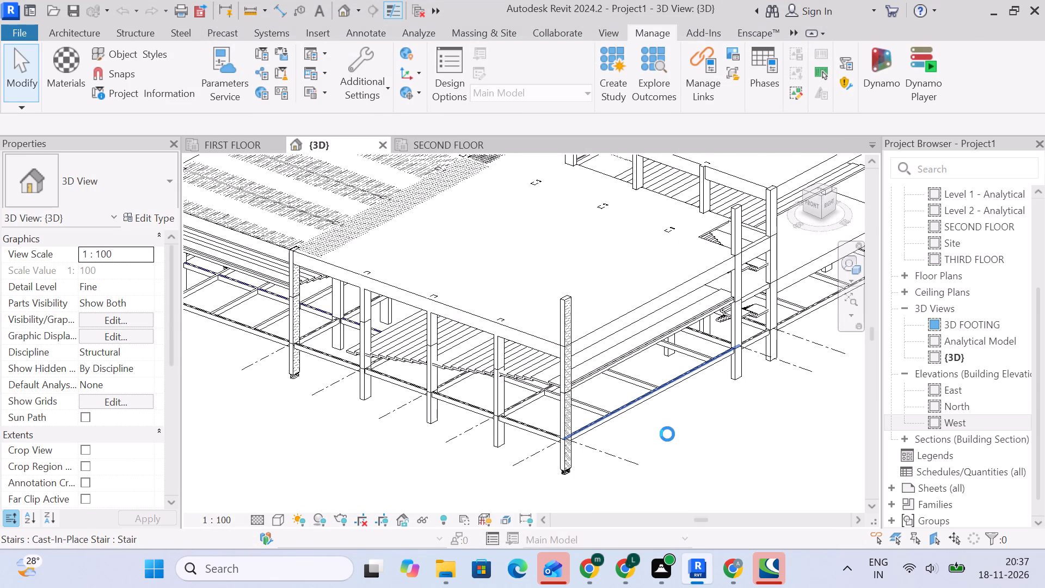
pyautogui.keyDown('shift'); pyautogui.moveTo(743, 448); pyautogui.dragTo(680, 418, button='middle'); pyautogui.keyUp('shift')
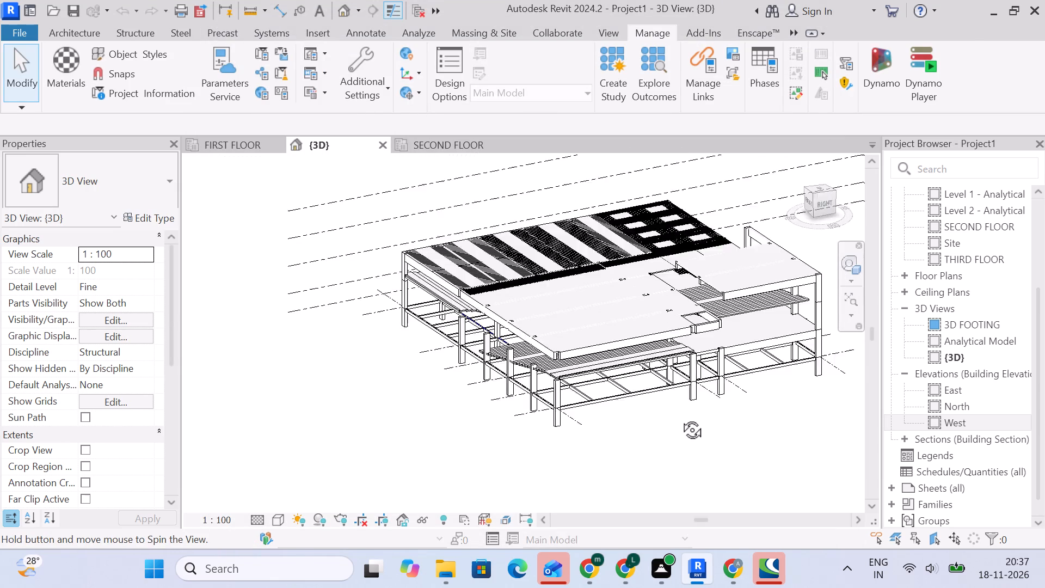
pyautogui.keyDown('shift'); pyautogui.moveTo(680, 418); pyautogui.dragTo(589, 421, button='middle'); pyautogui.keyUp('shift')
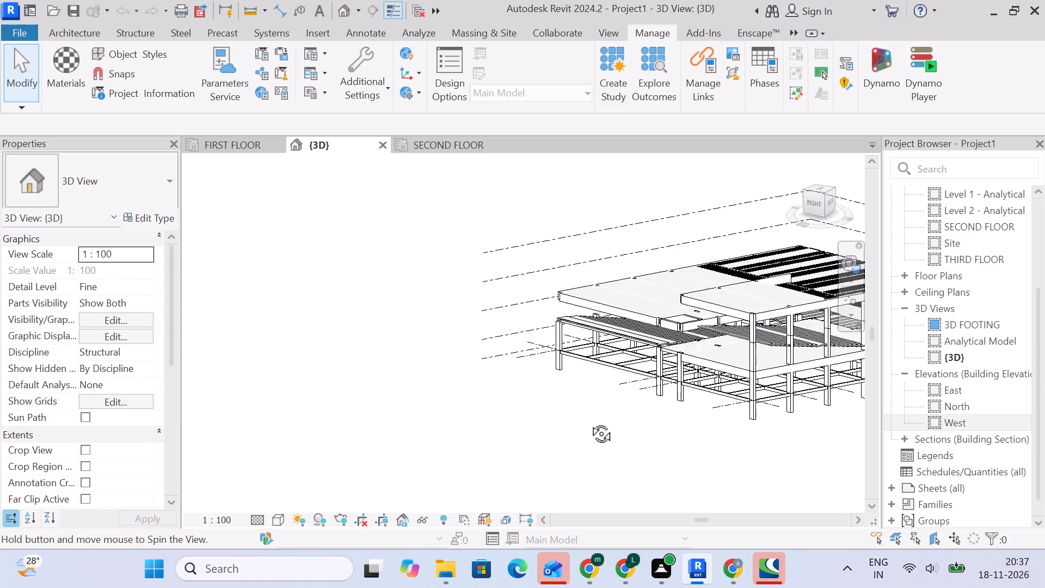
pyautogui.keyDown('shift'); pyautogui.moveTo(589, 421); pyautogui.dragTo(781, 388, button='middle'); pyautogui.keyUp('shift')
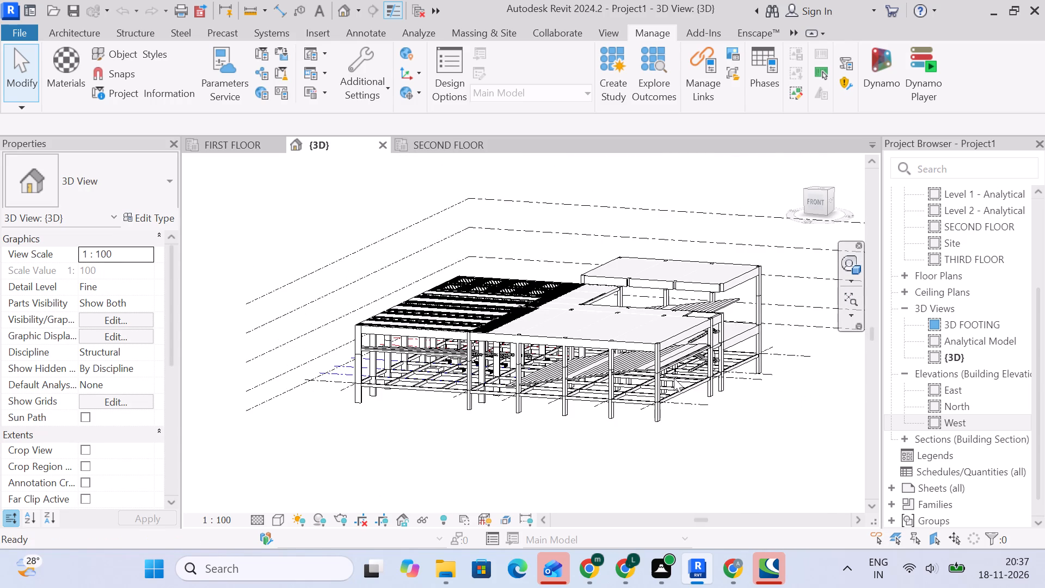
pyautogui.scroll(5, 619, 366)
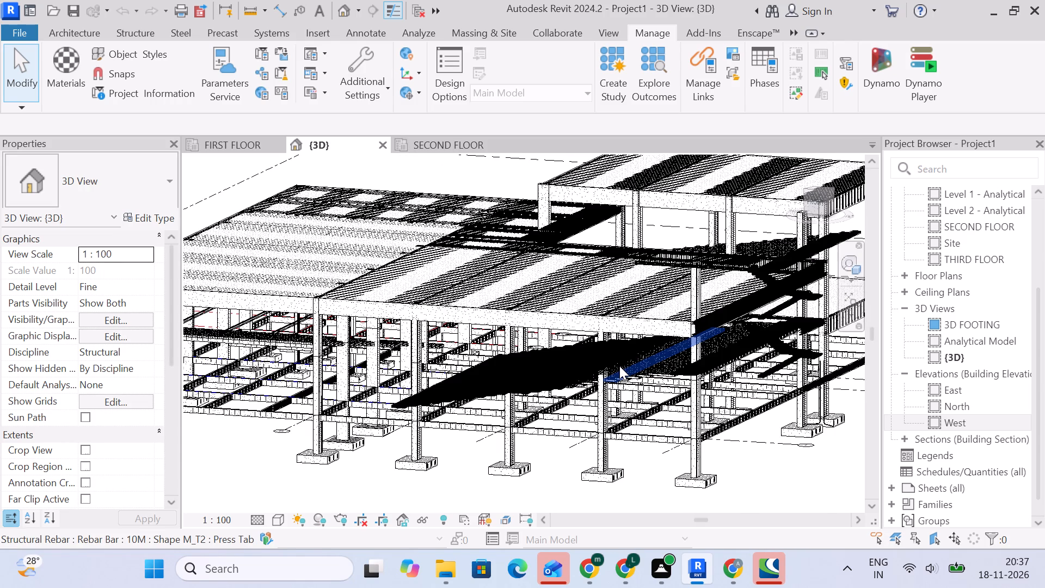
pyautogui.scroll(5, 307, 403)
pyautogui.scroll(4, 262, 384)
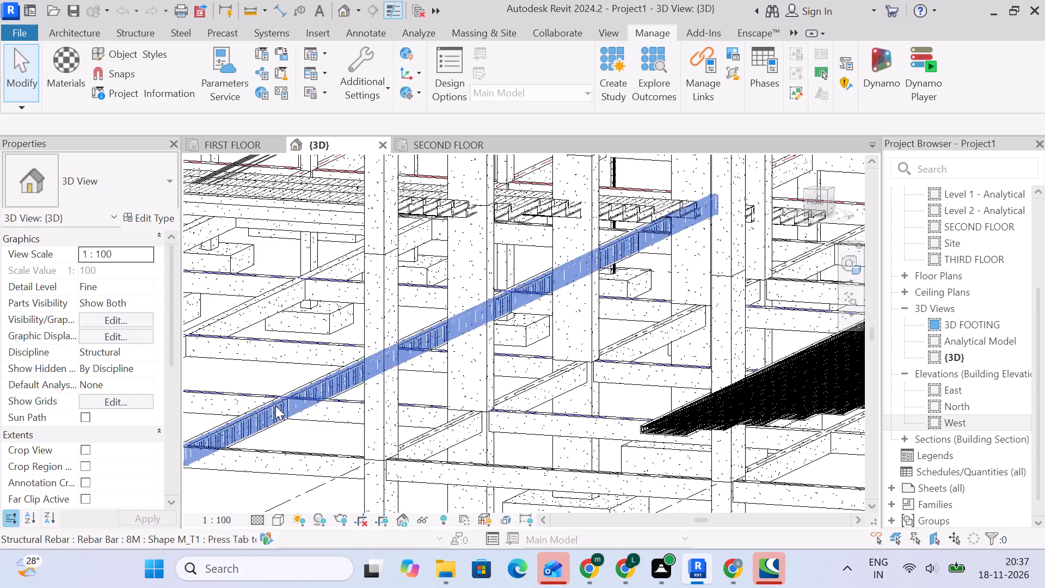
pyautogui.scroll(4, 276, 408)
pyautogui.scroll(-20, 276, 408)
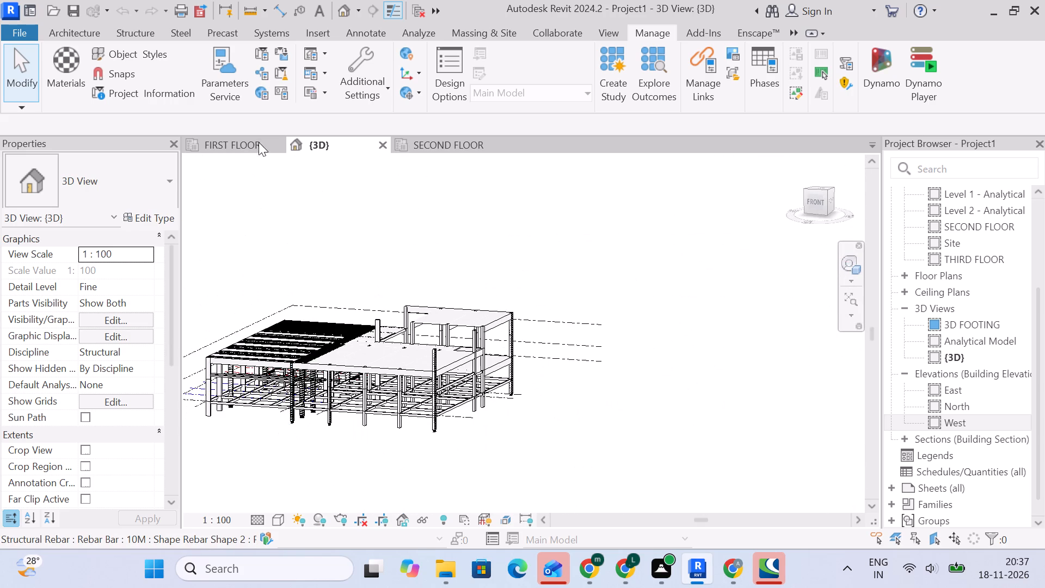
# Look over the floor reinforcement layout and the stair opening in the SECOND FLOOR structural plan.
pyautogui.click(407, 148)
pyautogui.scroll(-5, 475, 358)
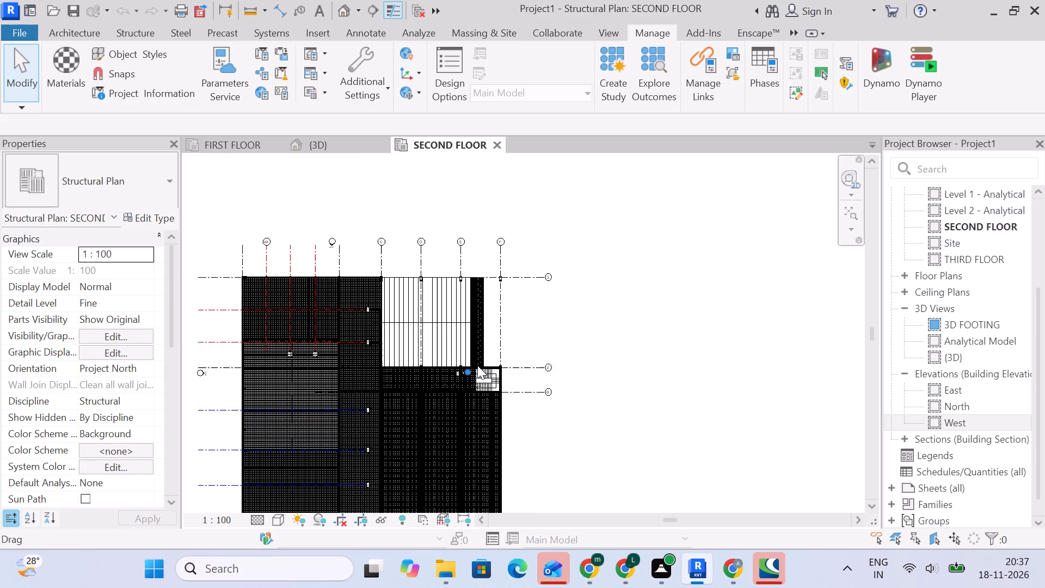
pyautogui.moveTo(477, 365); pyautogui.dragTo(562, 315, button='middle')
pyautogui.scroll(2, 577, 379)
pyautogui.moveTo(694, 398); pyautogui.dragTo(702, 370, button='middle')
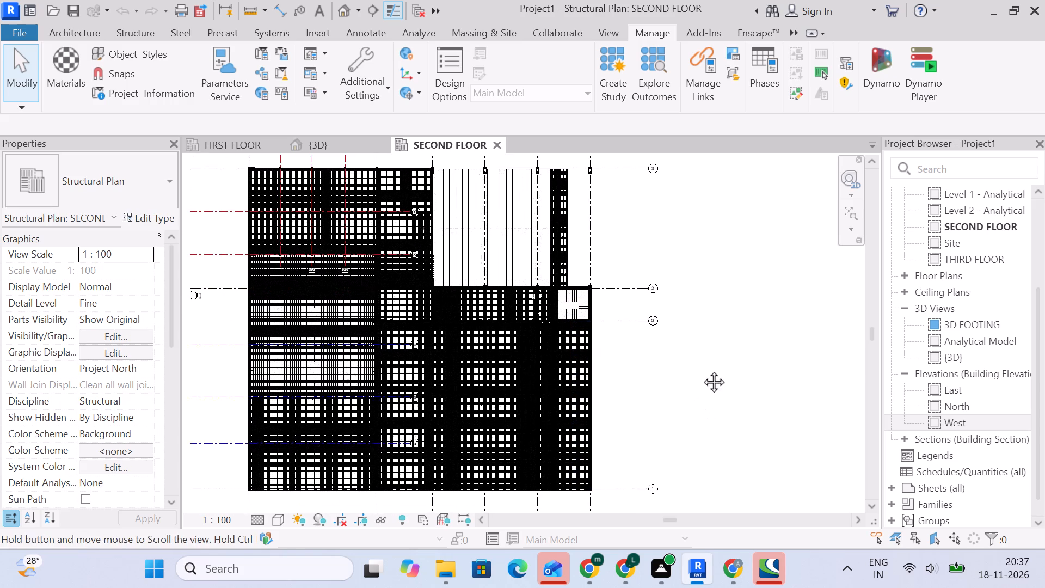
pyautogui.moveTo(702, 370); pyautogui.dragTo(702, 369, button='middle')
# Open sheet T01 - FOOTING PLAN and examine the footing plan, including the column reinforcement at a footing on grid G.
pyautogui.scroll(-5, 1007, 385)
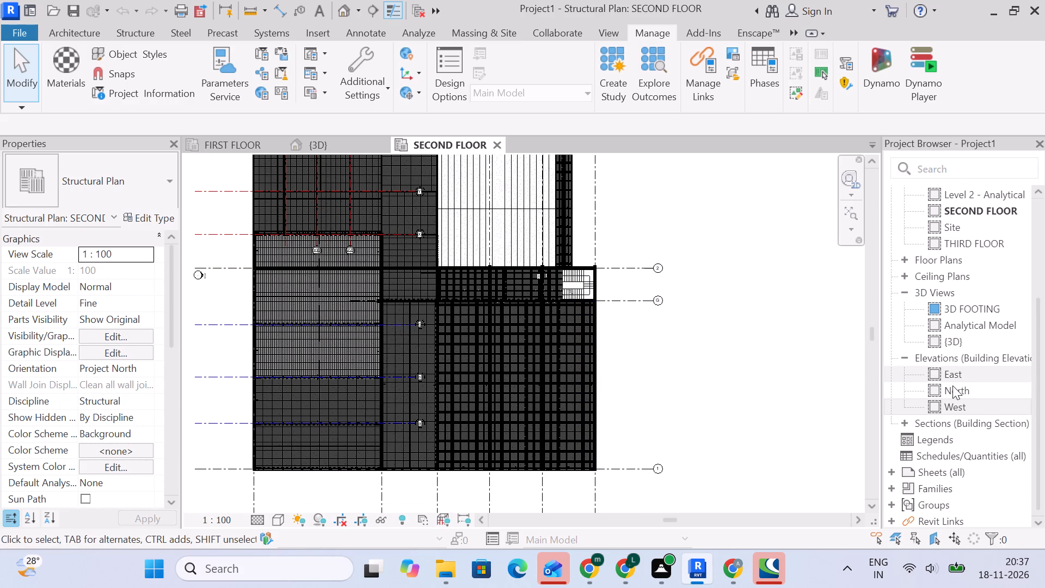
pyautogui.click(892, 472)
pyautogui.scroll(-4, 926, 480)
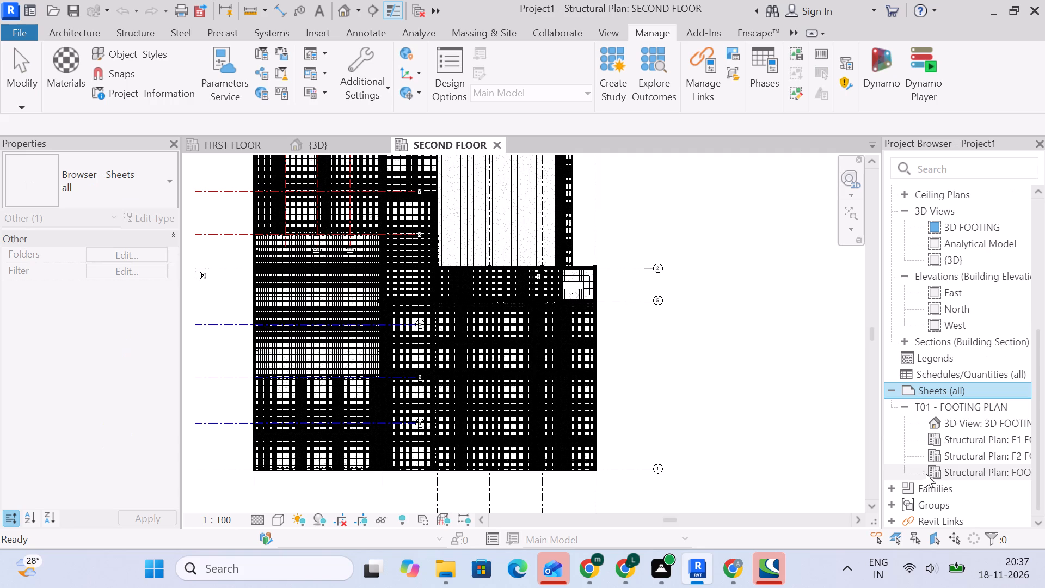
pyautogui.doubleClick(949, 407)
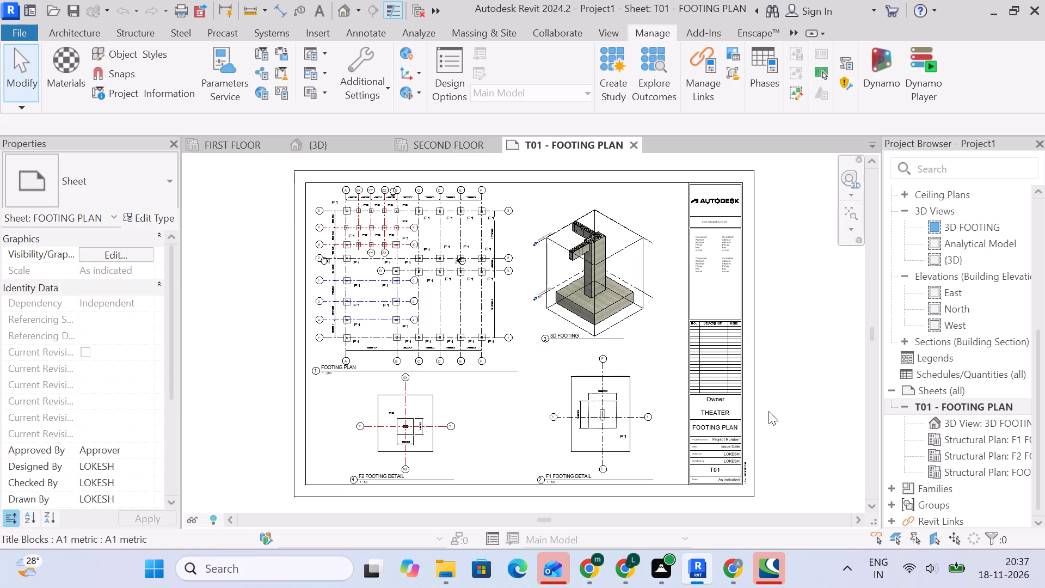
pyautogui.scroll(14, 413, 272)
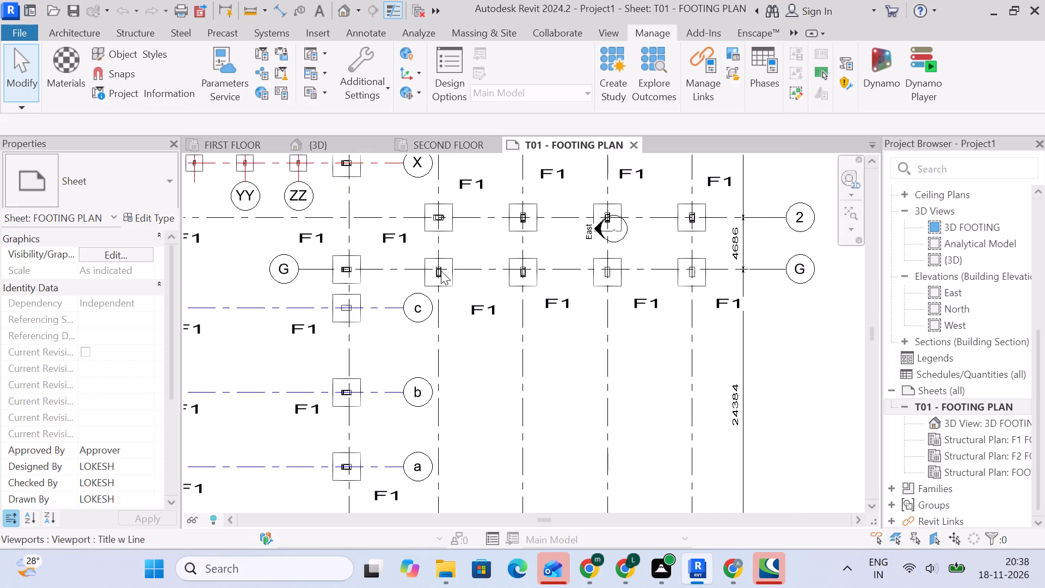
pyautogui.scroll(15, 441, 271)
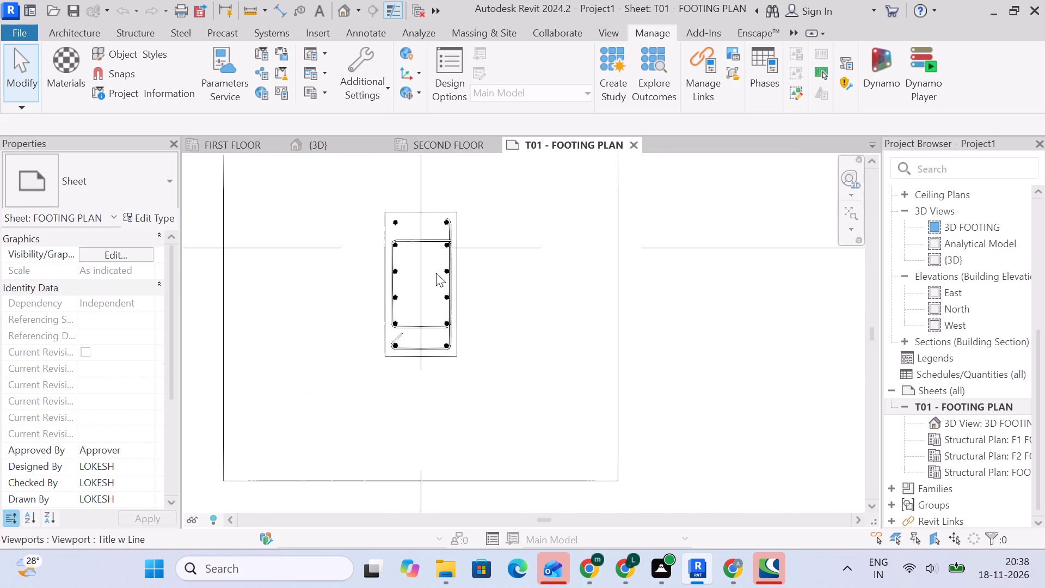
pyautogui.scroll(-19, 436, 273)
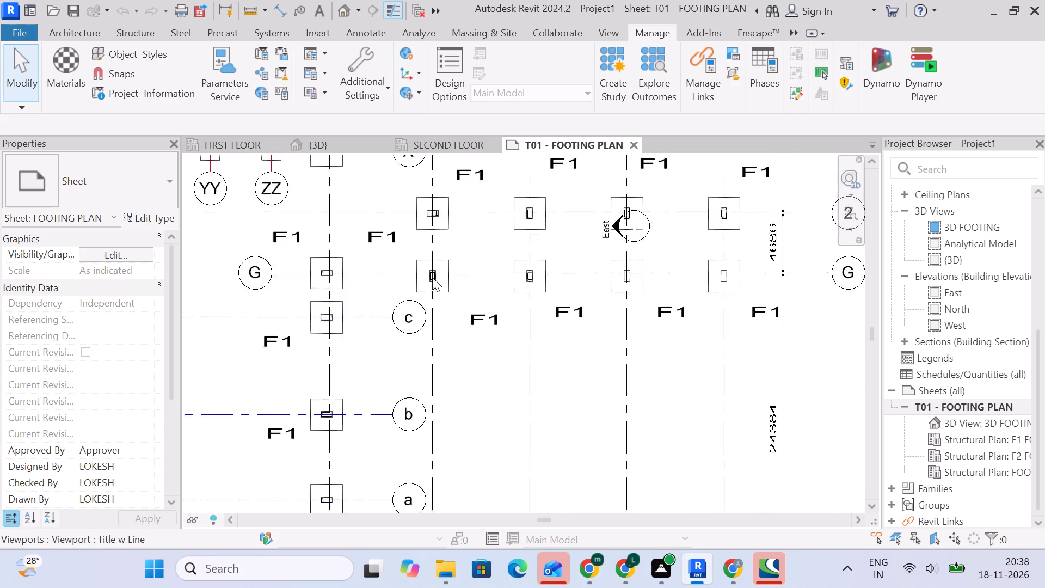
pyautogui.scroll(-9, 433, 277)
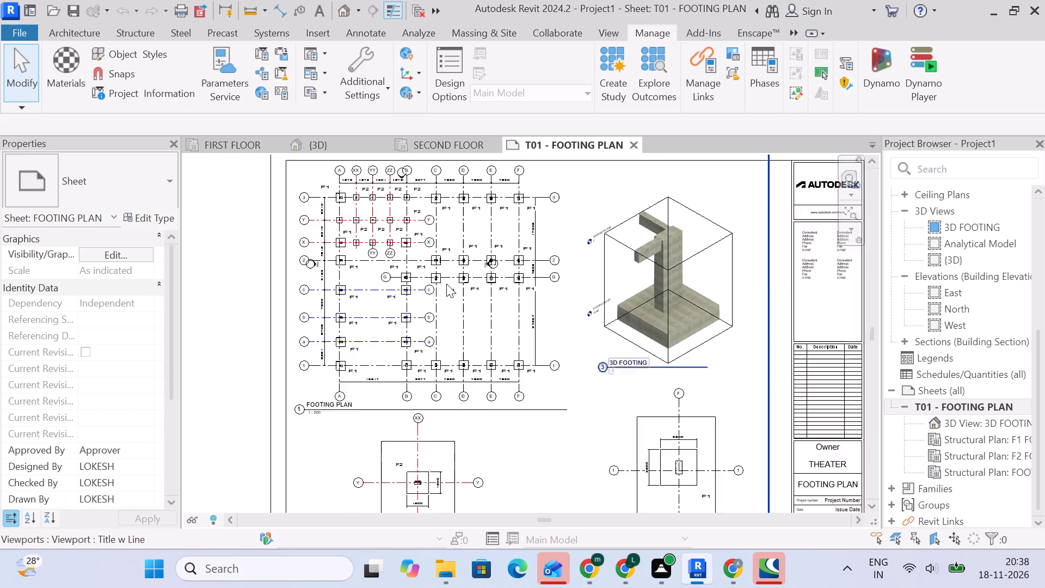
# Examine the F1 and F2 footing details and the title block on sheet T01.
pyautogui.moveTo(585, 403); pyautogui.dragTo(552, 269, button='middle')
pyautogui.scroll(5, 561, 410)
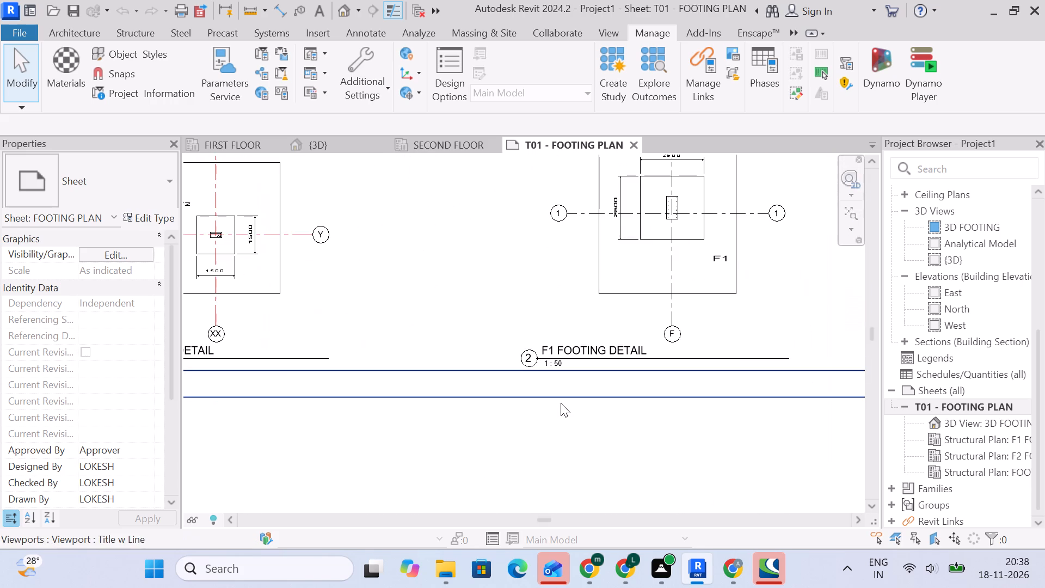
pyautogui.scroll(-2, 559, 400)
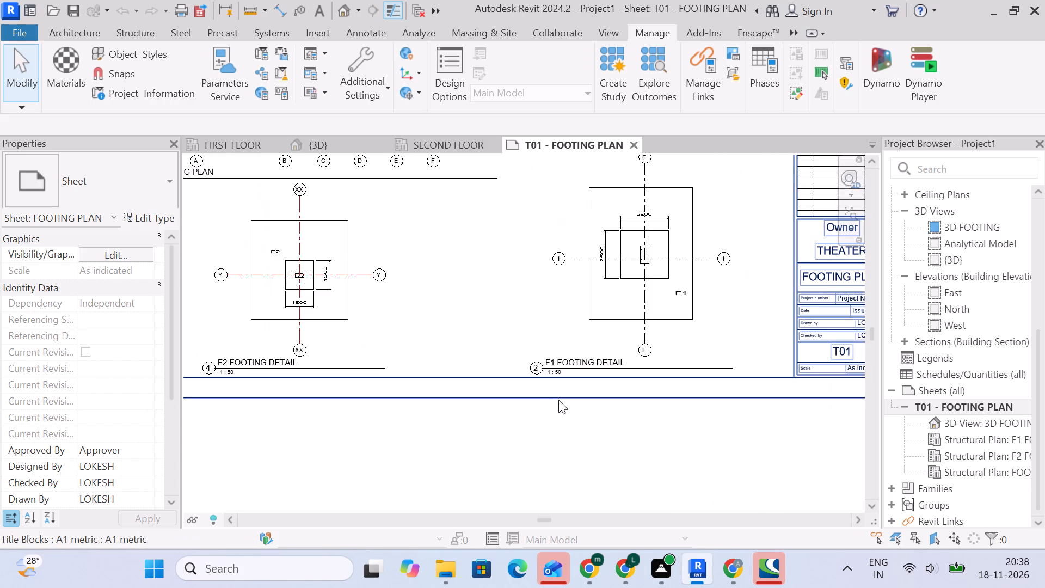
pyautogui.moveTo(550, 395); pyautogui.dragTo(521, 402, button='middle')
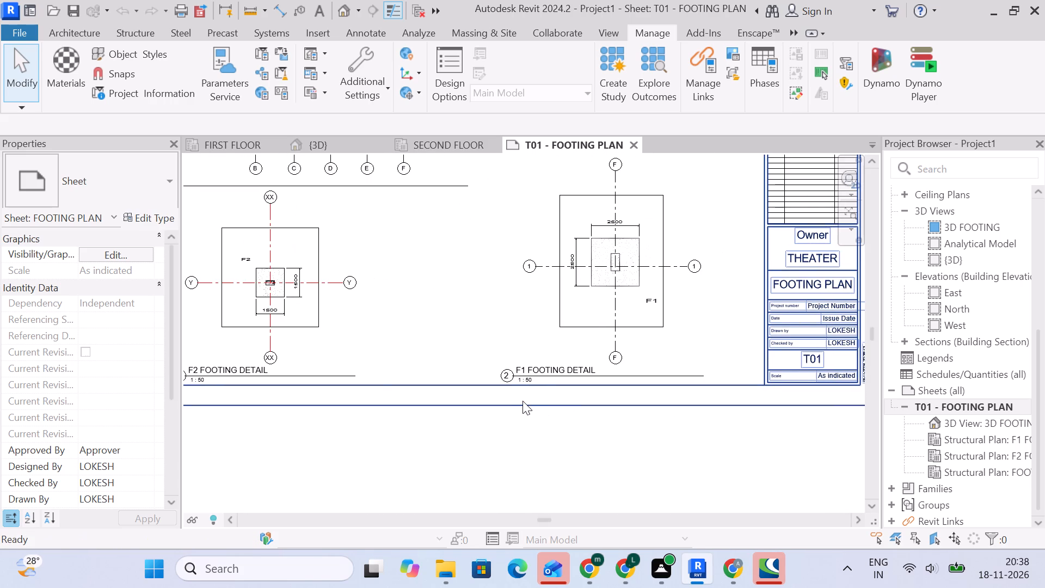
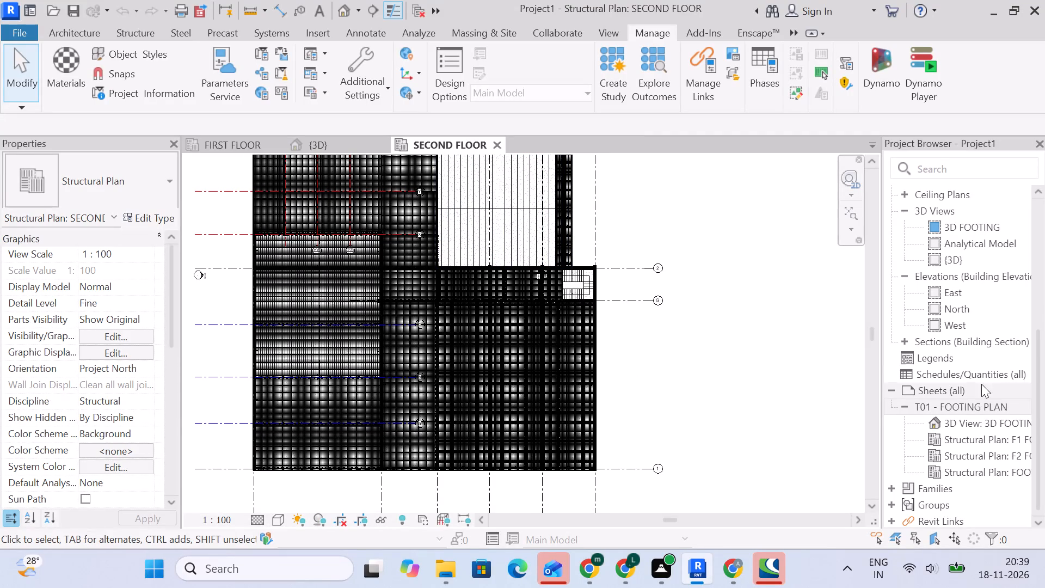
# Reopen sheet T01 - FOOTING PLAN, look over the whole sheet layout, and close the sheet.
pyautogui.doubleClick(952, 386)
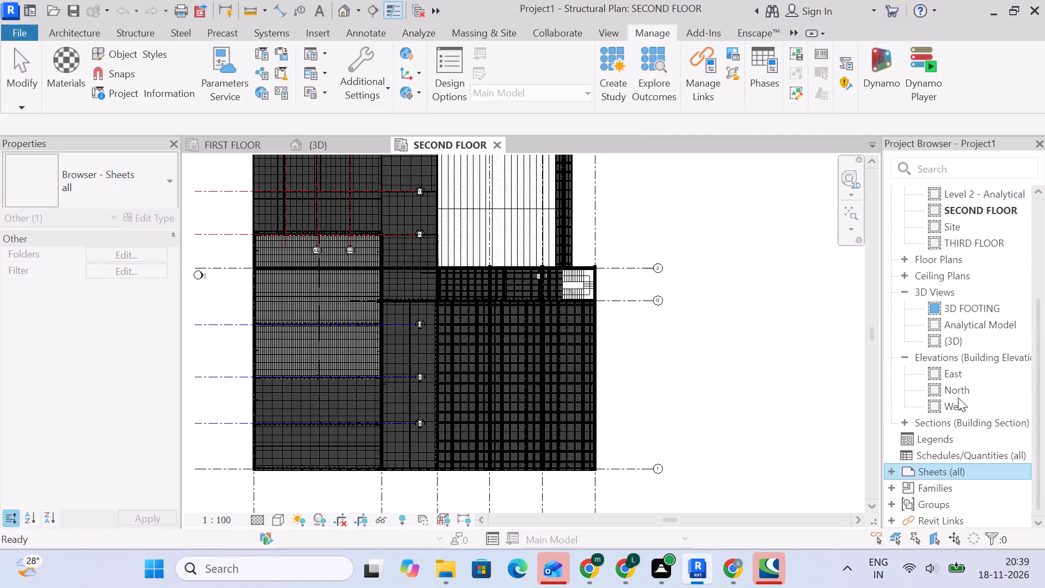
pyautogui.click(889, 473)
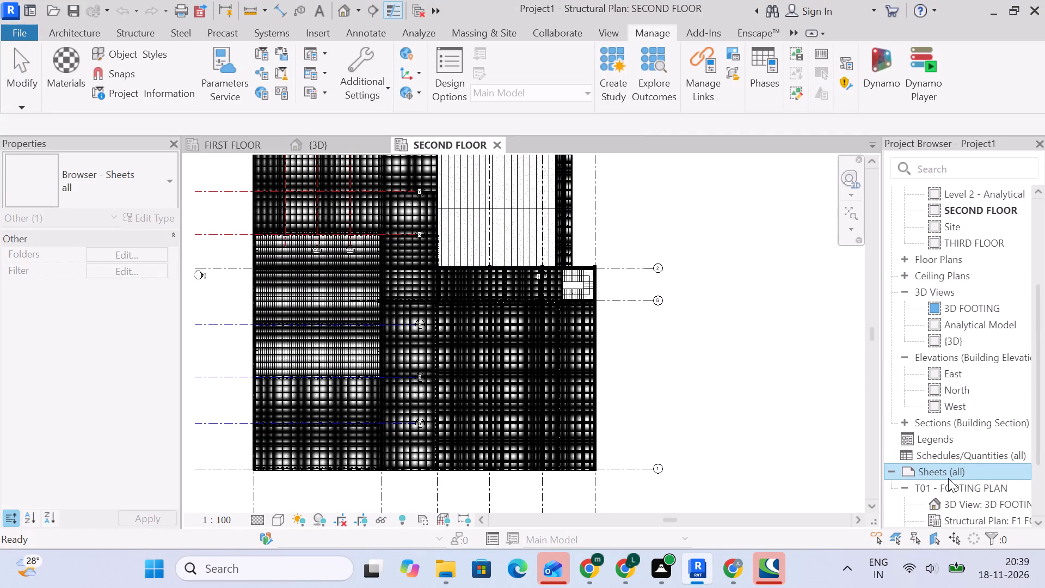
pyautogui.doubleClick(949, 479)
pyautogui.click(955, 484)
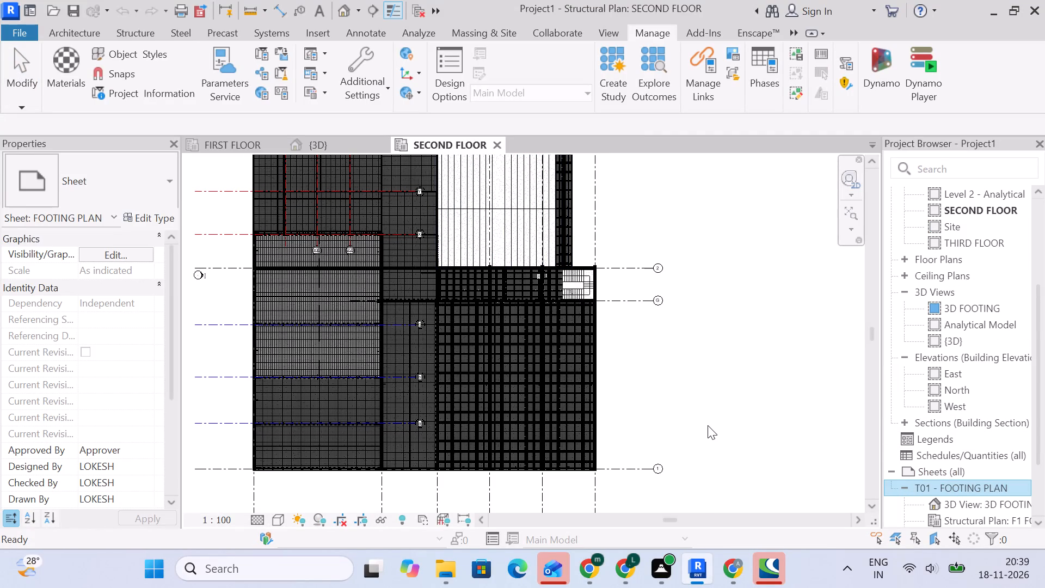
pyautogui.click(976, 487)
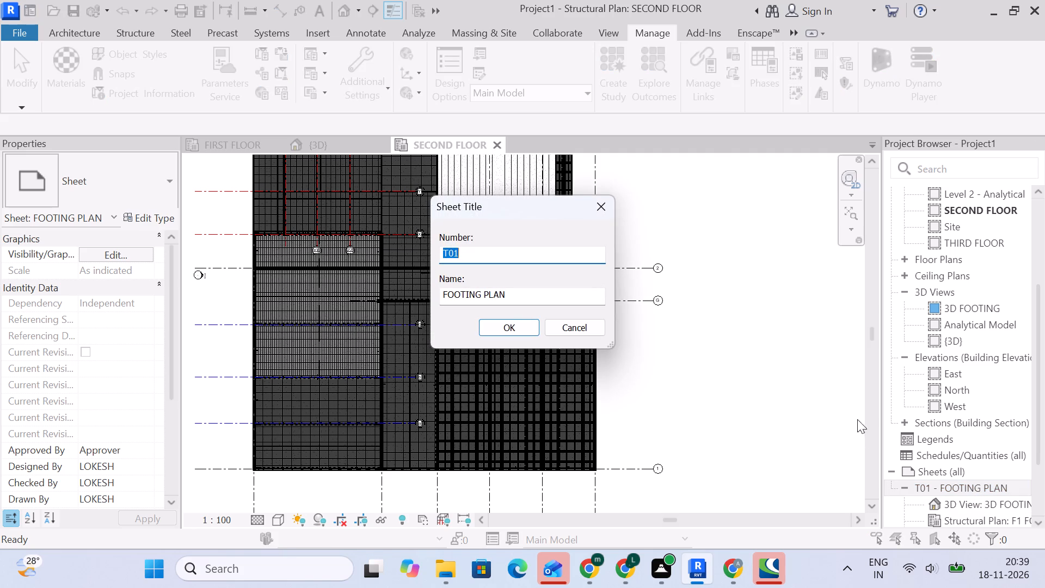
pyautogui.click(647, 358)
pyautogui.click(605, 211)
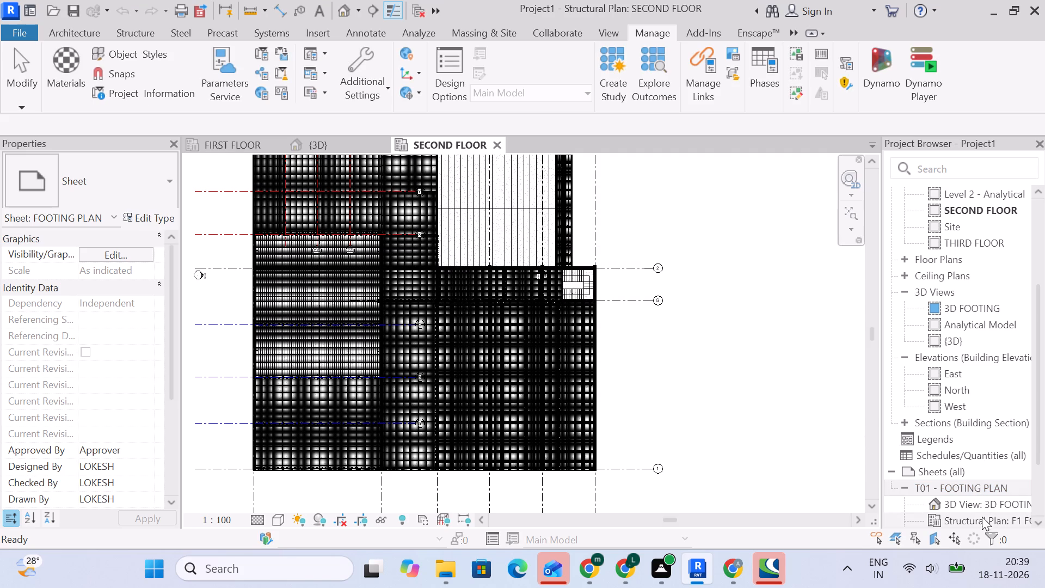
pyautogui.doubleClick(979, 485)
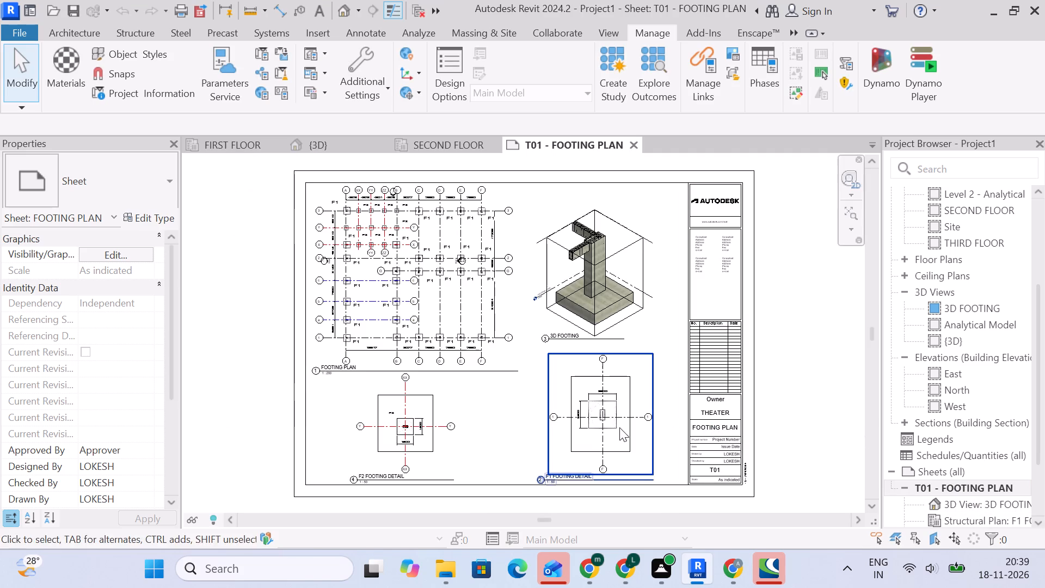
pyautogui.click(619, 424)
pyautogui.scroll(-3, 749, 416)
pyautogui.click(811, 394)
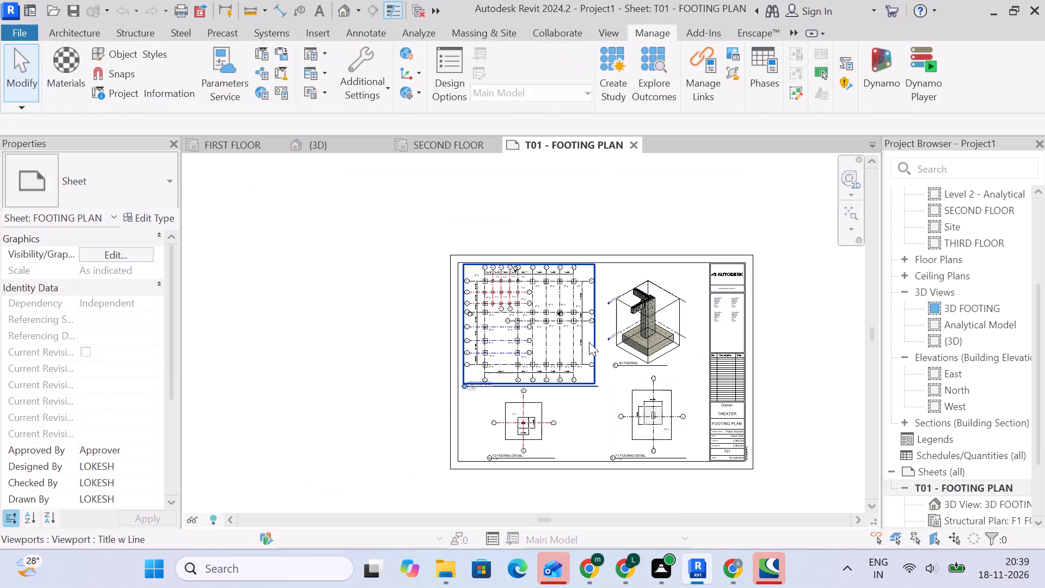
pyautogui.click(588, 343)
pyautogui.moveTo(762, 399); pyautogui.dragTo(679, 342, button='middle')
pyautogui.click(716, 347)
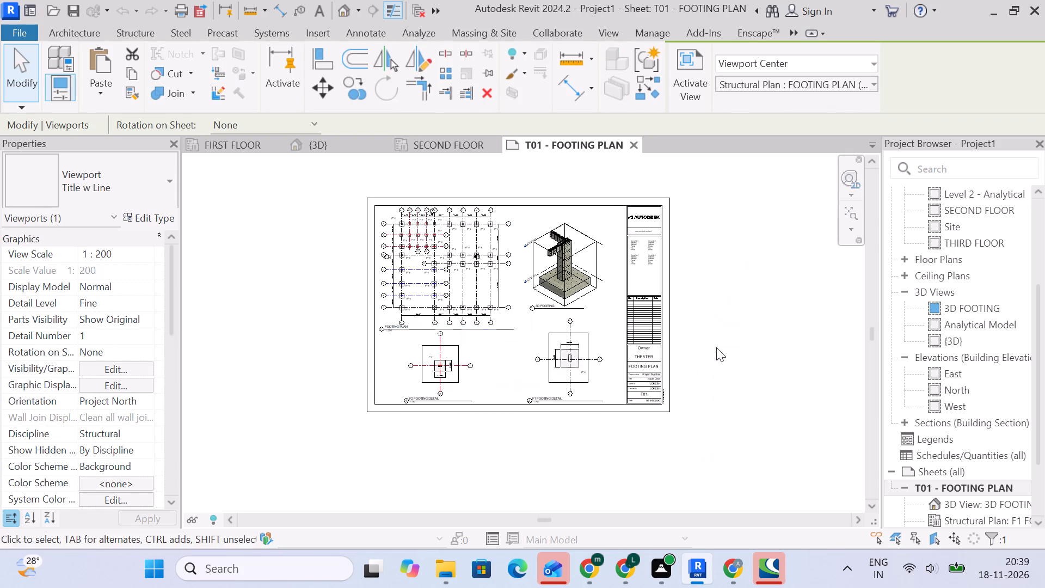
pyautogui.click(629, 144)
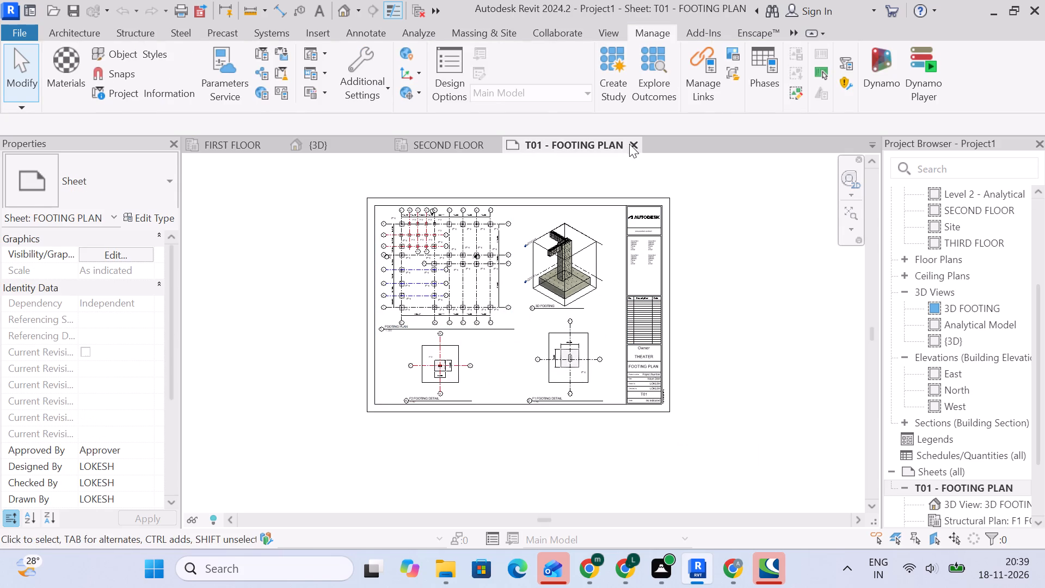
pyautogui.scroll(-4, 523, 290)
# Look over the FIRST FLOOR structural plan, check the GROUND FLOOR structural plan, and close the GROUND FLOOR view.
pyautogui.click(232, 145)
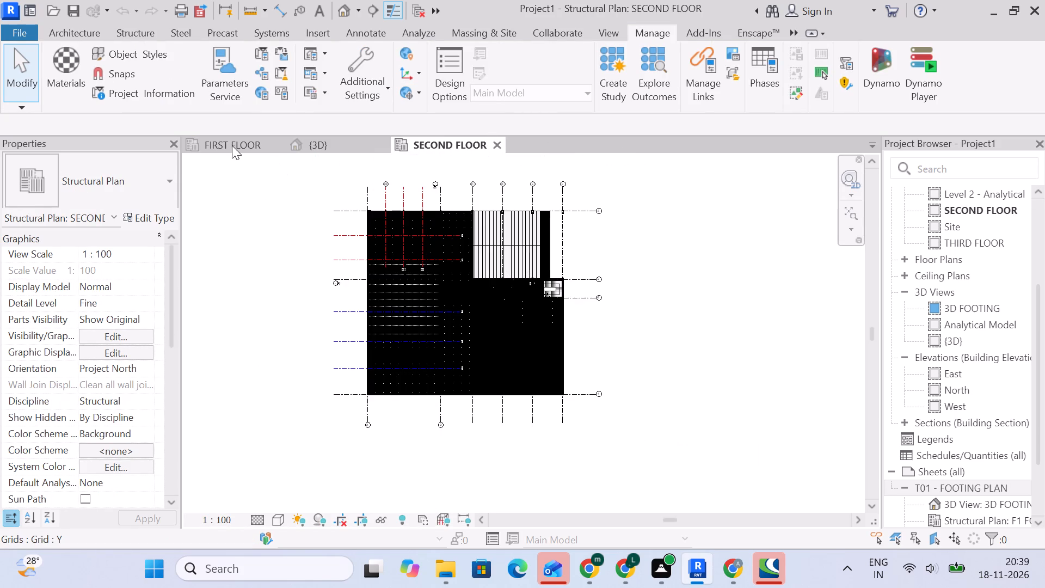
pyautogui.click(204, 143)
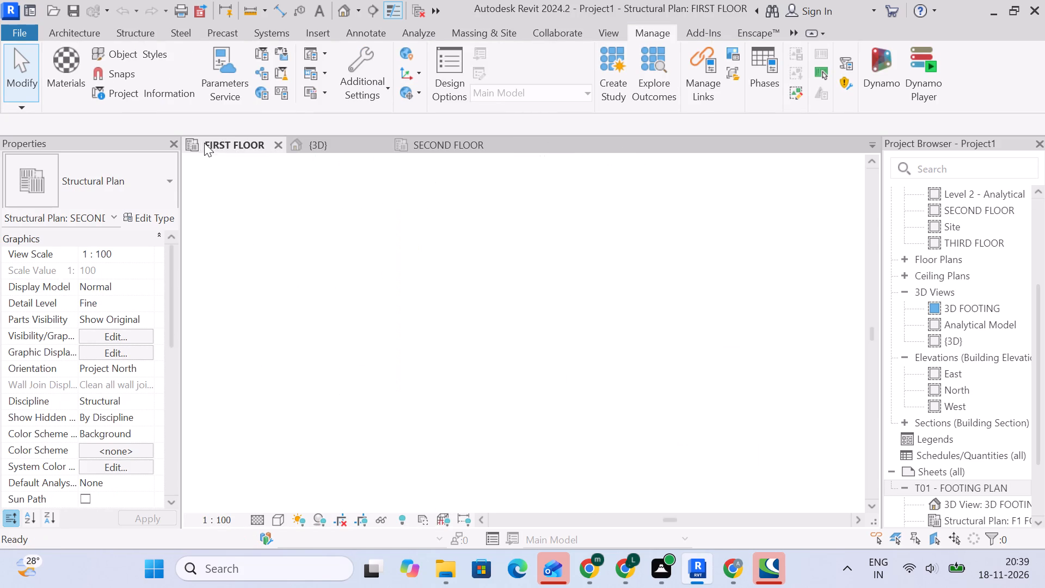
pyautogui.scroll(6, 412, 367)
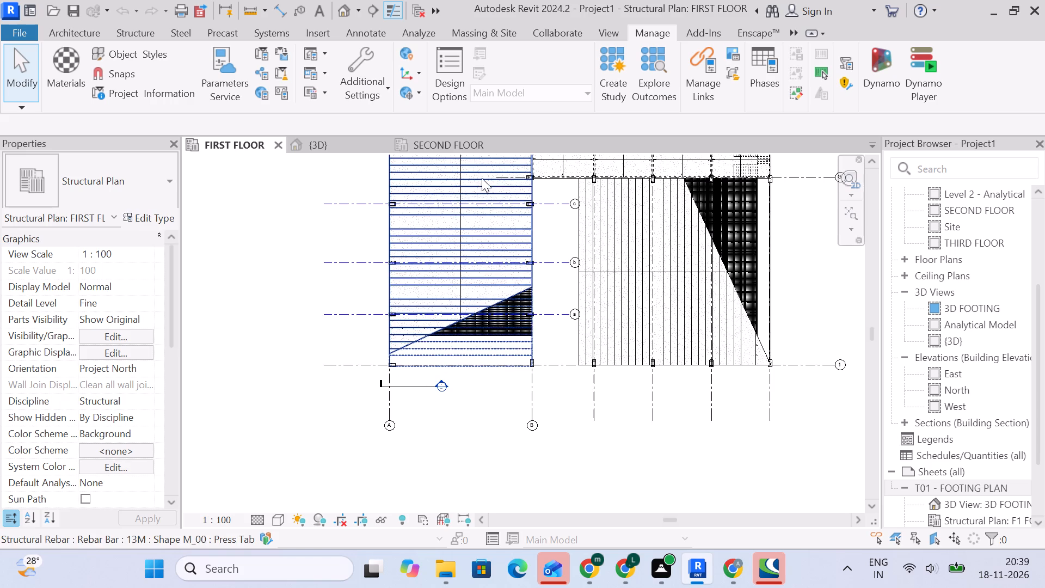
pyautogui.scroll(4, 946, 345)
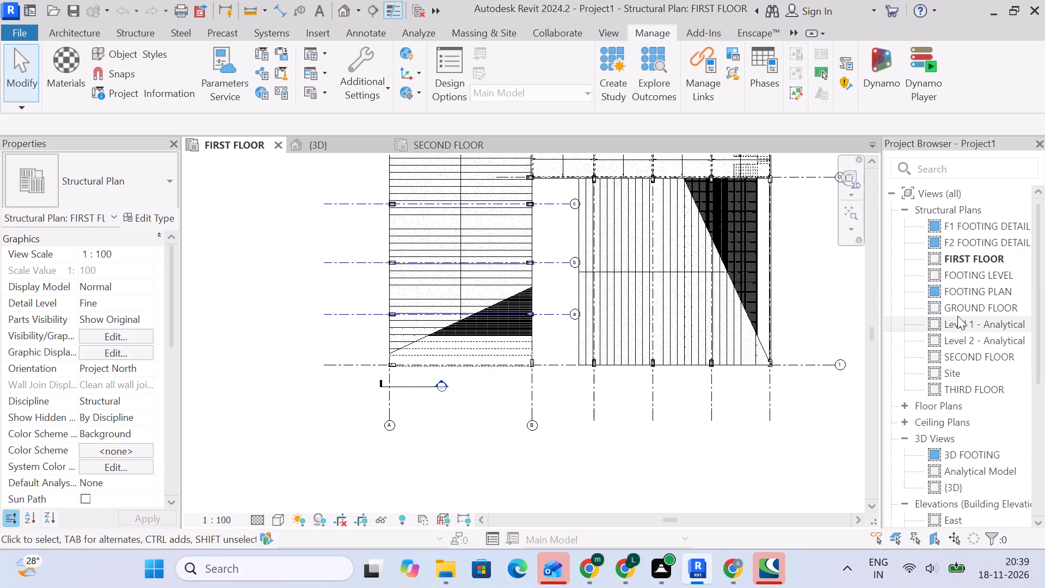
pyautogui.scroll(4, 957, 316)
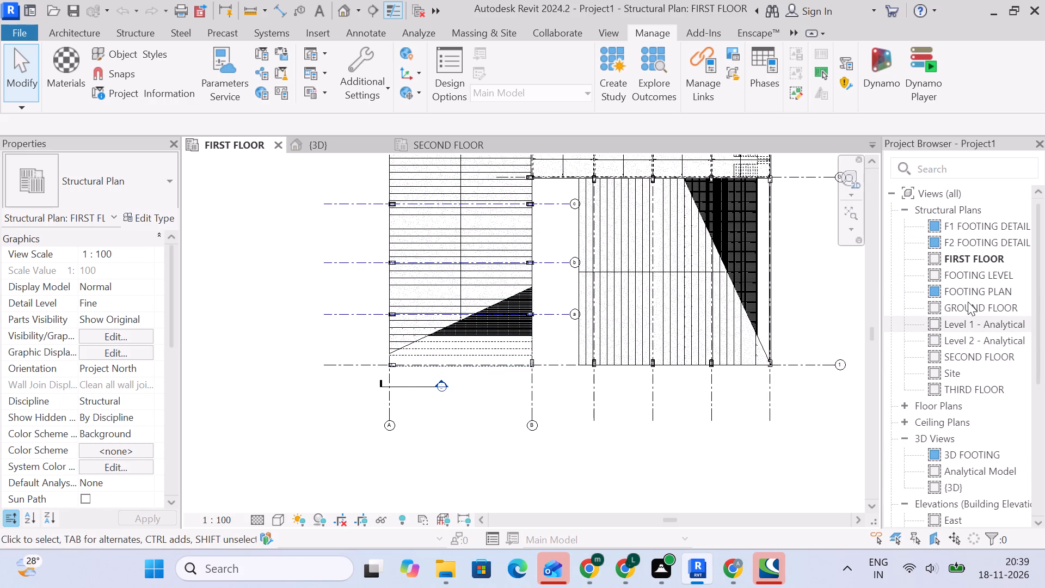
pyautogui.doubleClick(968, 302)
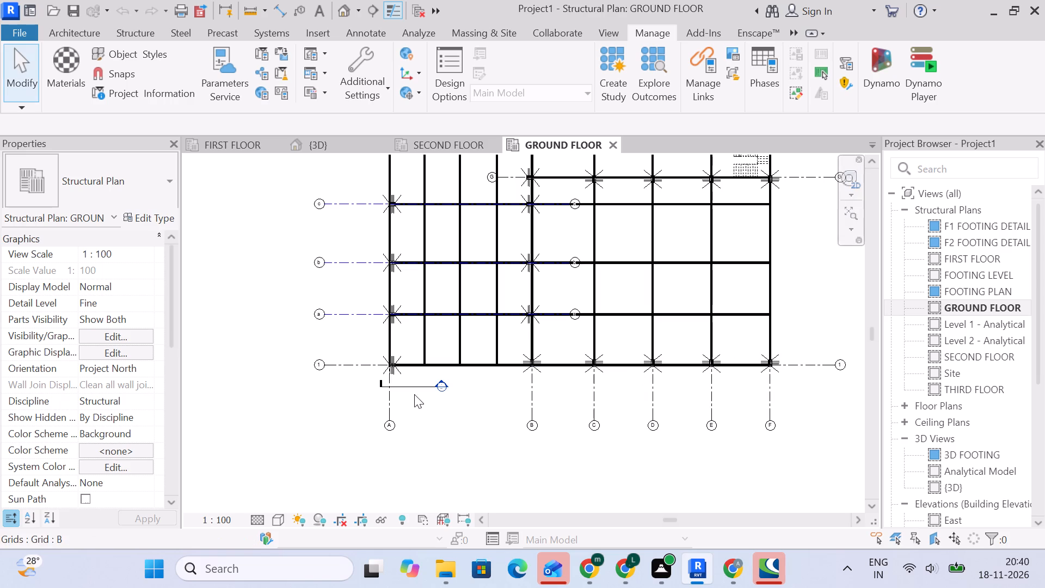
pyautogui.click(611, 147)
# Reload the s2 theater.rvt link in Manage Links.
pyautogui.click(714, 85)
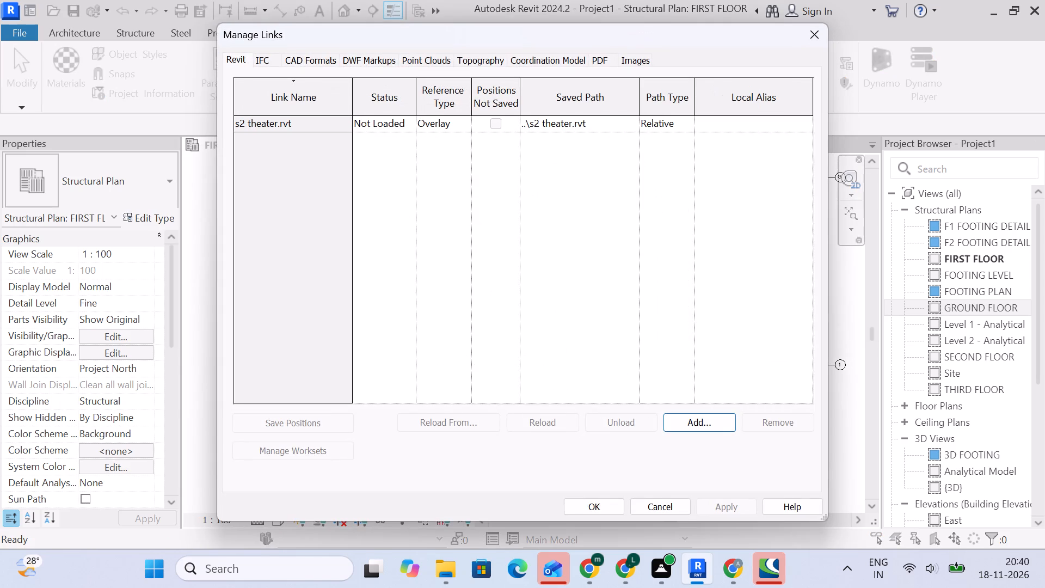
pyautogui.click(317, 133)
pyautogui.click(330, 130)
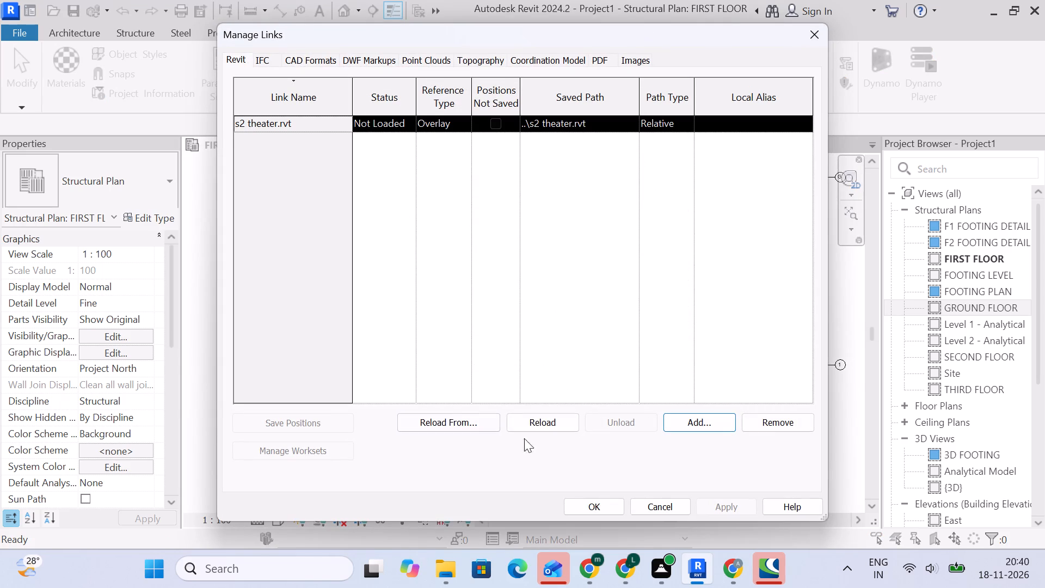
pyautogui.click(540, 426)
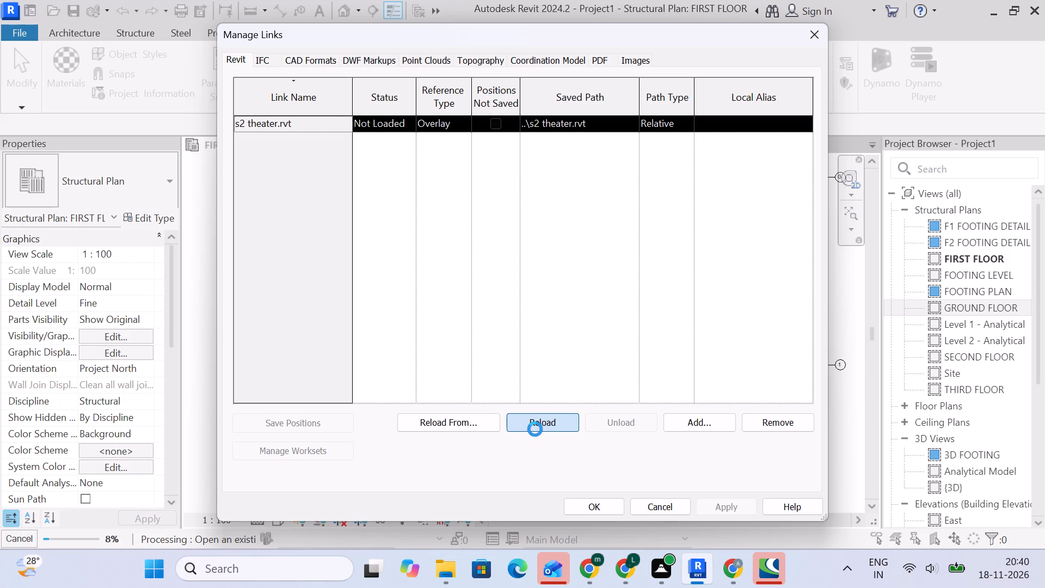
pyautogui.click(580, 511)
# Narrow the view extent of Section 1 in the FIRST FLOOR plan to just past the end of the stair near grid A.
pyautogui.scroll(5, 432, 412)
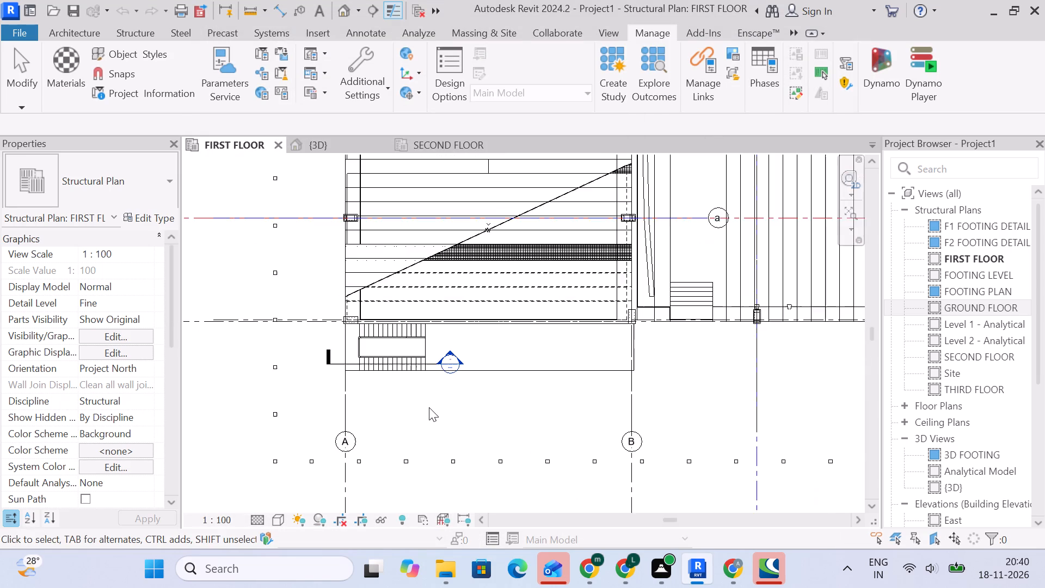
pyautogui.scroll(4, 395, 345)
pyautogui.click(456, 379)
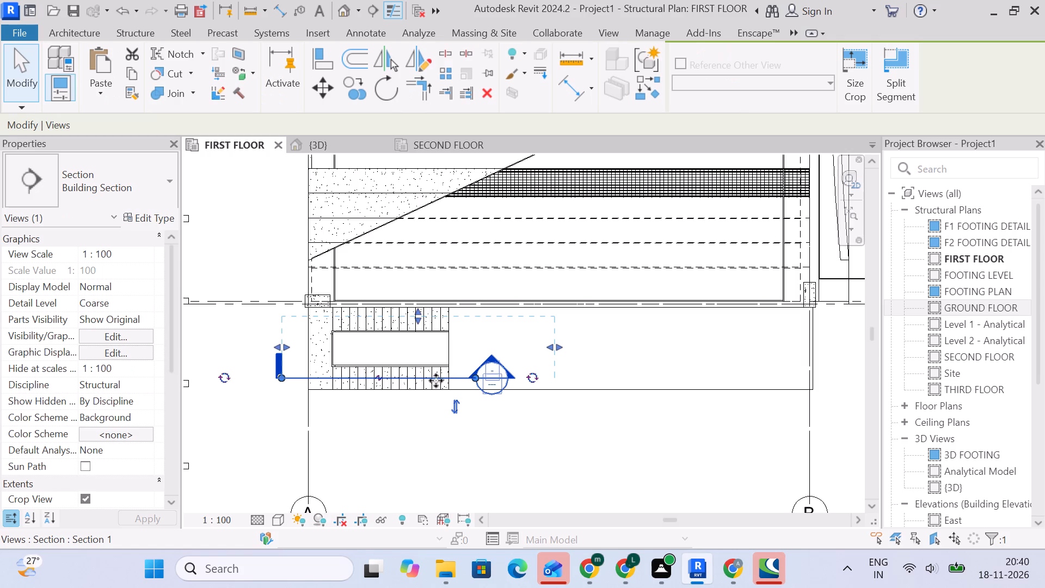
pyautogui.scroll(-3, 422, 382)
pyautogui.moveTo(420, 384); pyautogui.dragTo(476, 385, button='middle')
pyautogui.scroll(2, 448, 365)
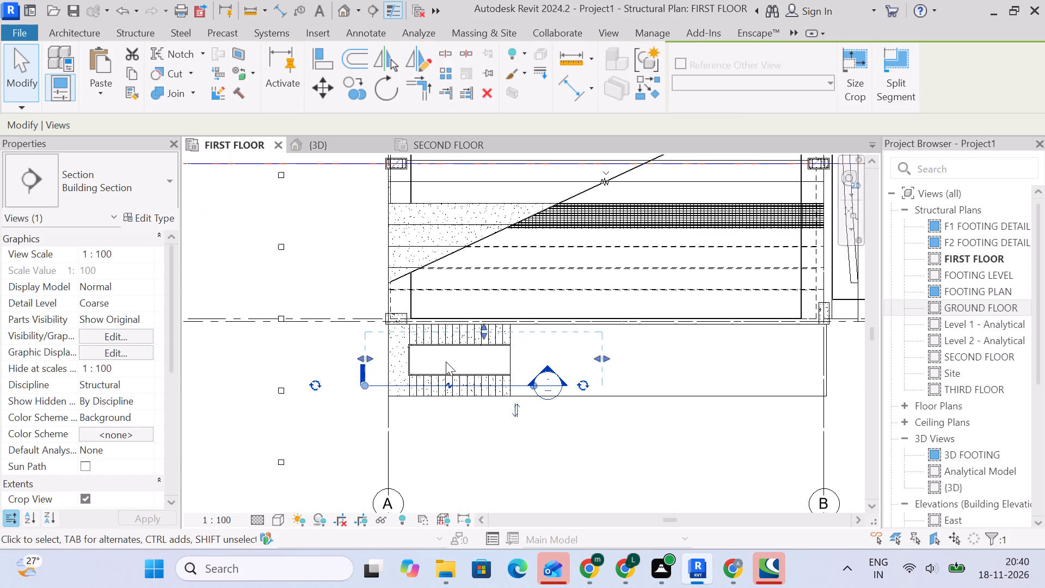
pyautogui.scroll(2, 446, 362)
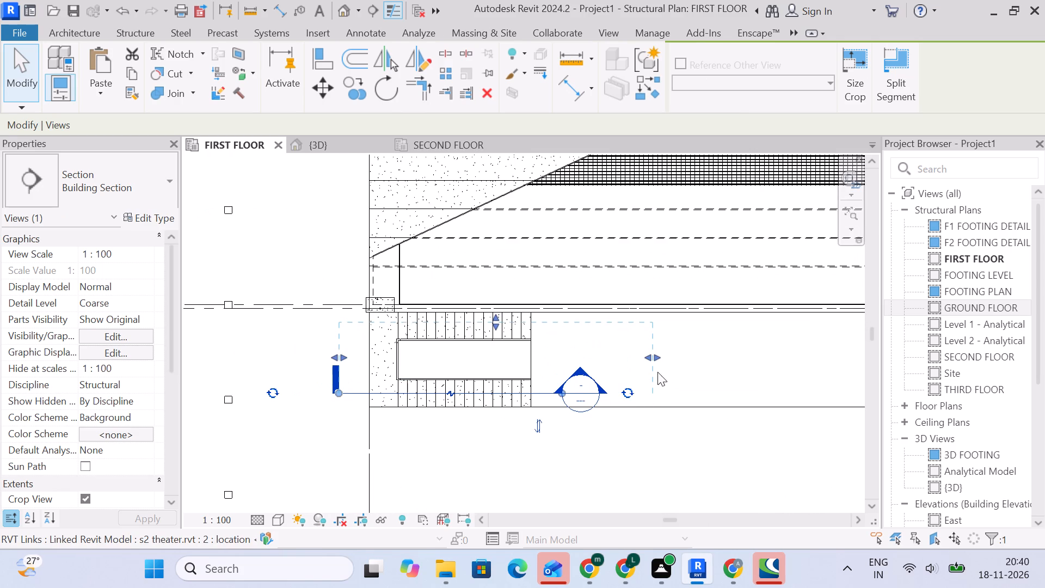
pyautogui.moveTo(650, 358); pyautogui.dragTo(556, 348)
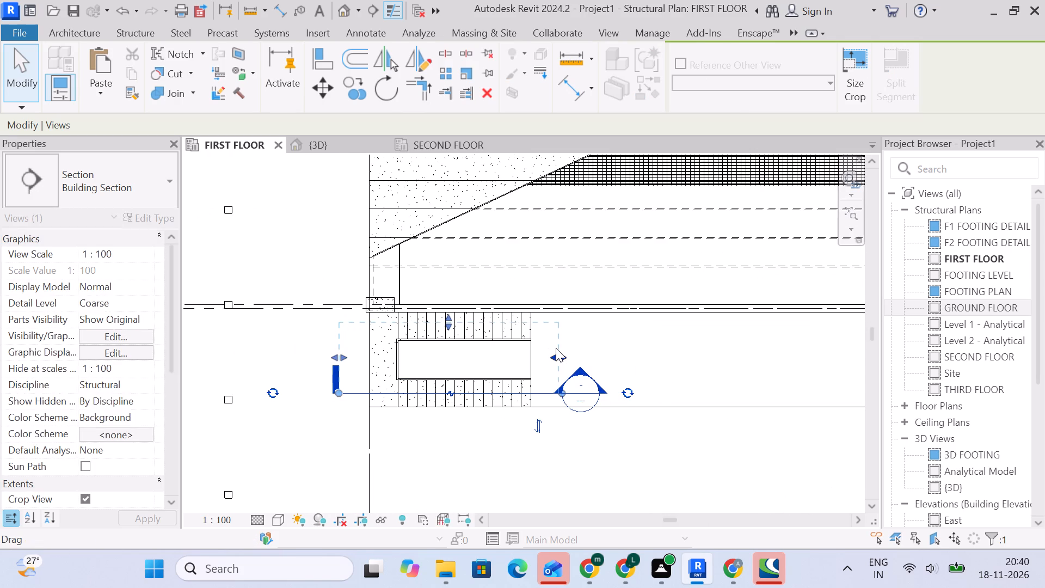
# Open the Section 1 view and widen its crop region beyond the foot of the lower stair flight at GROUND FLOOR.
pyautogui.rightClick(310, 247)
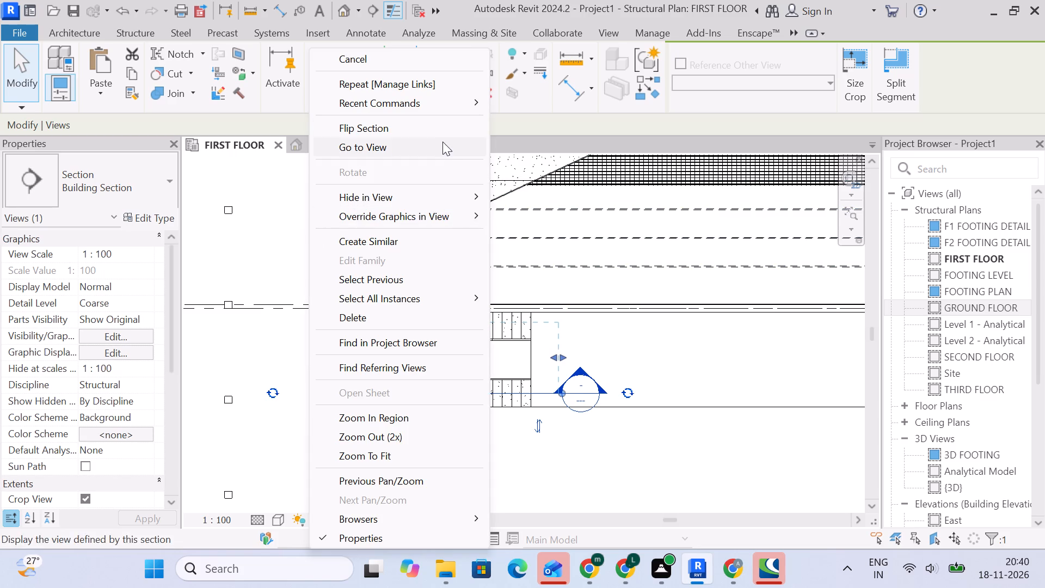
pyautogui.click(442, 142)
pyautogui.scroll(4, 510, 381)
pyautogui.scroll(4, 456, 368)
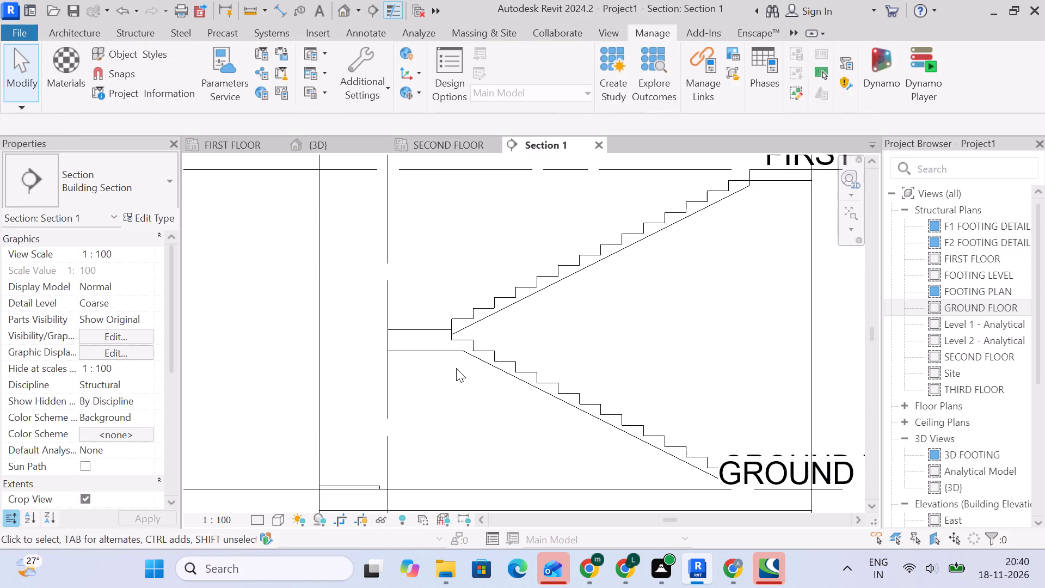
pyautogui.moveTo(478, 401); pyautogui.dragTo(353, 351, button='middle')
pyautogui.scroll(-2, 355, 351)
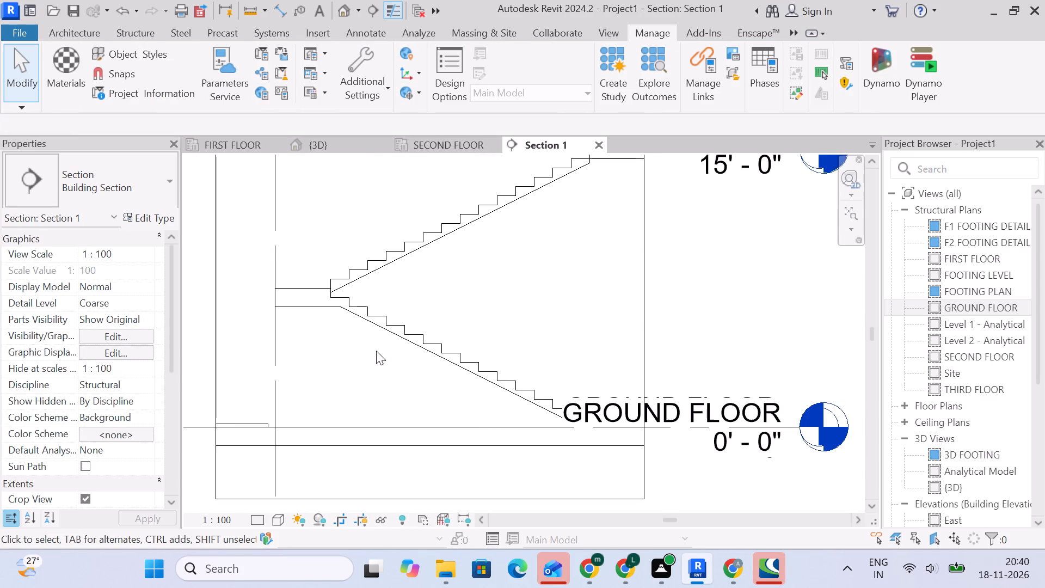
pyautogui.click(623, 331)
pyautogui.click(605, 330)
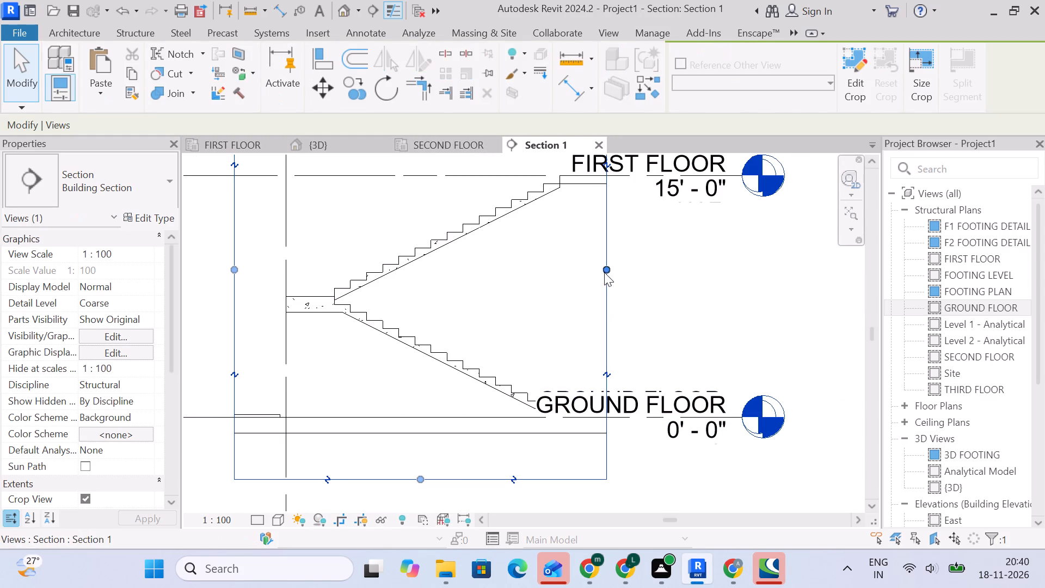
pyautogui.moveTo(605, 268); pyautogui.dragTo(700, 254)
pyautogui.scroll(5, 552, 427)
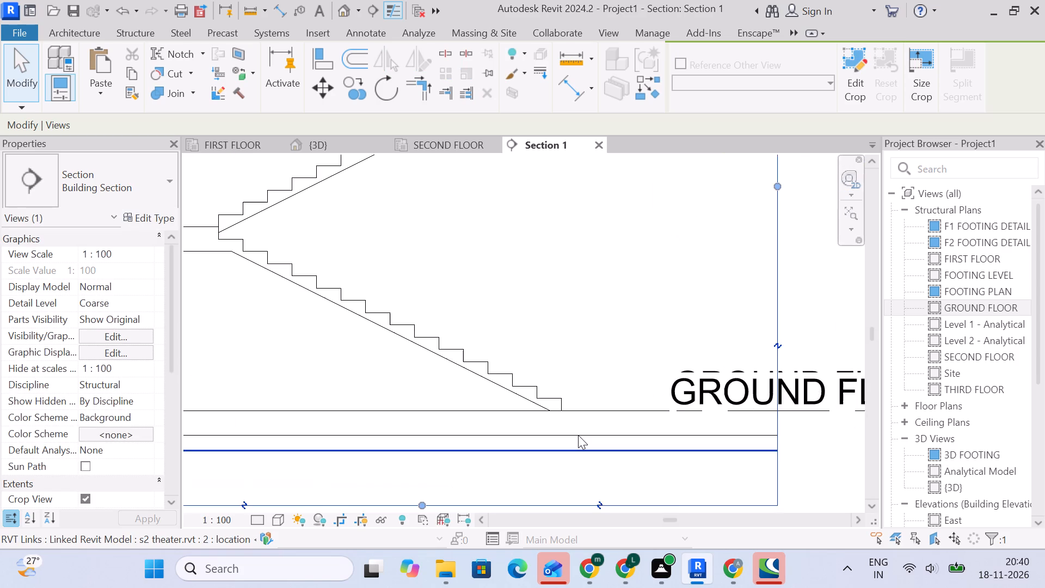
pyautogui.scroll(-2, 564, 372)
pyautogui.moveTo(574, 378); pyautogui.dragTo(657, 353, button='middle')
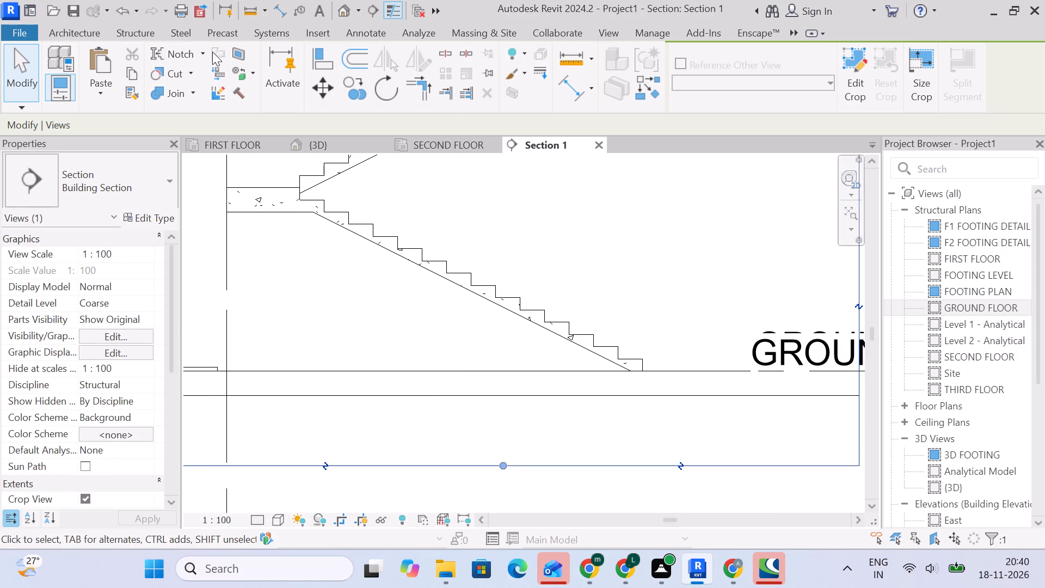
pyautogui.scroll(-4, 342, 232)
# In the FIRST FLOOR plan, start a sketched stair run and draw a boundary about 5182 mm along the linked stair's lower outer edge.
pyautogui.click(454, 139)
pyautogui.click(256, 150)
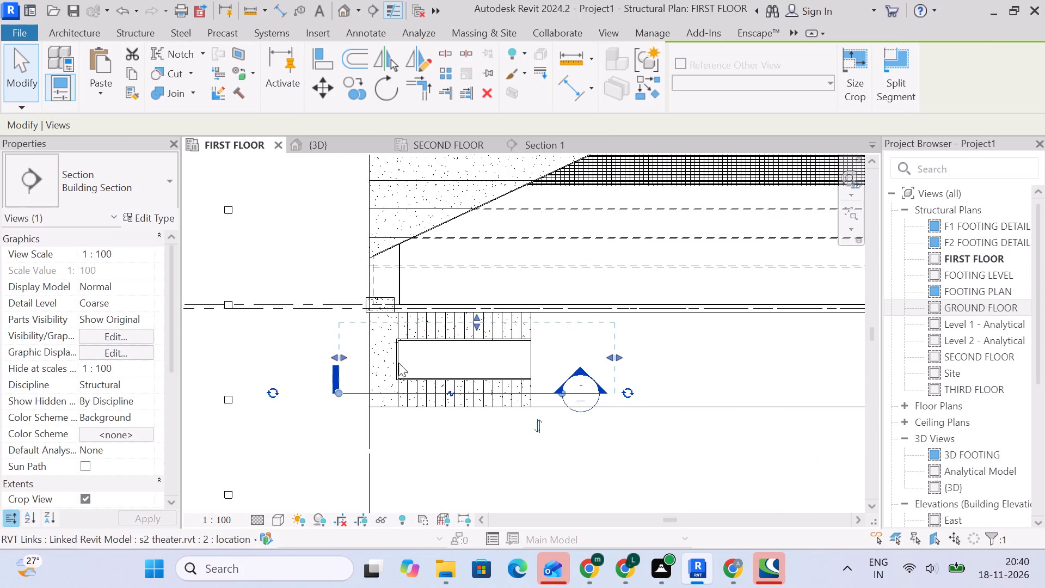
pyautogui.scroll(5, 425, 370)
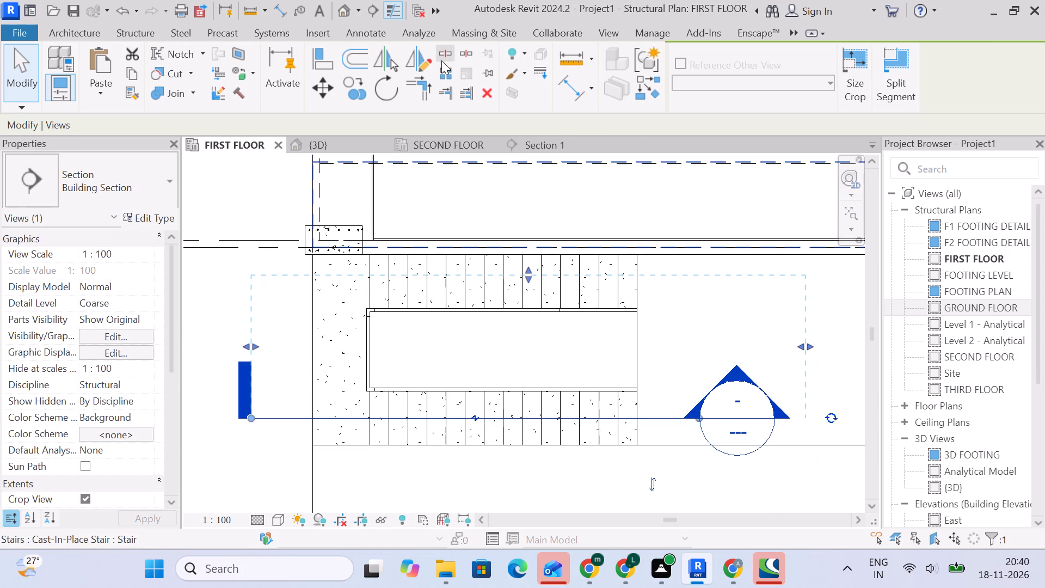
pyautogui.click(93, 40)
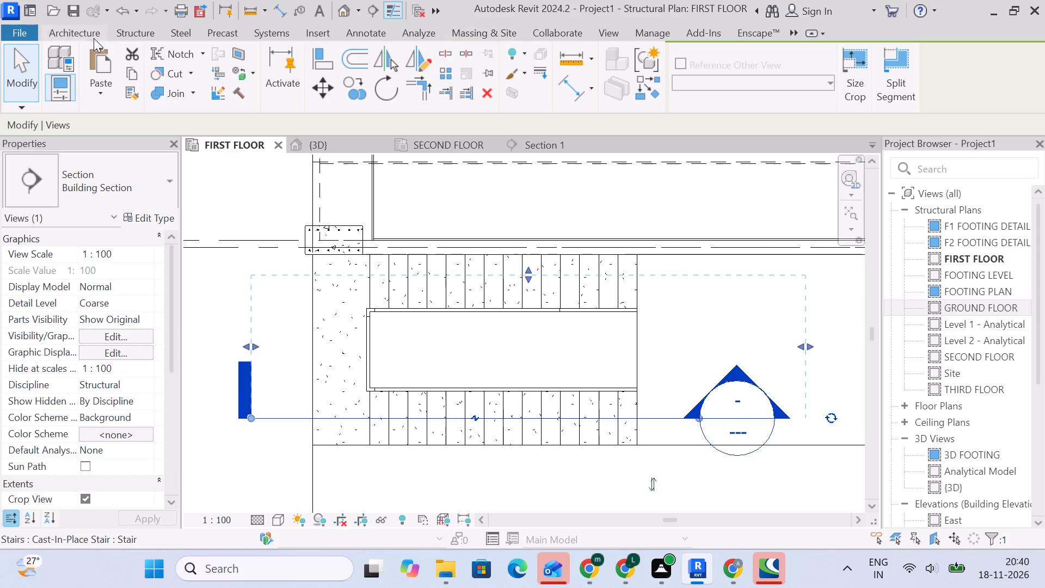
pyautogui.click(386, 93)
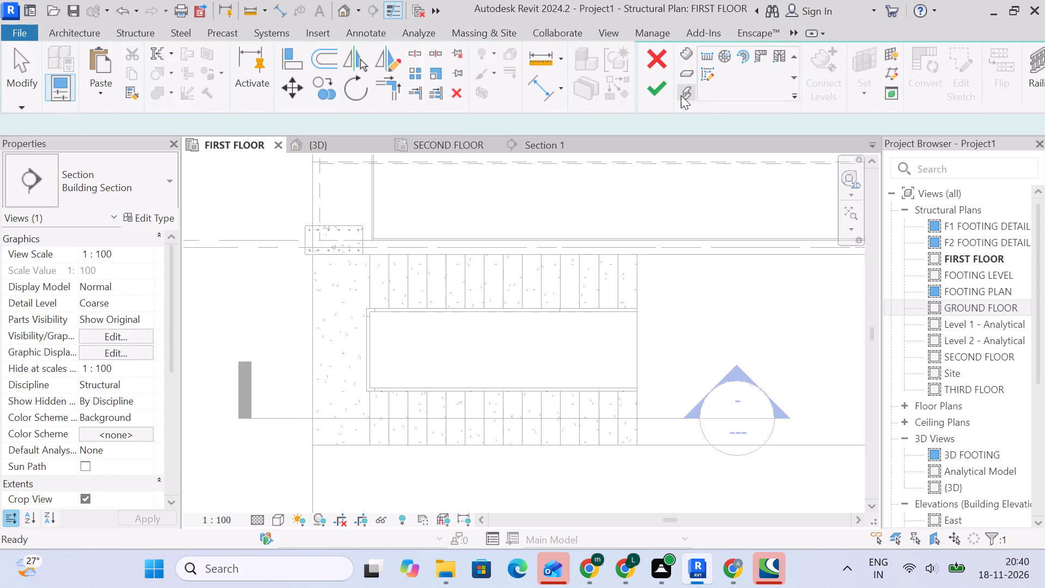
pyautogui.click(708, 72)
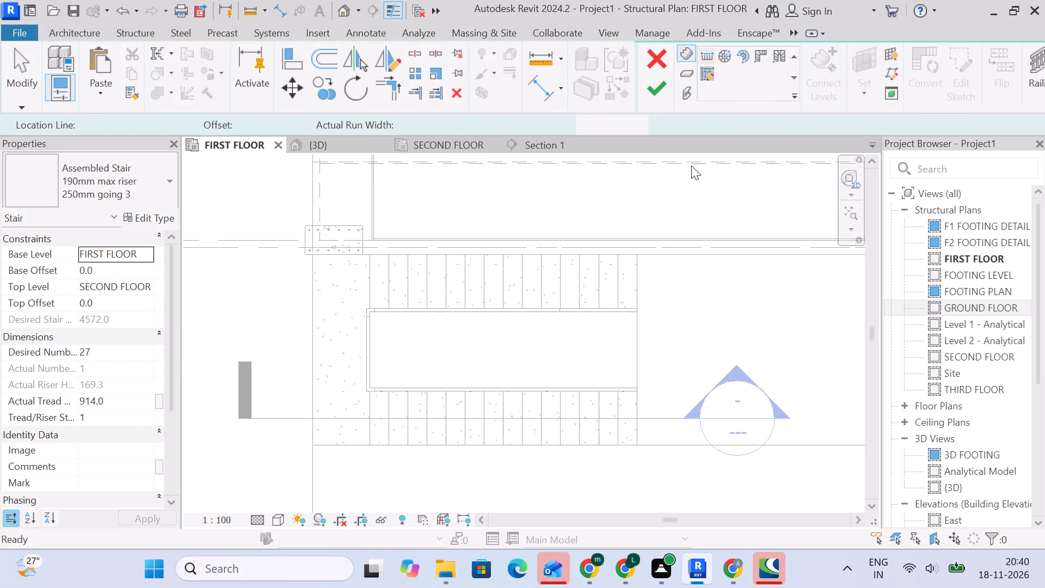
pyautogui.scroll(6, 632, 463)
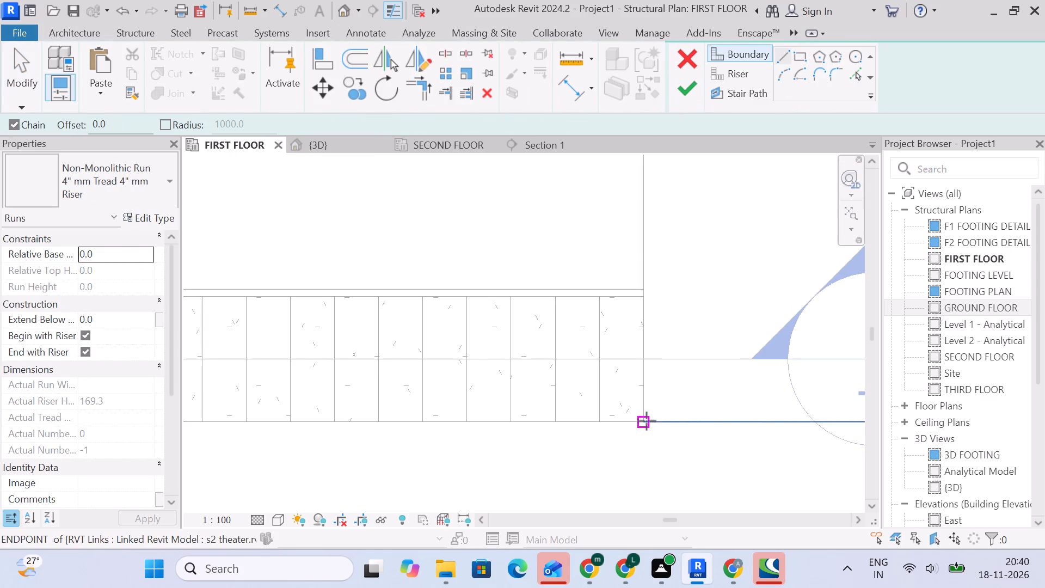
pyautogui.click(647, 421)
pyautogui.scroll(-4, 506, 424)
pyautogui.moveTo(500, 429); pyautogui.dragTo(699, 414, button='middle')
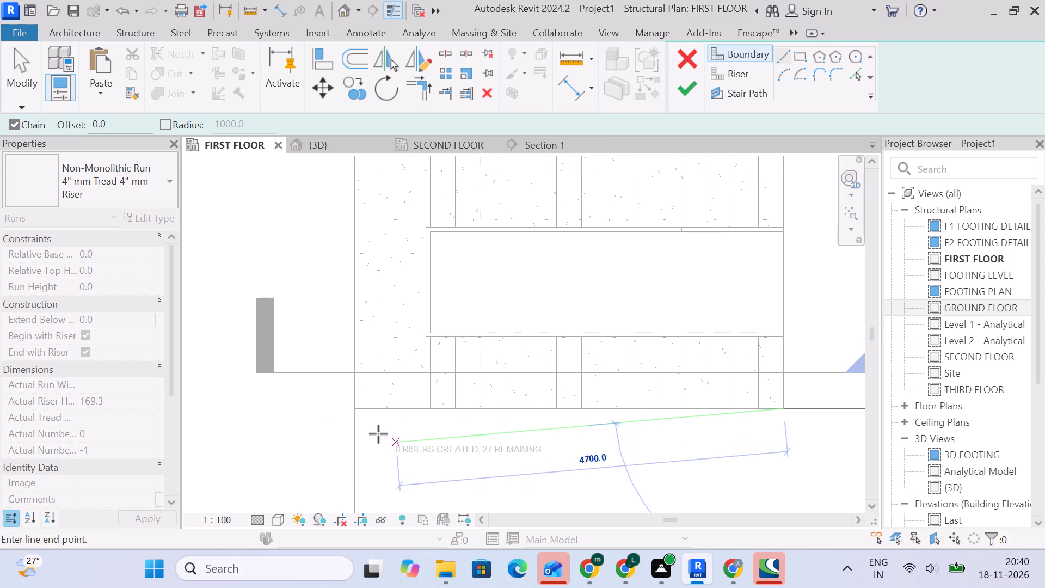
pyautogui.click(355, 408)
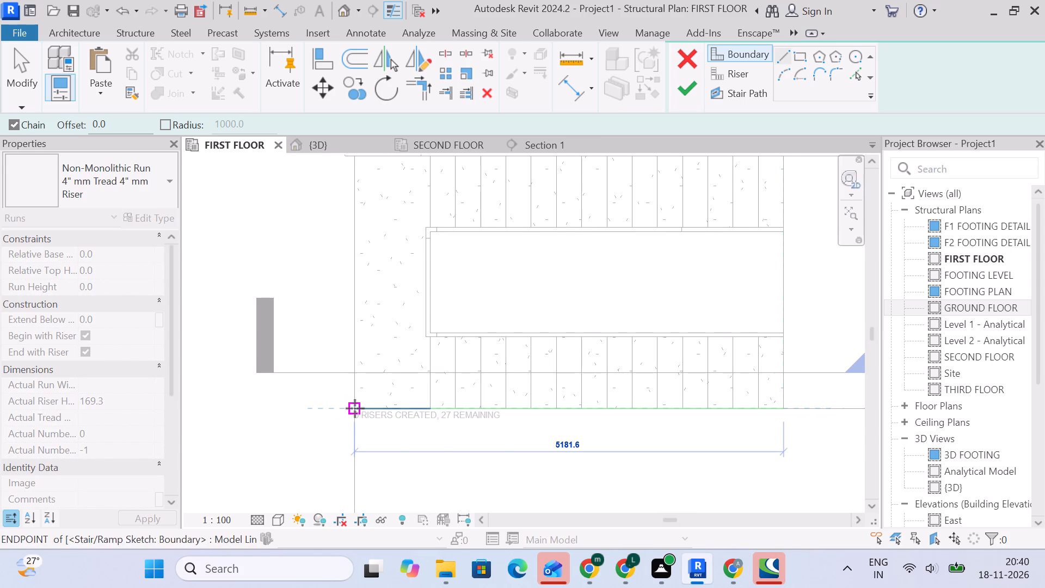
# Continue the outer boundary along the landing's outer edge and along the grid line beside the upper flight to about the flight's end.
pyautogui.moveTo(358, 211); pyautogui.dragTo(359, 482, button='middle')
pyautogui.scroll(5, 354, 417)
pyautogui.click(354, 417)
pyautogui.scroll(-5, 703, 382)
pyautogui.moveTo(715, 388); pyautogui.dragTo(448, 335, button='middle')
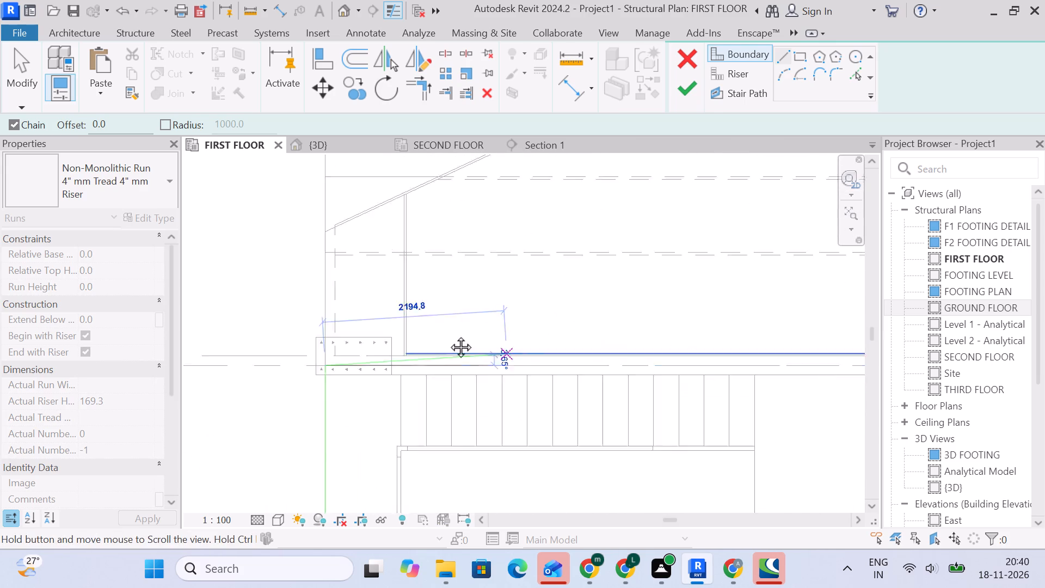
pyautogui.moveTo(448, 335); pyautogui.dragTo(419, 326, button='middle')
pyautogui.scroll(4, 665, 345)
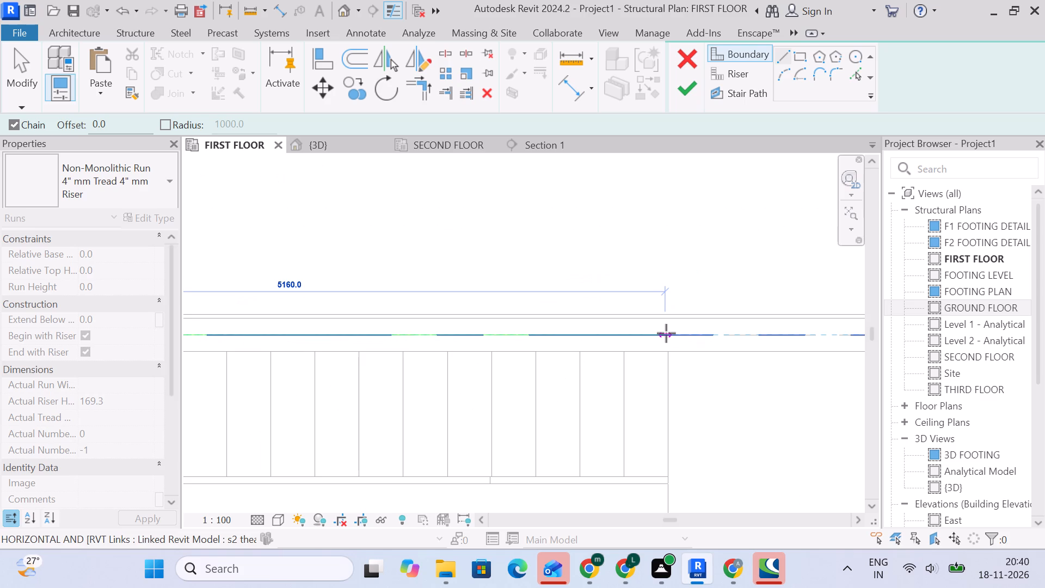
pyautogui.scroll(3, 666, 333)
pyautogui.moveTo(668, 333); pyautogui.dragTo(530, 287, button='middle')
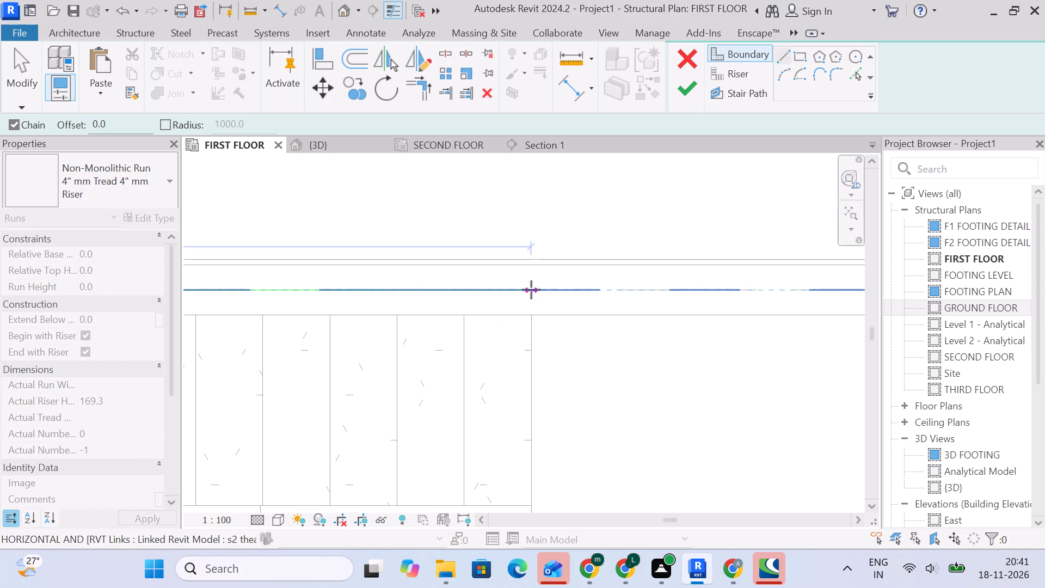
pyautogui.click(538, 293)
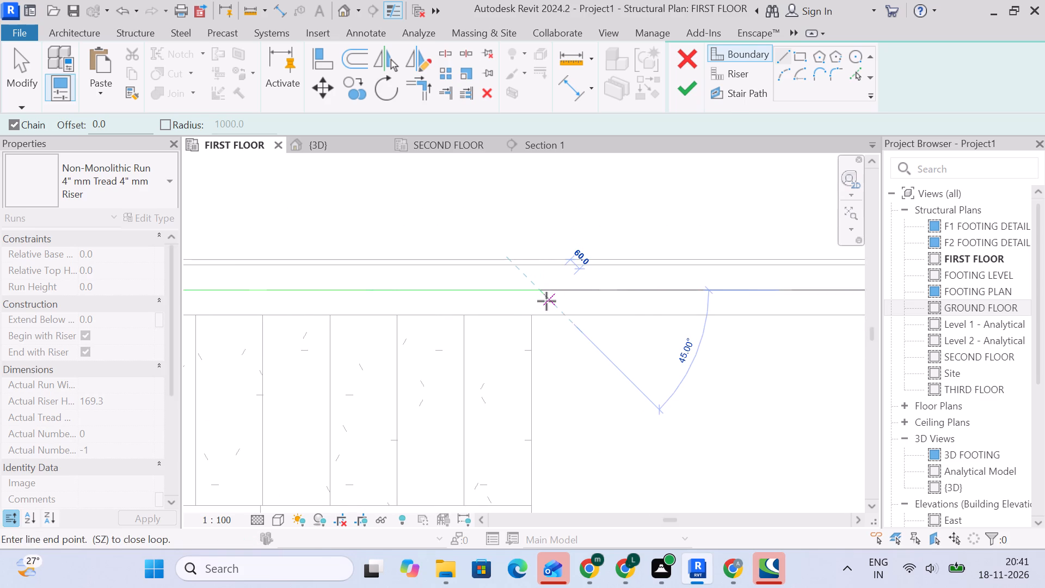
pyautogui.press('Escape')
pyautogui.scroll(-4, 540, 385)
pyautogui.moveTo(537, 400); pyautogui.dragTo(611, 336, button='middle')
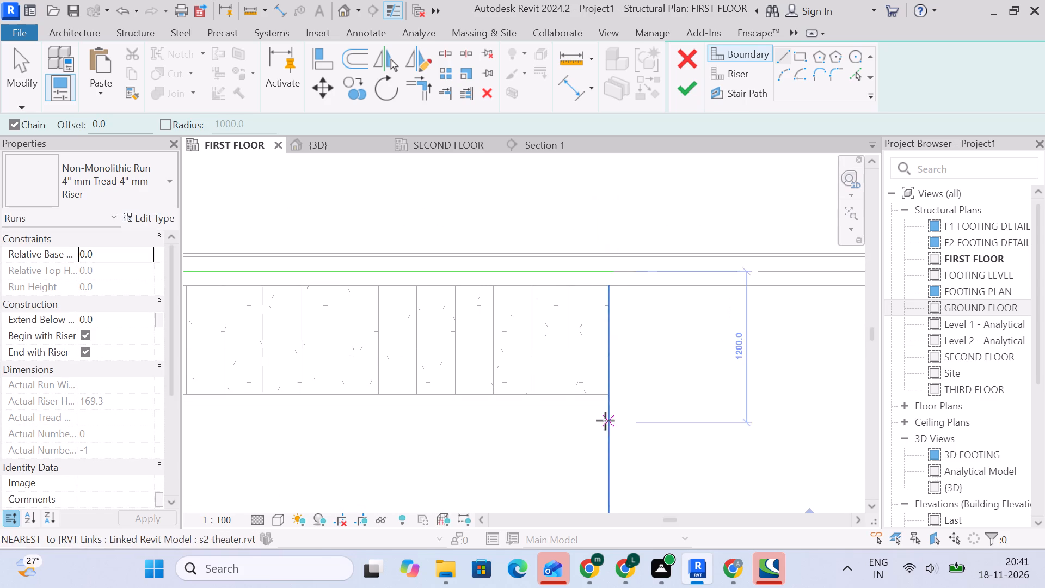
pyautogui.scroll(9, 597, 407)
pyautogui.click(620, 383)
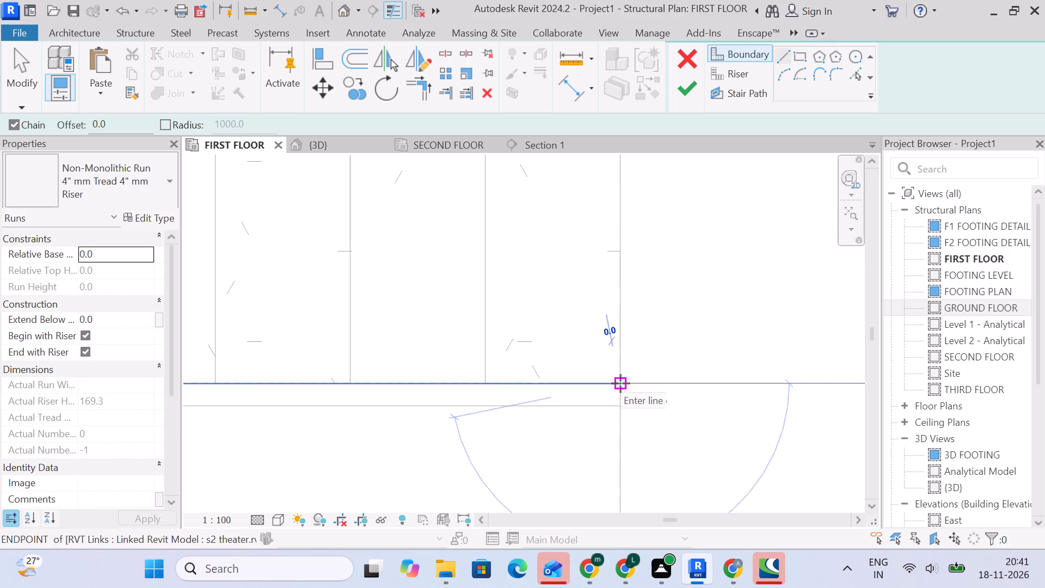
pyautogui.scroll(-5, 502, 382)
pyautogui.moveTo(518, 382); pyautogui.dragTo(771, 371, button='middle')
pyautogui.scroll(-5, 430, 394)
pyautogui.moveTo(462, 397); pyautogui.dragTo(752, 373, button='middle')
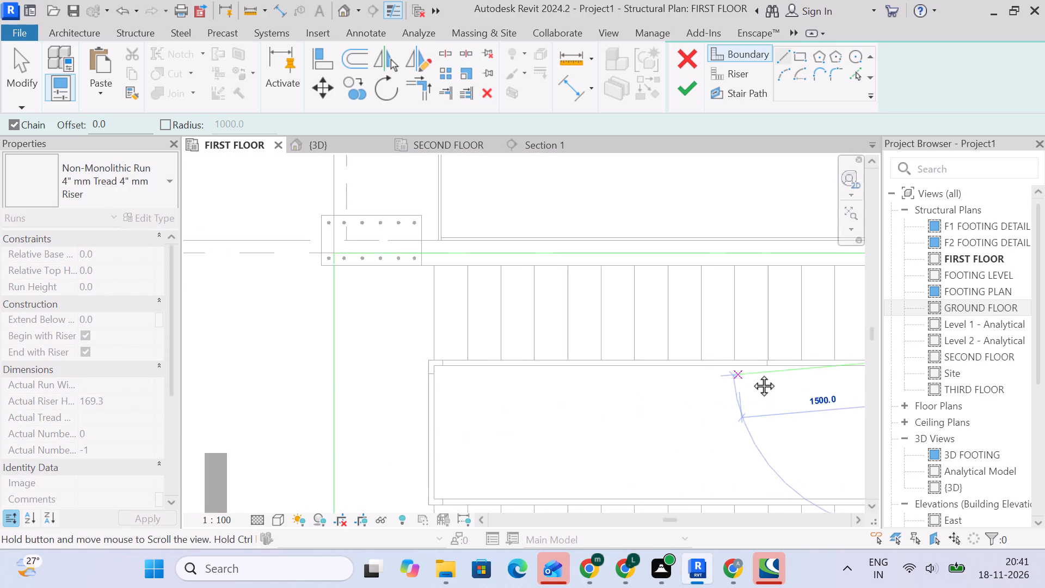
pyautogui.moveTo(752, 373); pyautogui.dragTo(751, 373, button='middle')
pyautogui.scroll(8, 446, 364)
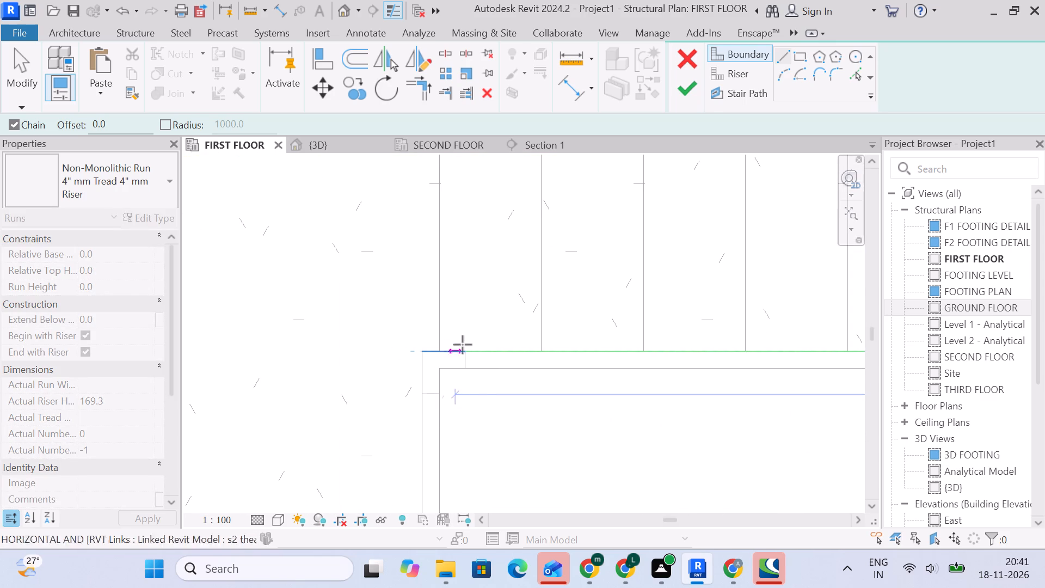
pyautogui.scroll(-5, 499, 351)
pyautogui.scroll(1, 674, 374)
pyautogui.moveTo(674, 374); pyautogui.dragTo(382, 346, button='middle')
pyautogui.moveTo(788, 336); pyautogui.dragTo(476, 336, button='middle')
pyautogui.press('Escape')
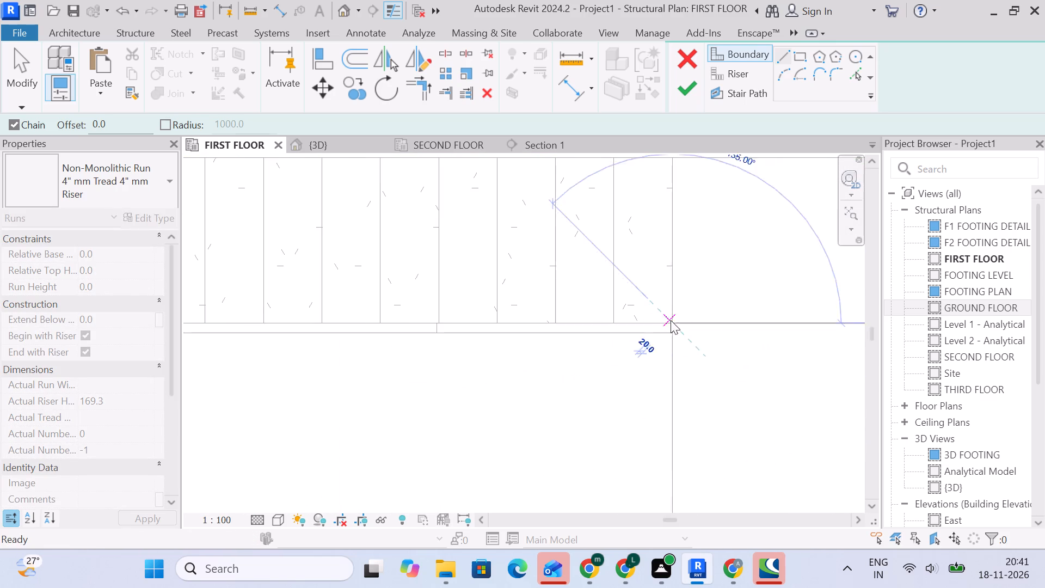
# Draw the inner boundary from the end of the upper flight along the stair opening's edge to the landing corner.
pyautogui.scroll(8, 678, 320)
pyautogui.click(670, 350)
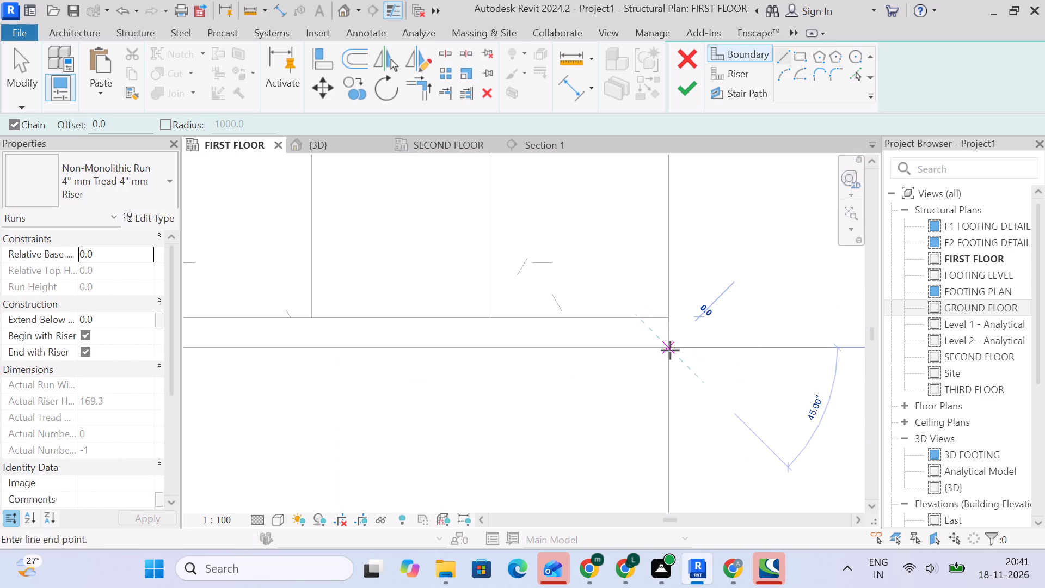
pyautogui.scroll(-5, 404, 362)
pyautogui.moveTo(437, 370); pyautogui.dragTo(716, 343, button='middle')
pyautogui.scroll(-2, 337, 344)
pyautogui.moveTo(337, 344); pyautogui.dragTo(660, 320, button='middle')
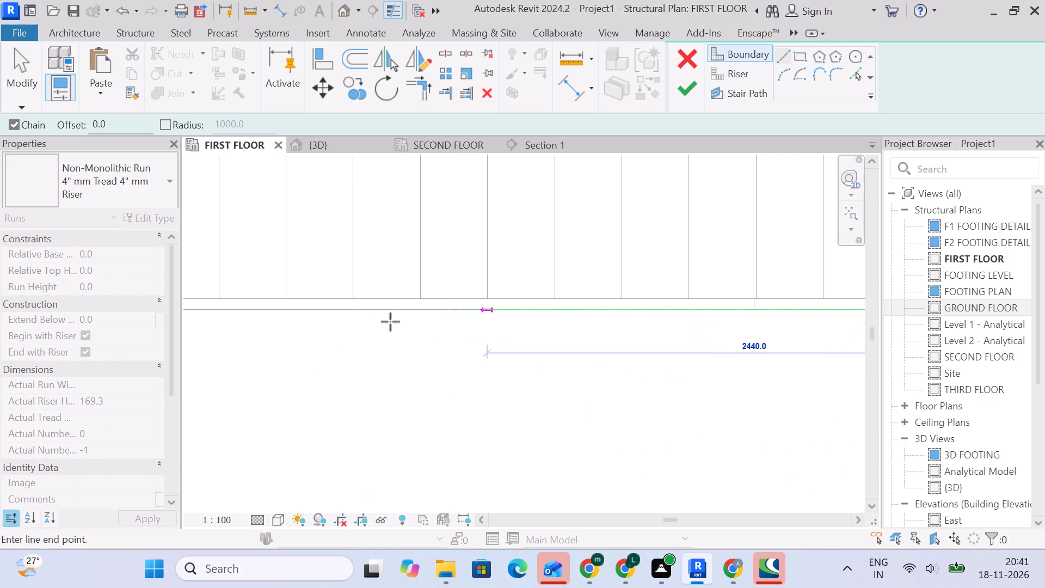
pyautogui.moveTo(348, 317); pyautogui.dragTo(772, 345, button='middle')
pyautogui.scroll(4, 474, 352)
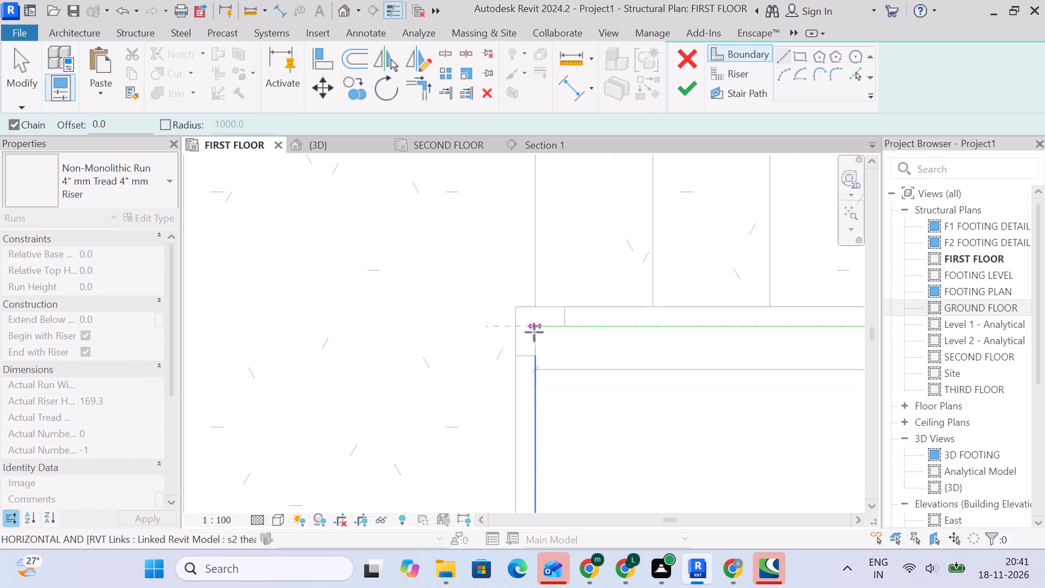
pyautogui.click(537, 324)
# Continue the inner boundary down the landing side of the opening and along the lower flight's inner edge to the flight's end.
pyautogui.scroll(-6, 518, 430)
pyautogui.moveTo(549, 437); pyautogui.dragTo(472, 250, button='middle')
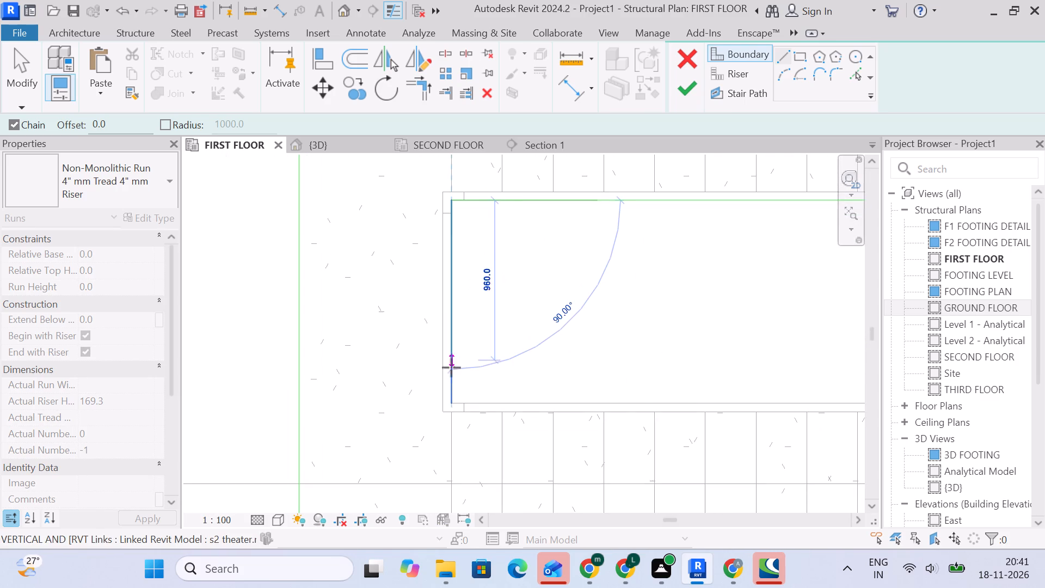
pyautogui.scroll(10, 451, 378)
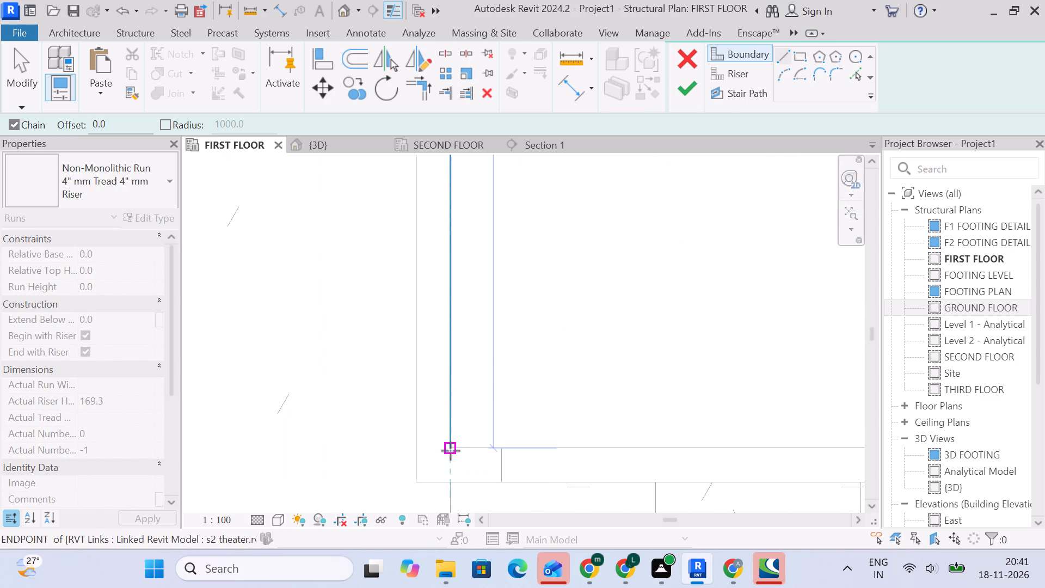
pyautogui.click(449, 448)
pyautogui.scroll(-5, 606, 427)
pyautogui.moveTo(637, 421); pyautogui.dragTo(266, 306, button='middle')
pyautogui.scroll(-4, 625, 318)
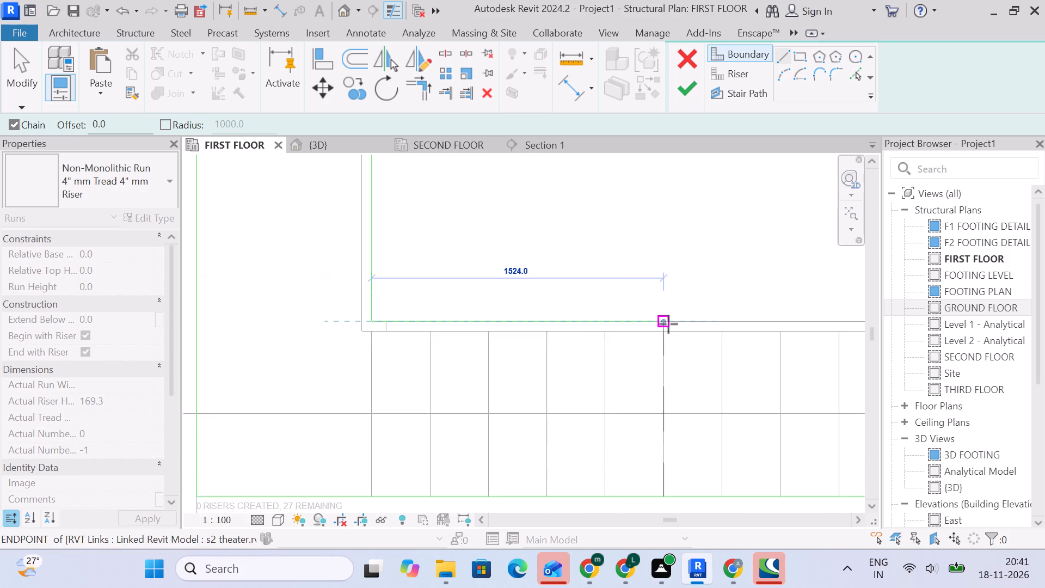
pyautogui.moveTo(668, 324); pyautogui.dragTo(252, 335, button='middle')
pyautogui.moveTo(715, 335); pyautogui.dragTo(503, 335, button='middle')
pyautogui.scroll(5, 560, 335)
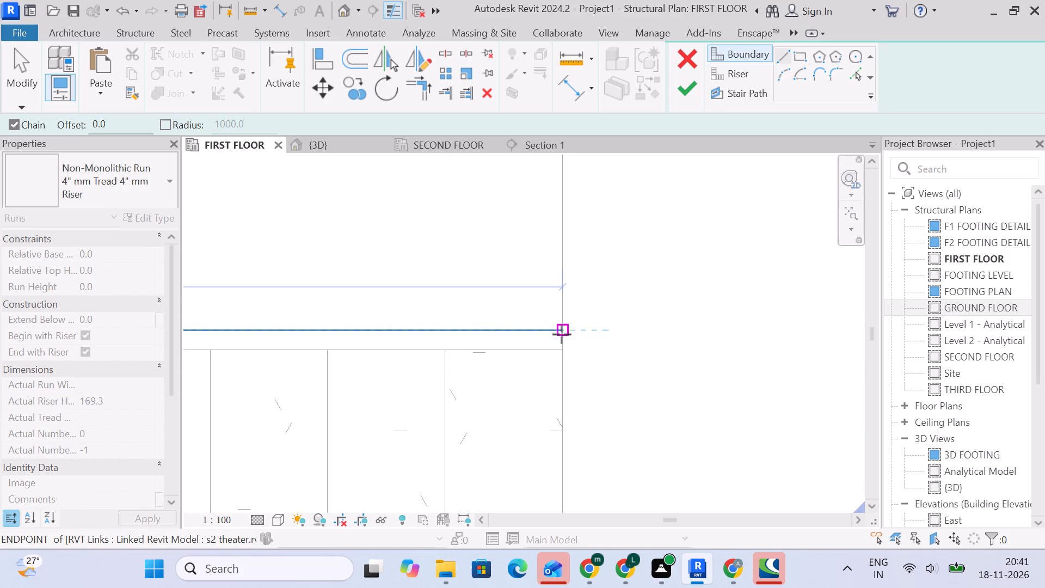
pyautogui.click(562, 332)
pyautogui.press('Escape')
# Draw a riser line across the open end of the lower flight, from the outer boundary to the inner boundary.
pyautogui.scroll(-2, 577, 371)
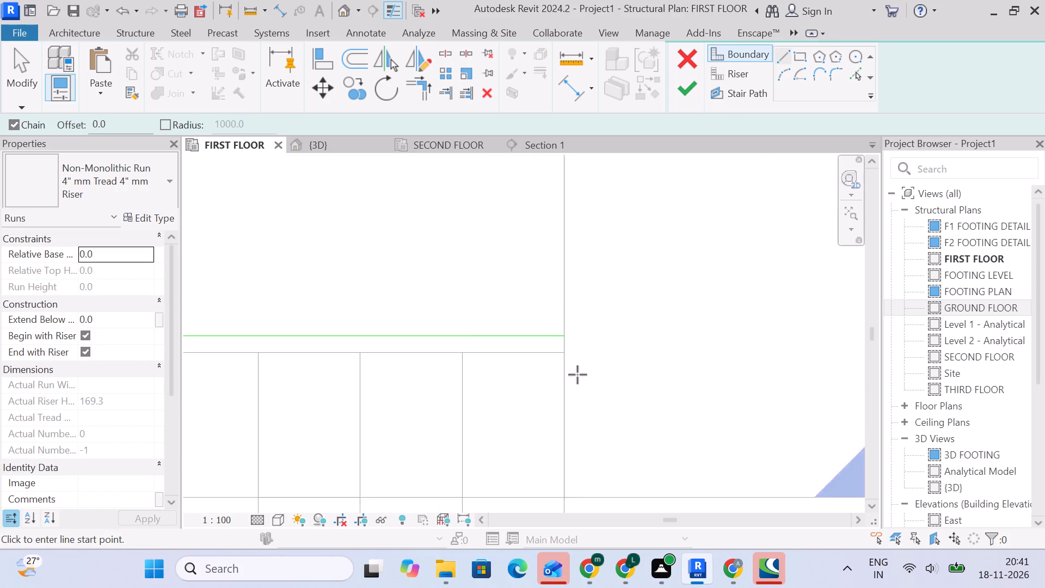
pyautogui.scroll(-3, 577, 375)
pyautogui.moveTo(577, 376); pyautogui.dragTo(637, 235, button='middle')
pyautogui.scroll(-5, 637, 240)
pyautogui.moveTo(638, 256); pyautogui.dragTo(640, 352, button='middle')
pyautogui.scroll(-4, 640, 352)
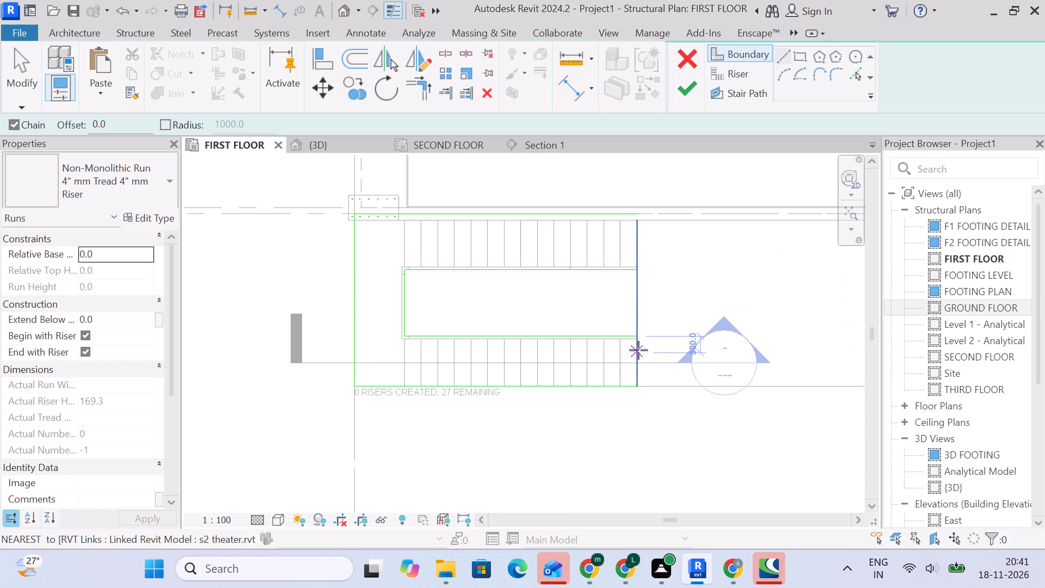
pyautogui.click(746, 70)
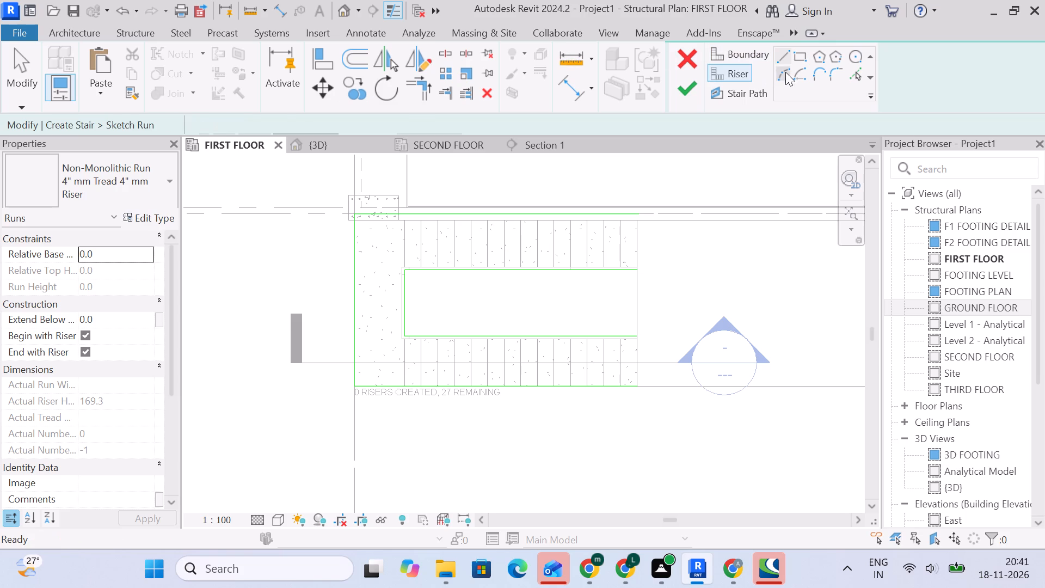
pyautogui.click(783, 52)
pyautogui.scroll(5, 629, 387)
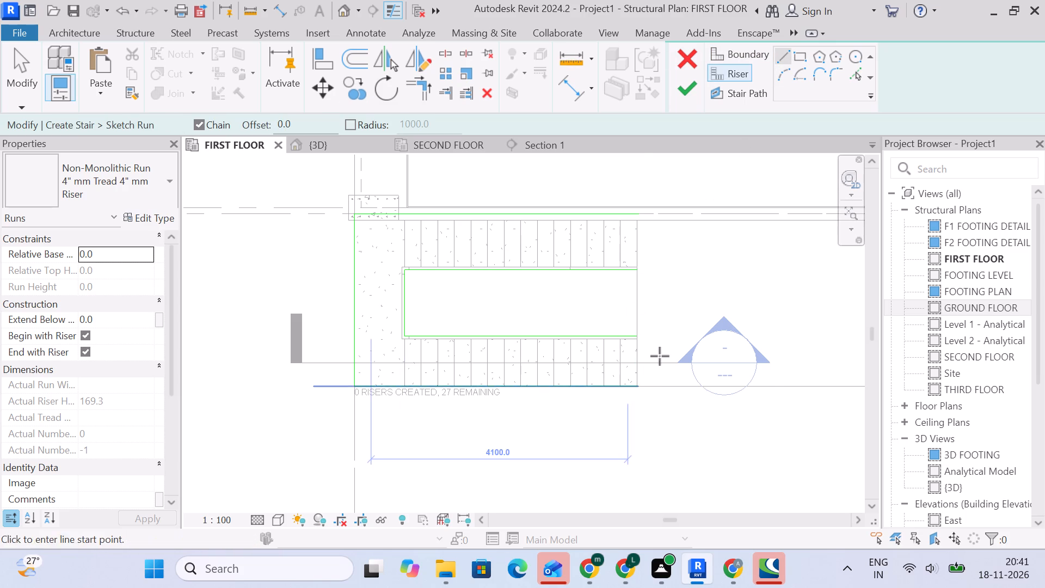
pyautogui.scroll(4, 638, 393)
pyautogui.click(649, 381)
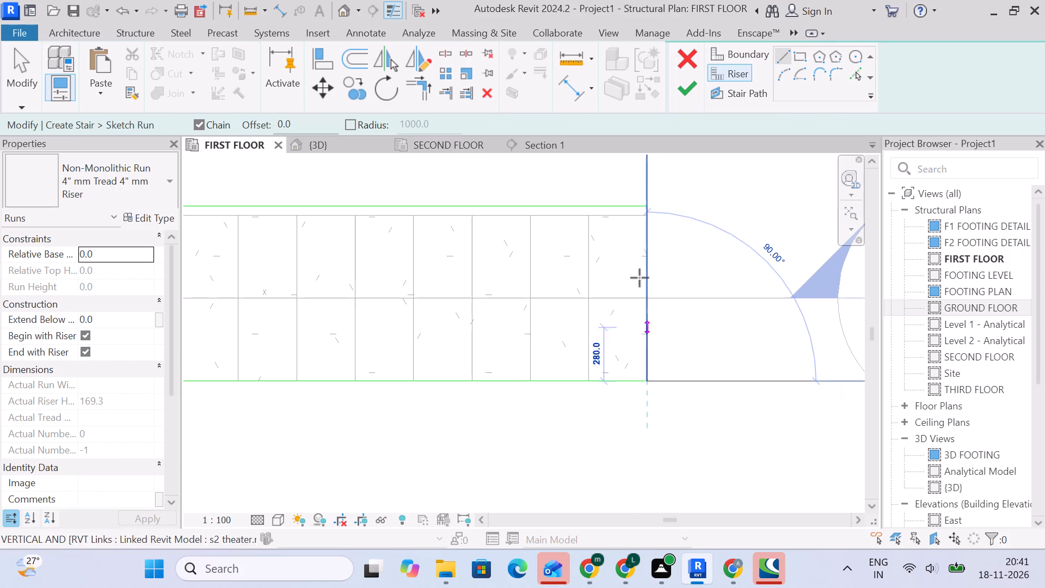
pyautogui.click(648, 205)
pyautogui.press('Escape')
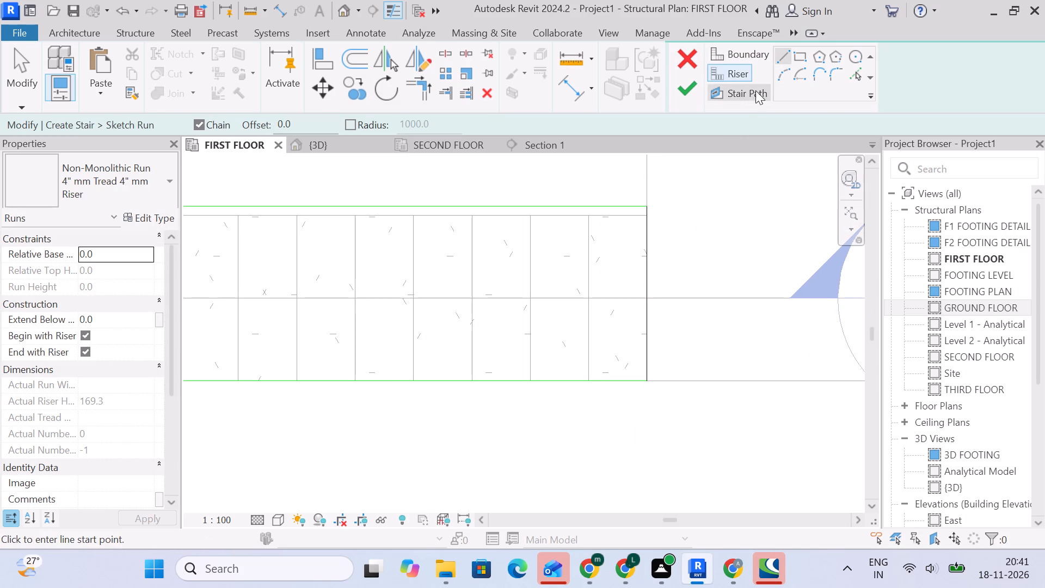
# Trace the first nine linked riser edges of the lower flight as riser lines, working from its open end toward the landing.
pyautogui.click(857, 76)
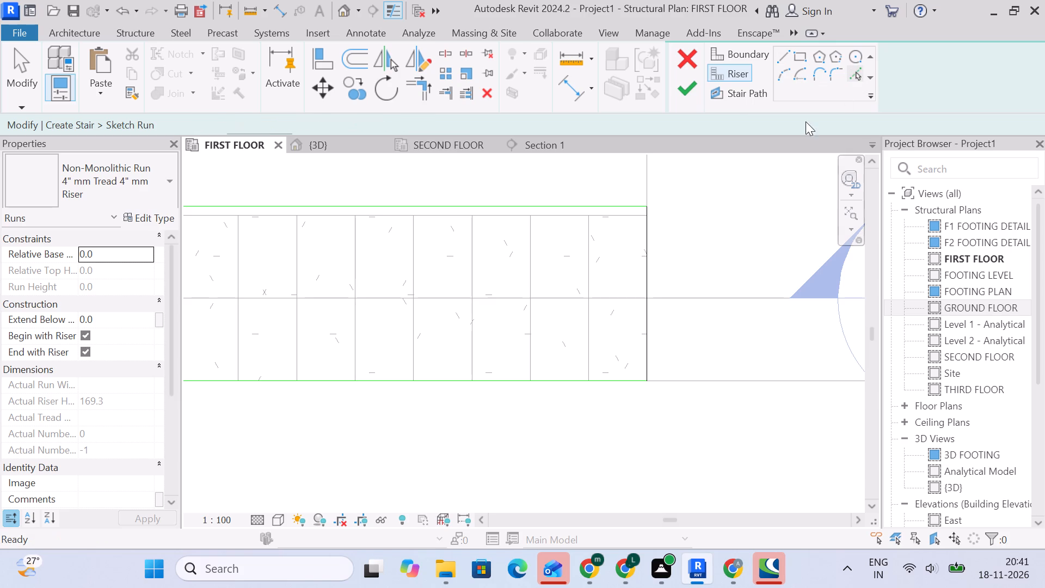
pyautogui.click(590, 271)
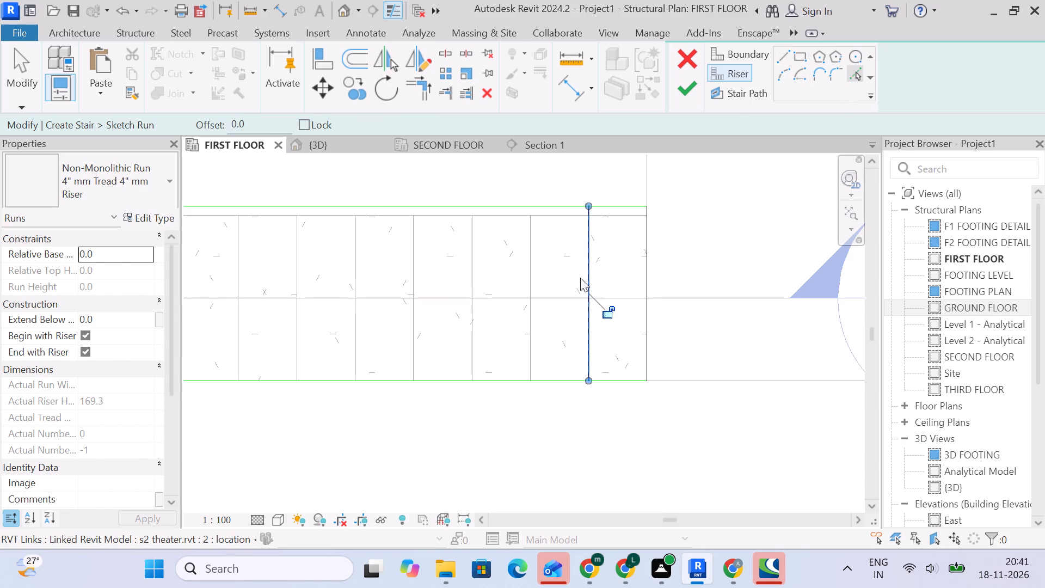
pyautogui.click(537, 252)
pyautogui.moveTo(483, 316); pyautogui.dragTo(608, 328, button='middle')
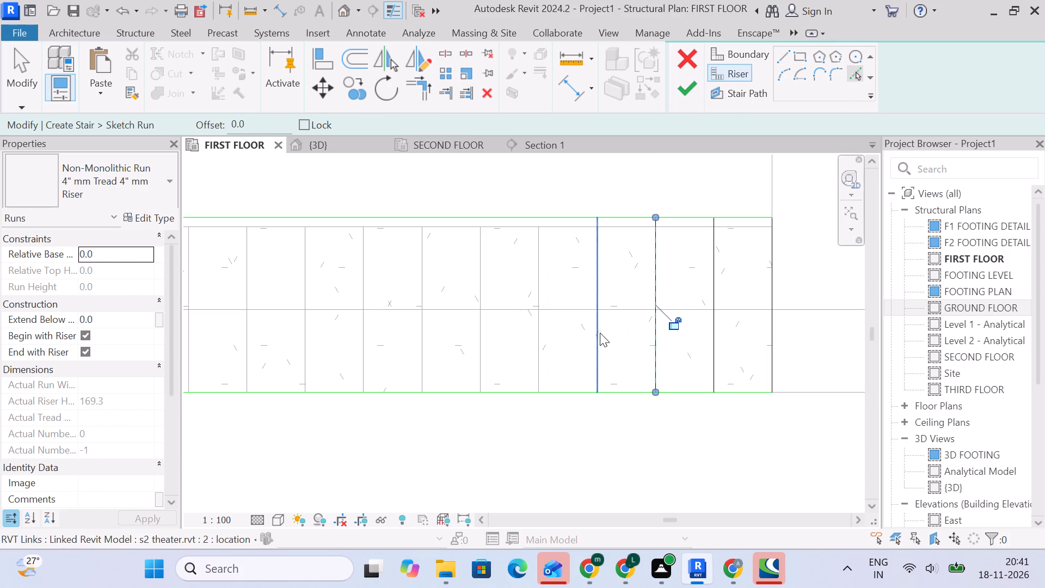
pyautogui.click(600, 333)
pyautogui.click(540, 326)
pyautogui.click(478, 329)
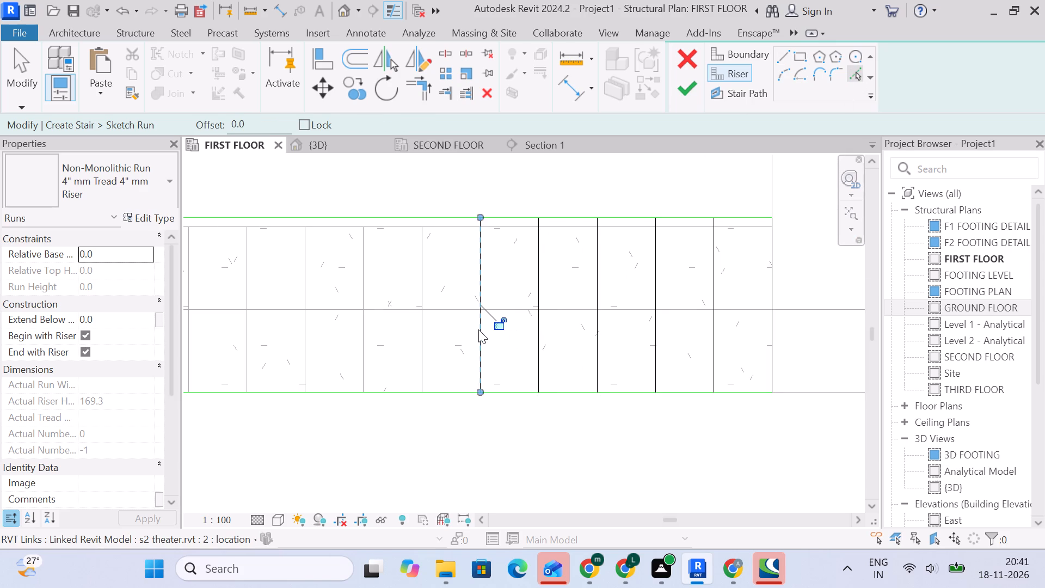
pyautogui.moveTo(480, 329); pyautogui.dragTo(651, 320, button='middle')
pyautogui.click(593, 320)
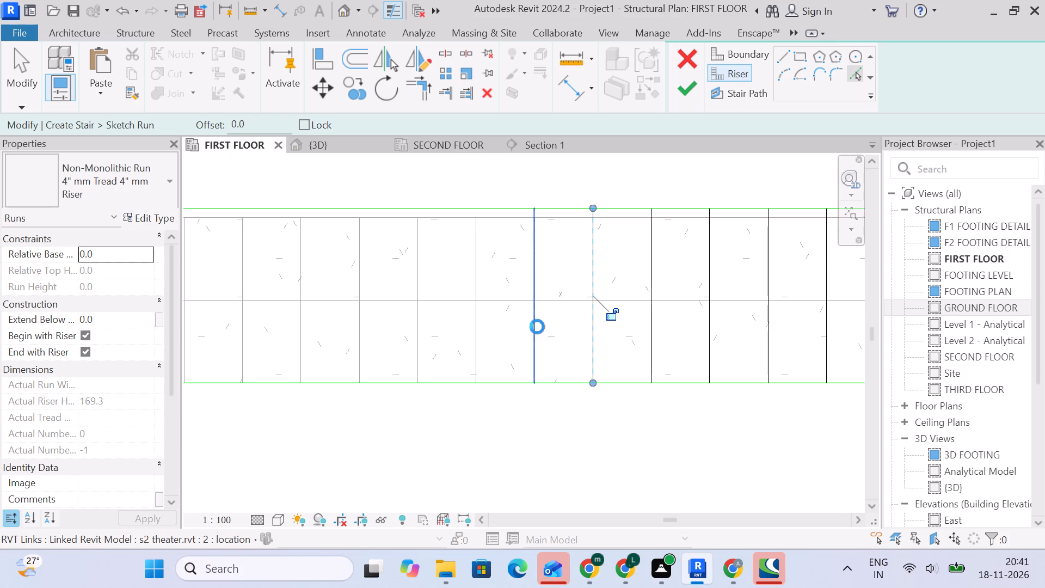
pyautogui.click(537, 327)
pyautogui.click(475, 334)
pyautogui.moveTo(406, 339); pyautogui.dragTo(411, 339)
pyautogui.click(420, 339)
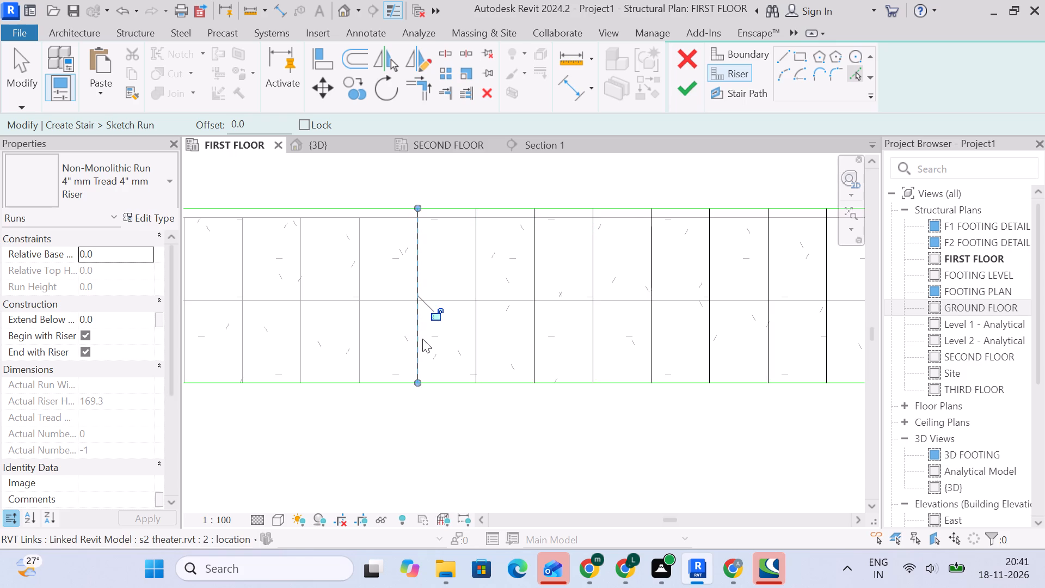
# Trace the lower flight's remaining five riser edges as riser lines, up to the one at the landing.
pyautogui.moveTo(465, 335); pyautogui.dragTo(693, 335, button='middle')
pyautogui.click(579, 345)
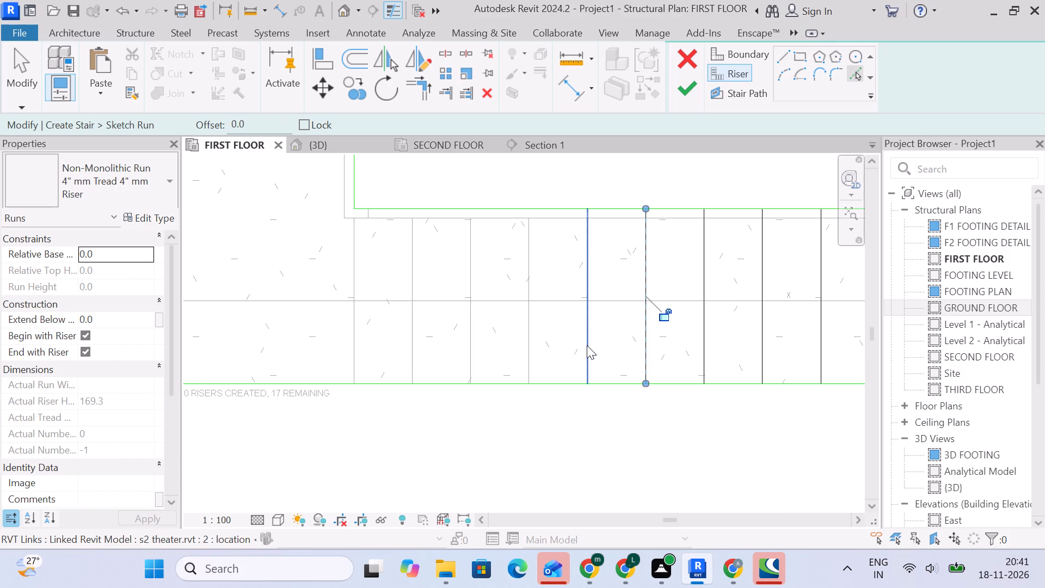
pyautogui.click(589, 351)
pyautogui.click(522, 346)
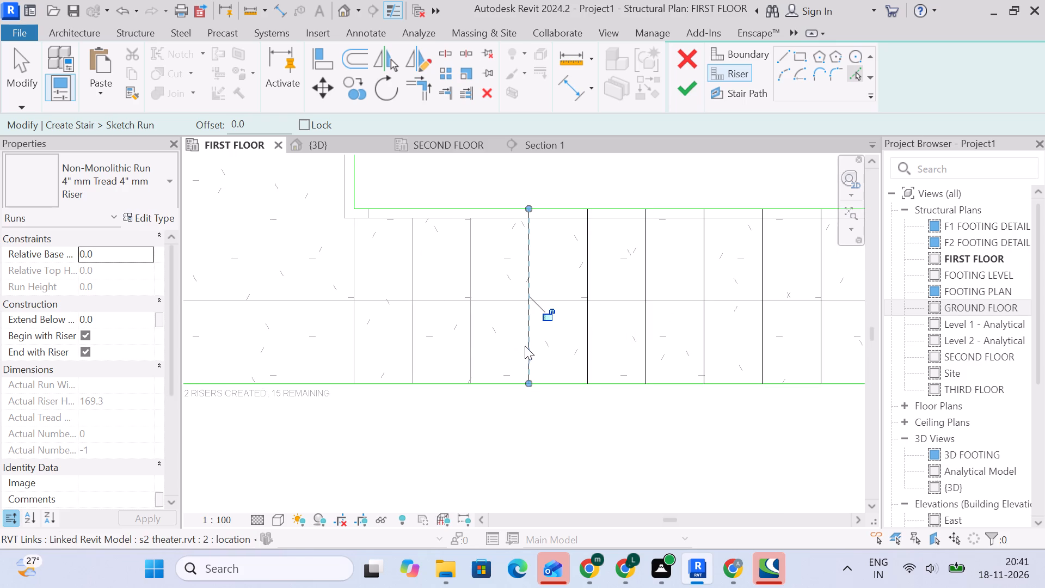
pyautogui.click(472, 346)
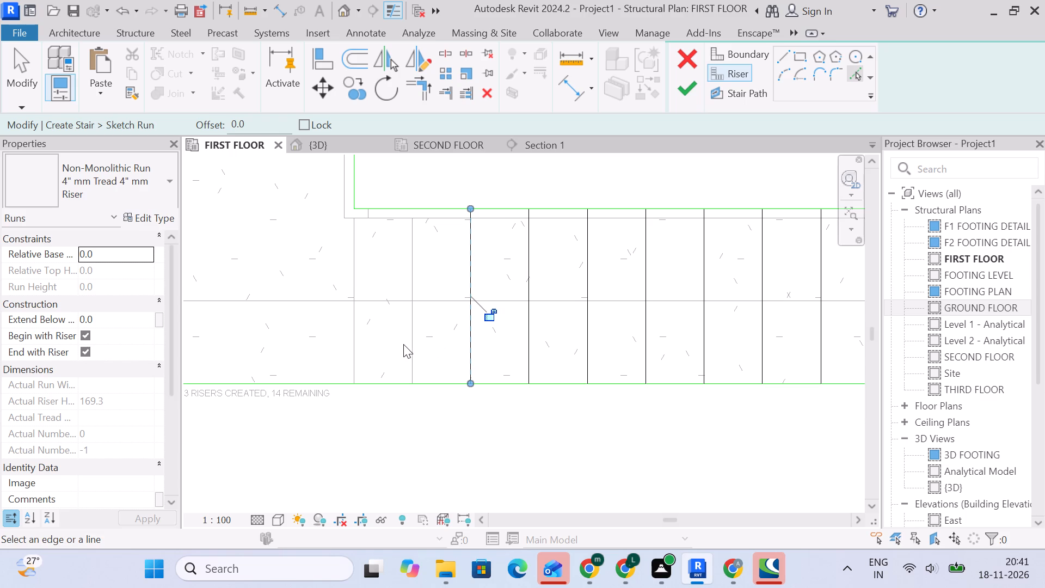
pyautogui.click(407, 344)
pyautogui.click(355, 338)
# Trace the first six linked riser edges of the upper flight as riser lines, starting at the landing.
pyautogui.moveTo(385, 338); pyautogui.dragTo(491, 343, button='middle')
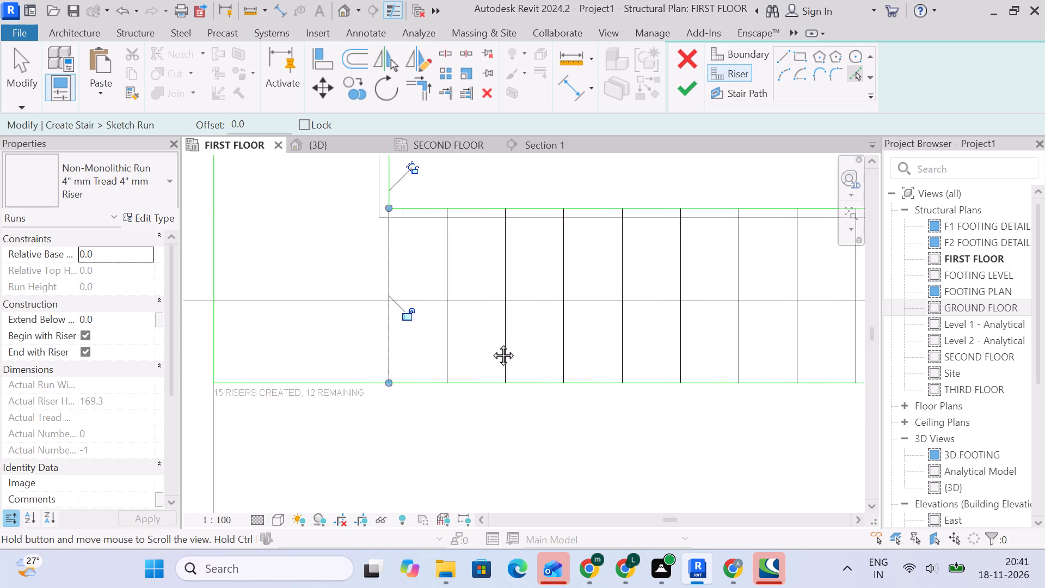
pyautogui.moveTo(491, 343); pyautogui.dragTo(718, 469, button='middle')
pyautogui.scroll(-4, 694, 427)
pyautogui.moveTo(693, 426); pyautogui.dragTo(631, 480, button='middle')
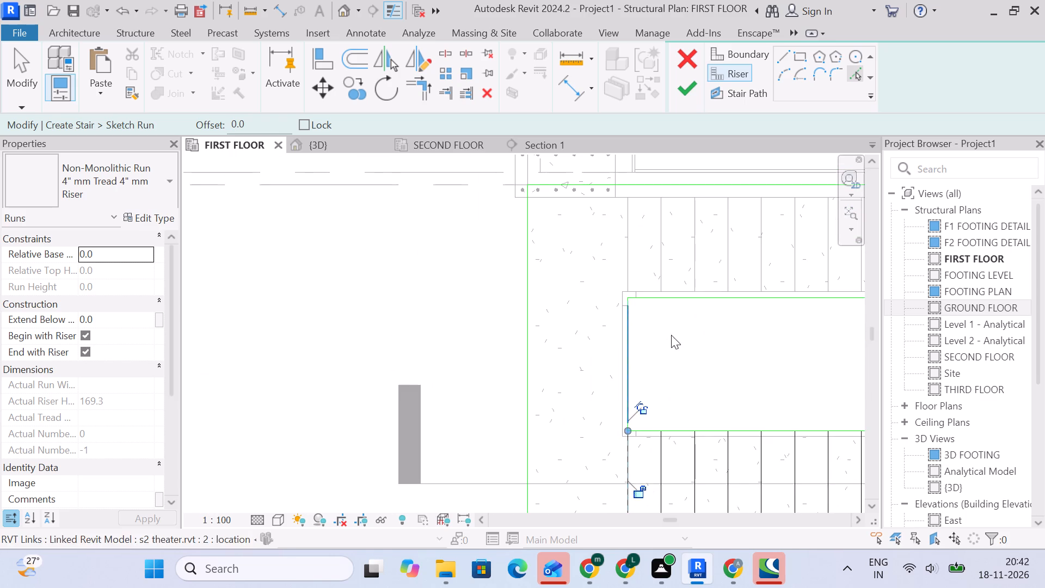
pyautogui.scroll(-4, 671, 335)
pyautogui.moveTo(679, 335); pyautogui.dragTo(540, 406, button='middle')
pyautogui.scroll(4, 536, 384)
pyautogui.scroll(4, 476, 369)
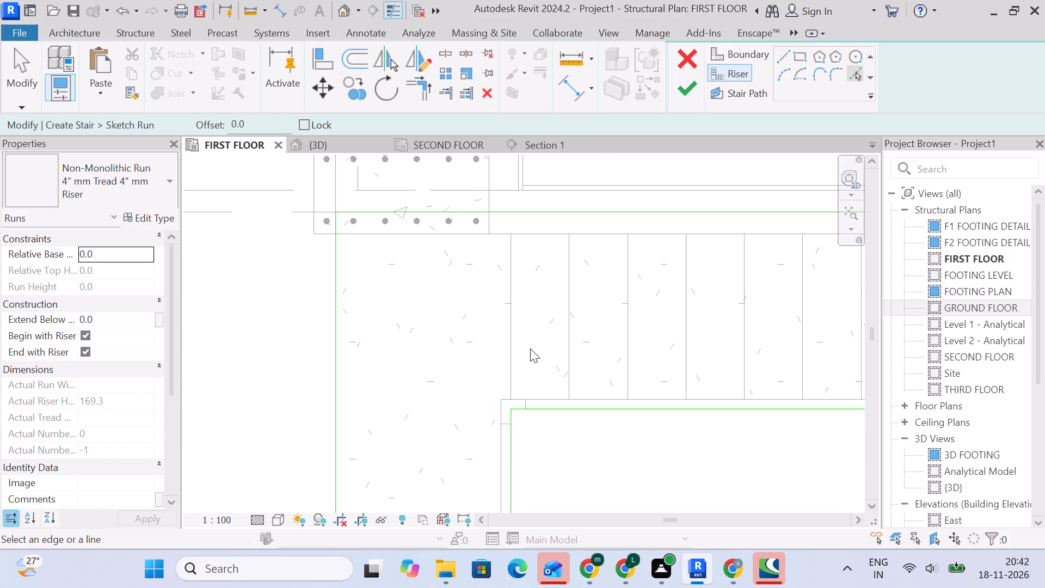
pyautogui.click(517, 345)
pyautogui.click(567, 339)
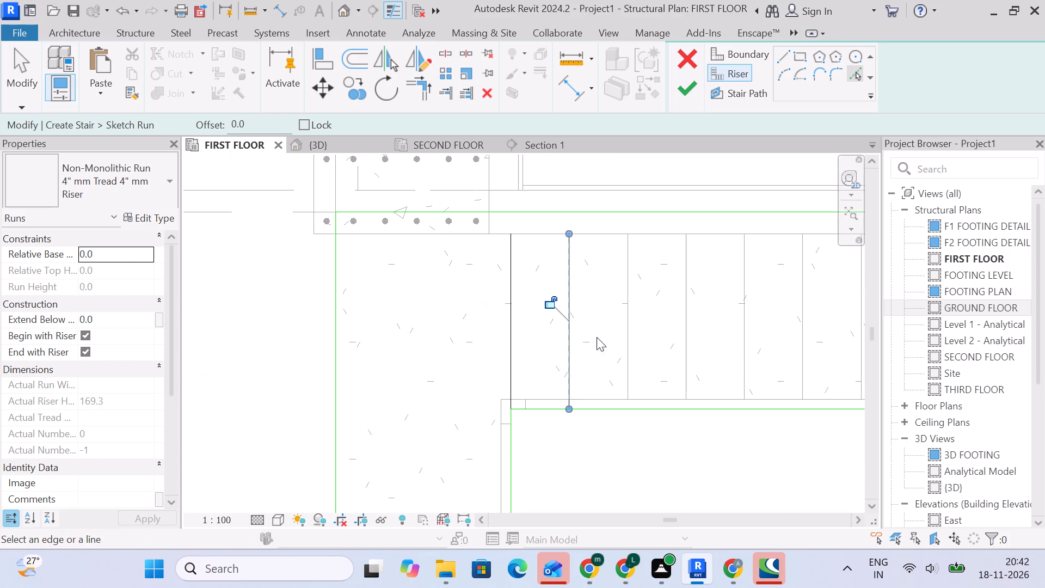
pyautogui.click(629, 333)
pyautogui.moveTo(720, 324); pyautogui.dragTo(485, 326, button='middle')
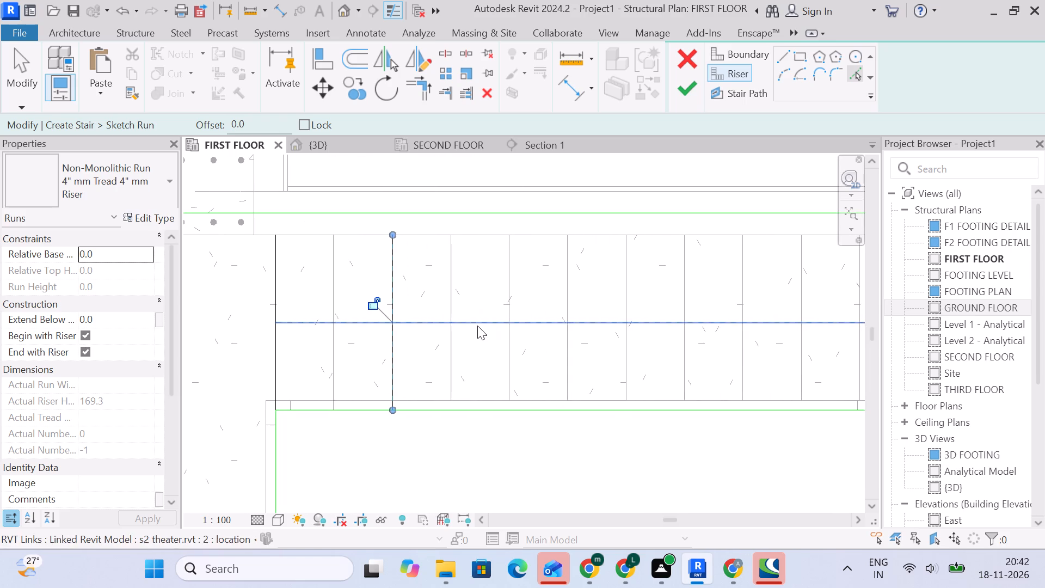
pyautogui.click(457, 347)
pyautogui.click(514, 340)
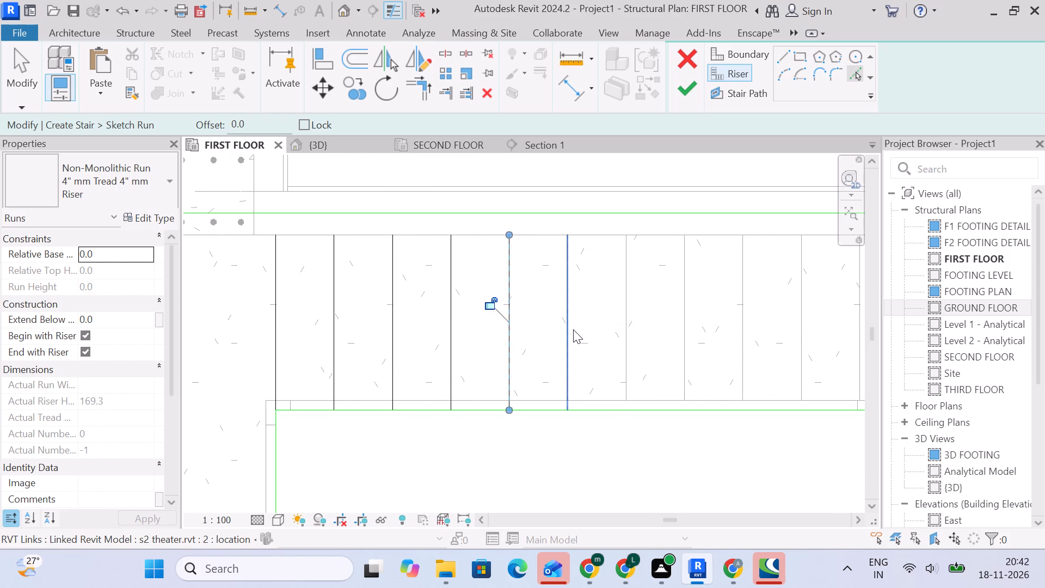
pyautogui.click(573, 329)
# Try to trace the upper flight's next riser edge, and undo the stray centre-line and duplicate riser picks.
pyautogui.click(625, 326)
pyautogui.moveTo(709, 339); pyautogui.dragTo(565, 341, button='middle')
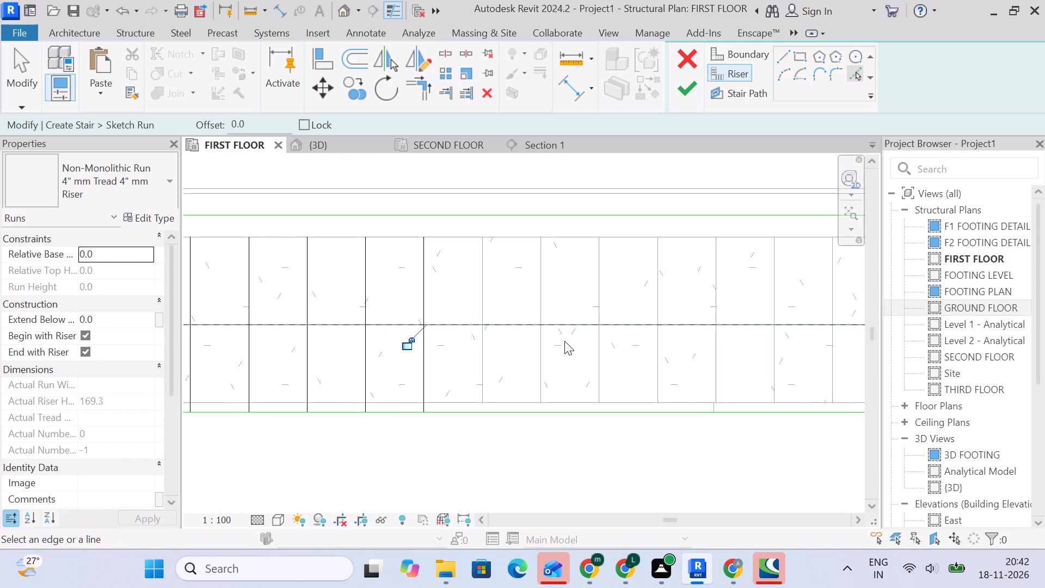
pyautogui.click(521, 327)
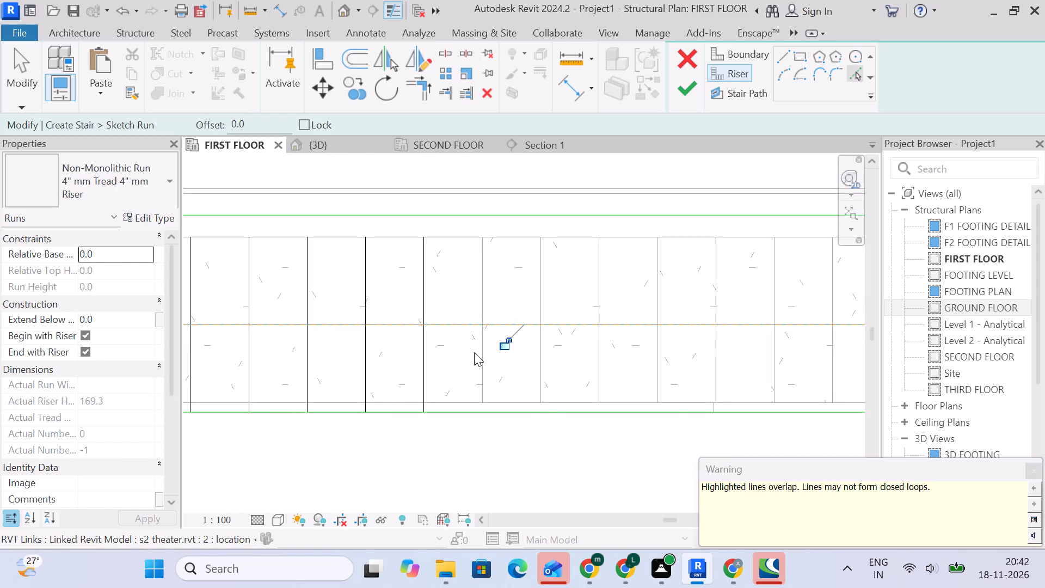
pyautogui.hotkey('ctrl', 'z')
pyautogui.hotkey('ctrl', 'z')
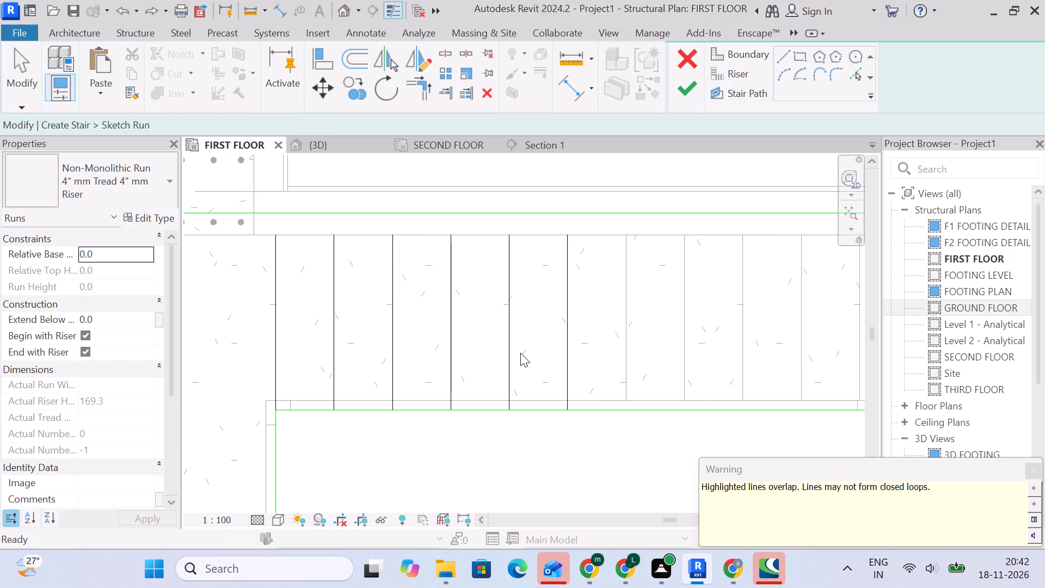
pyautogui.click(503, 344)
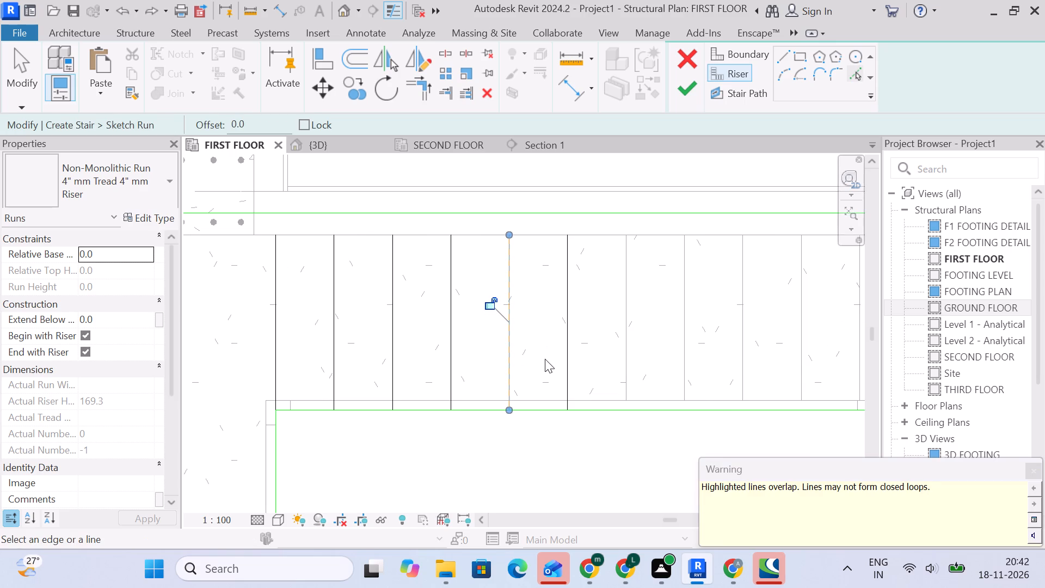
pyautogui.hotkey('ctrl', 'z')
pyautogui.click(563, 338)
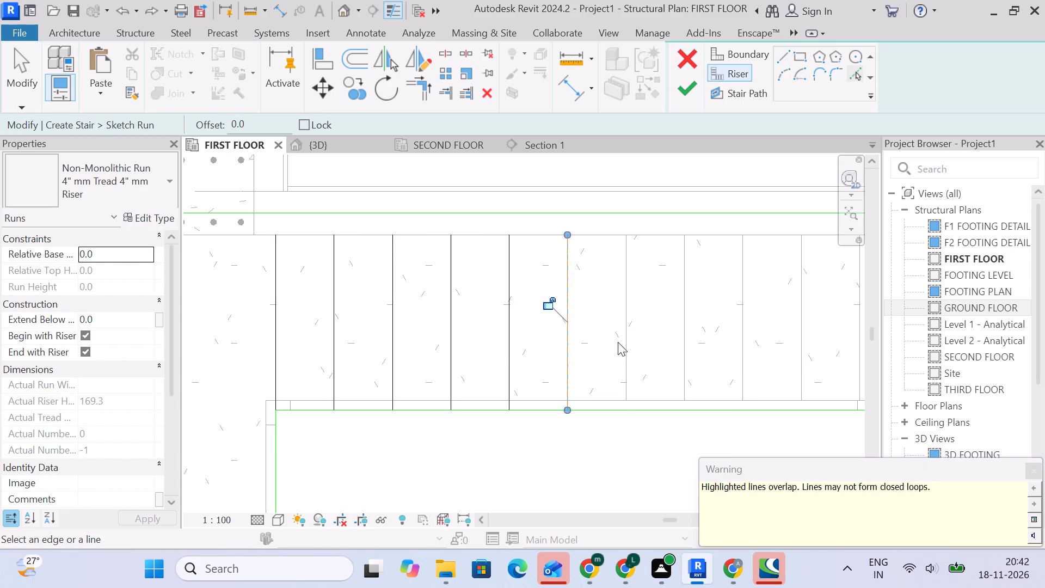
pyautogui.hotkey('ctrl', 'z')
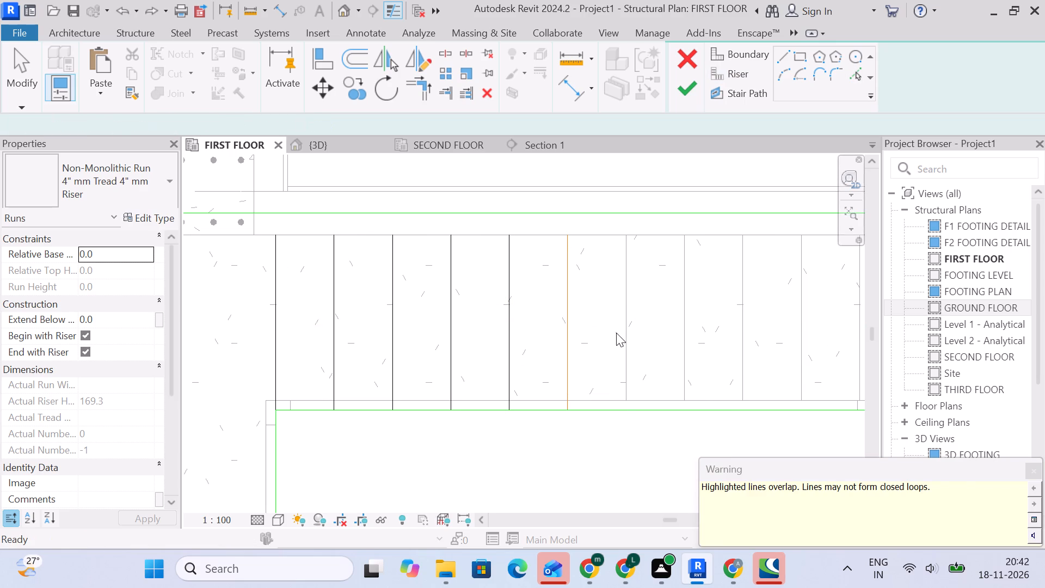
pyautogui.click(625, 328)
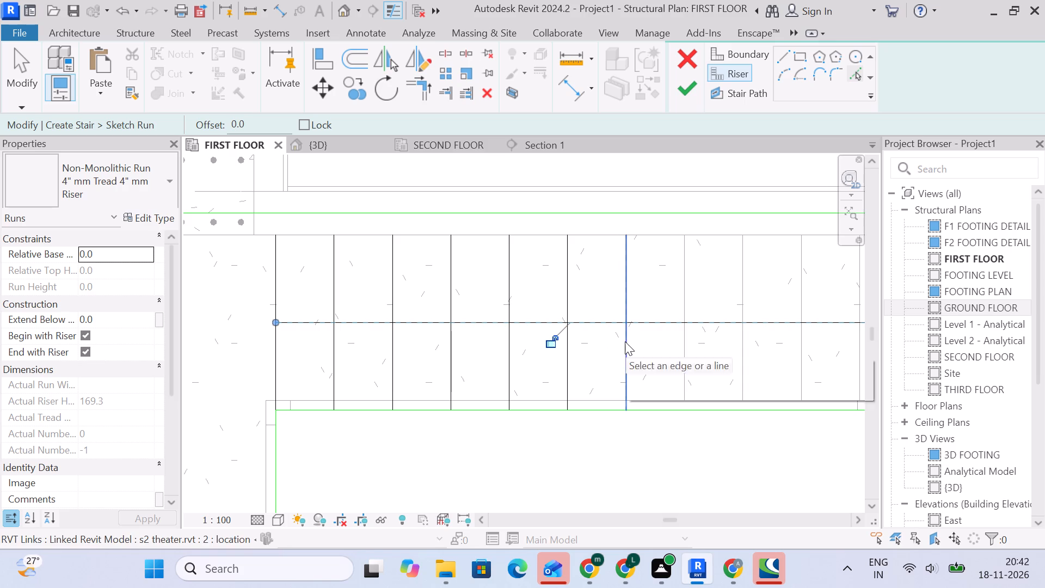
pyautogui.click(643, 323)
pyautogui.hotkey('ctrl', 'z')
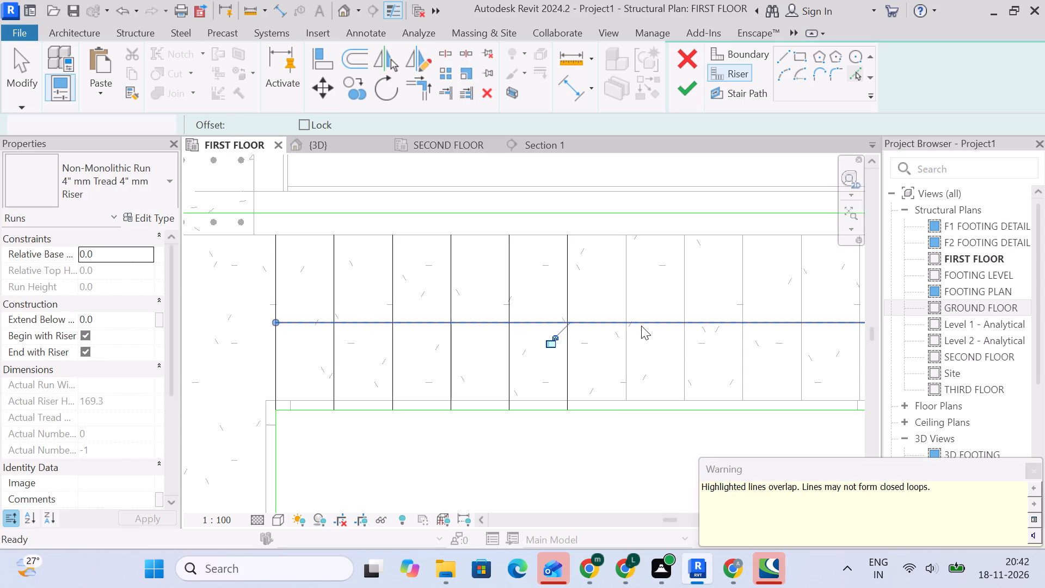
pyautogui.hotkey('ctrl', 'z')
# Trace the upper flight's remaining nine riser edges as riser lines, through to its open end.
pyautogui.click(621, 357)
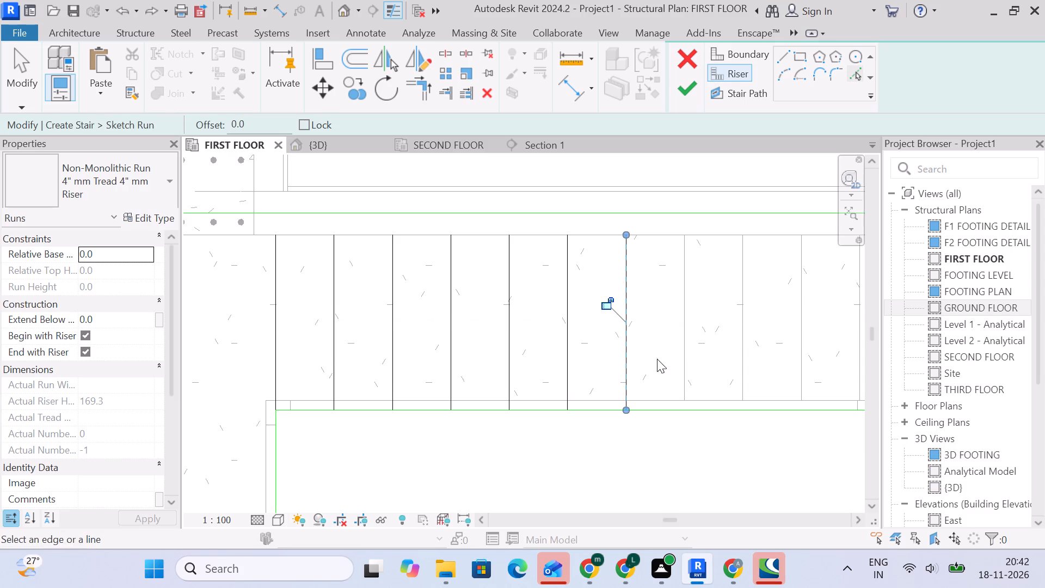
pyautogui.moveTo(648, 356); pyautogui.dragTo(488, 356, button='middle')
pyautogui.click(527, 358)
pyautogui.click(583, 354)
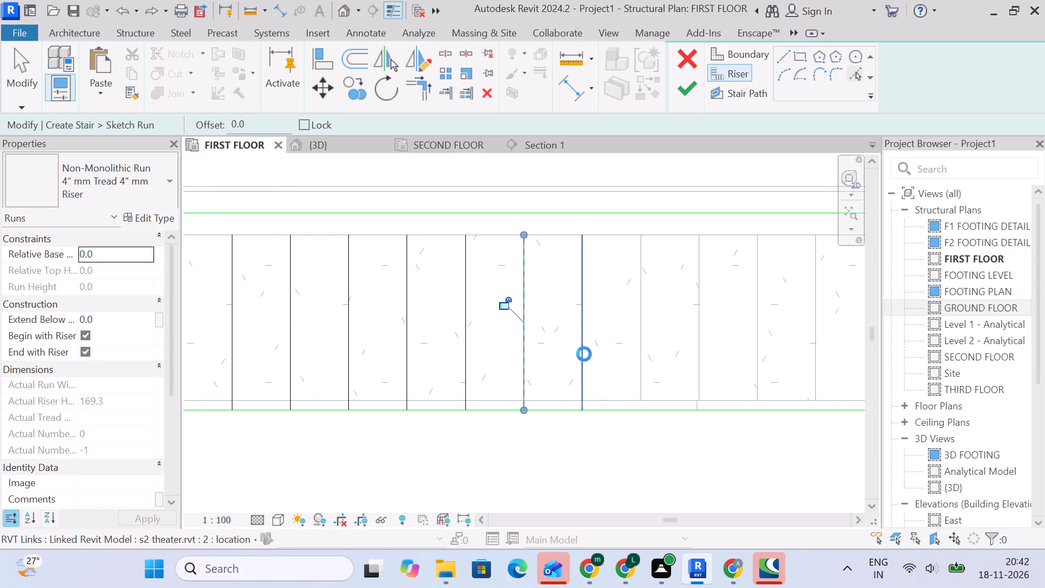
pyautogui.moveTo(642, 364); pyautogui.dragTo(494, 369, button='middle')
pyautogui.moveTo(494, 369); pyautogui.dragTo(500, 367)
pyautogui.click(552, 361)
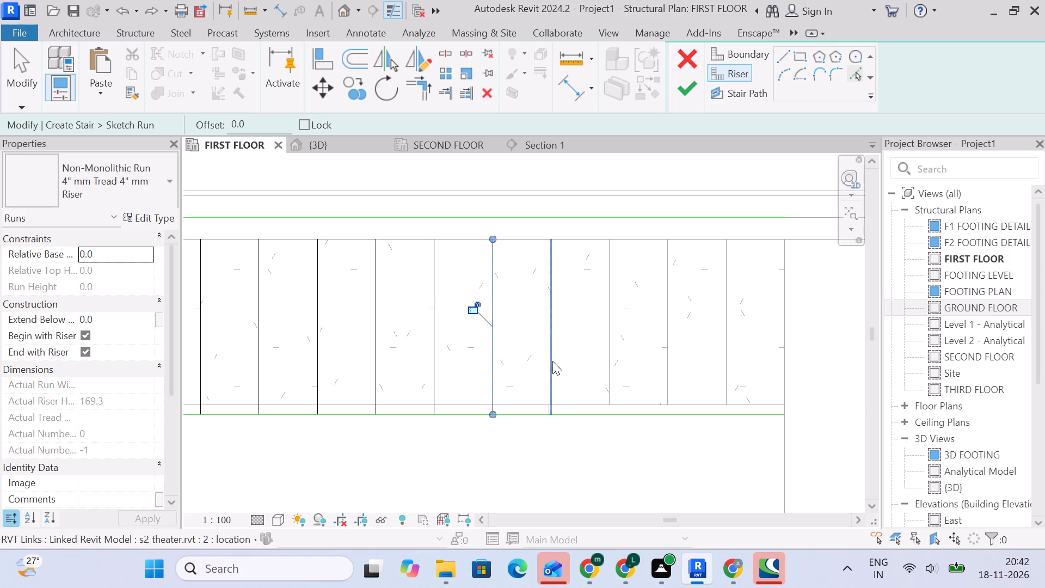
pyautogui.click(614, 362)
pyautogui.click(665, 361)
pyautogui.click(734, 370)
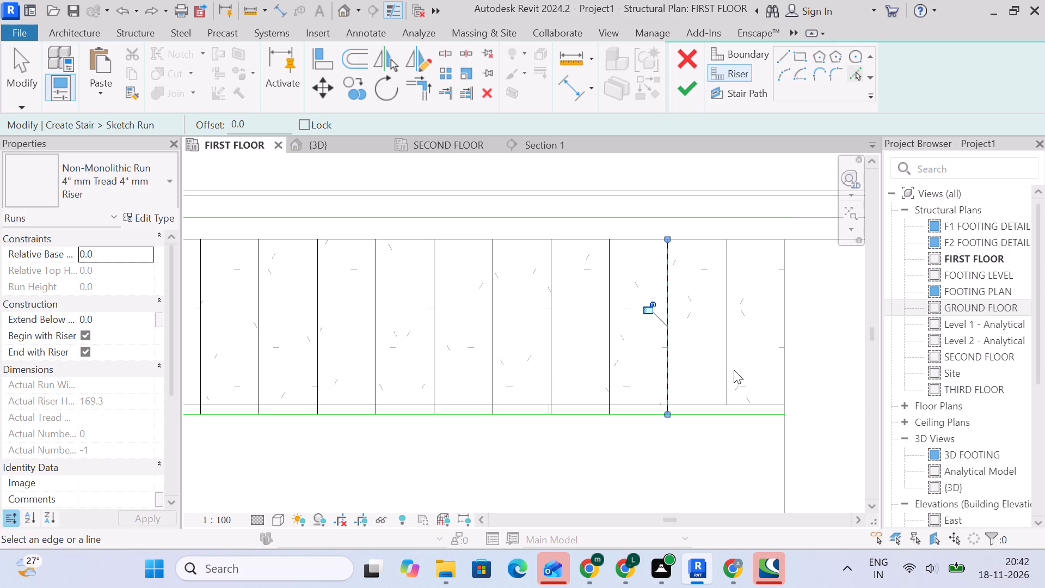
pyautogui.click(730, 370)
pyautogui.click(788, 370)
pyautogui.scroll(-4, 792, 381)
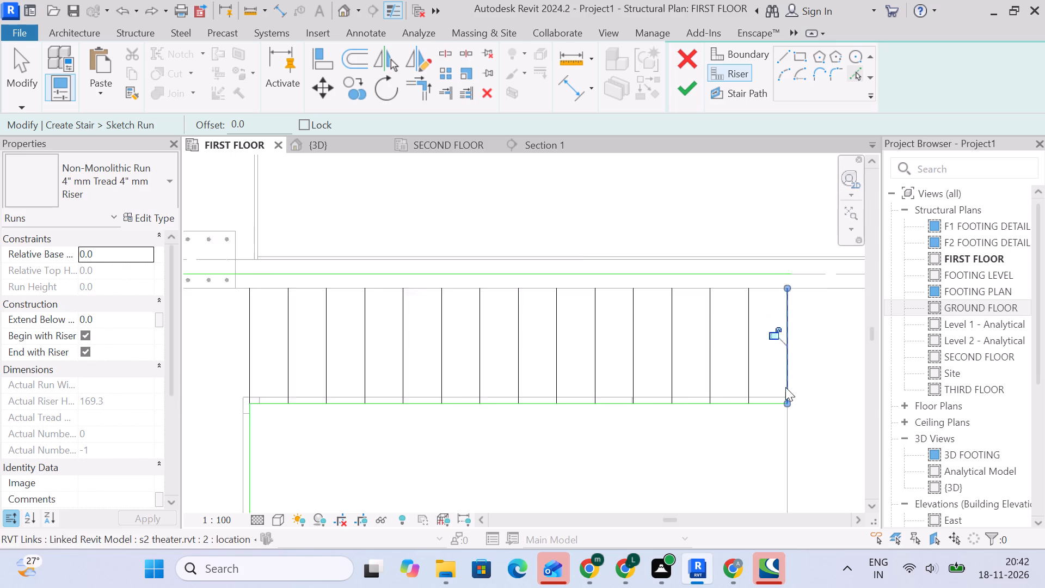
pyautogui.moveTo(785, 387); pyautogui.dragTo(669, 298, button='middle')
pyautogui.scroll(-4, 637, 292)
pyautogui.moveTo(645, 304); pyautogui.dragTo(682, 308, button='middle')
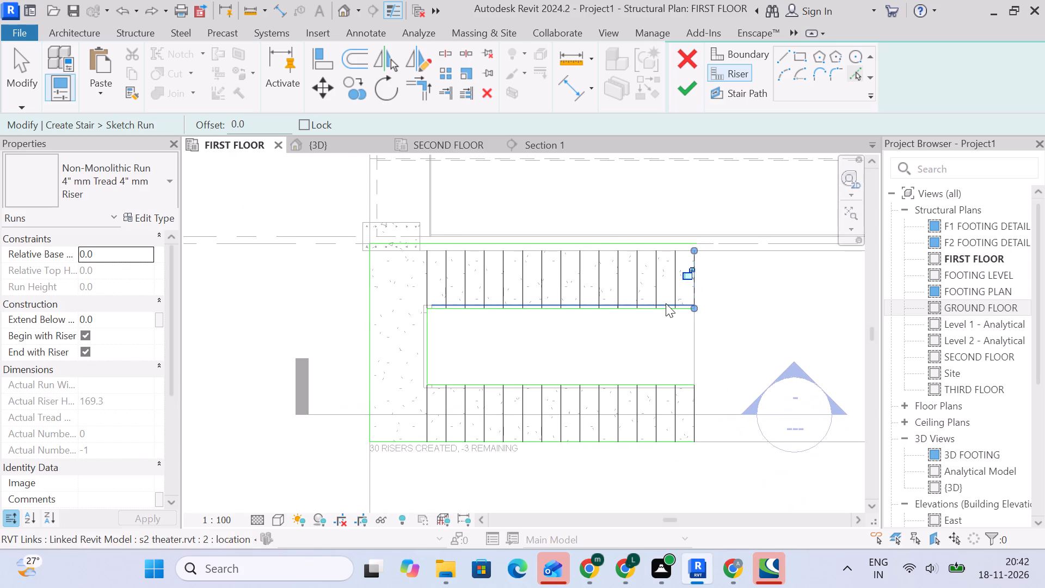
pyautogui.press('Escape')
pyautogui.scroll(-3, 698, 335)
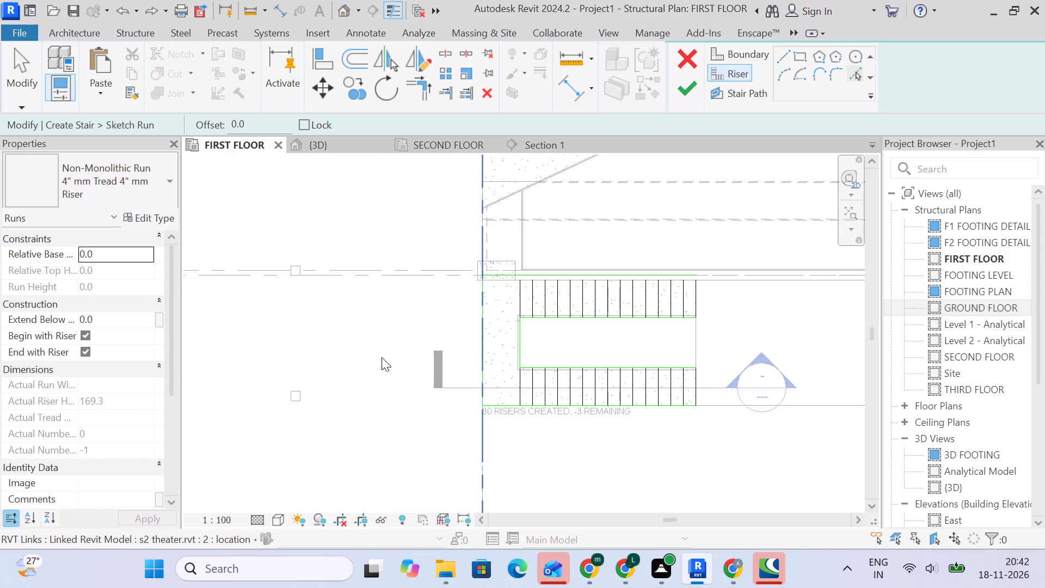
# Draw the stair path's first straight segment from the midpoint of the upper flight's open-end riser along the flight into the landing.
pyautogui.click(737, 93)
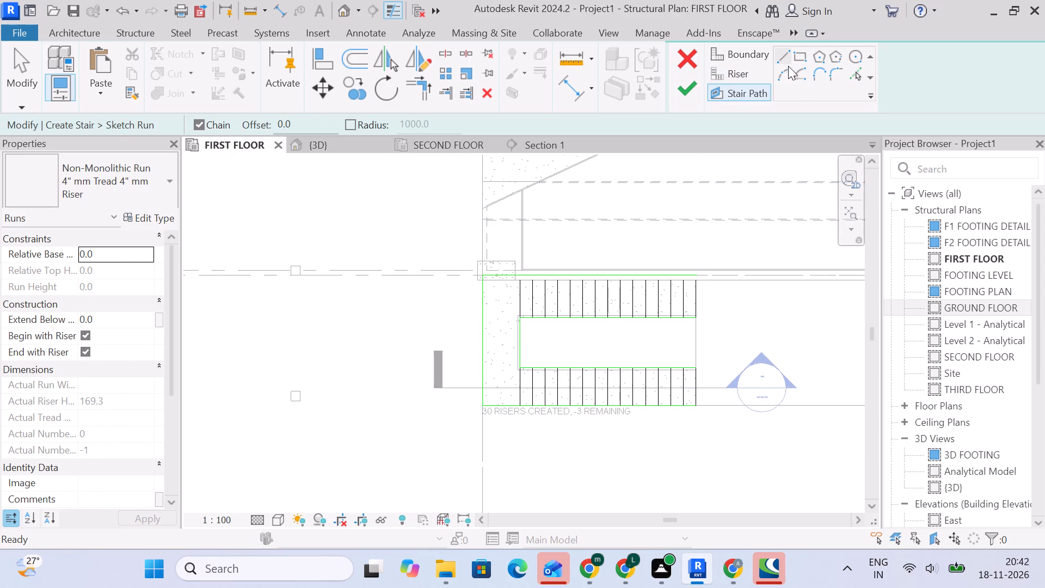
pyautogui.click(784, 57)
pyautogui.scroll(9, 707, 376)
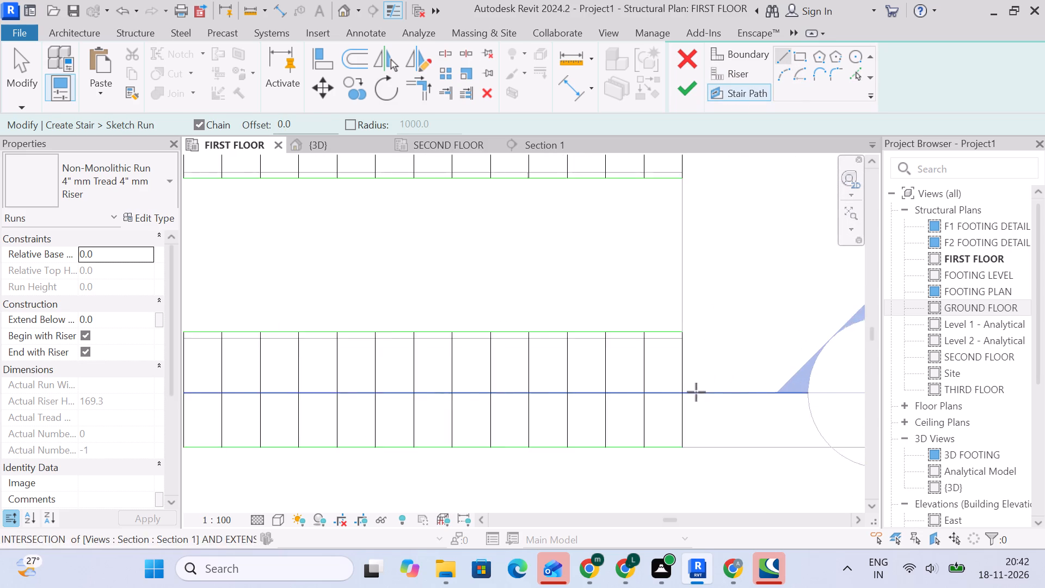
pyautogui.scroll(4, 684, 396)
pyautogui.scroll(-4, 678, 393)
pyautogui.scroll(4, 678, 393)
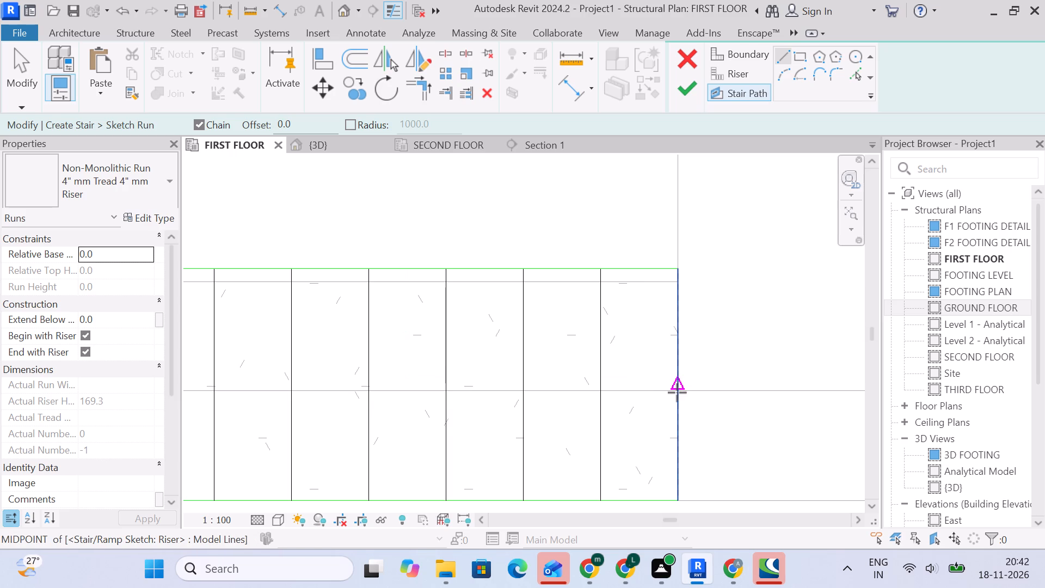
pyautogui.scroll(-4, 687, 376)
pyautogui.moveTo(685, 379); pyautogui.dragTo(722, 469, button='middle')
pyautogui.scroll(1, 729, 279)
pyautogui.scroll(-2, 729, 284)
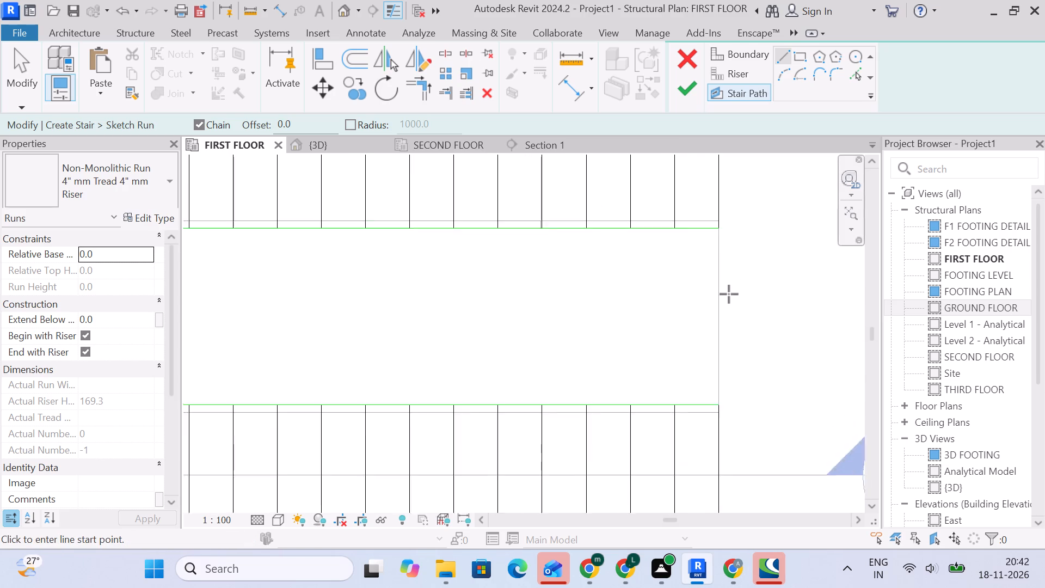
pyautogui.scroll(-1, 729, 294)
pyautogui.moveTo(729, 296); pyautogui.dragTo(733, 369, button='middle')
pyautogui.scroll(-4, 718, 360)
pyautogui.moveTo(726, 367); pyautogui.dragTo(562, 334, button='middle')
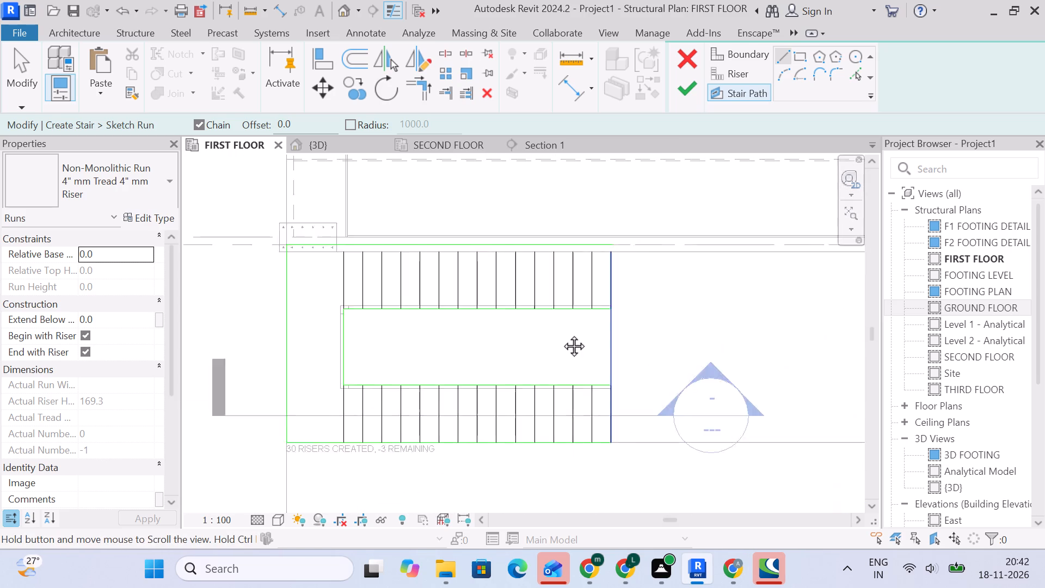
pyautogui.moveTo(562, 334); pyautogui.dragTo(561, 334, button='middle')
pyautogui.moveTo(561, 334); pyautogui.dragTo(640, 385, button='middle')
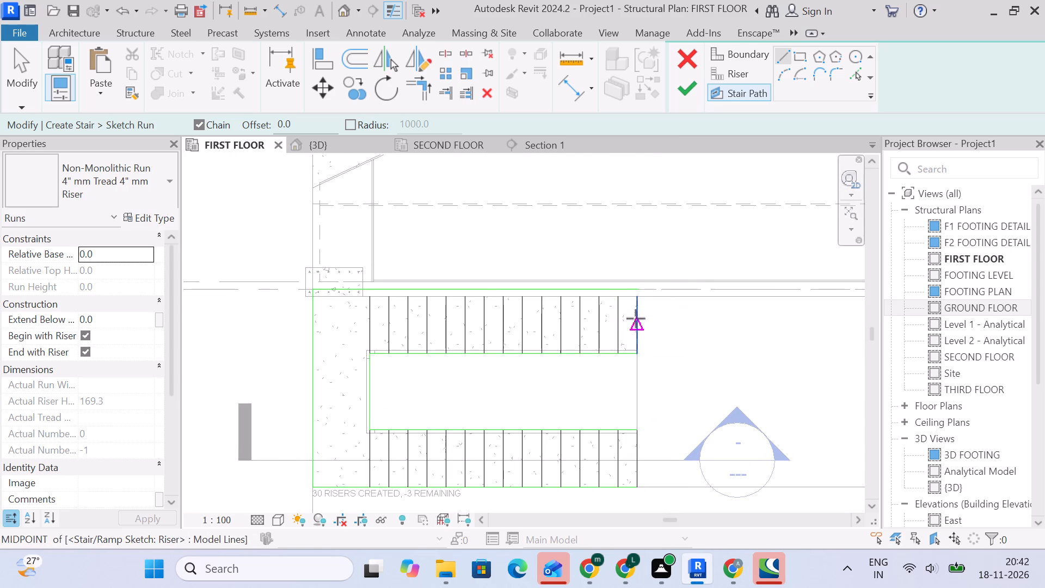
pyautogui.scroll(10, 636, 318)
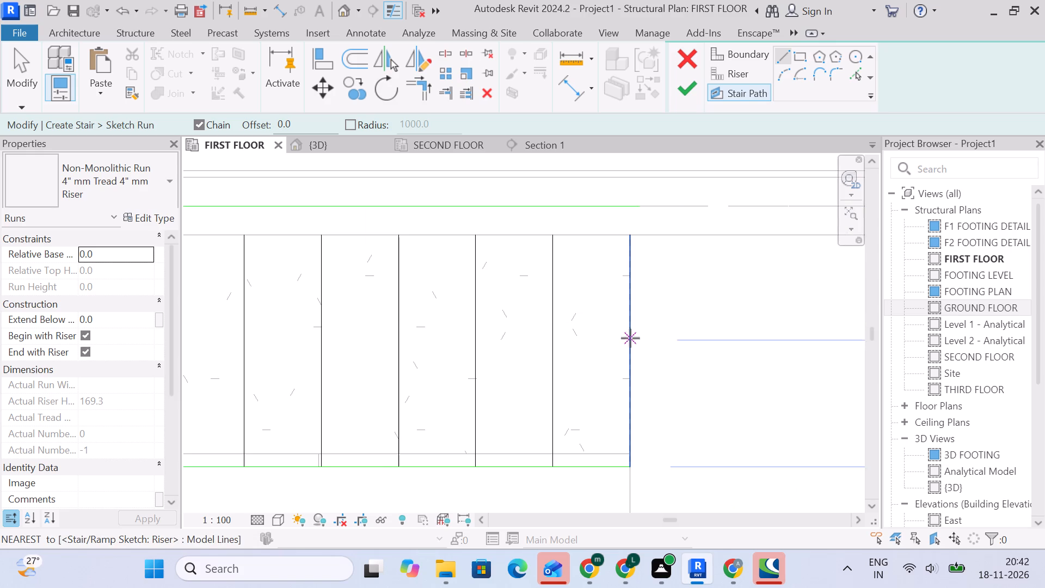
pyautogui.click(630, 352)
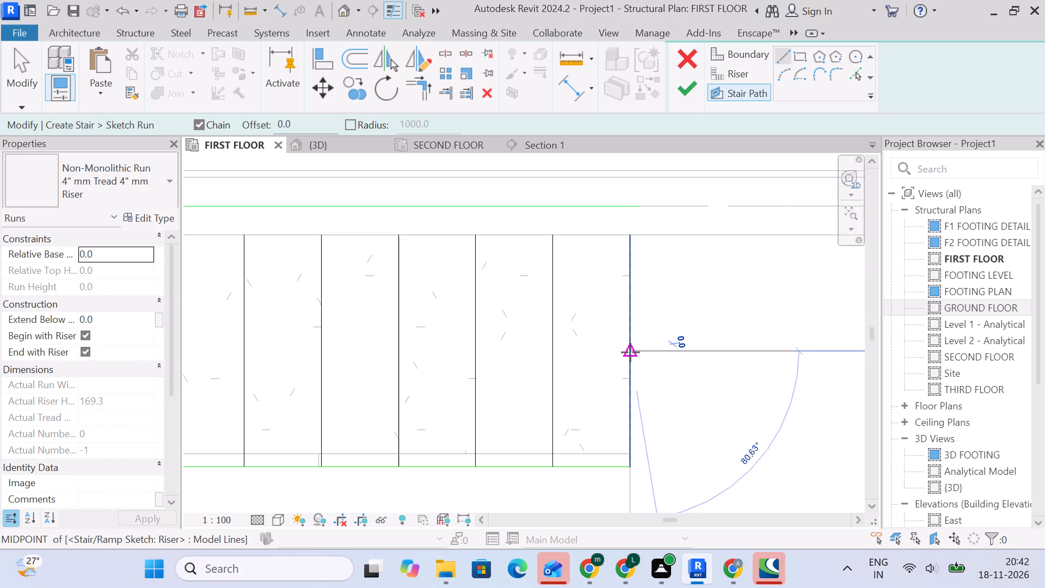
pyautogui.scroll(-5, 429, 351)
pyautogui.moveTo(429, 351); pyautogui.dragTo(727, 334, button='middle')
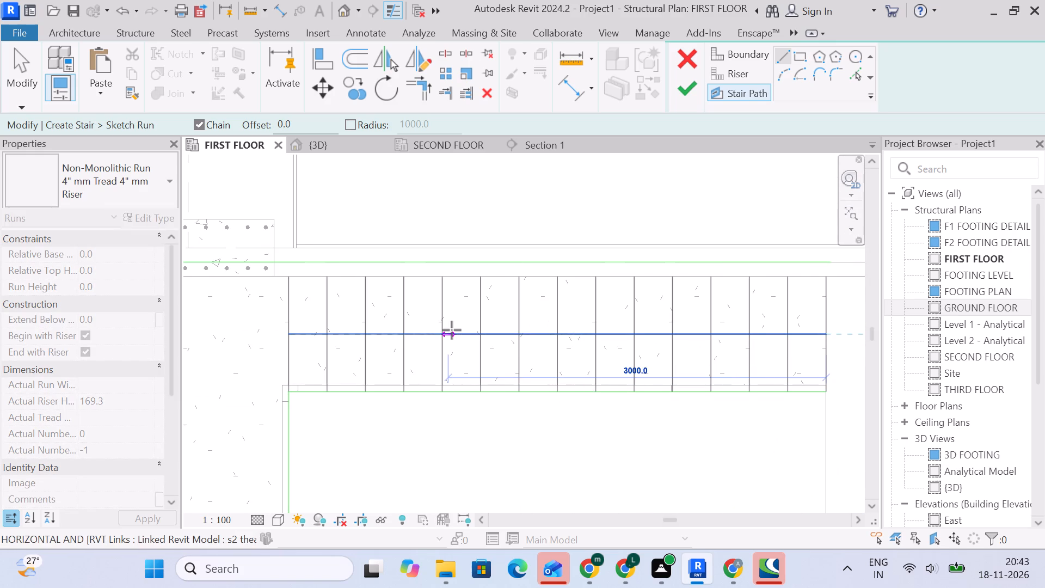
pyautogui.scroll(-19, 452, 330)
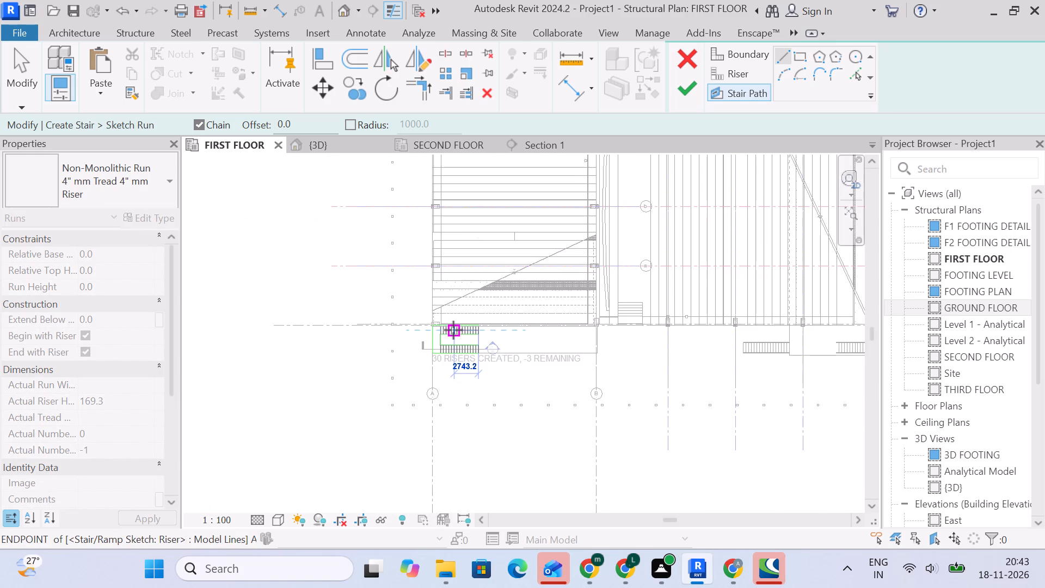
pyautogui.scroll(17, 453, 330)
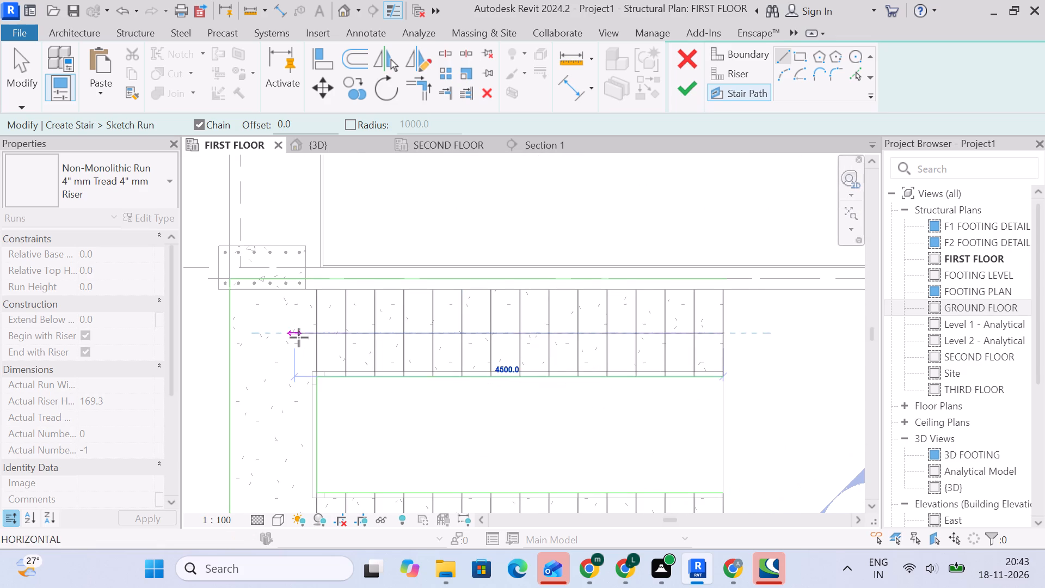
pyautogui.moveTo(299, 338); pyautogui.dragTo(574, 299, button='middle')
pyautogui.scroll(3, 572, 298)
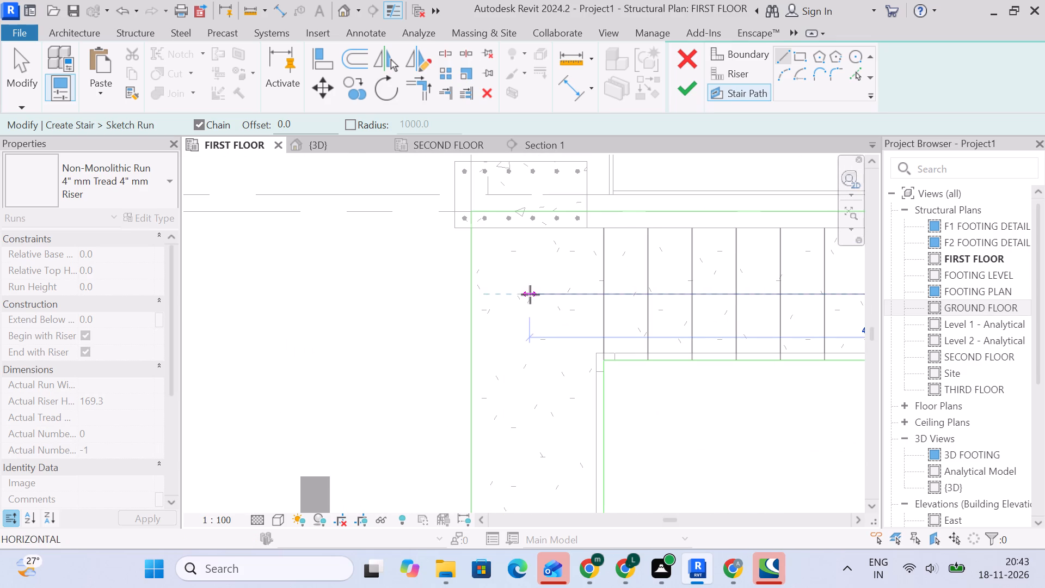
pyautogui.click(537, 295)
# Continue the stair path across the landing and along the lower flight to its open-end riser.
pyautogui.scroll(-5, 544, 401)
pyautogui.moveTo(546, 405); pyautogui.dragTo(505, 237, button='middle')
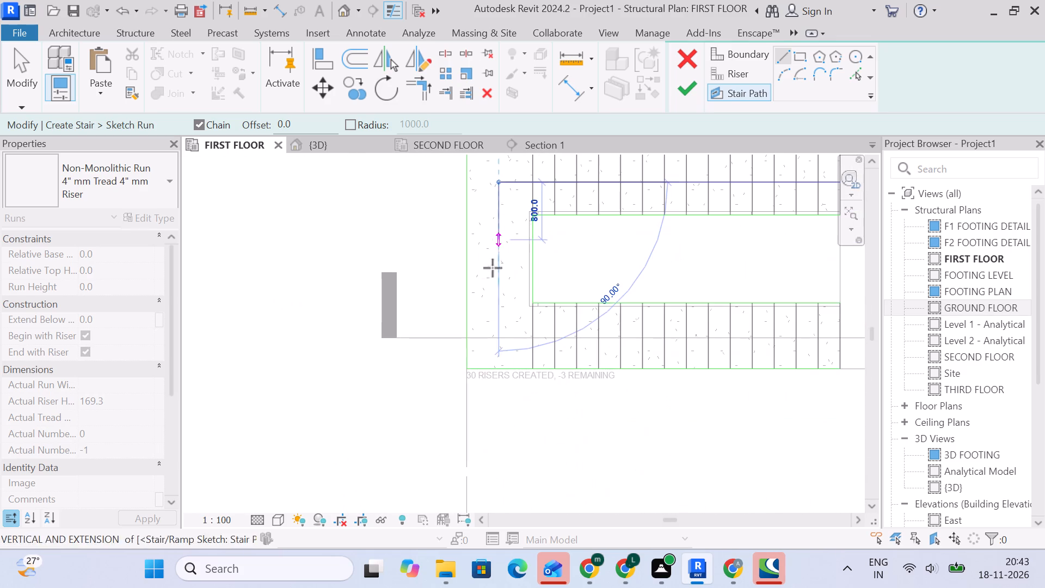
pyautogui.scroll(4, 493, 345)
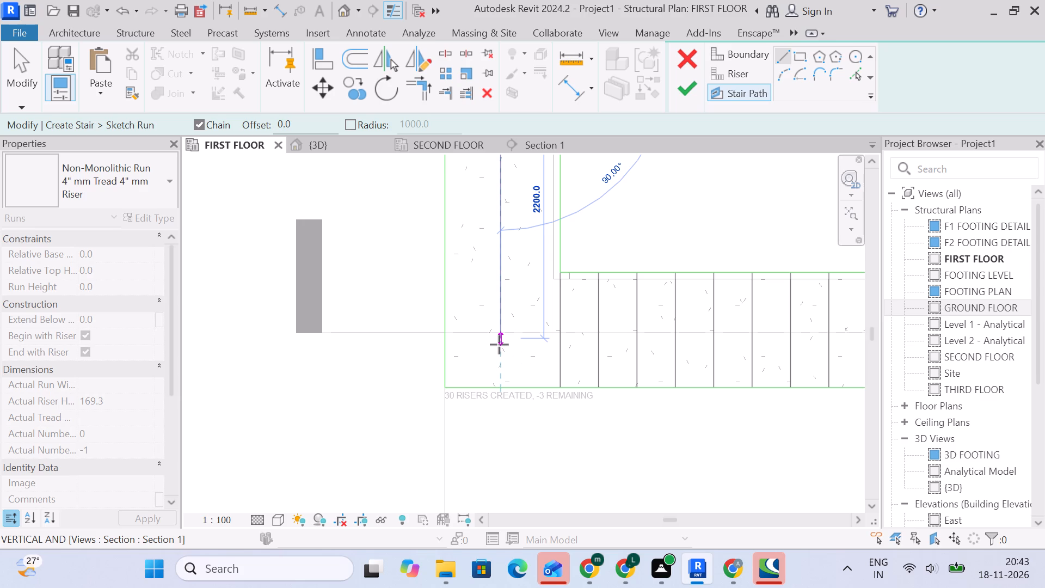
pyautogui.scroll(-4, 500, 347)
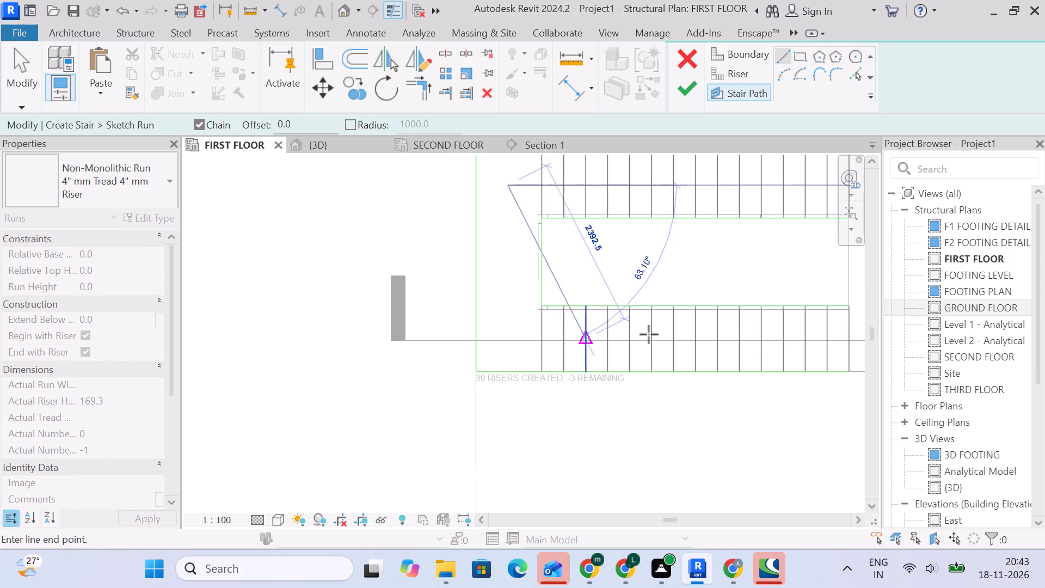
pyautogui.scroll(9, 525, 346)
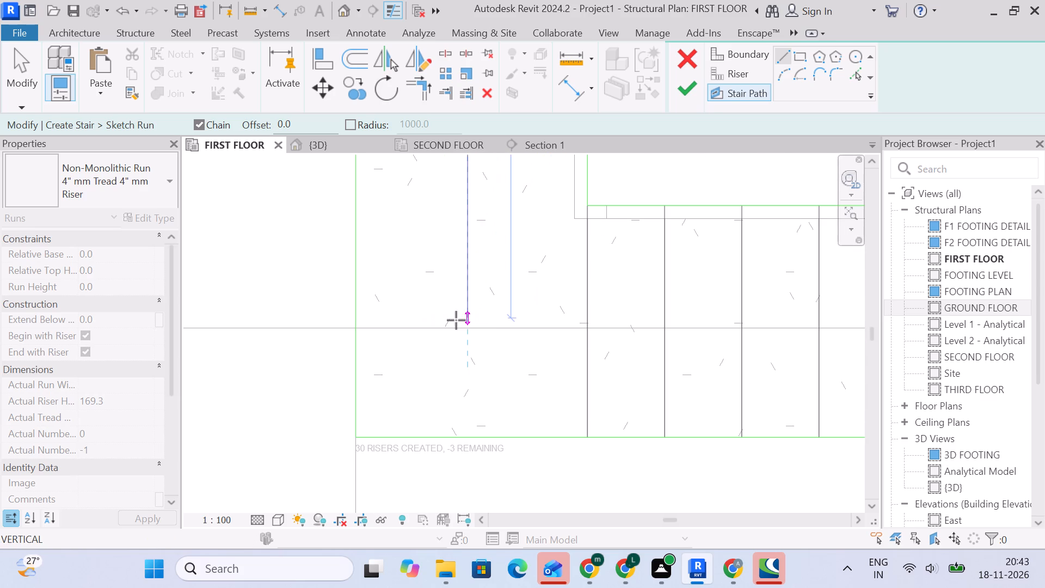
pyautogui.moveTo(466, 320); pyautogui.dragTo(472, 320)
pyautogui.scroll(-4, 704, 305)
pyautogui.moveTo(731, 317); pyautogui.dragTo(552, 318, button='middle')
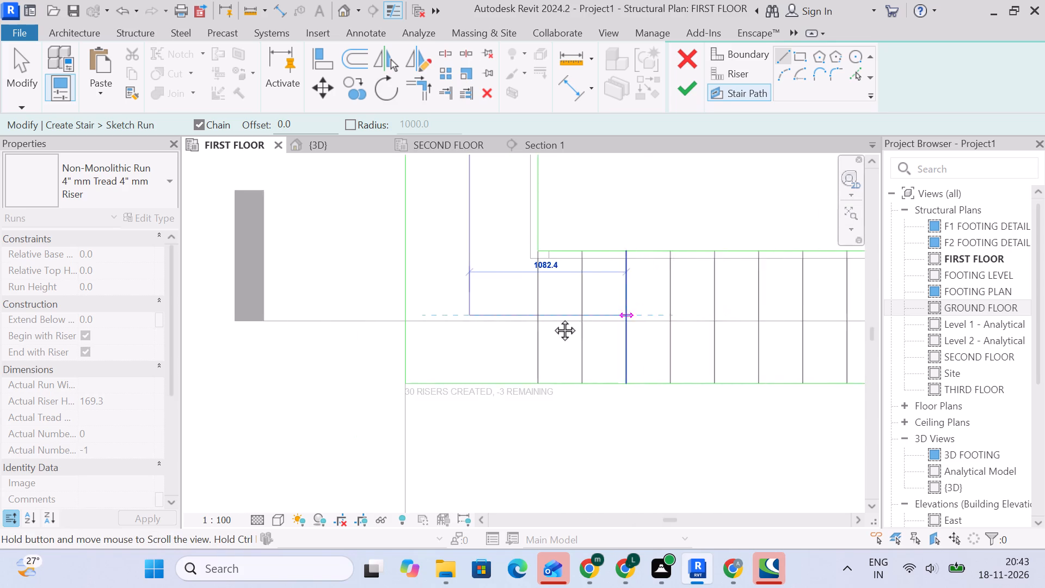
pyautogui.moveTo(552, 318); pyautogui.dragTo(444, 318, button='middle')
pyautogui.scroll(-2, 767, 308)
pyautogui.moveTo(767, 309); pyautogui.dragTo(443, 324, button='middle')
pyautogui.scroll(4, 540, 324)
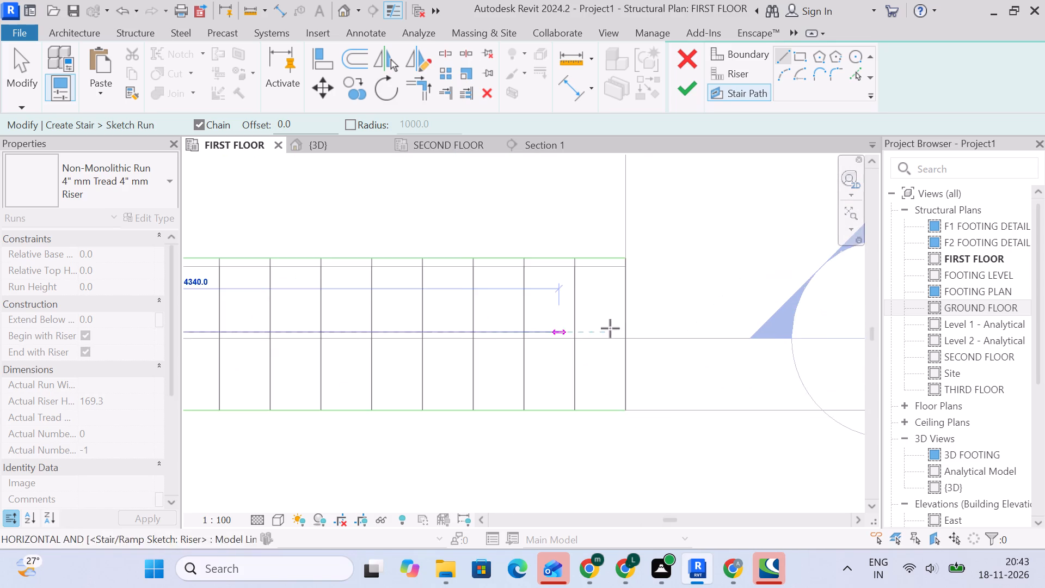
pyautogui.scroll(5, 618, 332)
pyautogui.click(657, 335)
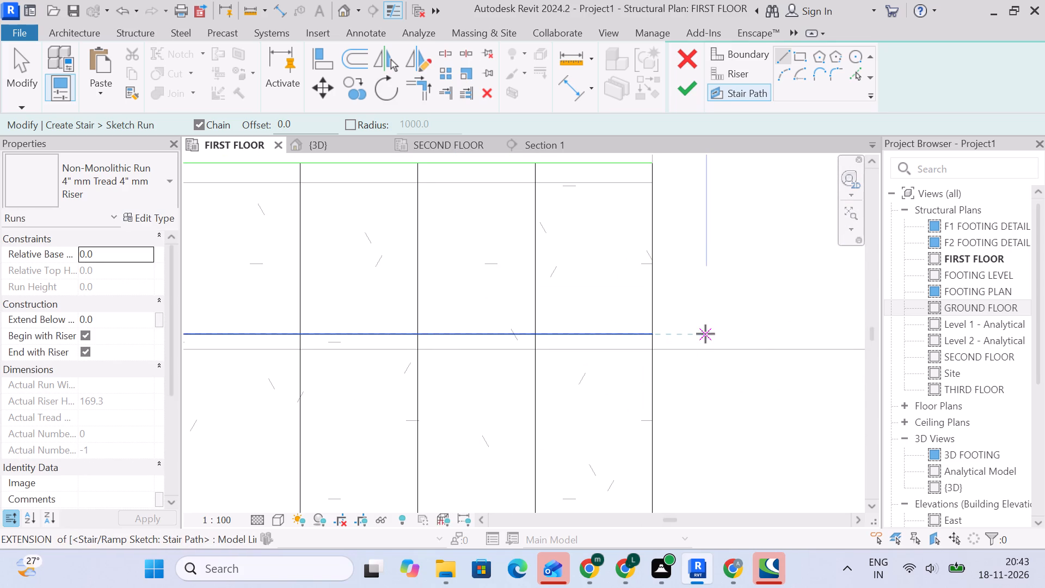
pyautogui.press('Escape')
# Finish the run sketch with its boundaries, risers and stair path.
pyautogui.scroll(-16, 685, 336)
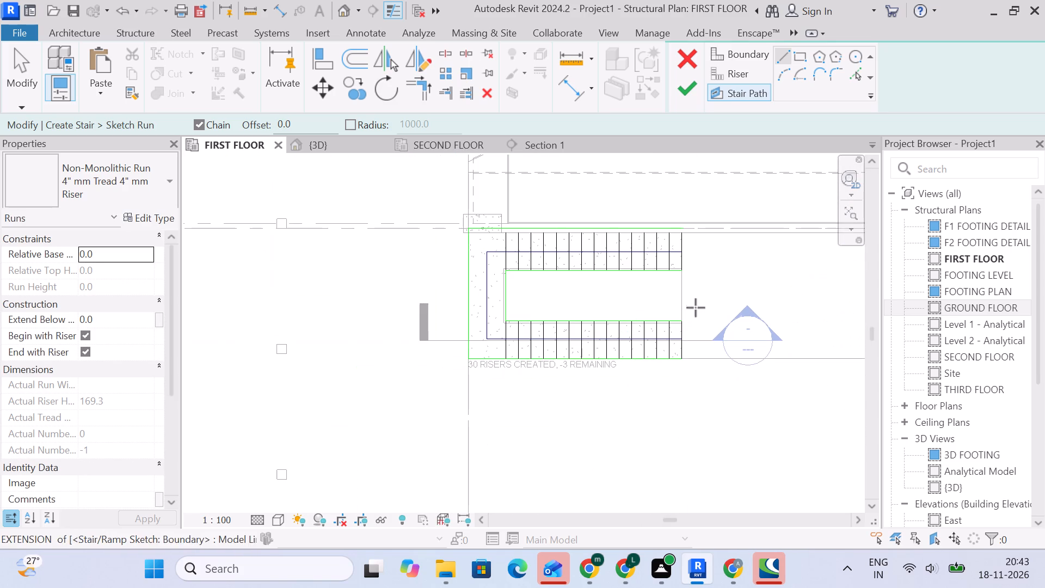
pyautogui.click(685, 99)
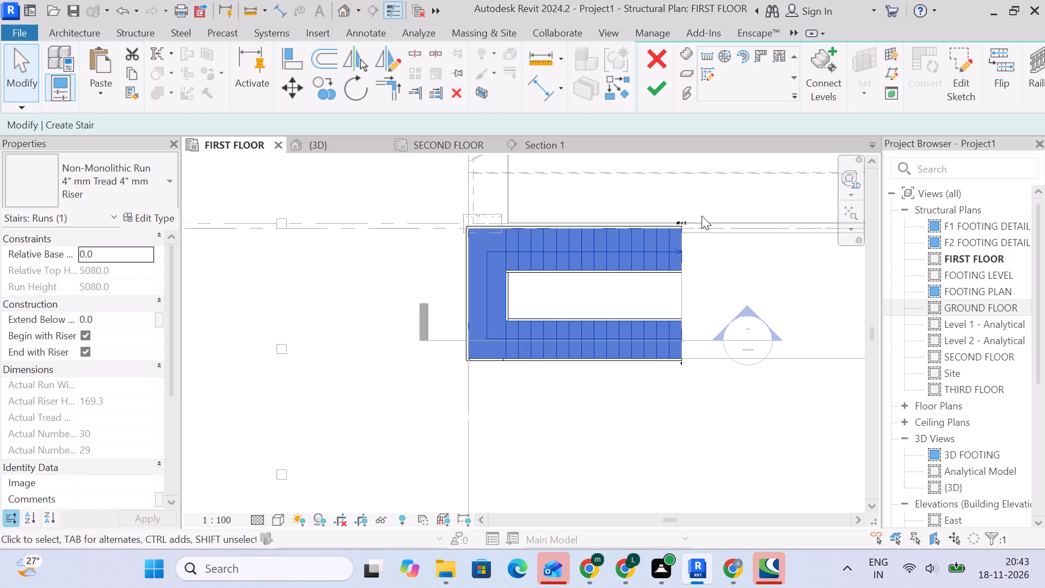
# Delete the three outer 50 mm stringers along the upper flight, the landing's outer edge and the lower flight.
pyautogui.scroll(3, 567, 243)
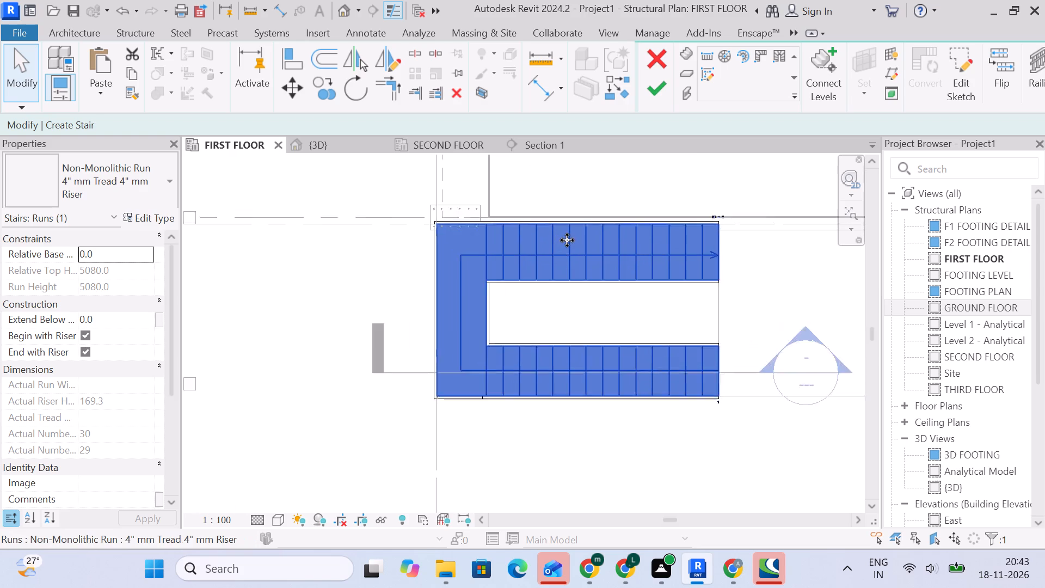
pyautogui.scroll(8, 567, 240)
pyautogui.press('Escape')
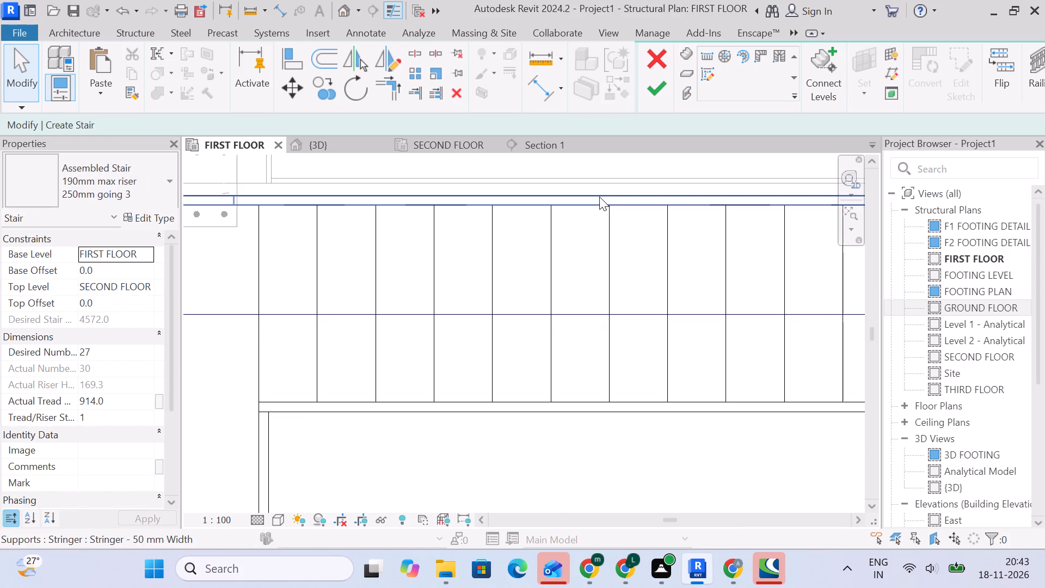
pyautogui.click(599, 197)
pyautogui.press('Delete')
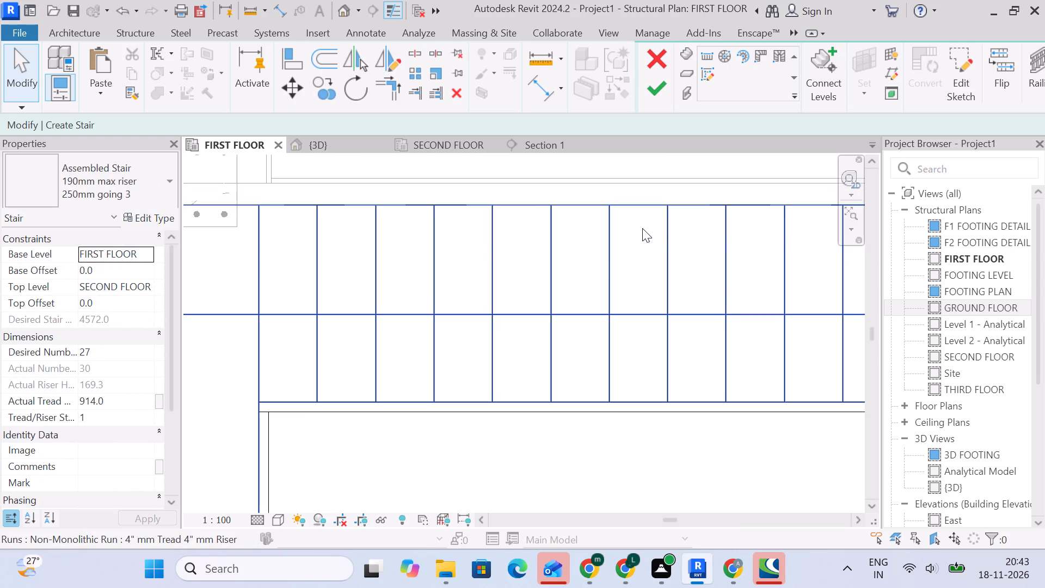
pyautogui.scroll(-5, 660, 269)
pyautogui.scroll(4, 358, 354)
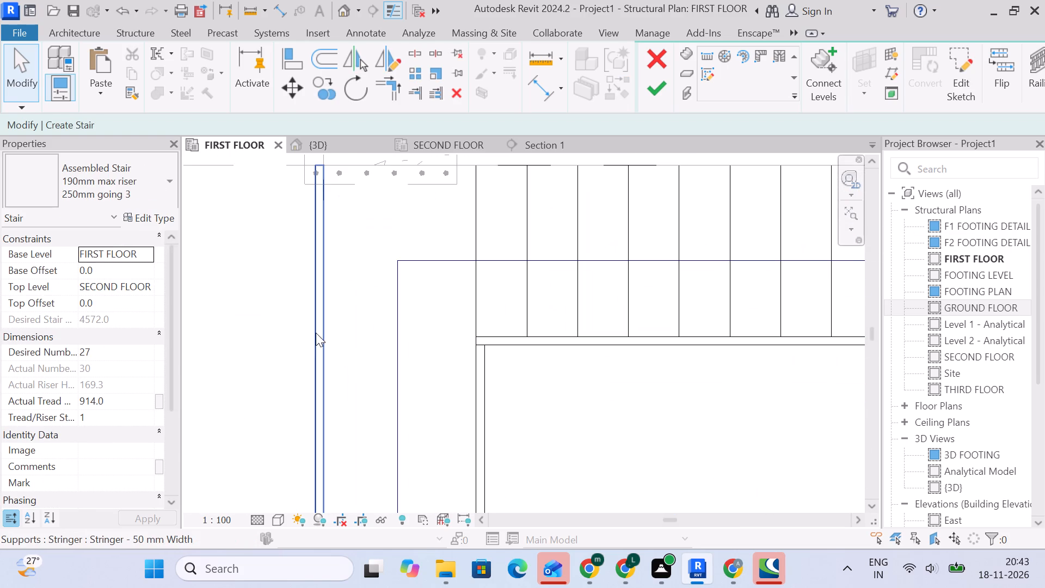
pyautogui.click(316, 333)
pyautogui.scroll(-4, 457, 418)
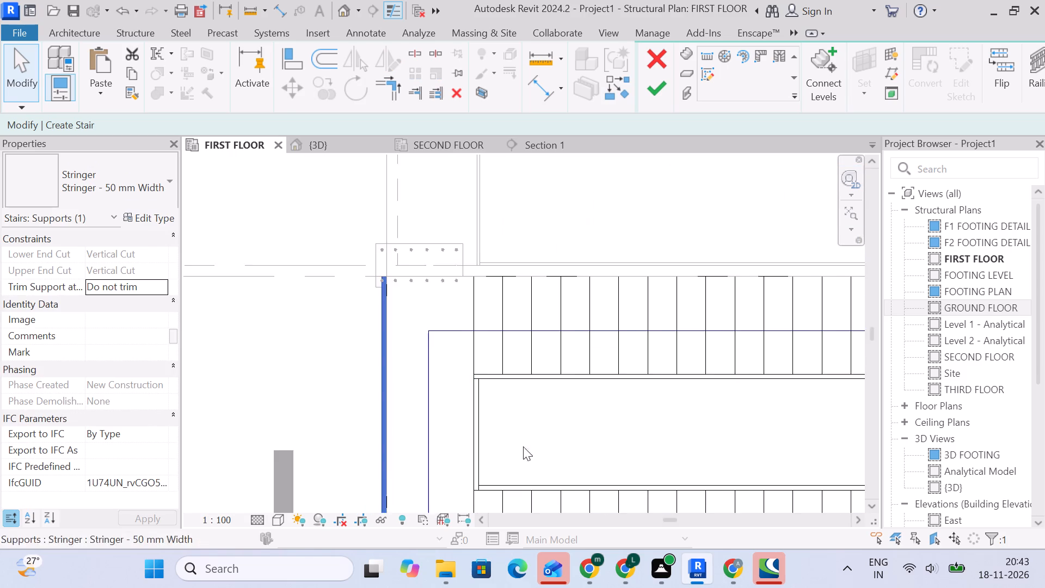
pyautogui.moveTo(524, 446); pyautogui.dragTo(513, 328, button='middle')
pyautogui.press('Delete')
pyautogui.scroll(5, 417, 462)
pyautogui.click(423, 465)
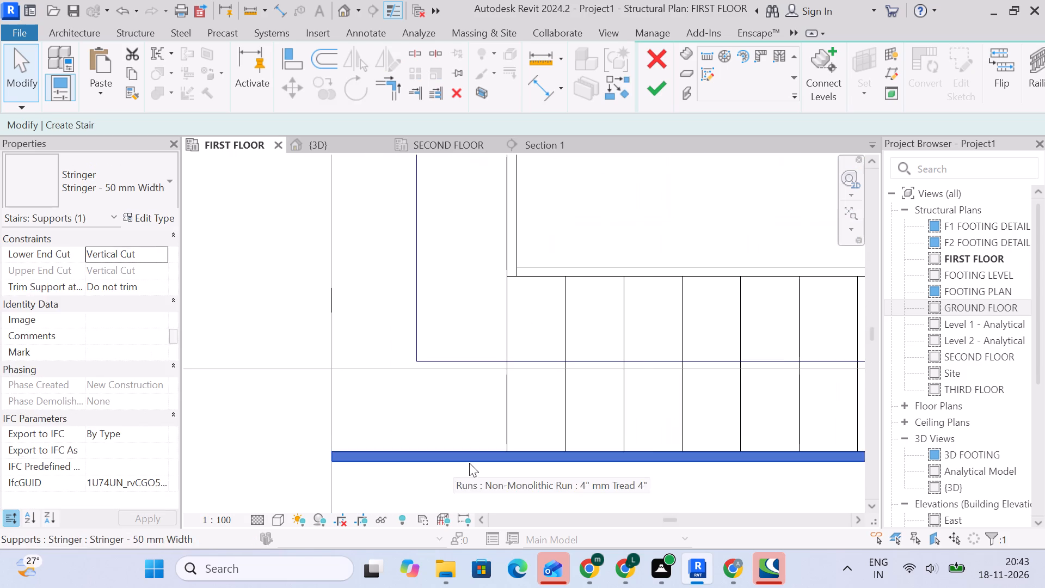
pyautogui.press('Delete')
# Switch to the {3D} view to examine the stair.
pyautogui.scroll(-9, 524, 416)
pyautogui.scroll(-3, 665, 323)
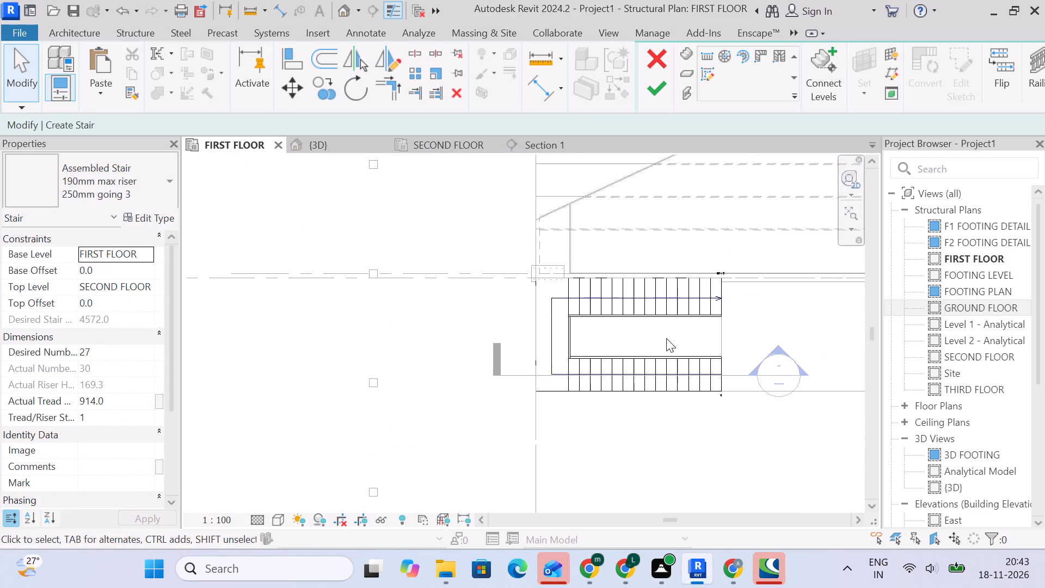
pyautogui.moveTo(666, 338); pyautogui.dragTo(643, 341, button='middle')
pyautogui.click(351, 146)
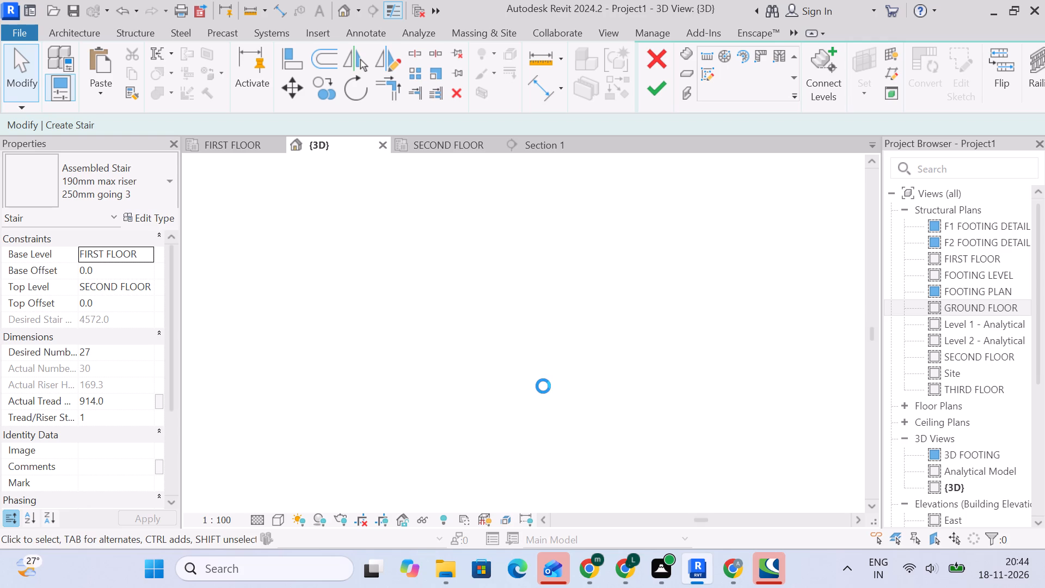
pyautogui.scroll(-3, 546, 383)
pyautogui.scroll(5, 548, 383)
pyautogui.scroll(-2, 547, 389)
pyautogui.scroll(3, 547, 393)
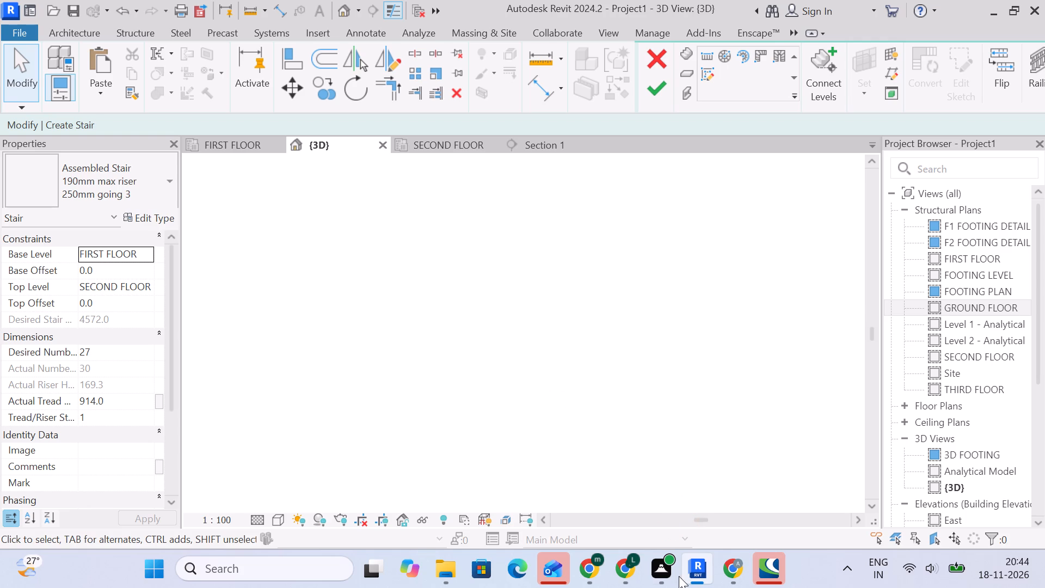
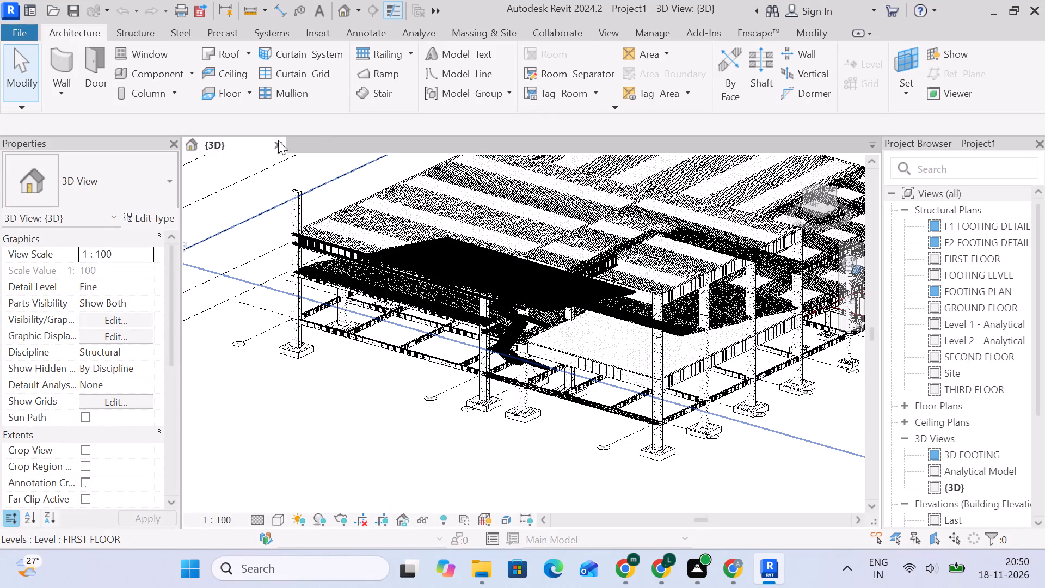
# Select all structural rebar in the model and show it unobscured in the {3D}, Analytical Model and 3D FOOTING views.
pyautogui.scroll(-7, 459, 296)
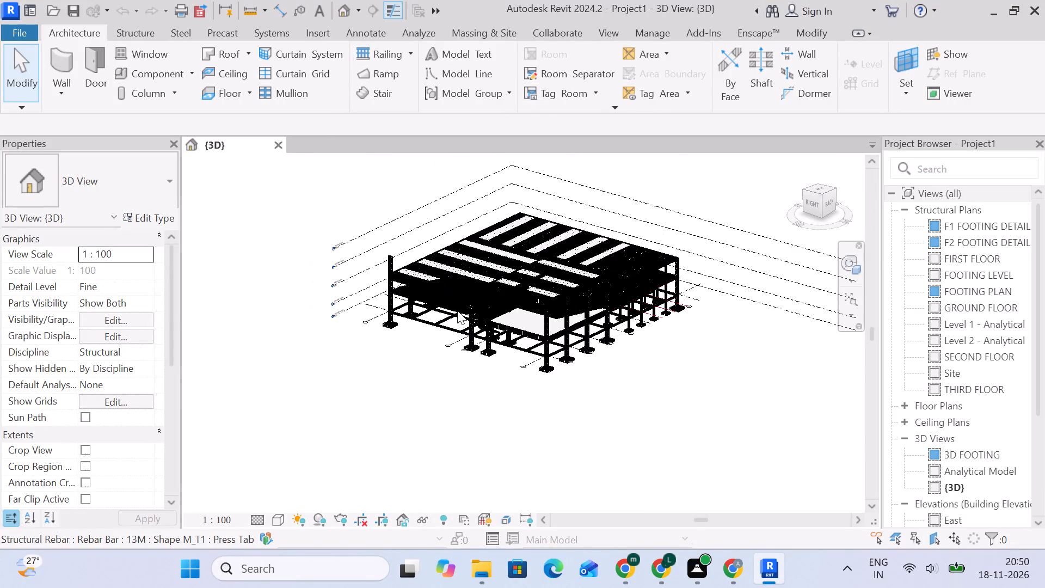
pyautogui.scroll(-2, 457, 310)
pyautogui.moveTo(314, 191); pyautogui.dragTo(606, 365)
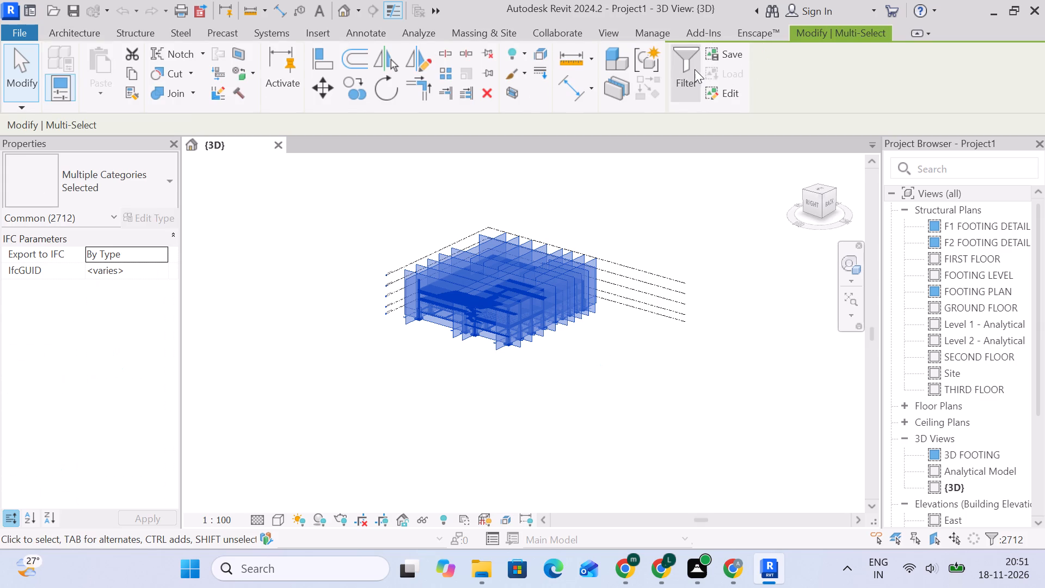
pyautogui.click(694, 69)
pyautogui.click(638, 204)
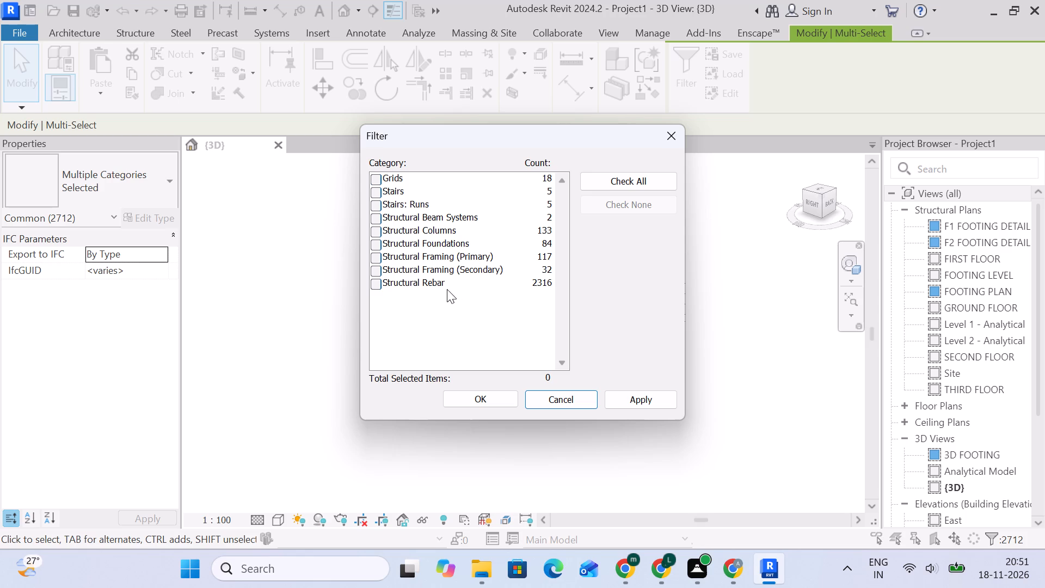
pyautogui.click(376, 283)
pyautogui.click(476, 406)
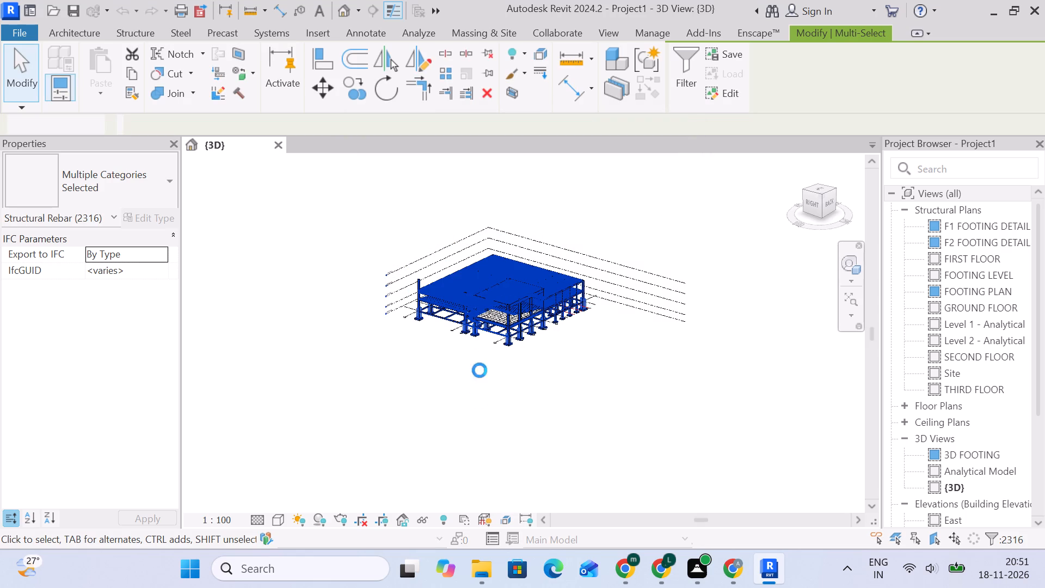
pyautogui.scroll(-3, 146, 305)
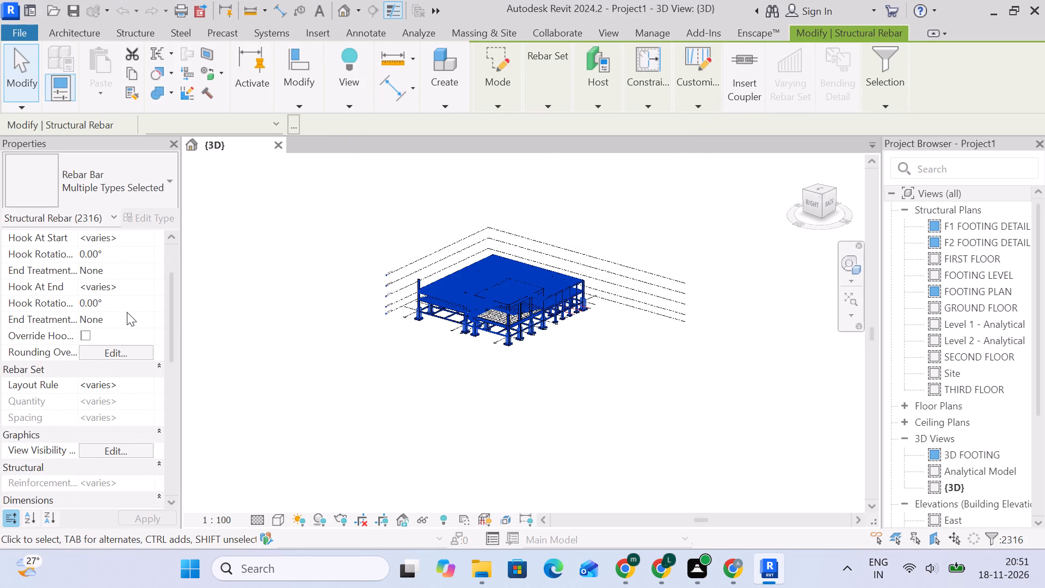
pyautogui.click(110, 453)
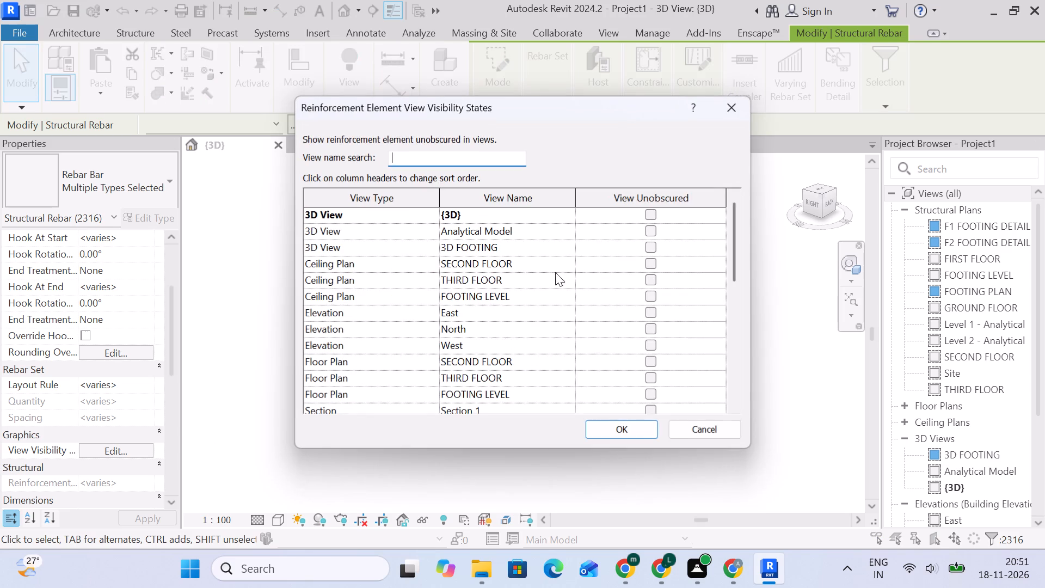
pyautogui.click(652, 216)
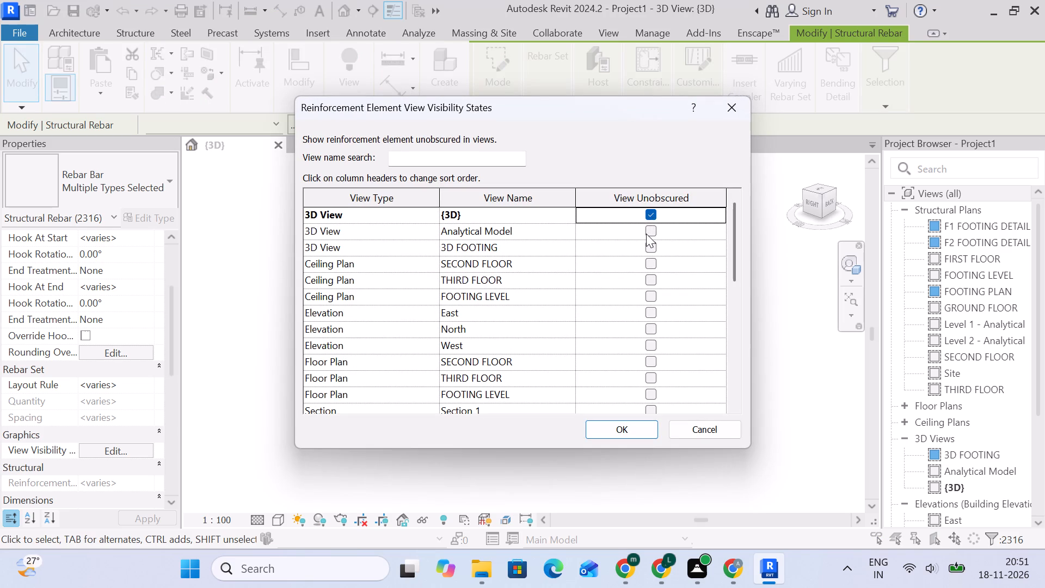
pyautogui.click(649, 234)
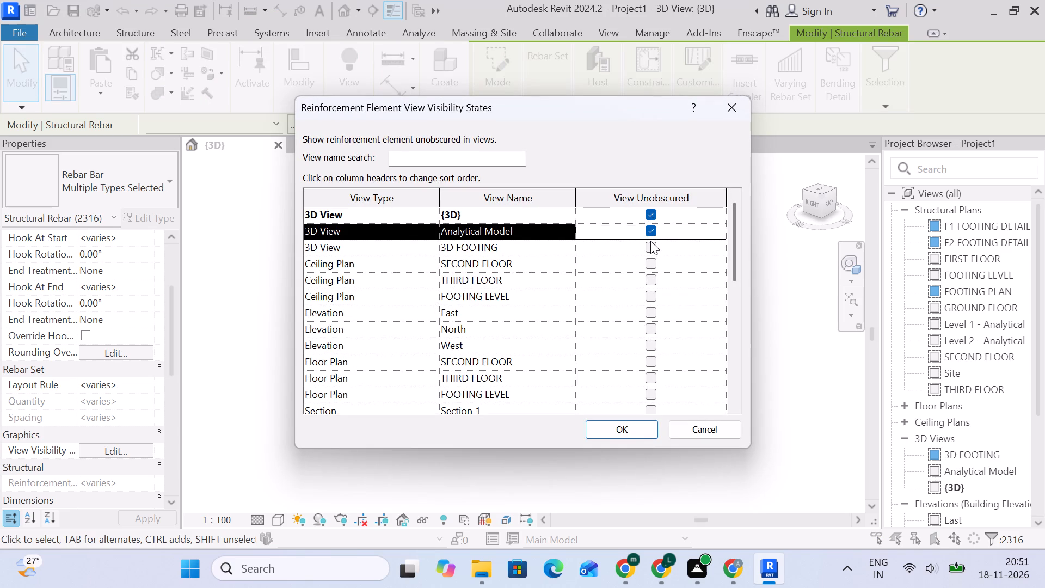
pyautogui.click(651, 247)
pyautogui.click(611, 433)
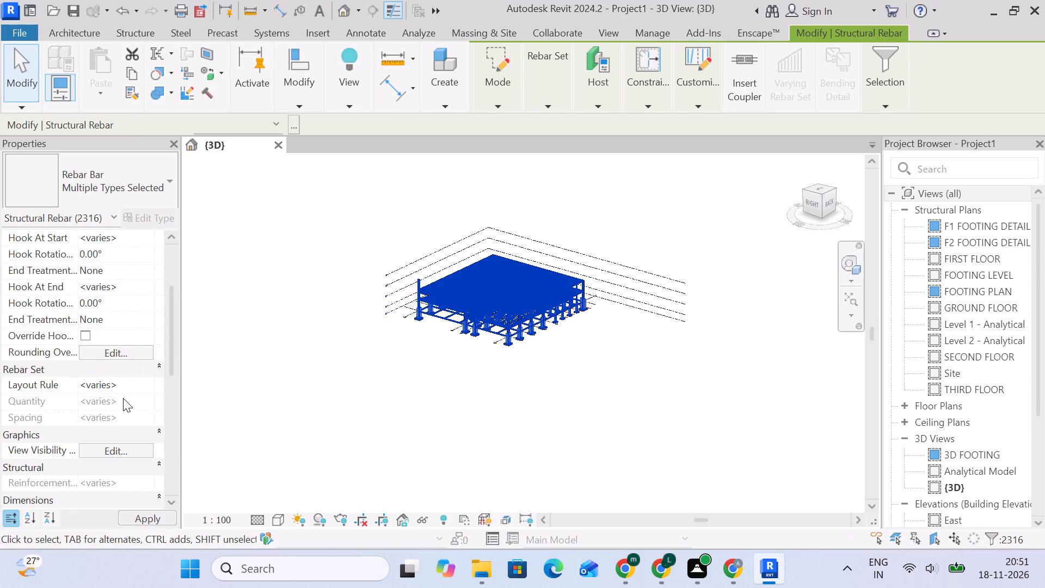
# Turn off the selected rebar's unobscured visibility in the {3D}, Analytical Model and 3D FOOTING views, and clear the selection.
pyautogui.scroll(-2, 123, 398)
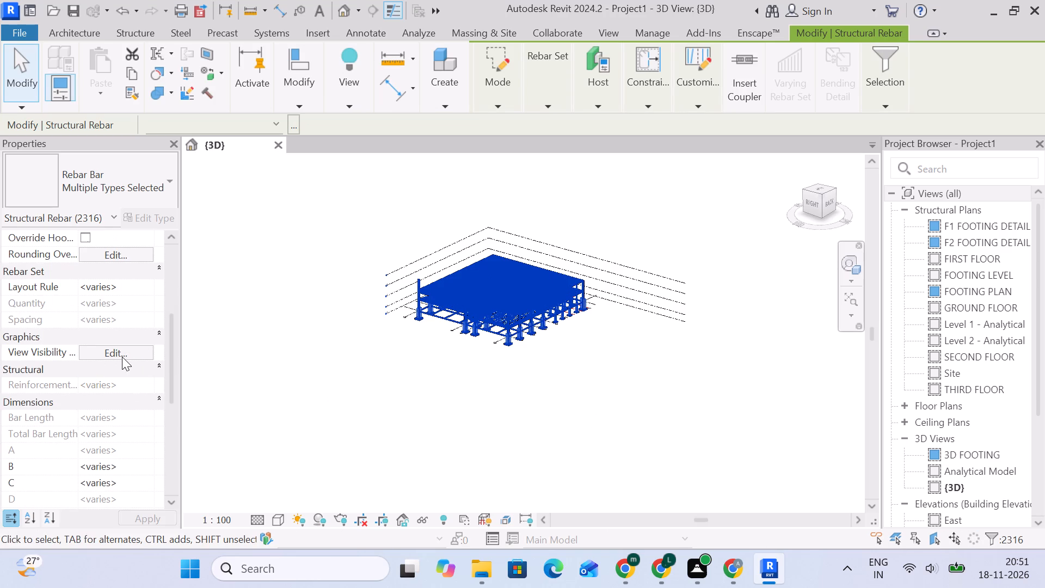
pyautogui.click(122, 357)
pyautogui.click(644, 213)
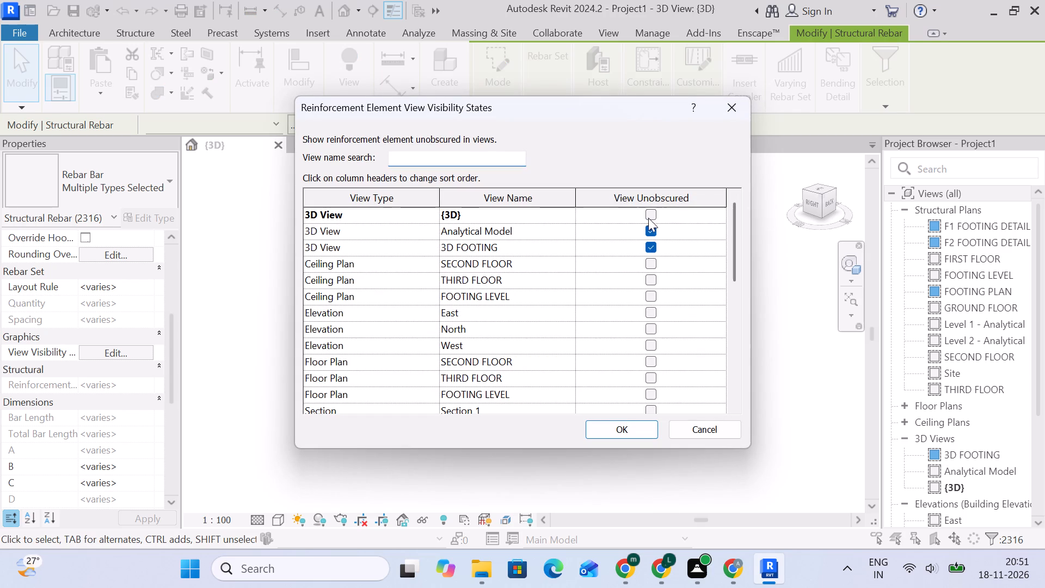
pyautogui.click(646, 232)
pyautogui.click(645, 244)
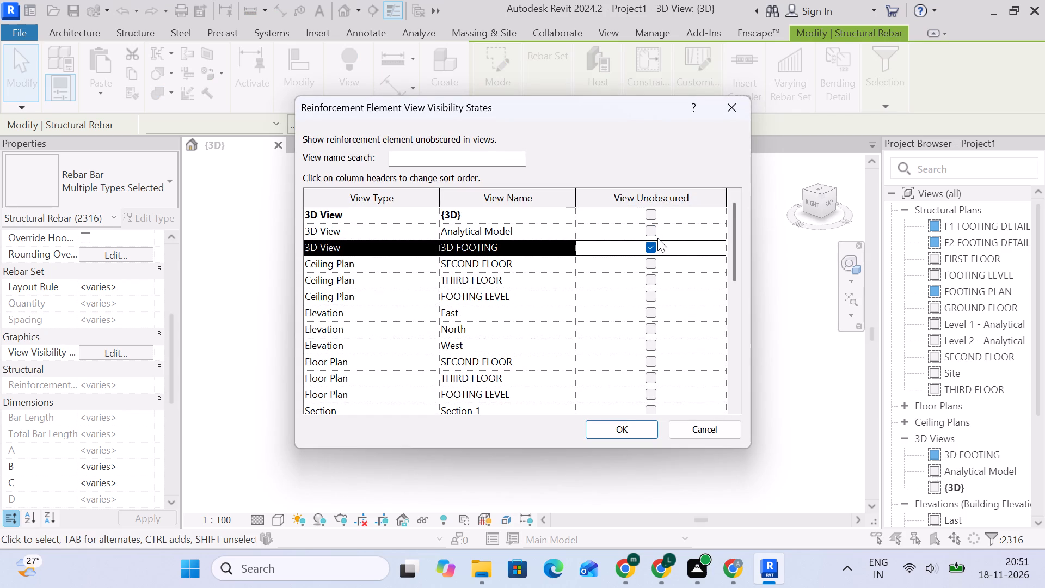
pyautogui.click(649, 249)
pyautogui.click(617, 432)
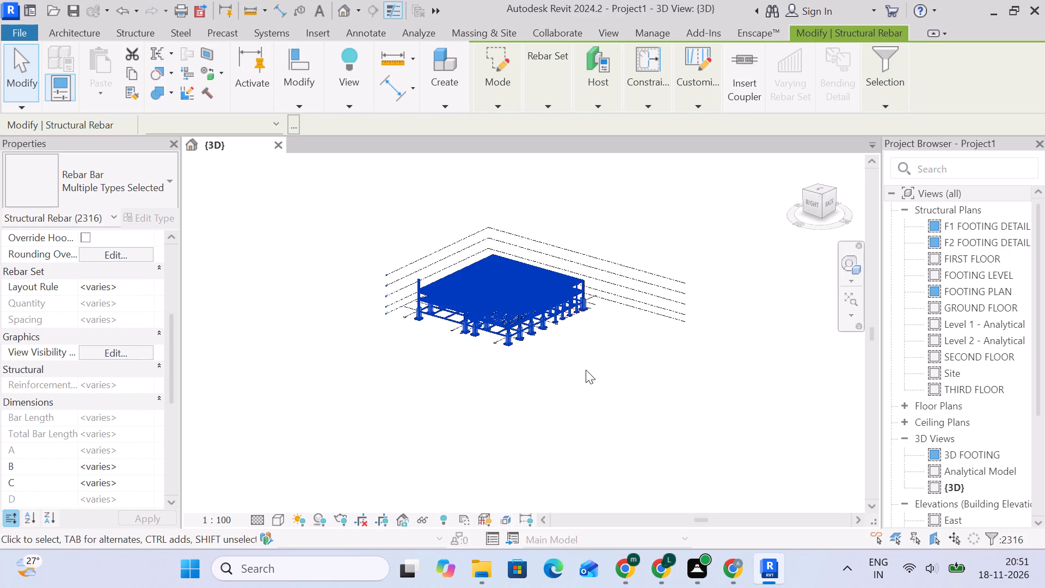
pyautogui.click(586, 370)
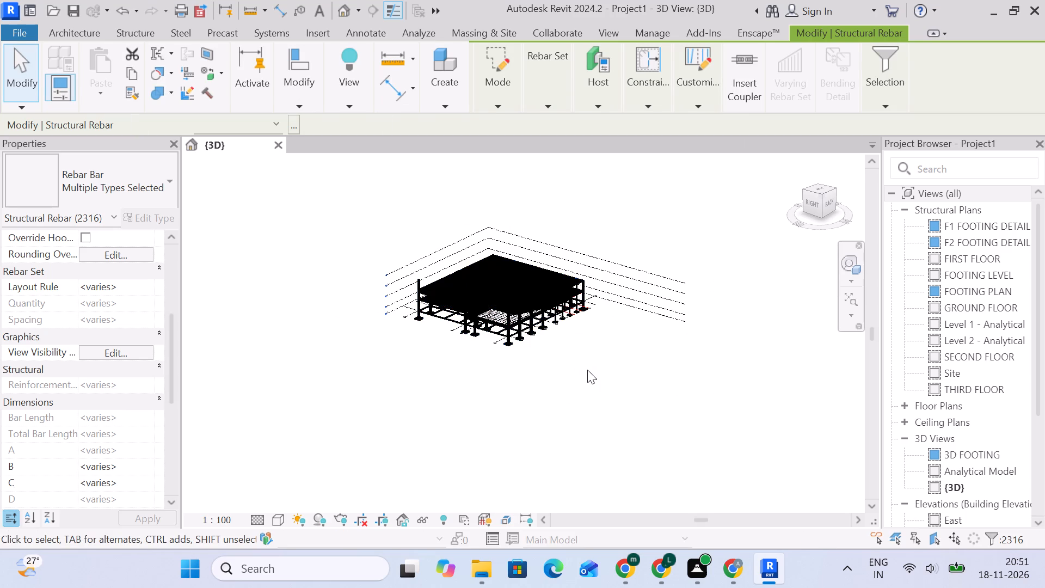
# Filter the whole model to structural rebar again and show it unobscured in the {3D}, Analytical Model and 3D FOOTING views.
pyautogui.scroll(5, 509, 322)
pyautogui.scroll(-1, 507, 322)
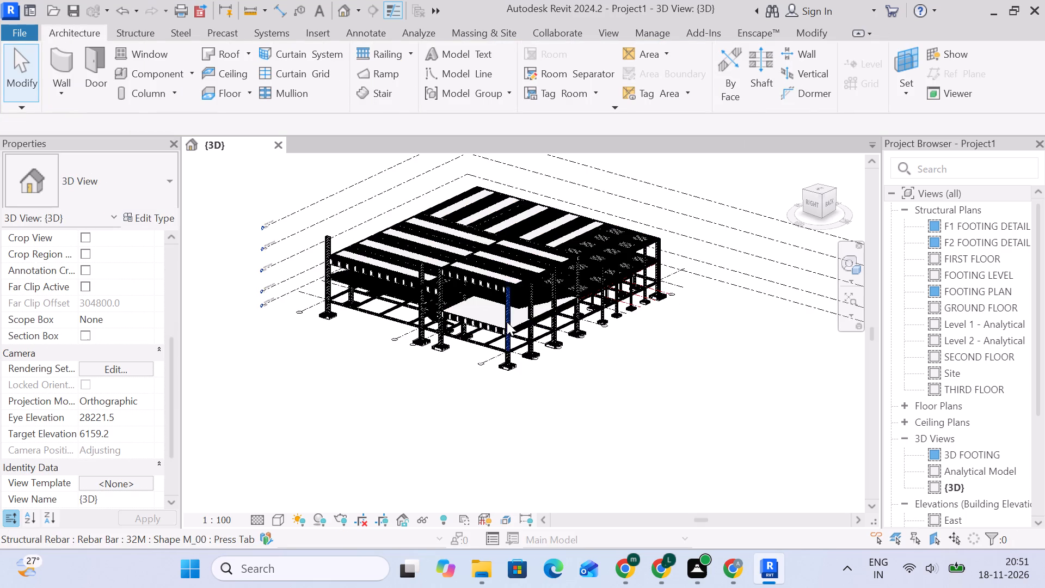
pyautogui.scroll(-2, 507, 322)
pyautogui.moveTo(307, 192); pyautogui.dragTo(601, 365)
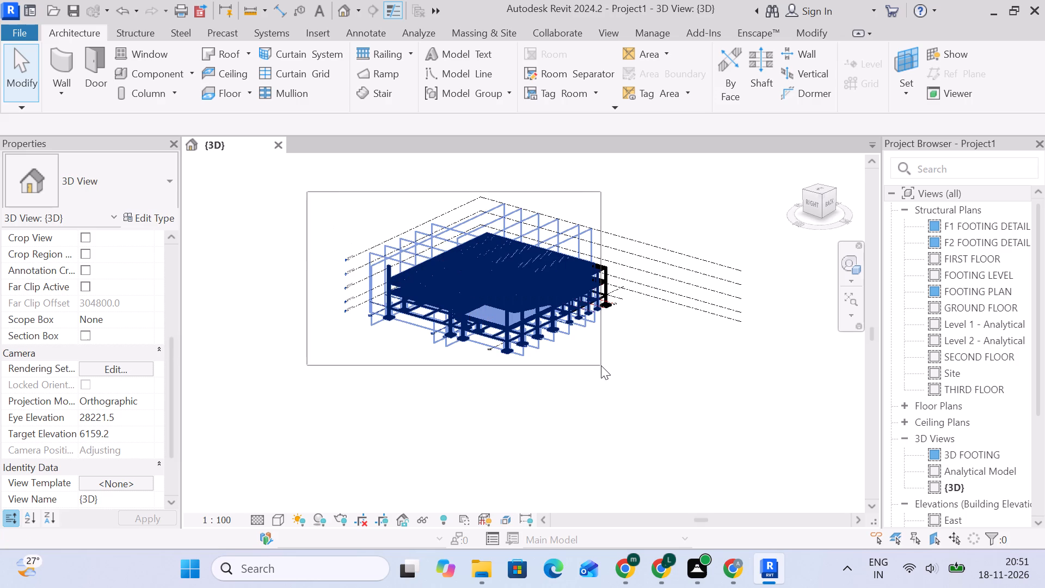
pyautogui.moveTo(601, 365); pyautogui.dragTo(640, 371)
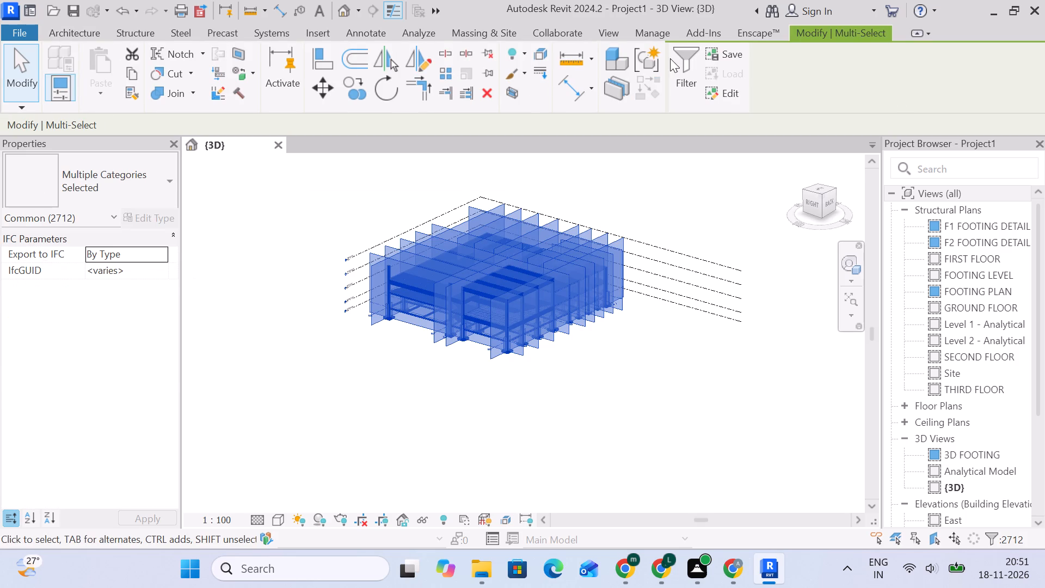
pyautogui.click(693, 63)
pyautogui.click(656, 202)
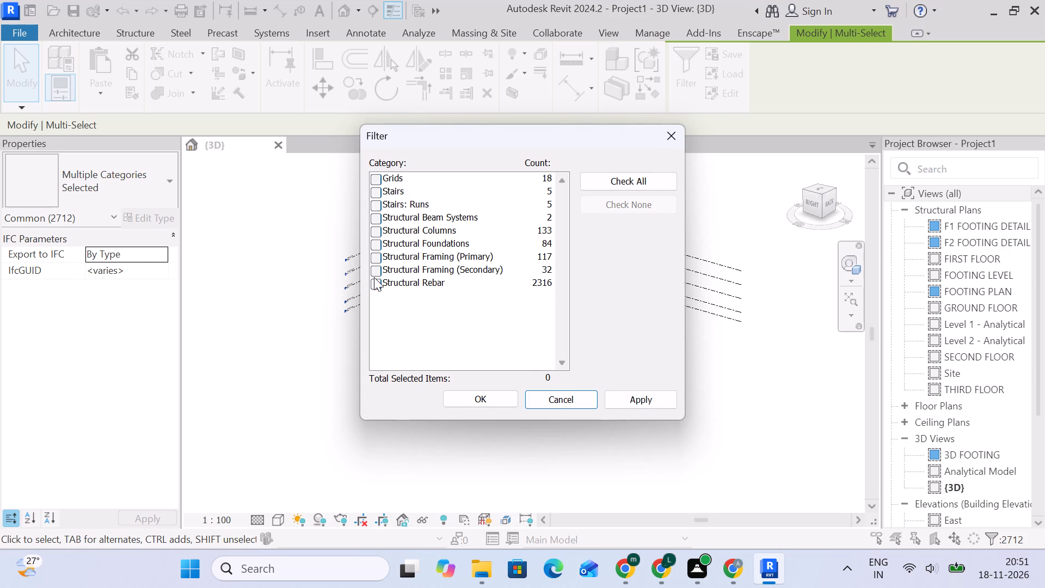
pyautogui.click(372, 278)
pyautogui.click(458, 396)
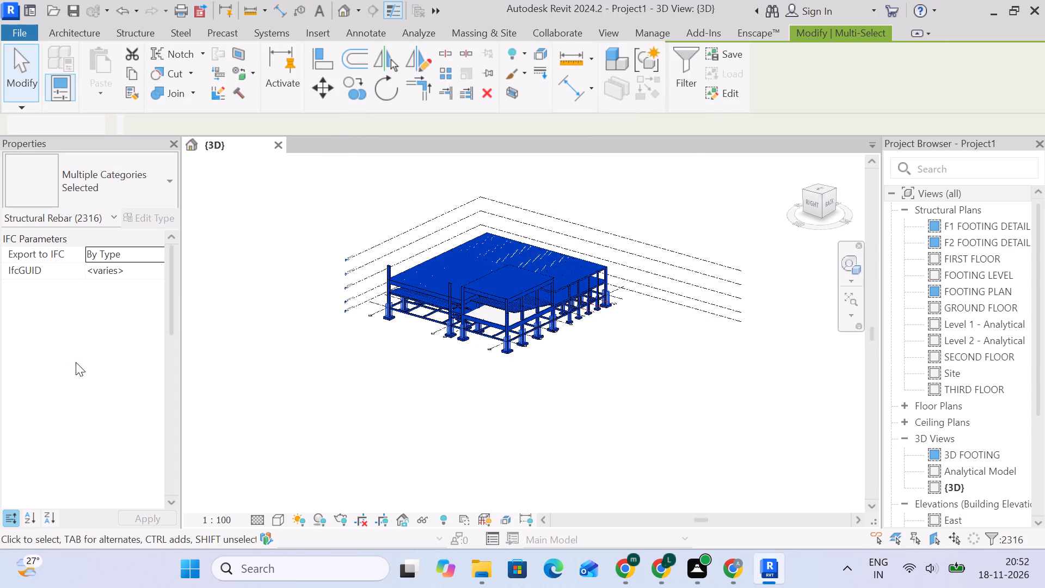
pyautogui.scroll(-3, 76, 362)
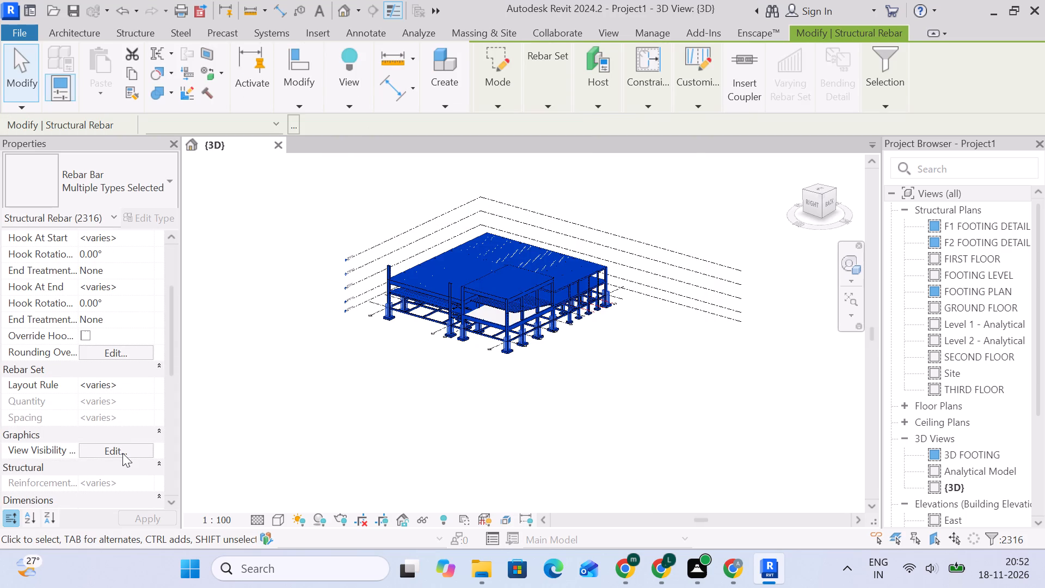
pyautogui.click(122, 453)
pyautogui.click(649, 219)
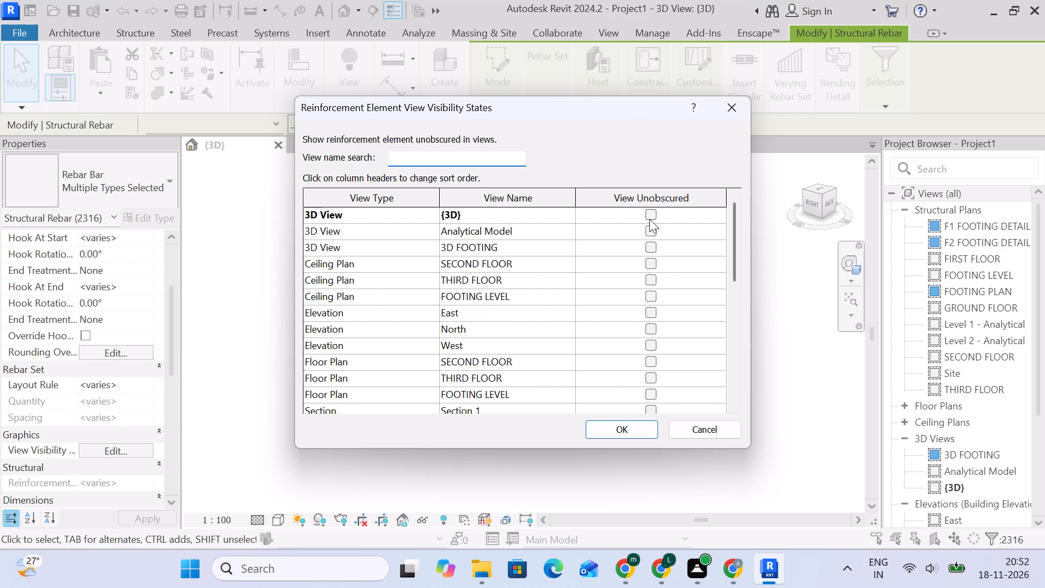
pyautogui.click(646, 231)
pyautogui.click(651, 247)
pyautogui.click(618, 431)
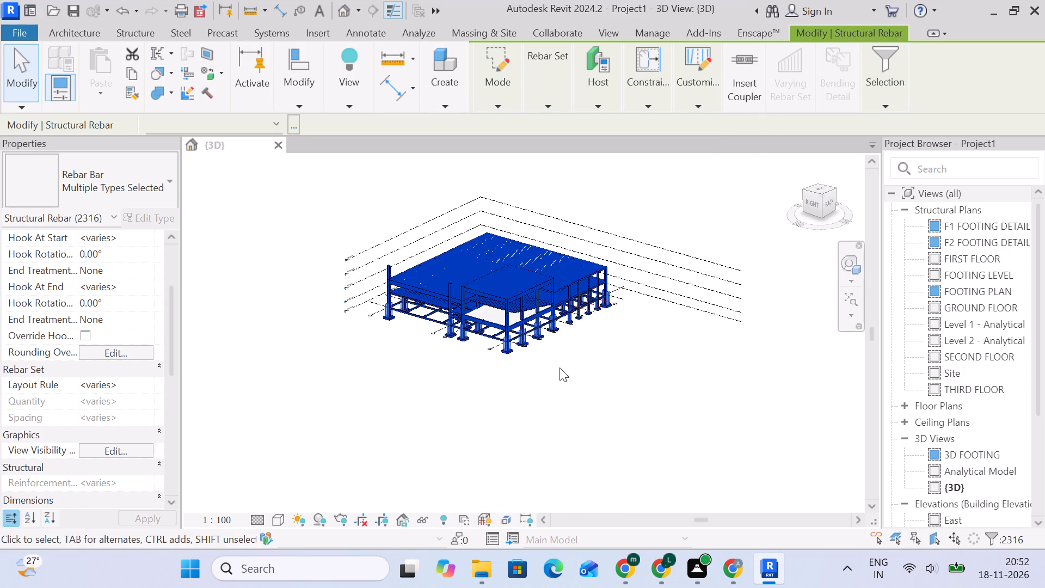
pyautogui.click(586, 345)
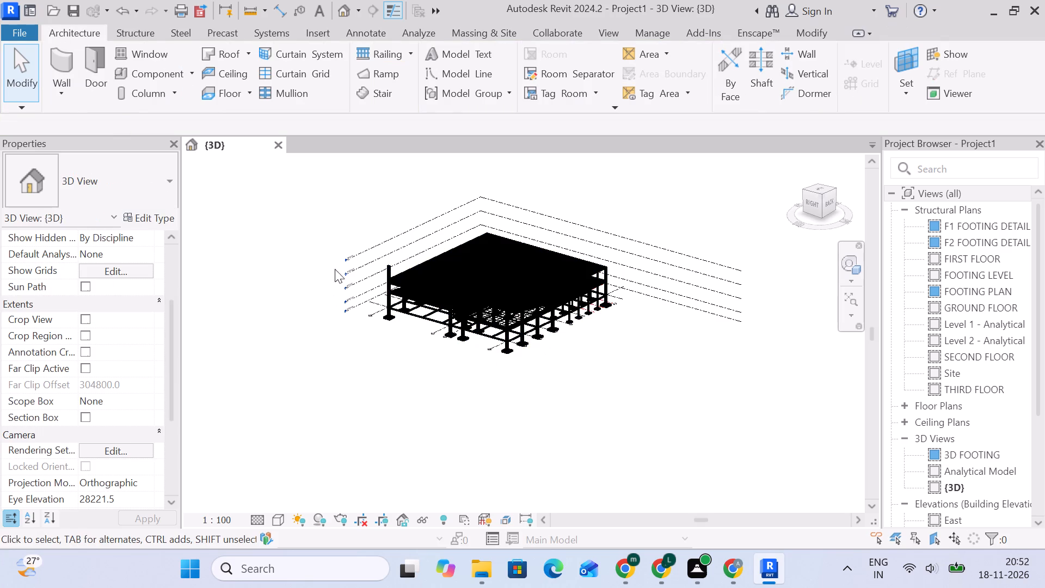
# Reselect all structural rebar and turn off its unobscured visibility in the {3D}, Analytical Model and 3D FOOTING views.
pyautogui.moveTo(319, 181); pyautogui.dragTo(682, 418)
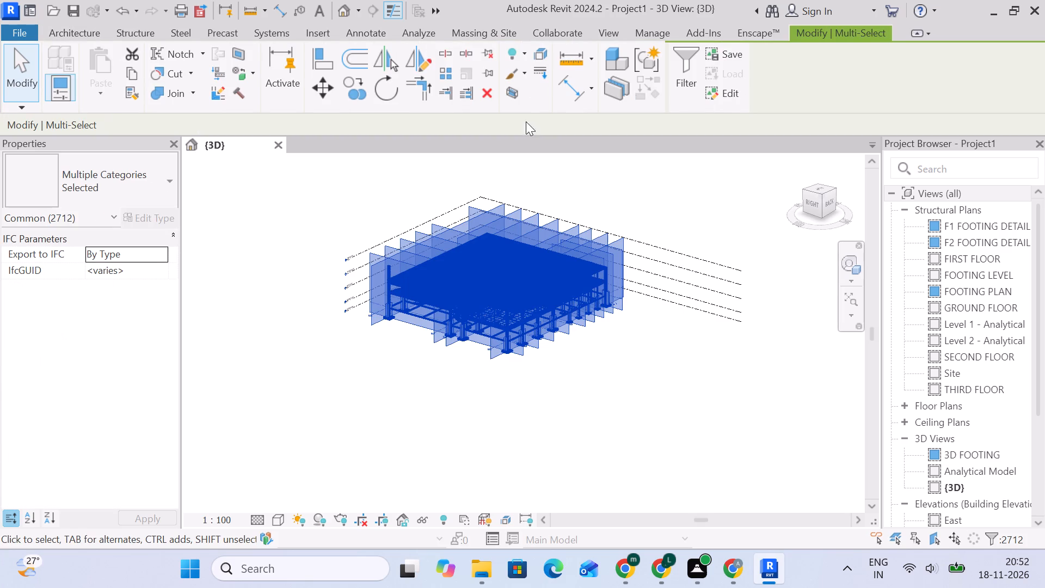
pyautogui.click(669, 64)
pyautogui.moveTo(671, 64); pyautogui.dragTo(678, 62)
pyautogui.click(678, 62)
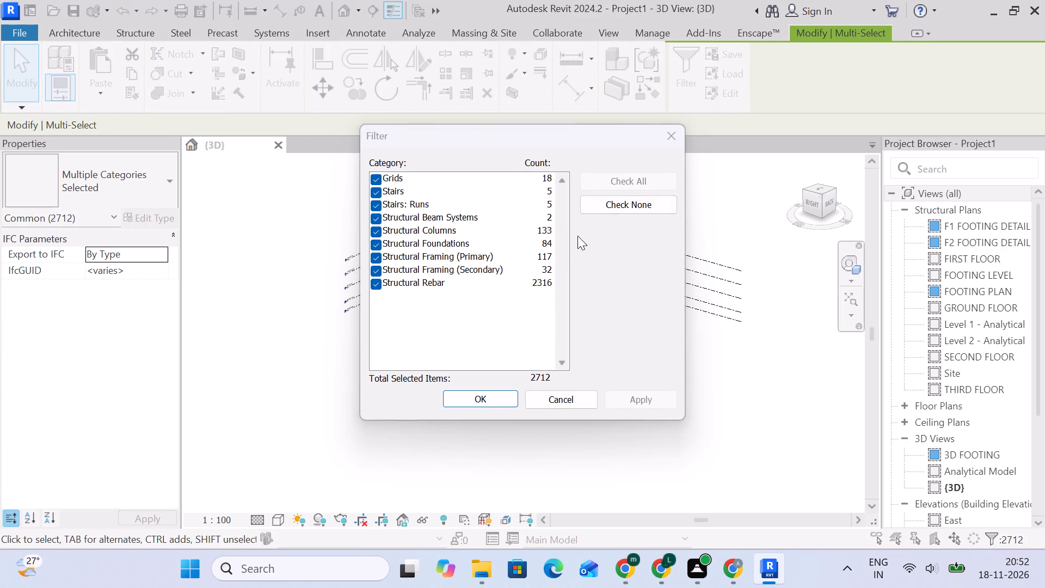
pyautogui.click(614, 204)
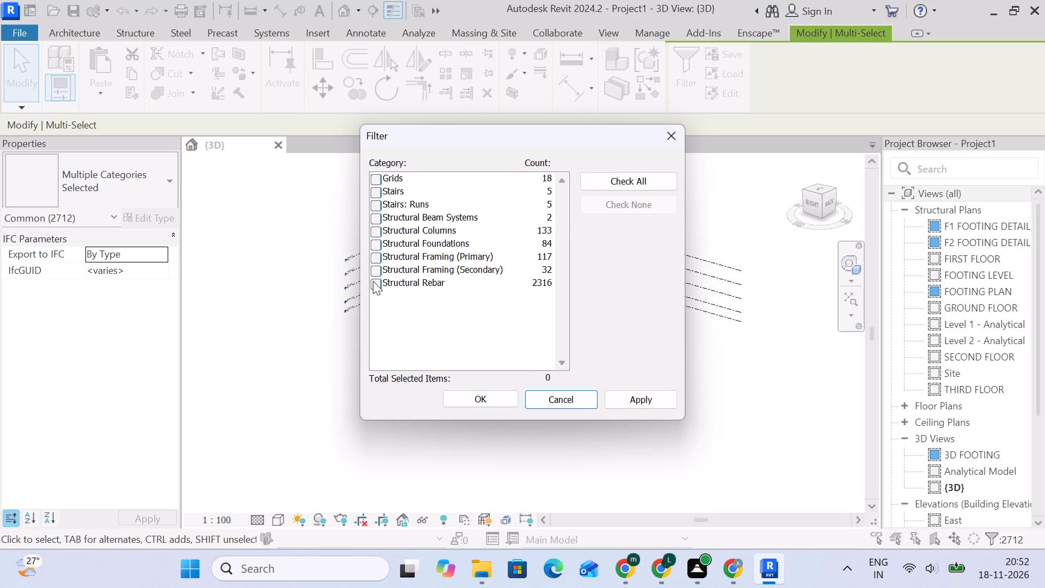
pyautogui.click(373, 281)
pyautogui.click(476, 403)
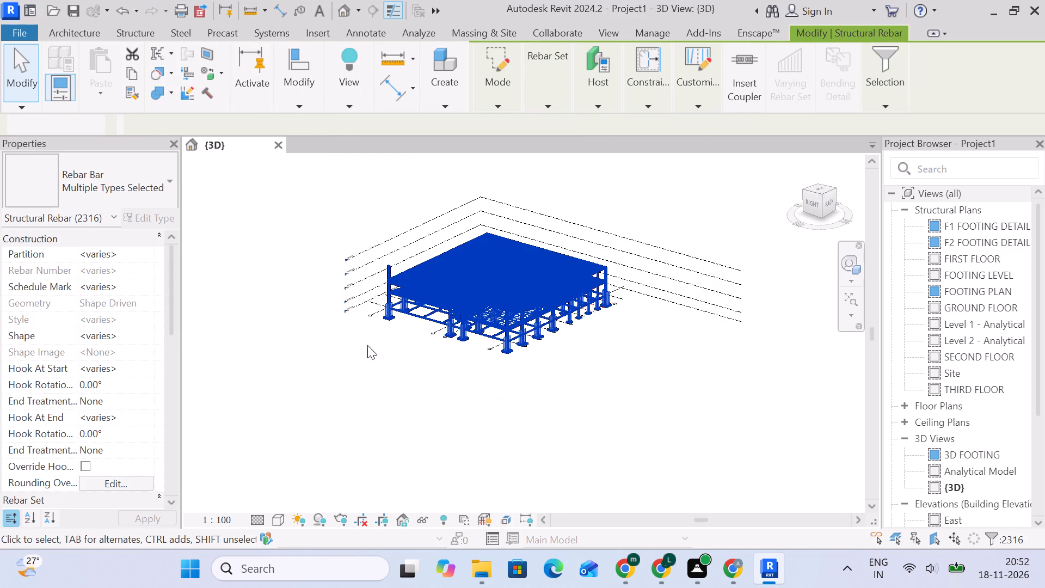
pyautogui.scroll(-2, 0, 332)
pyautogui.scroll(-1, 116, 347)
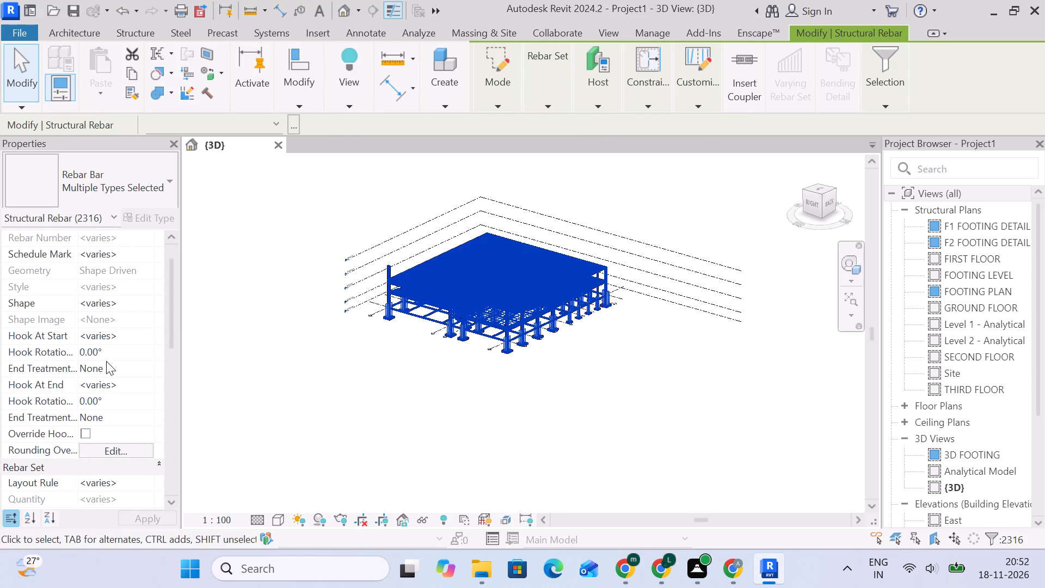
pyautogui.scroll(-2, 88, 438)
pyautogui.click(106, 454)
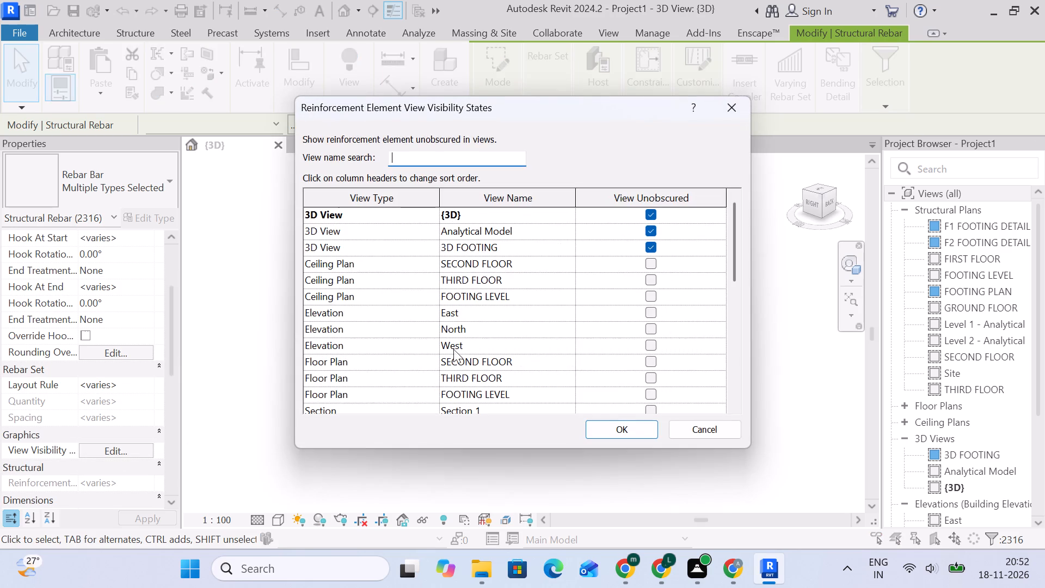
pyautogui.click(651, 217)
pyautogui.click(650, 232)
pyautogui.click(650, 248)
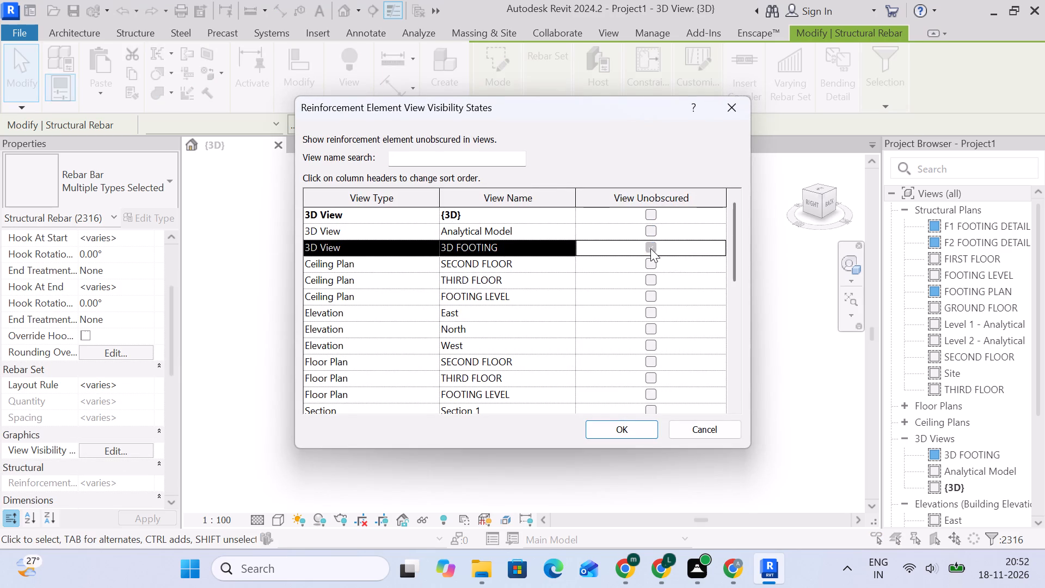
pyautogui.click(636, 426)
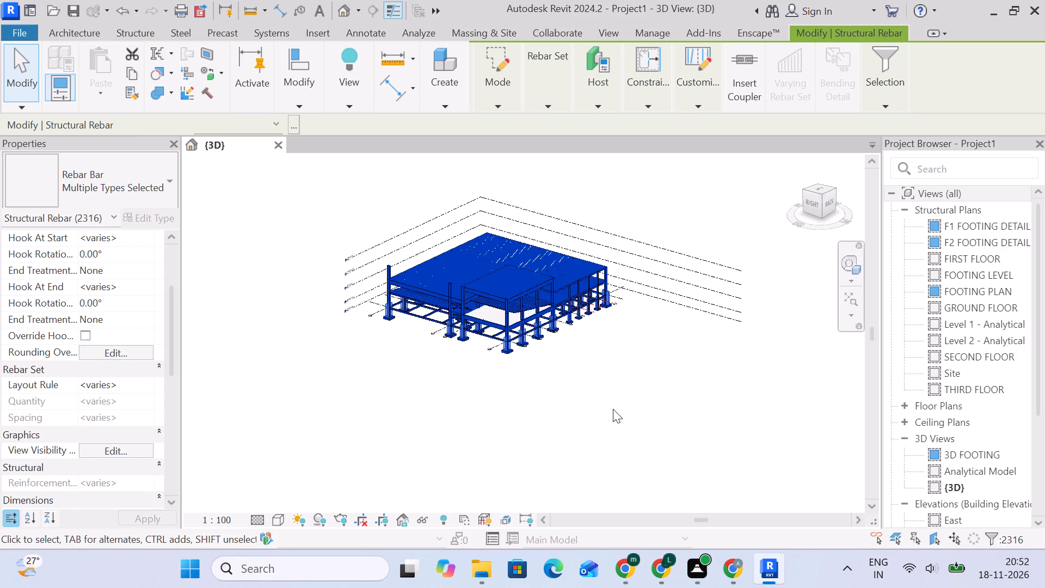
pyautogui.click(619, 386)
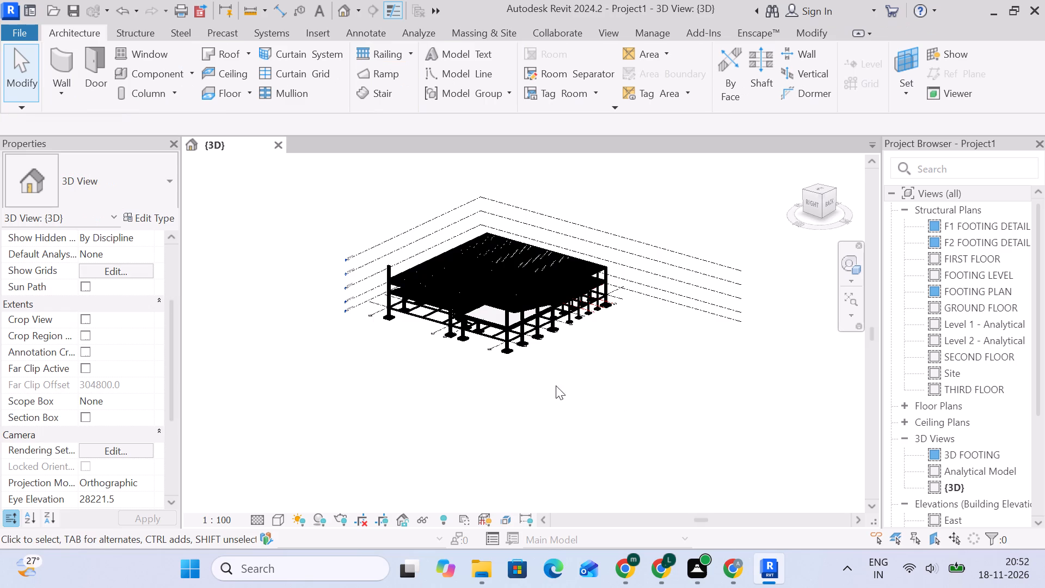
# Examine the building's slabs, framing and rebar display in 3D up close and from another side.
pyautogui.scroll(10, 553, 296)
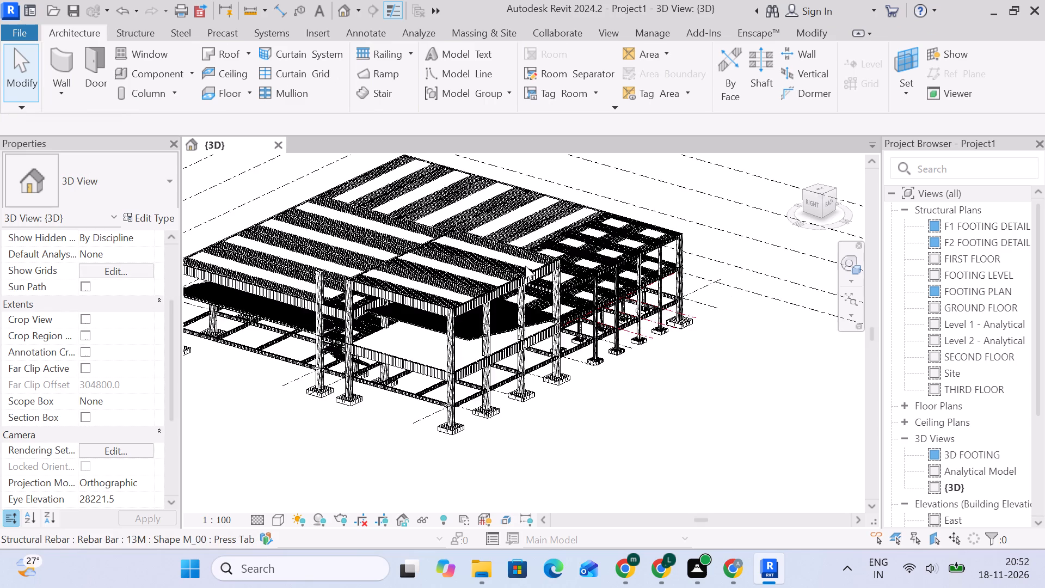
pyautogui.scroll(10, 594, 277)
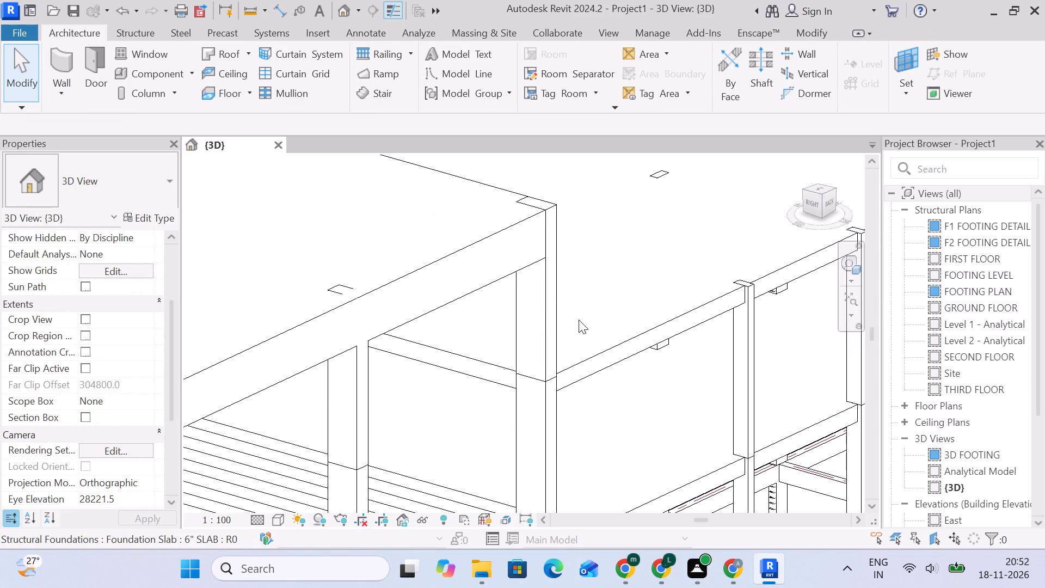
pyautogui.scroll(-18, 580, 320)
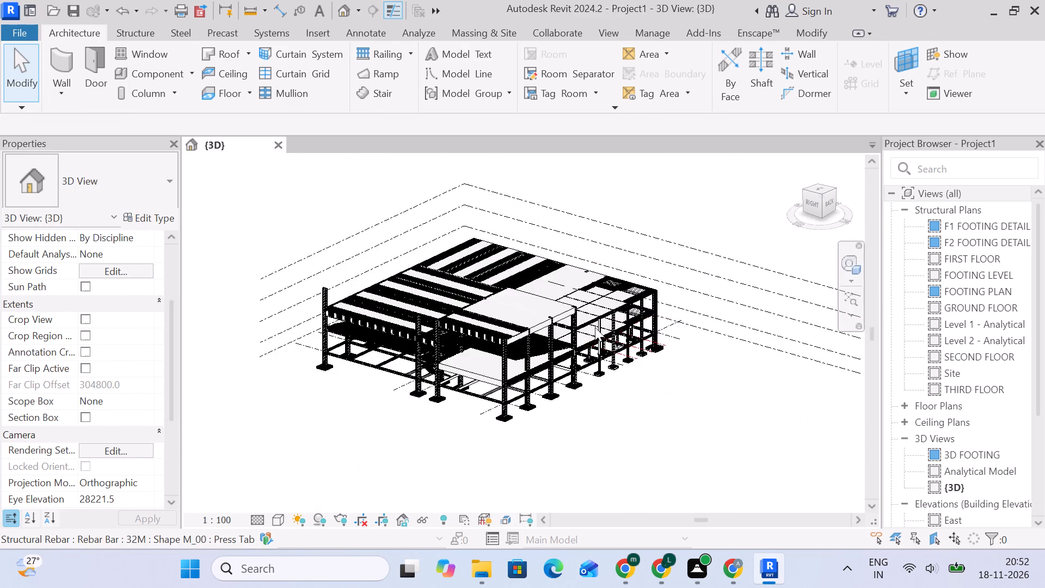
pyautogui.moveTo(723, 411); pyautogui.dragTo(506, 468, button='middle')
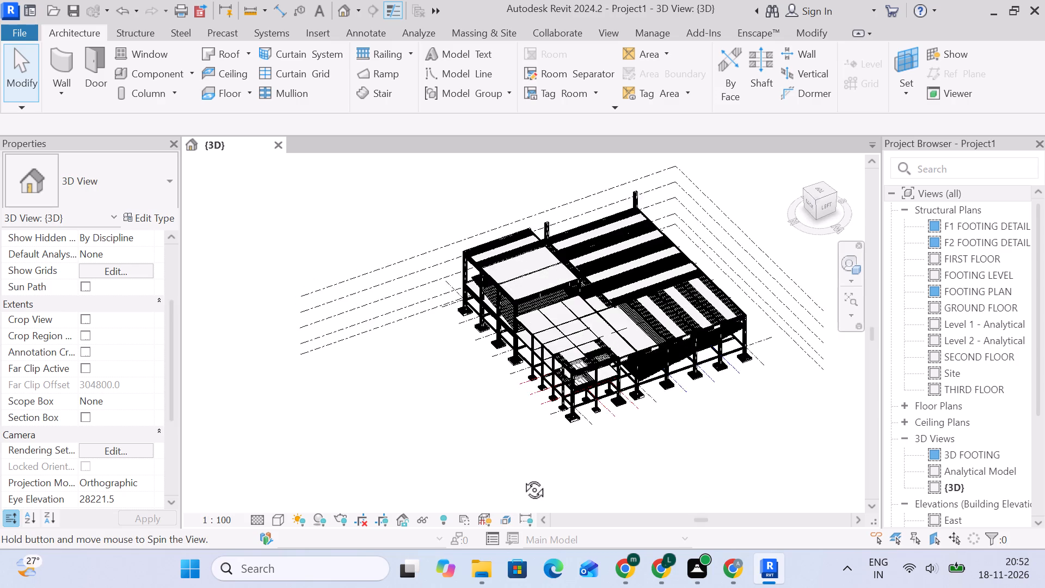
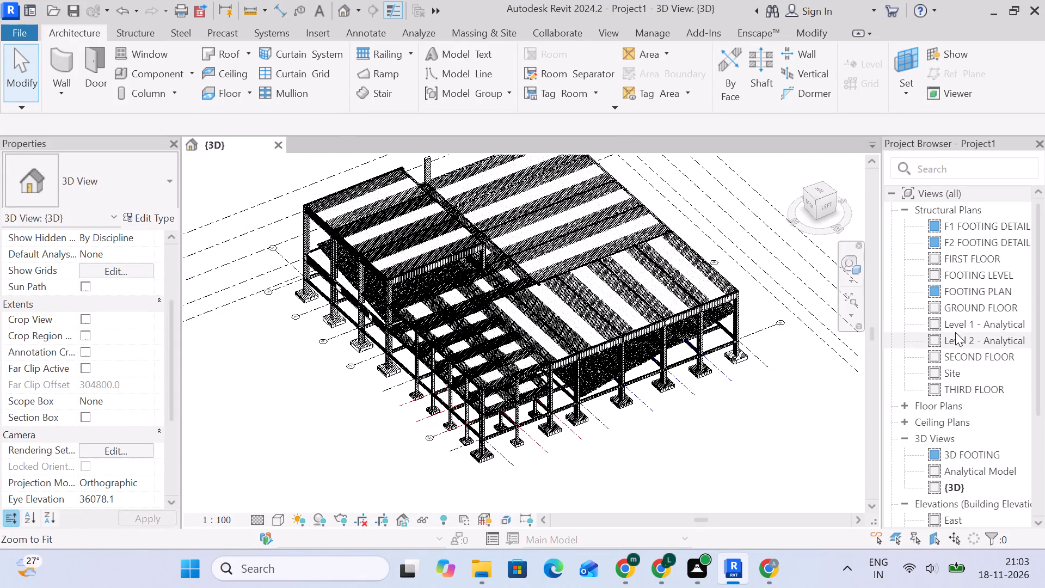
# Open the FIRST FLOOR structural plan around grids A and B.
pyautogui.scroll(2, 957, 327)
pyautogui.doubleClick(970, 260)
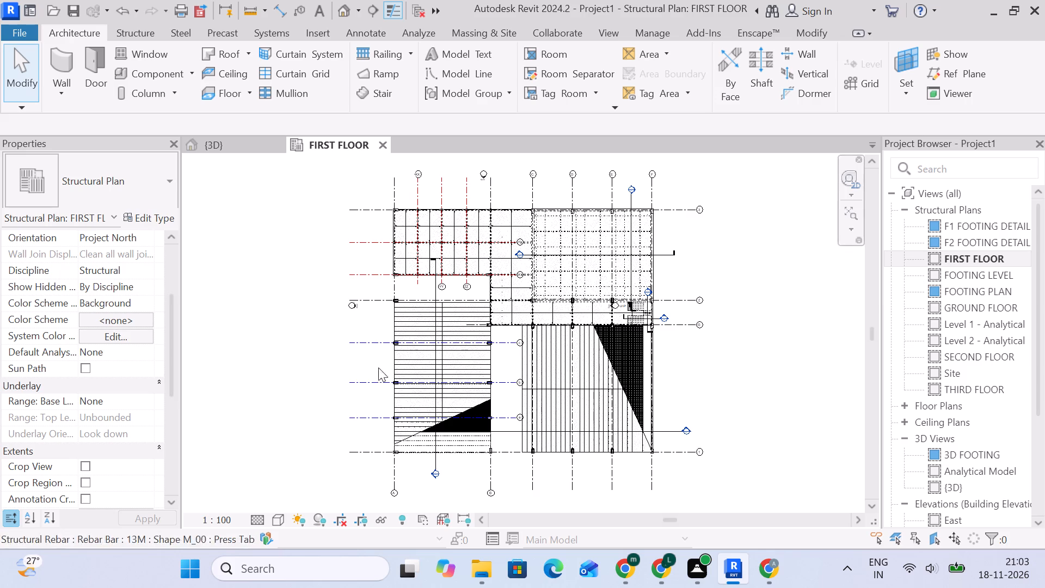
pyautogui.scroll(5, 410, 457)
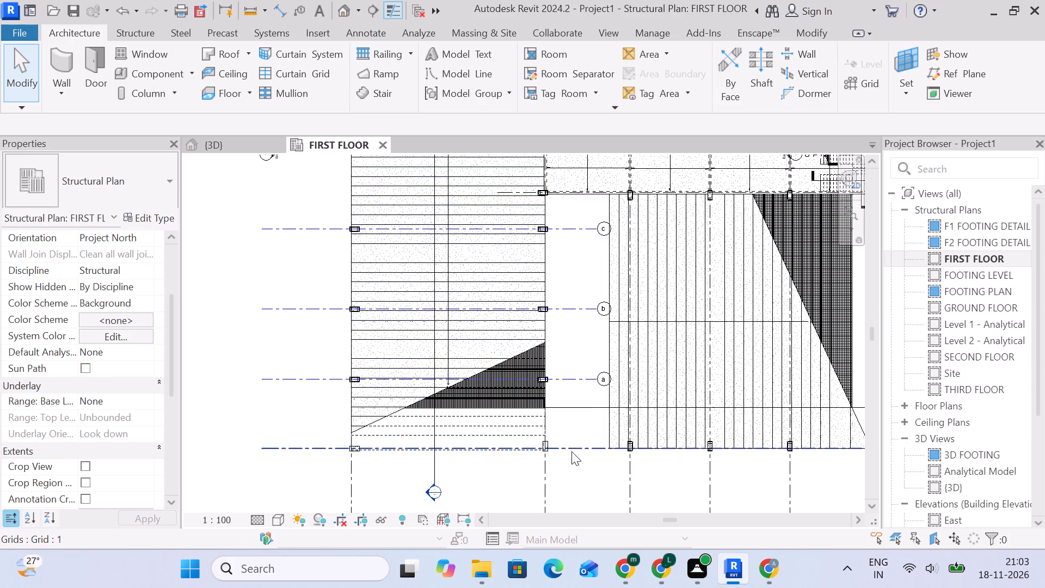
pyautogui.moveTo(562, 457); pyautogui.dragTo(604, 310, button='middle')
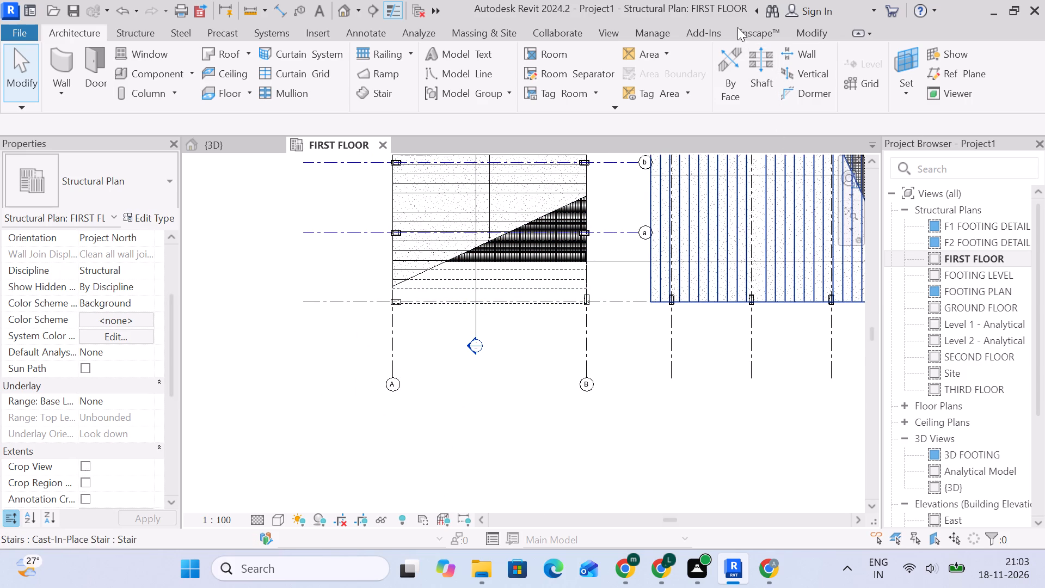
# Reload the linked s2 theater.rvt model into the project.
pyautogui.click(788, 29)
pyautogui.click(798, 32)
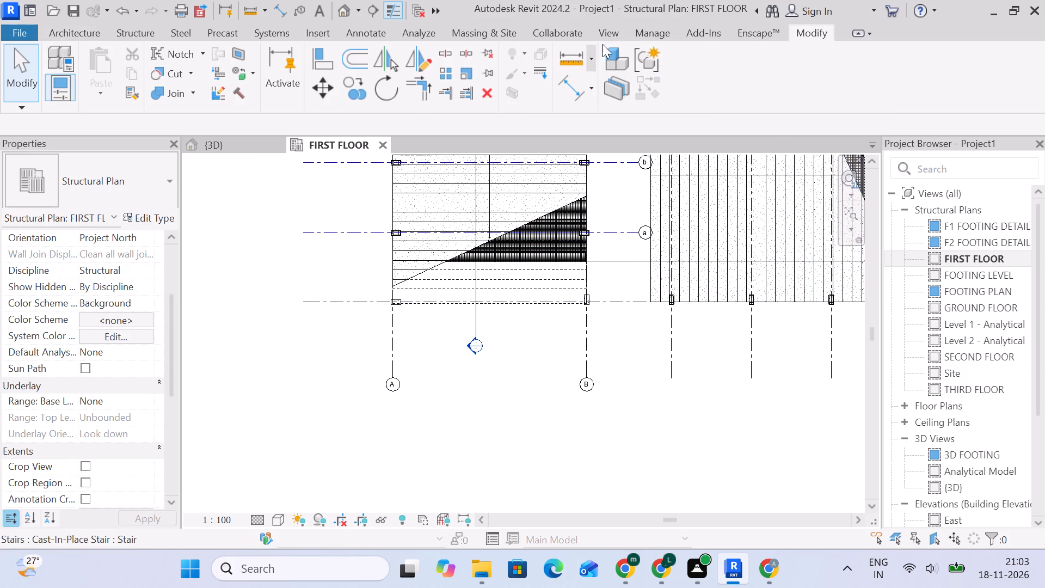
pyautogui.click(649, 31)
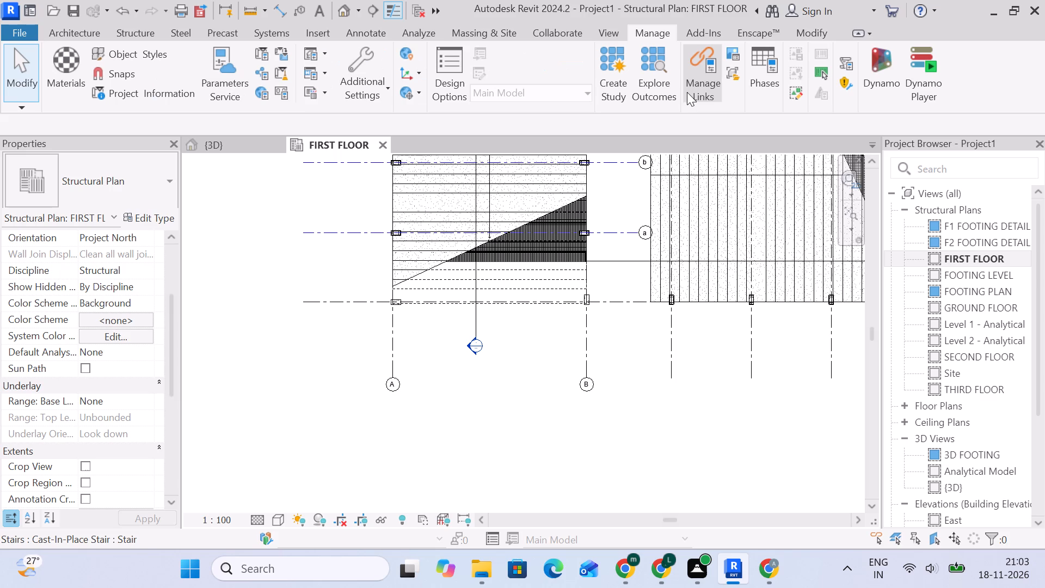
pyautogui.click(683, 80)
pyautogui.click(697, 81)
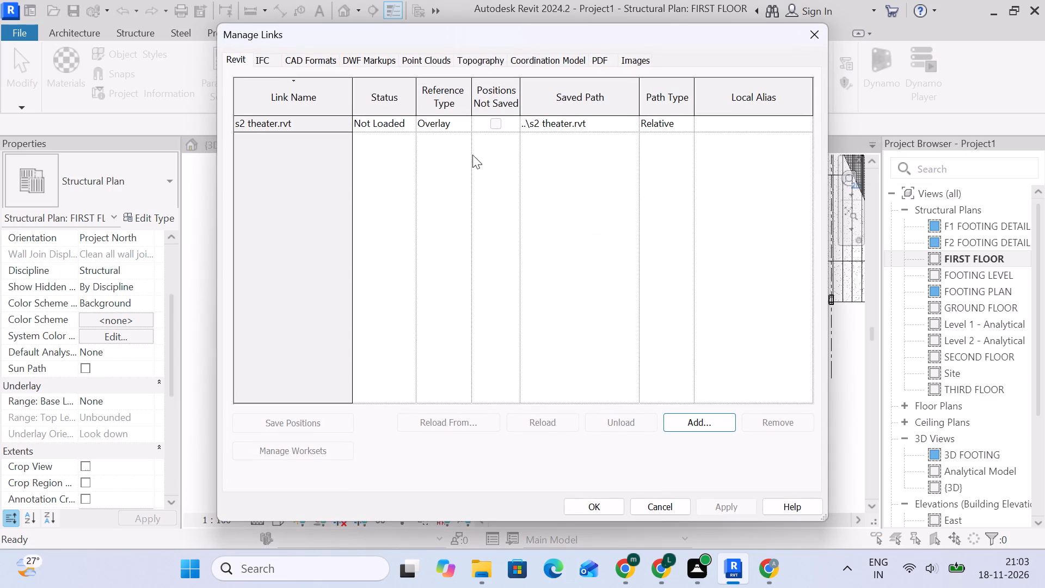
pyautogui.click(331, 127)
pyautogui.click(581, 499)
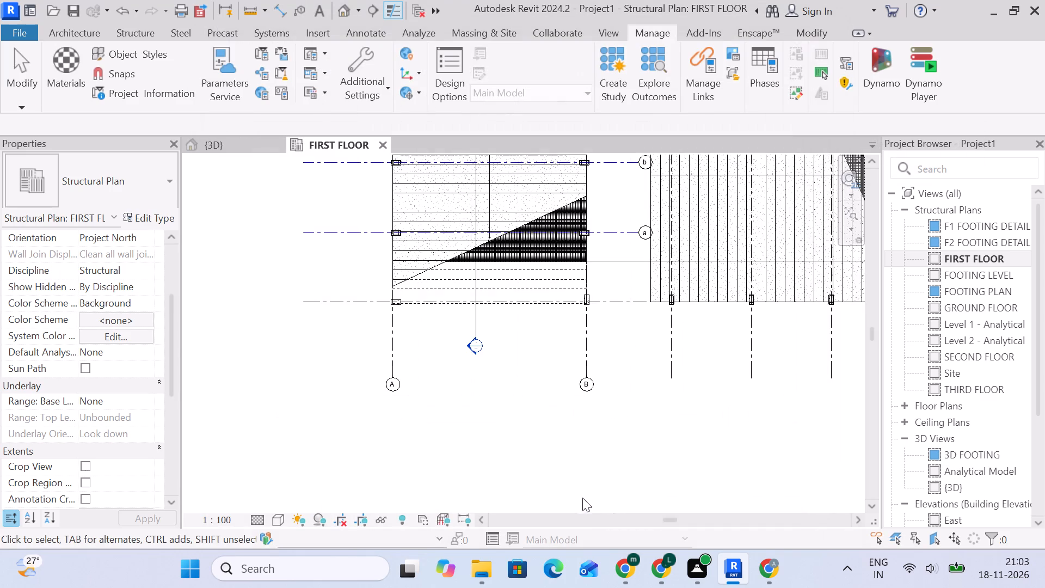
pyautogui.click(711, 85)
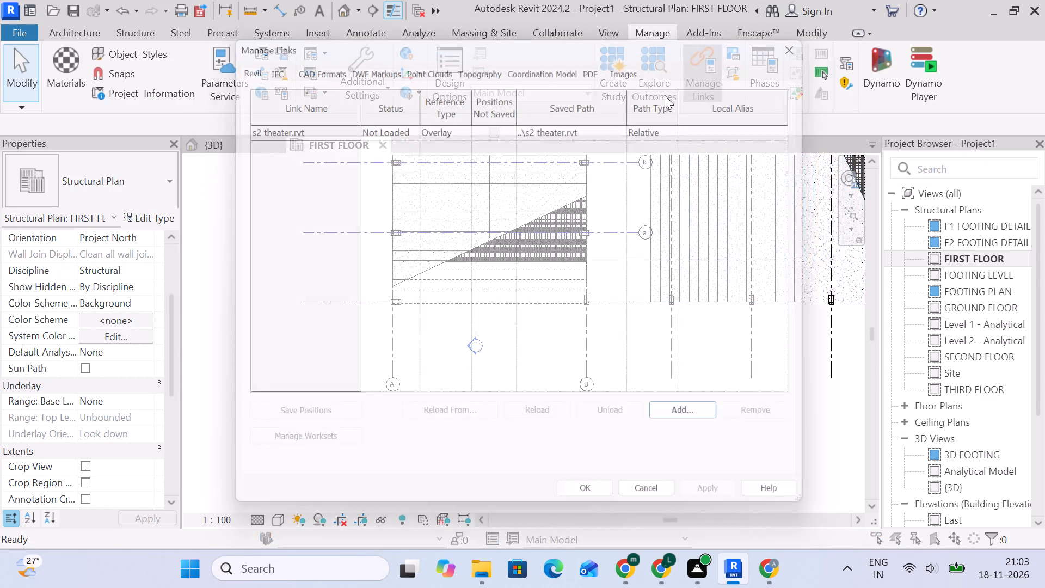
pyautogui.click(326, 123)
pyautogui.click(548, 421)
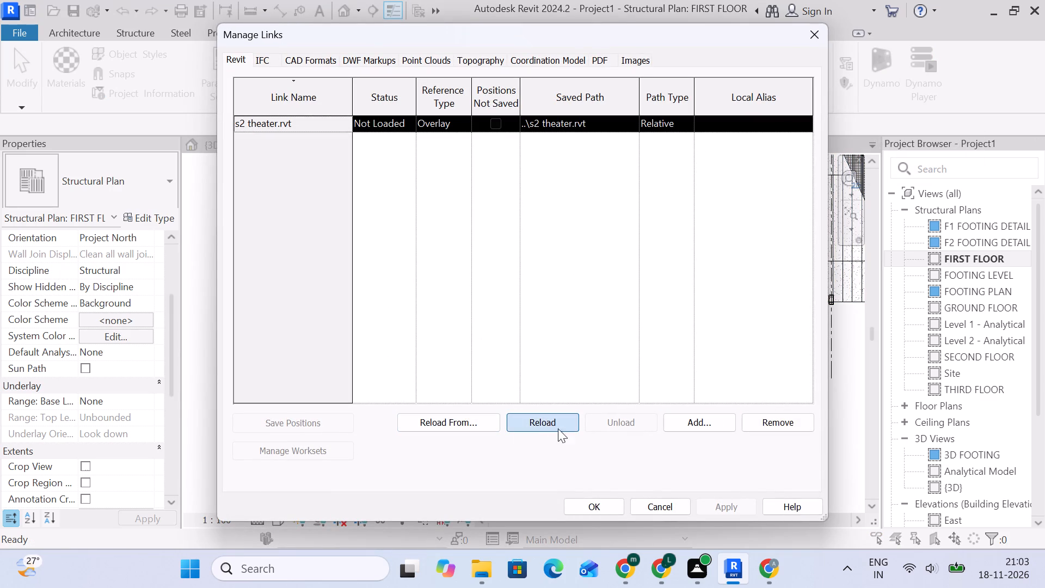
pyautogui.click(592, 509)
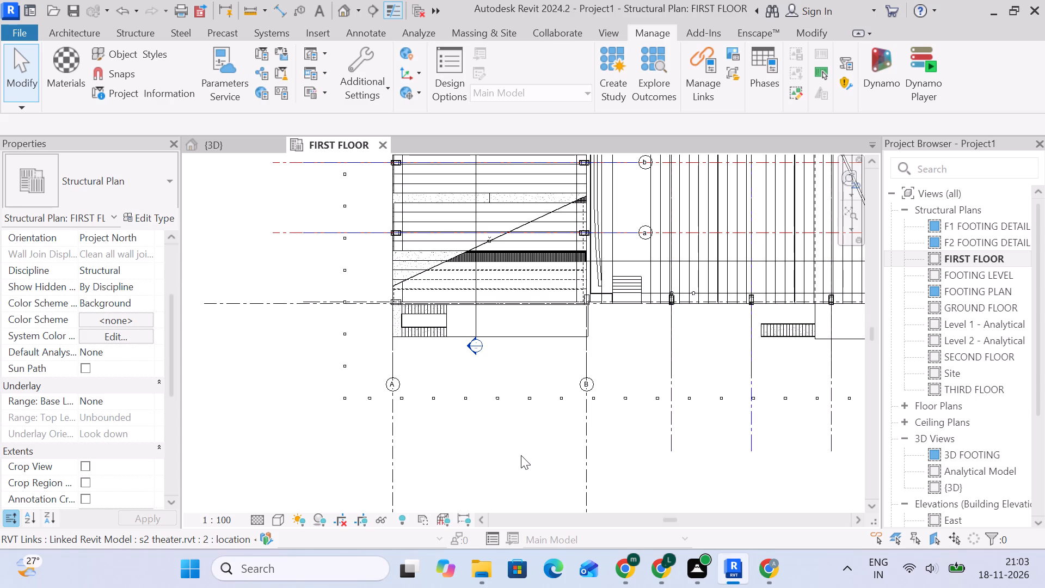
# Place a horizontal building section through the outer flight of the stair beside grid A, starting just outside the grid.
pyautogui.scroll(7, 542, 423)
pyautogui.scroll(5, 508, 373)
pyautogui.scroll(-3, 508, 373)
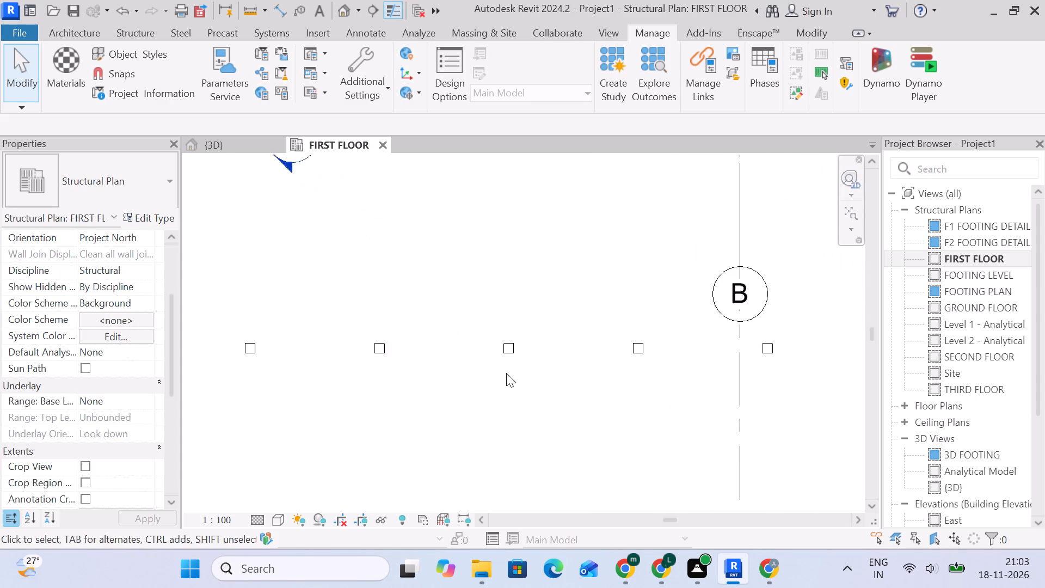
pyautogui.scroll(-7, 506, 373)
pyautogui.scroll(1, 419, 339)
pyautogui.moveTo(418, 338); pyautogui.dragTo(505, 422, button='middle')
pyautogui.scroll(5, 458, 351)
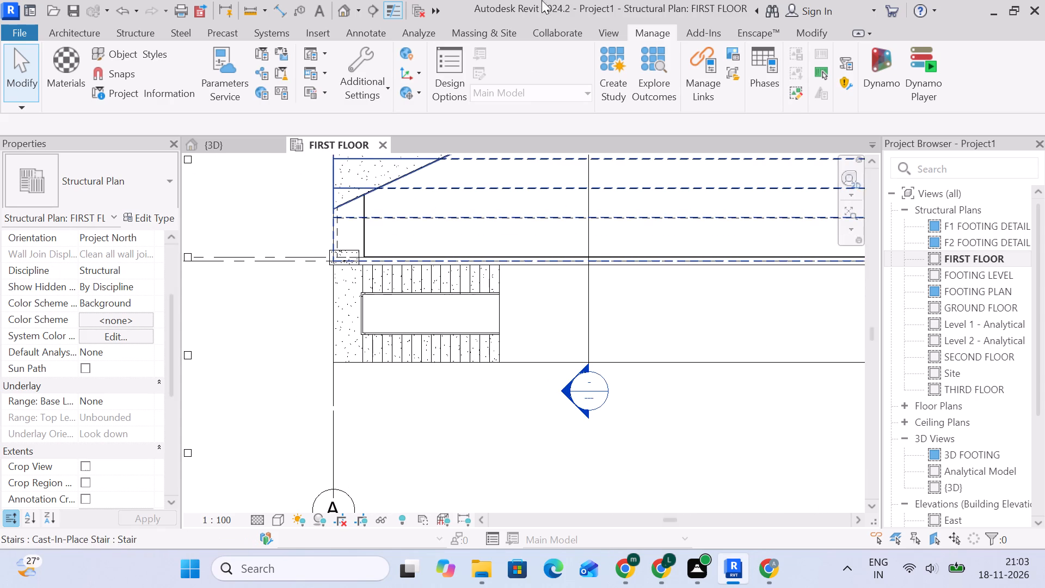
pyautogui.click(370, 9)
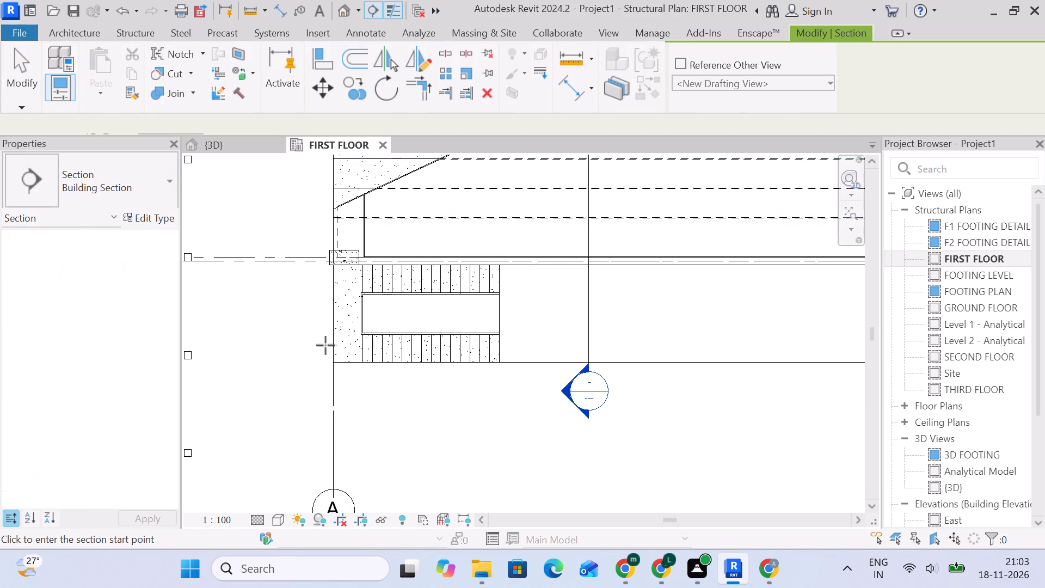
pyautogui.click(312, 348)
pyautogui.click(526, 350)
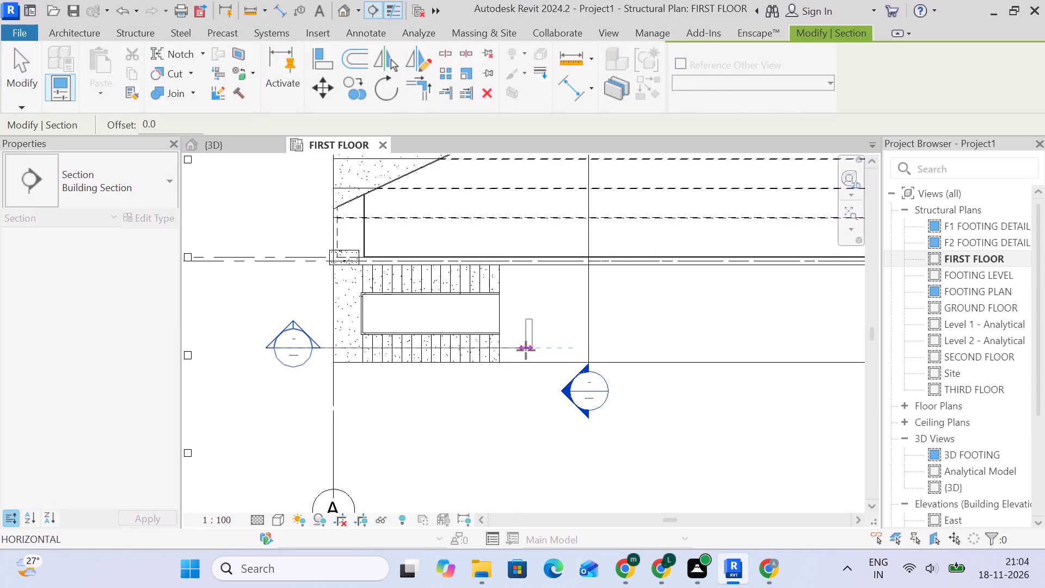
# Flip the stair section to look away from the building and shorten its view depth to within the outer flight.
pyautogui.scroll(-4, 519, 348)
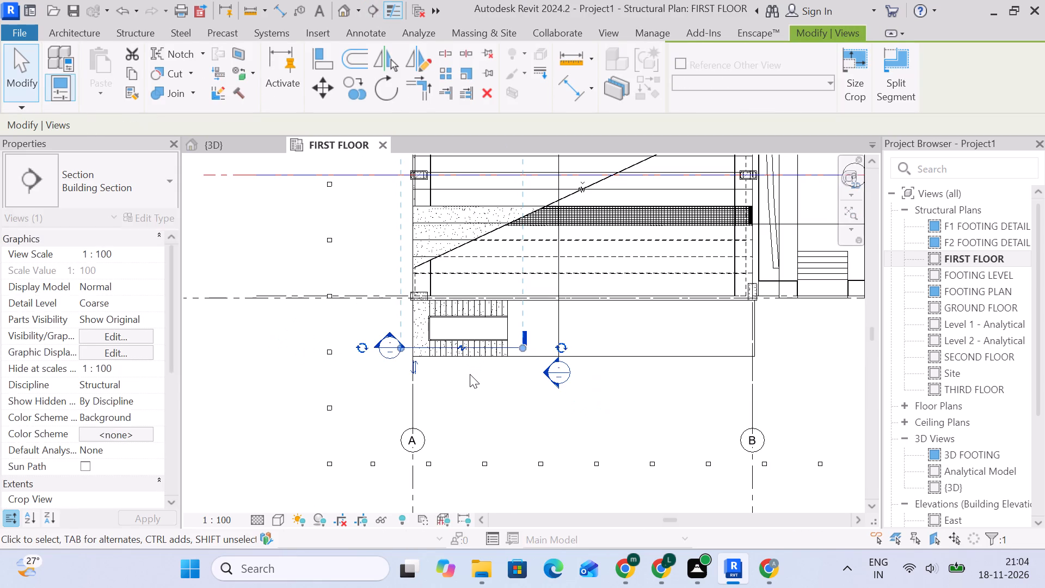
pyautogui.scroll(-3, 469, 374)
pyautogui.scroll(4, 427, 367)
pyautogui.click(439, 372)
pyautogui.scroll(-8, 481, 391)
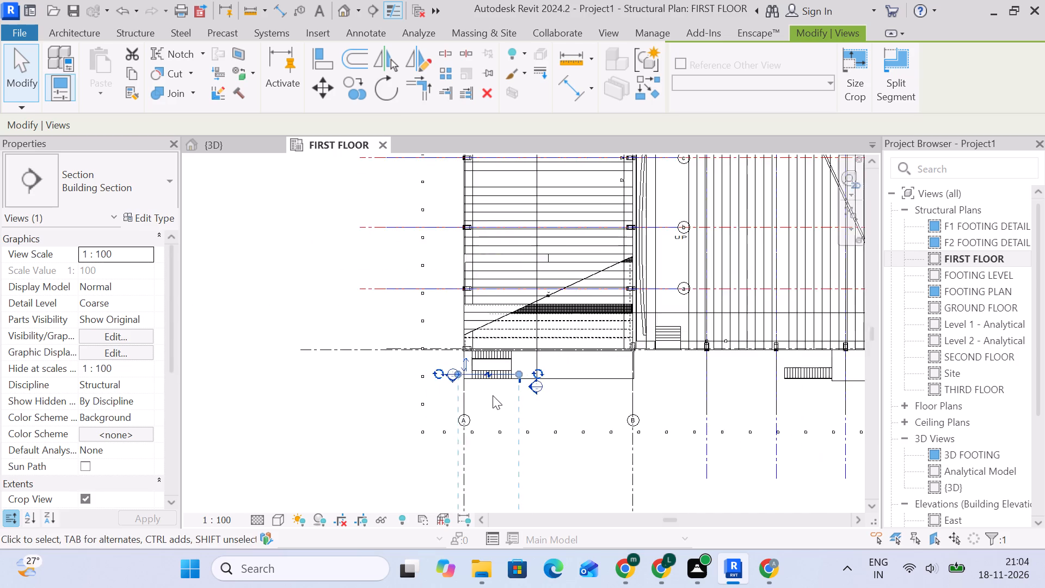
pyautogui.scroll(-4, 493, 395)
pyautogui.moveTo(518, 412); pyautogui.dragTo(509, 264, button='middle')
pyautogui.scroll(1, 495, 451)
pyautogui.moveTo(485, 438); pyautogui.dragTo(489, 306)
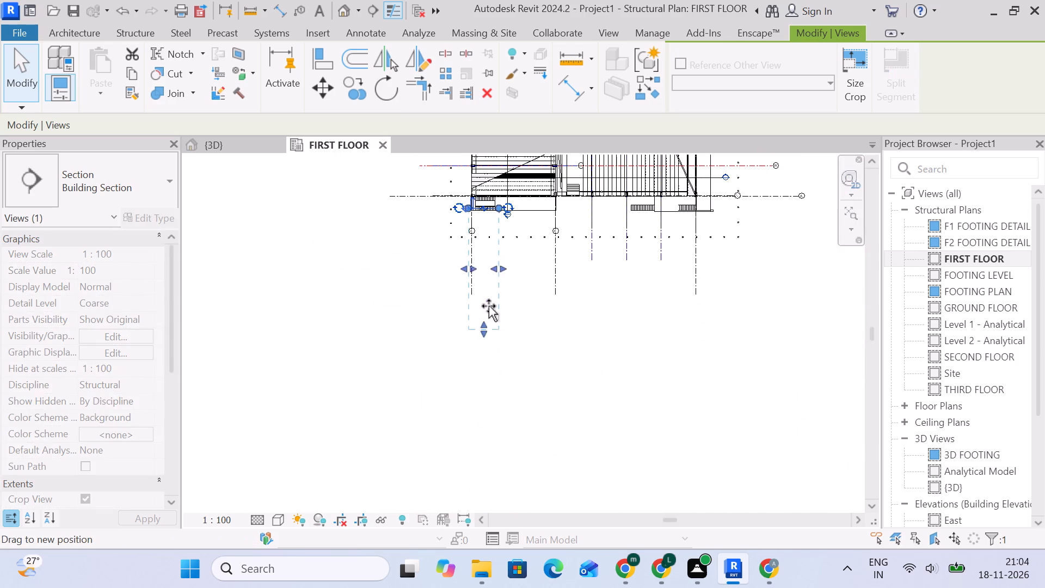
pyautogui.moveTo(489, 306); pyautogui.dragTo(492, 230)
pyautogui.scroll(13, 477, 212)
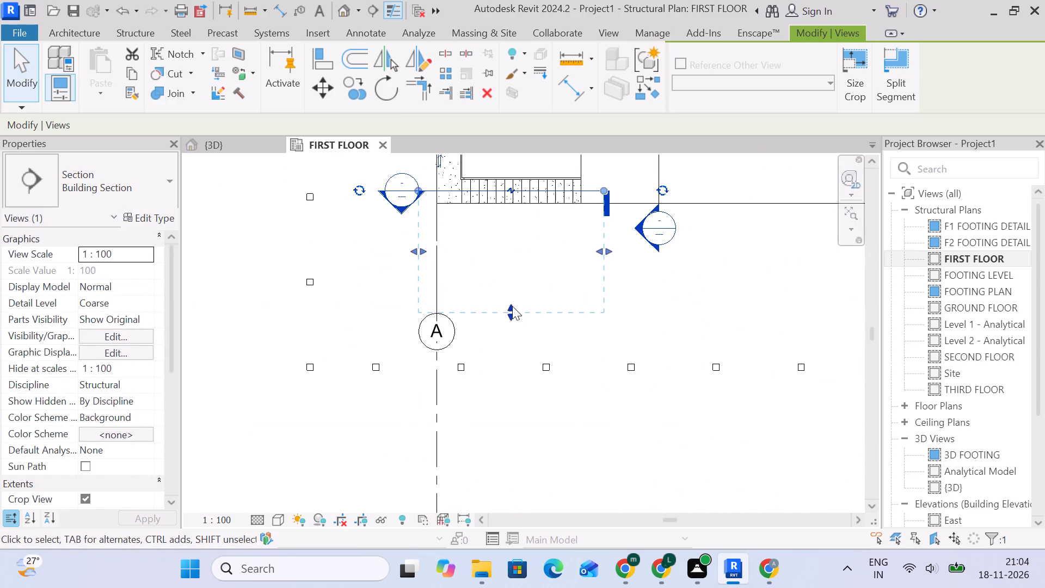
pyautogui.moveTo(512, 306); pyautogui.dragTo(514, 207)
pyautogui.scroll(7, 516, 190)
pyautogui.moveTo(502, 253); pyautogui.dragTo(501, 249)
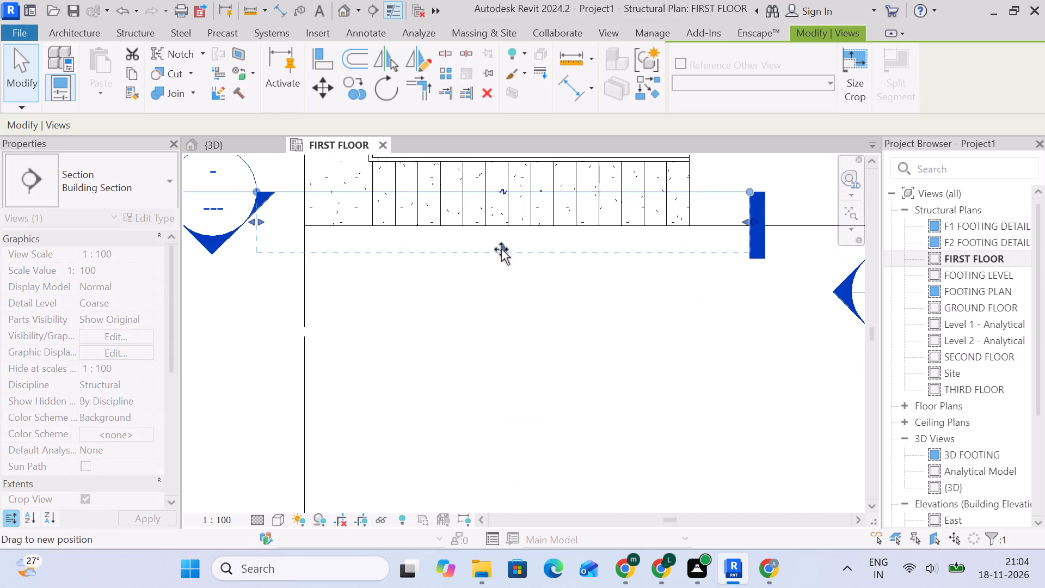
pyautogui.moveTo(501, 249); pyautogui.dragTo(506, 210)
# Open the stair section's view and set its crop from below GROUND FLOOR to just above FIRST FLOOR.
pyautogui.rightClick(559, 310)
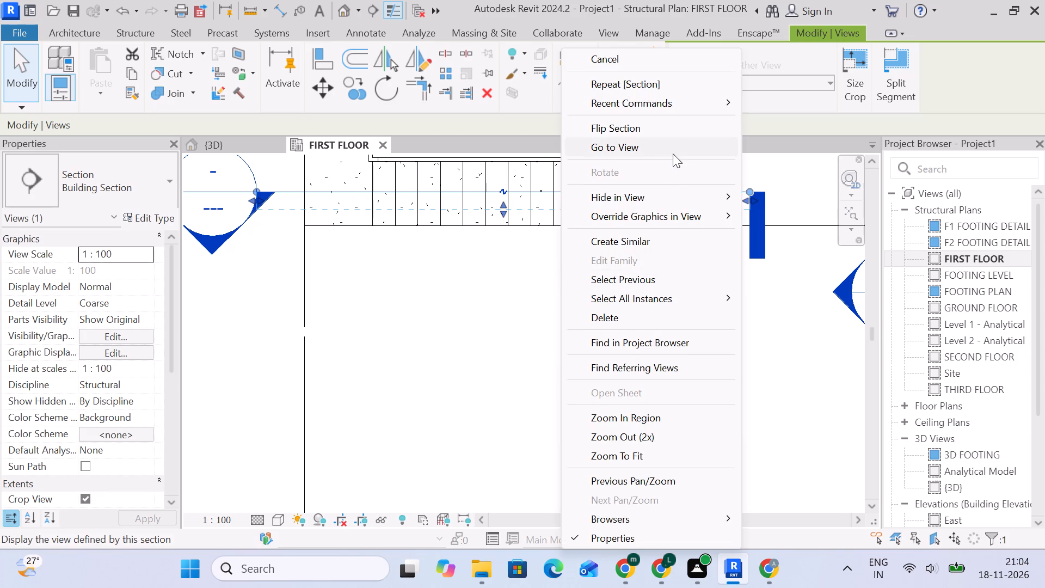
pyautogui.click(673, 152)
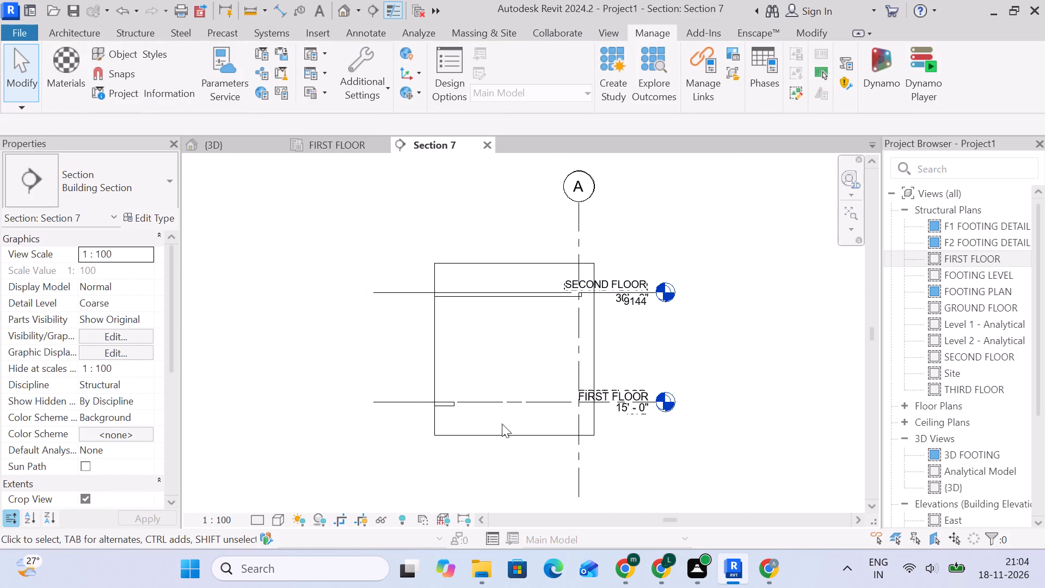
pyautogui.scroll(1, 521, 306)
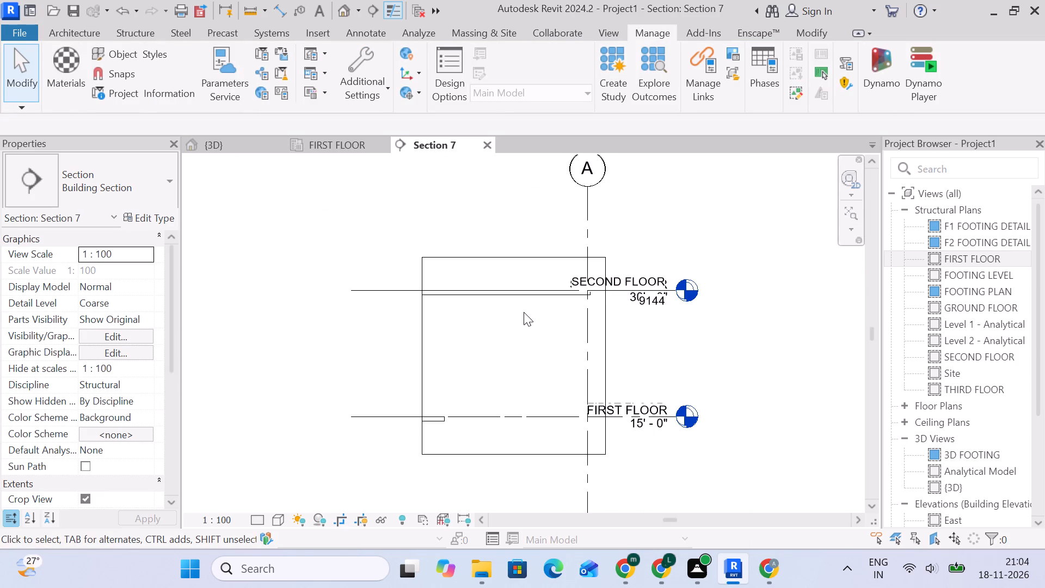
pyautogui.click(472, 454)
pyautogui.scroll(-1, 520, 436)
pyautogui.moveTo(520, 433); pyautogui.dragTo(509, 283, button='middle')
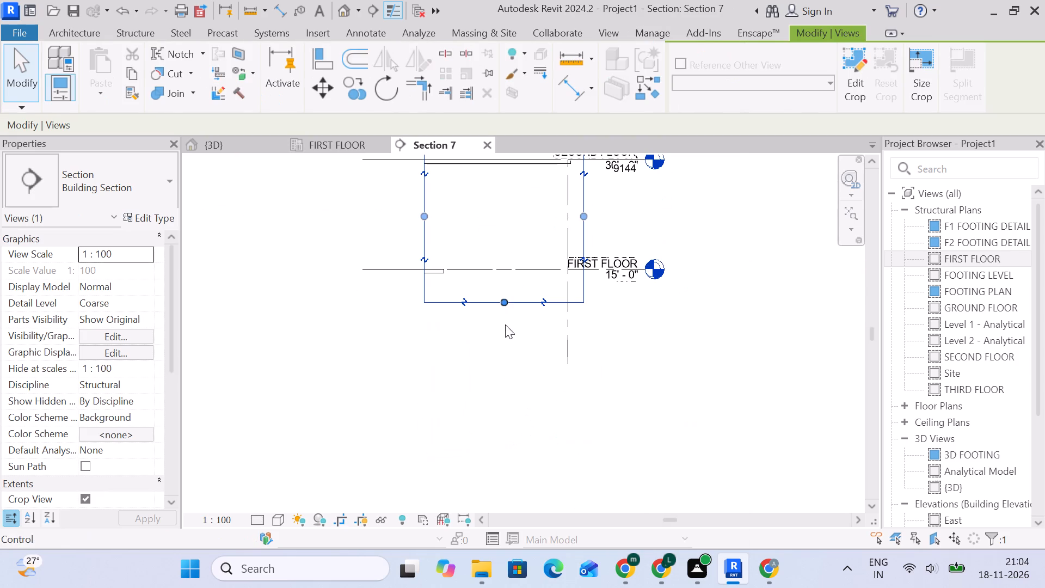
pyautogui.moveTo(506, 305); pyautogui.dragTo(511, 387)
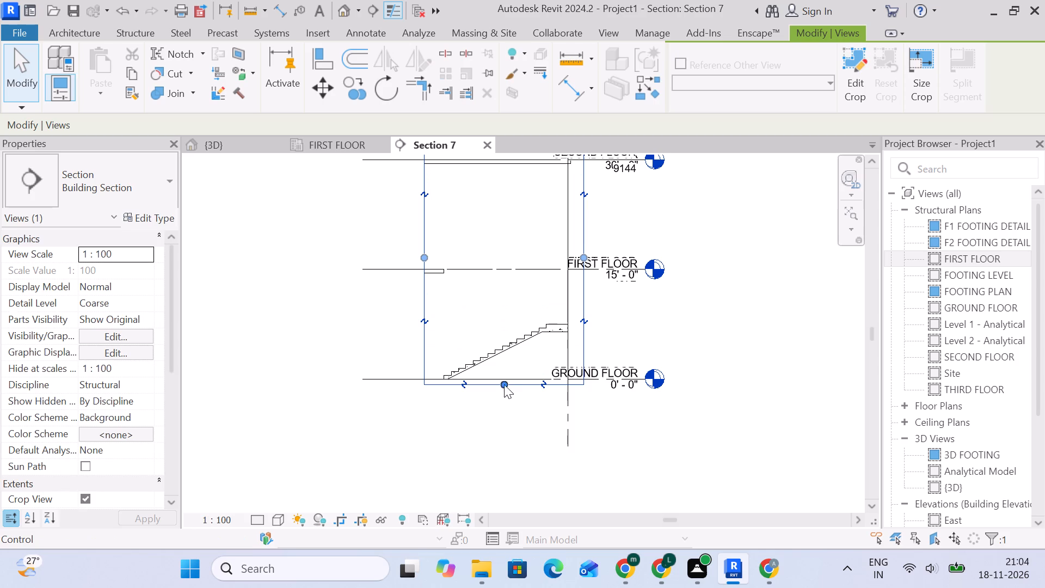
pyautogui.moveTo(504, 384); pyautogui.dragTo(505, 415)
pyautogui.scroll(-3, 524, 231)
pyautogui.moveTo(520, 234); pyautogui.dragTo(523, 258, button='middle')
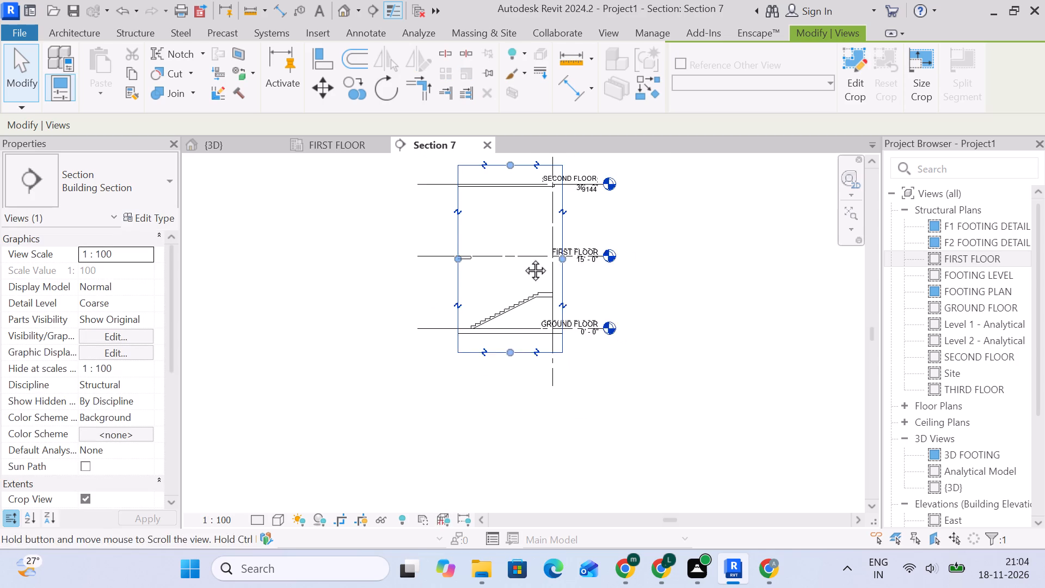
pyautogui.moveTo(523, 258); pyautogui.dragTo(523, 263, button='middle')
pyautogui.moveTo(513, 192); pyautogui.dragTo(521, 254)
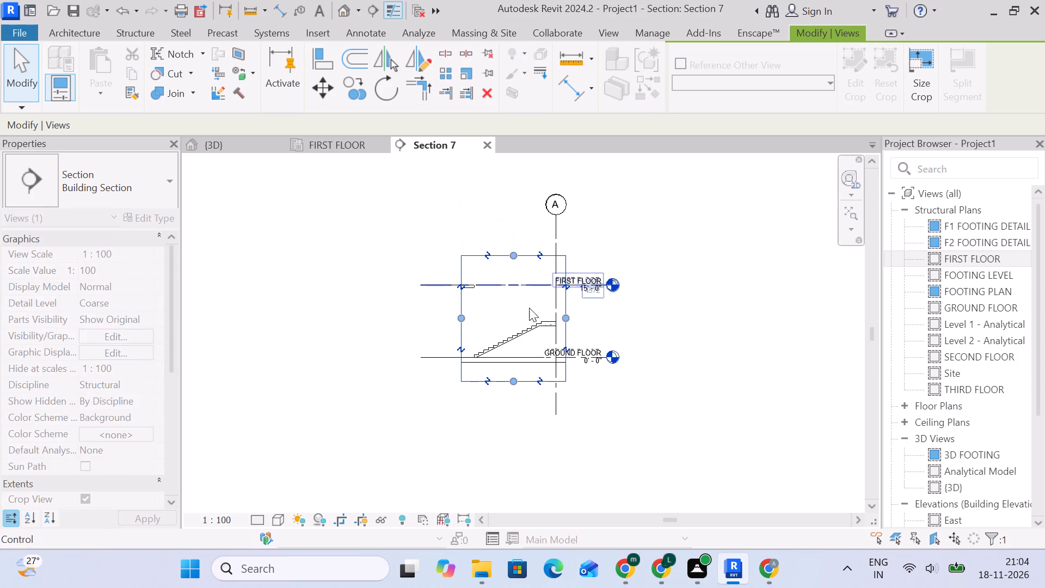
pyautogui.scroll(5, 534, 328)
pyautogui.scroll(4, 496, 357)
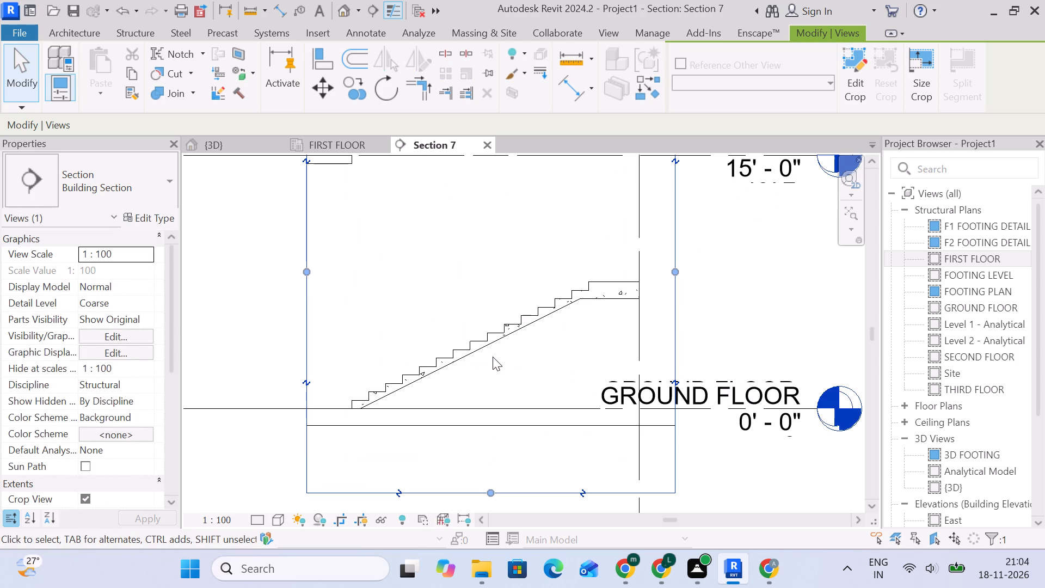
# Flip the stair section in the FIRST FLOOR plan to face the building, extend its depth into the inner flight, and return to the section view.
pyautogui.click(337, 143)
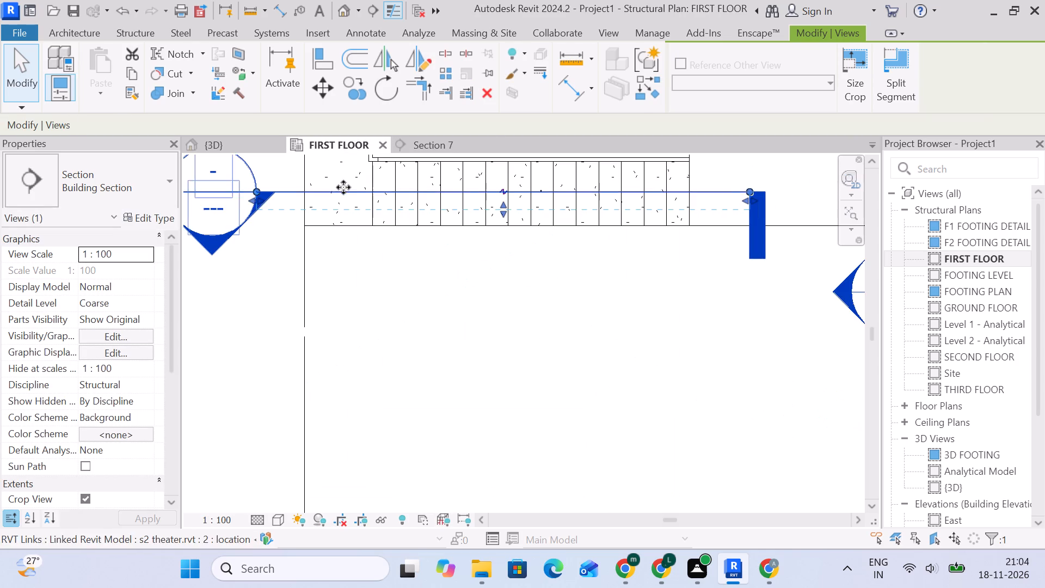
pyautogui.scroll(-4, 492, 254)
pyautogui.moveTo(493, 255); pyautogui.dragTo(497, 333, button='middle')
pyautogui.click(395, 258)
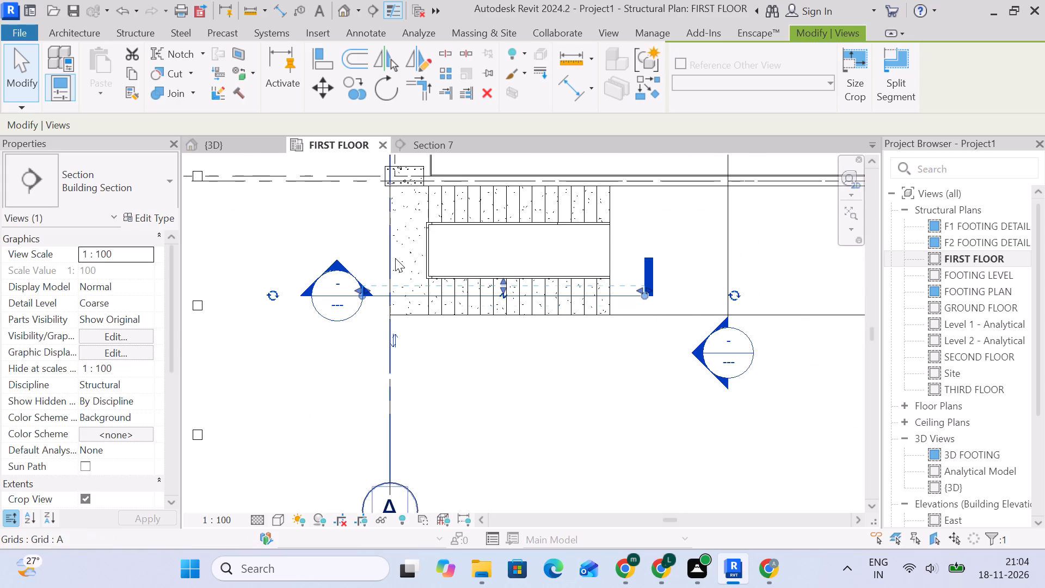
pyautogui.moveTo(503, 279); pyautogui.dragTo(511, 204)
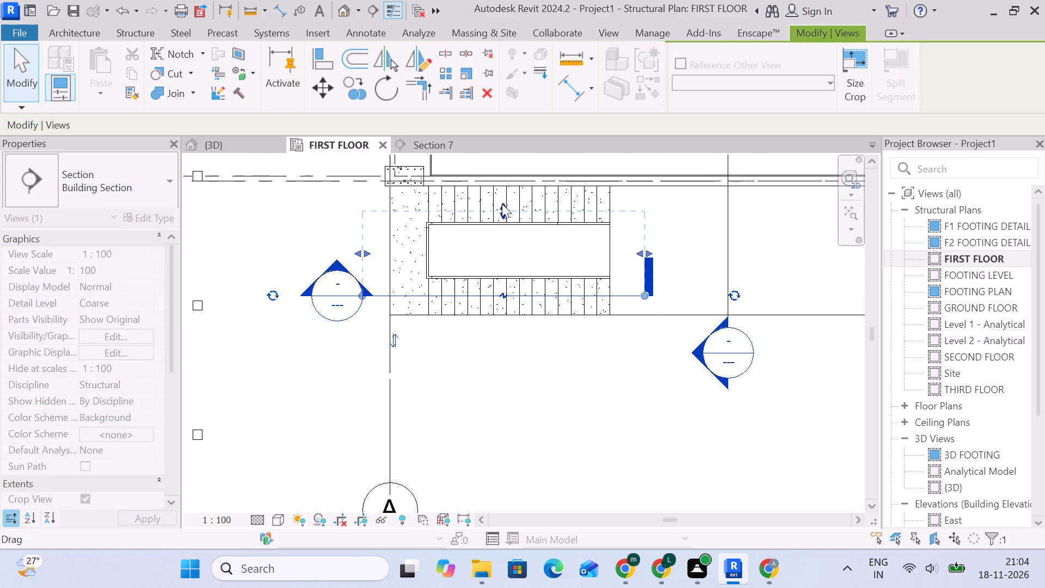
pyautogui.click(441, 137)
pyautogui.click(442, 144)
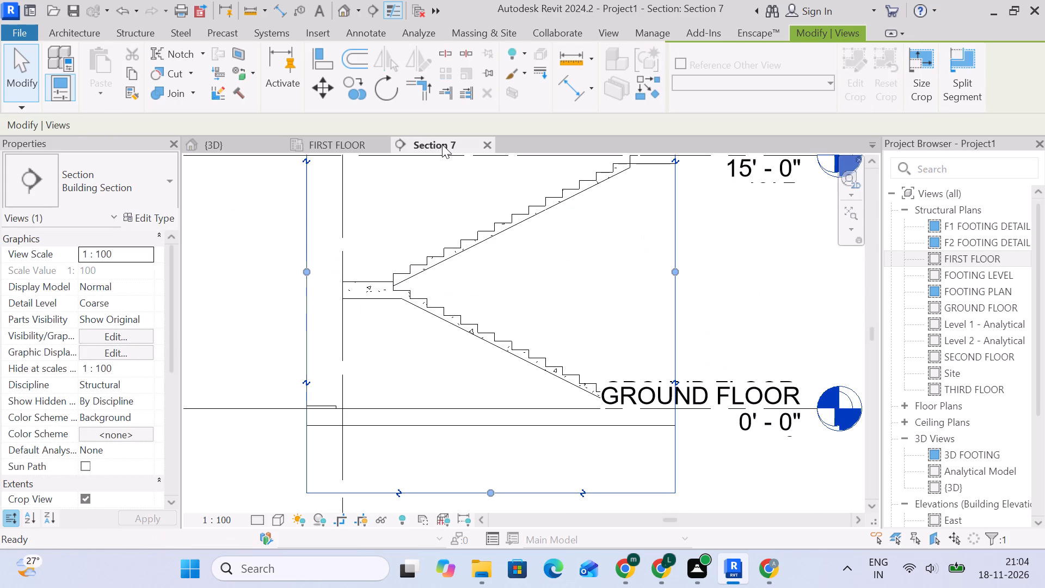
# Examine the stair's two flights and landing between GROUND FLOOR and FIRST FLOOR in section, and expand the list of building sections.
pyautogui.scroll(-3, 515, 255)
pyautogui.moveTo(527, 259); pyautogui.dragTo(504, 264, button='middle')
pyautogui.scroll(-5, 954, 358)
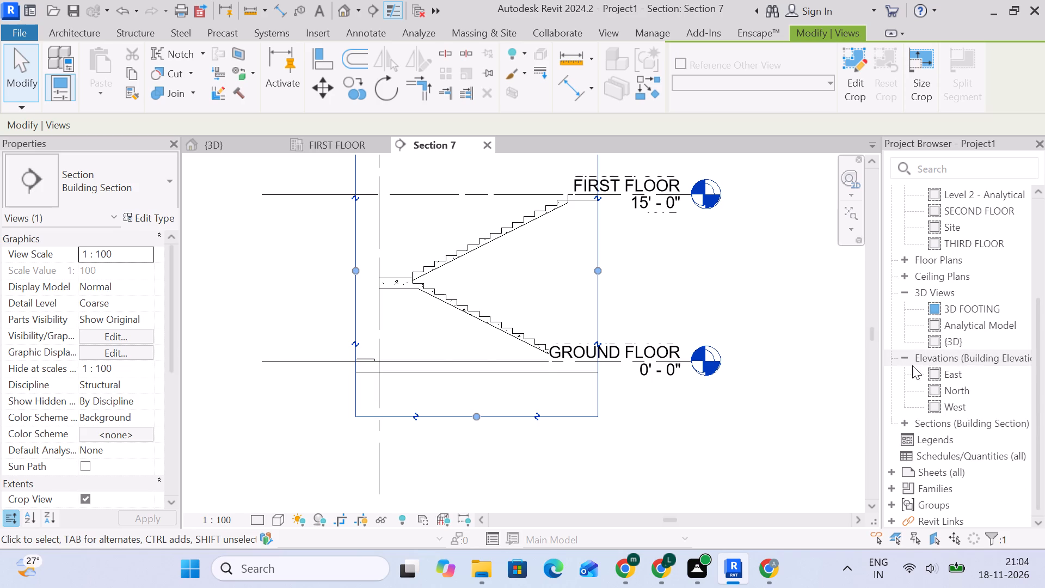
pyautogui.click(905, 423)
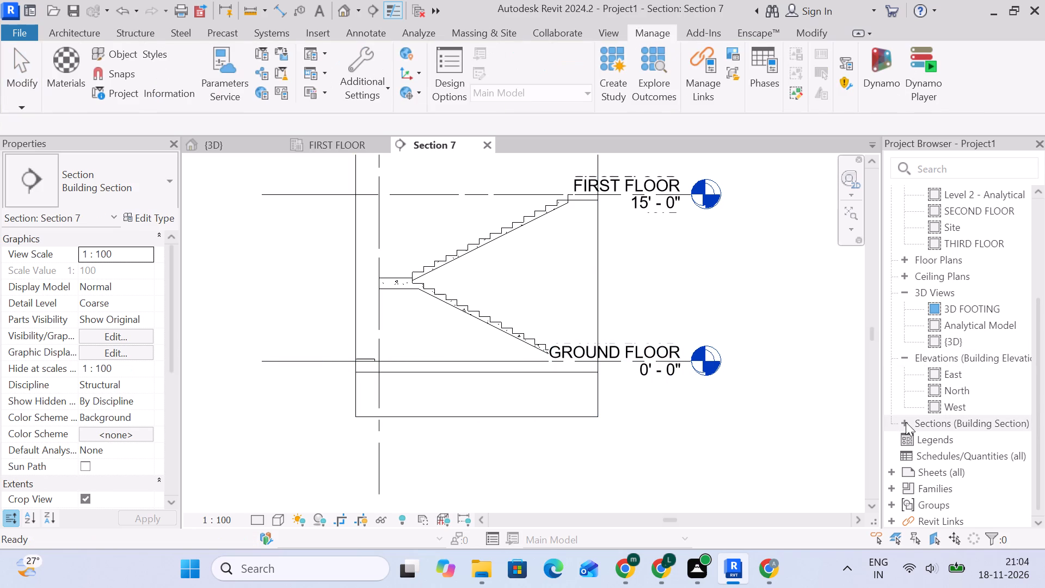
pyautogui.scroll(-4, 913, 422)
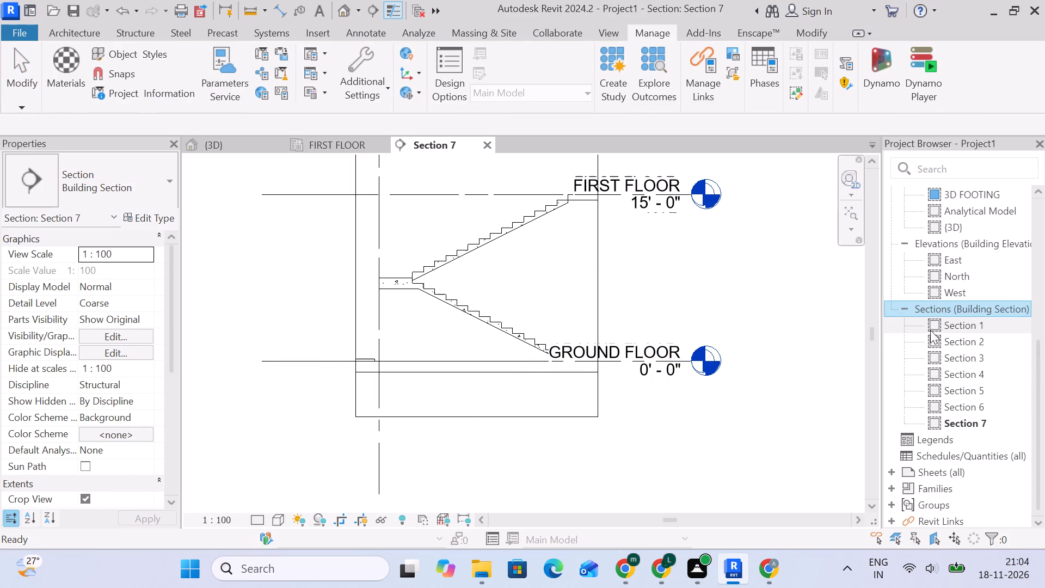
pyautogui.click(752, 323)
pyautogui.scroll(2, 791, 320)
pyautogui.scroll(-3, 791, 322)
pyautogui.moveTo(643, 317); pyautogui.dragTo(684, 344, button='middle')
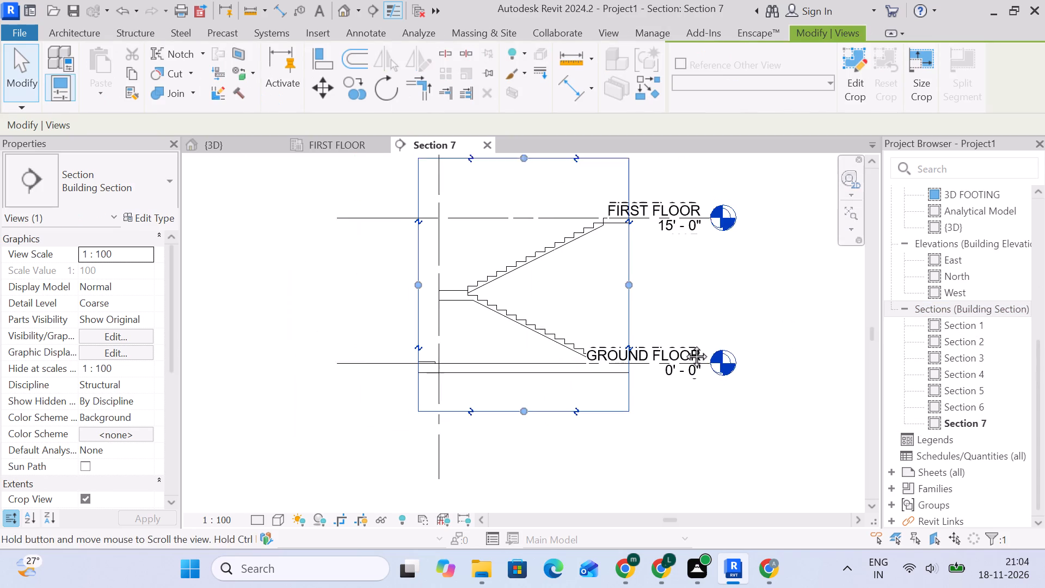
# Widen the stair section's crop past the foot of the lower flight and examine its bottom steps at GROUND FLOOR.
pyautogui.moveTo(684, 344); pyautogui.dragTo(706, 361, button='middle')
pyautogui.scroll(1, 706, 361)
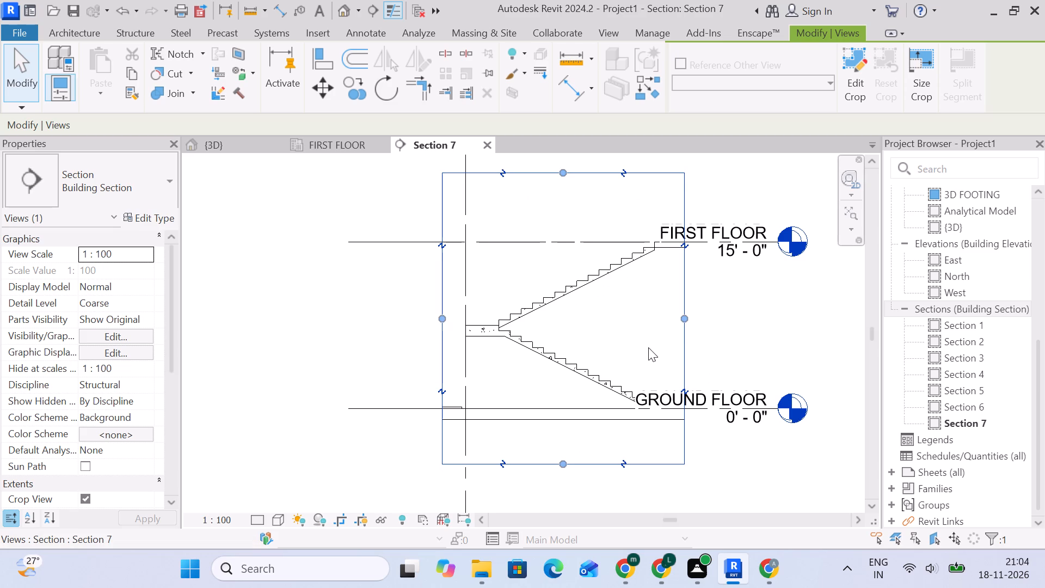
pyautogui.scroll(4, 546, 299)
pyautogui.moveTo(573, 354); pyautogui.dragTo(494, 259, button='middle')
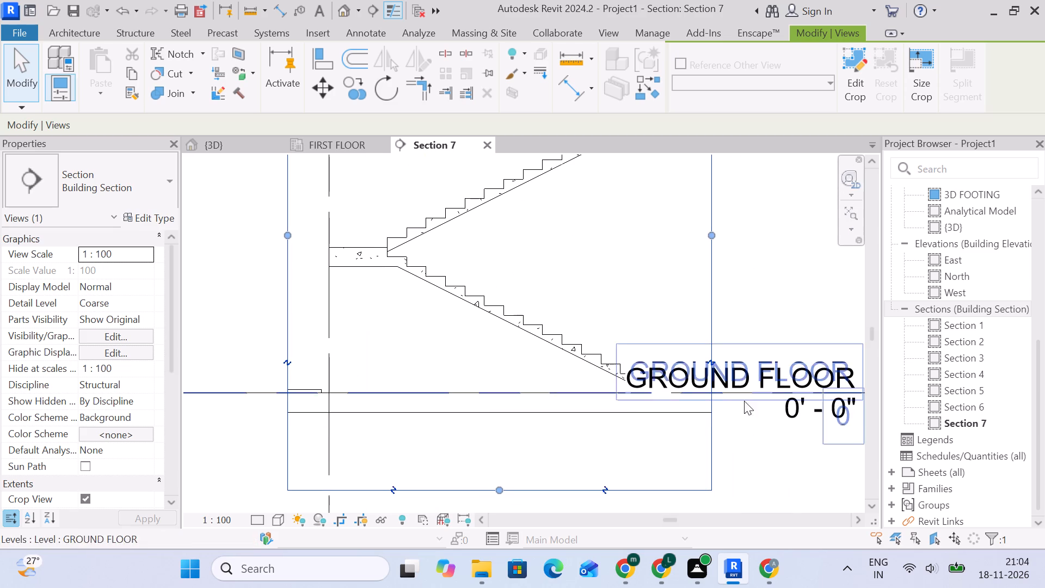
pyautogui.moveTo(711, 238); pyautogui.dragTo(784, 238)
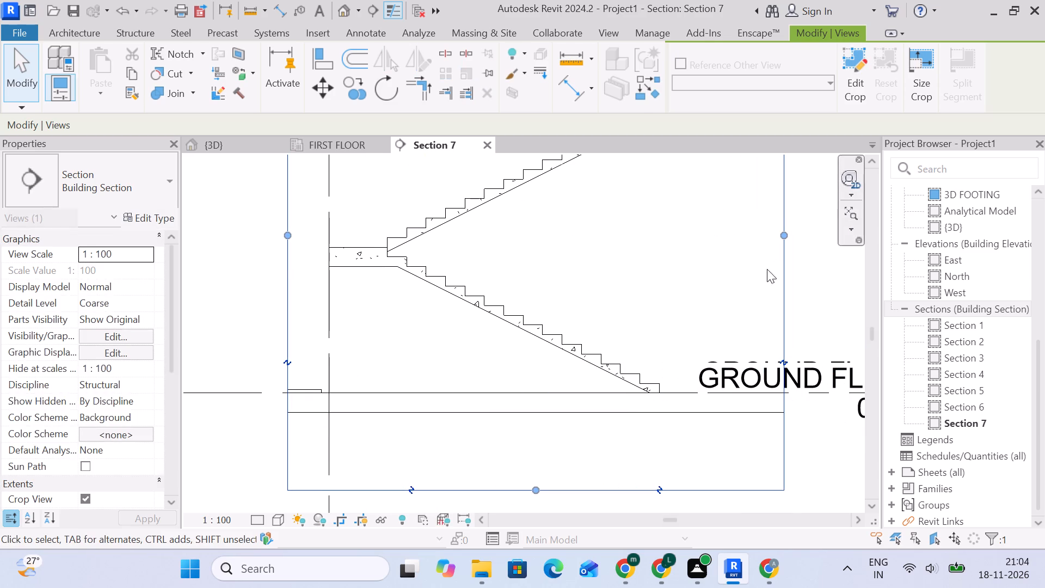
pyautogui.scroll(9, 639, 389)
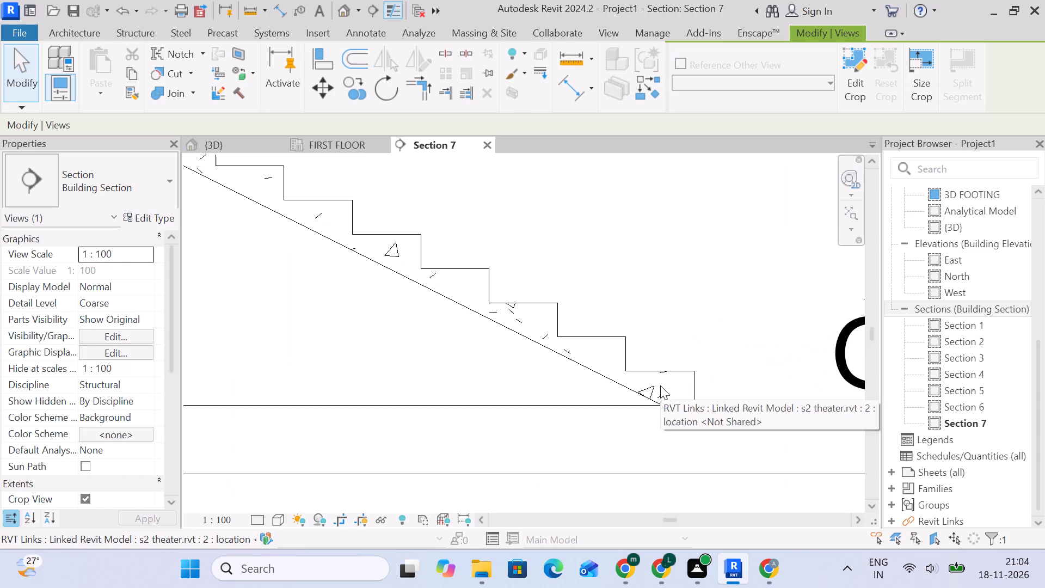
pyautogui.scroll(-12, 660, 385)
# Start a sketched stair run in the FIRST FLOOR plan and draw its boundary along the outer flight's outer edge from grid A.
pyautogui.click(330, 143)
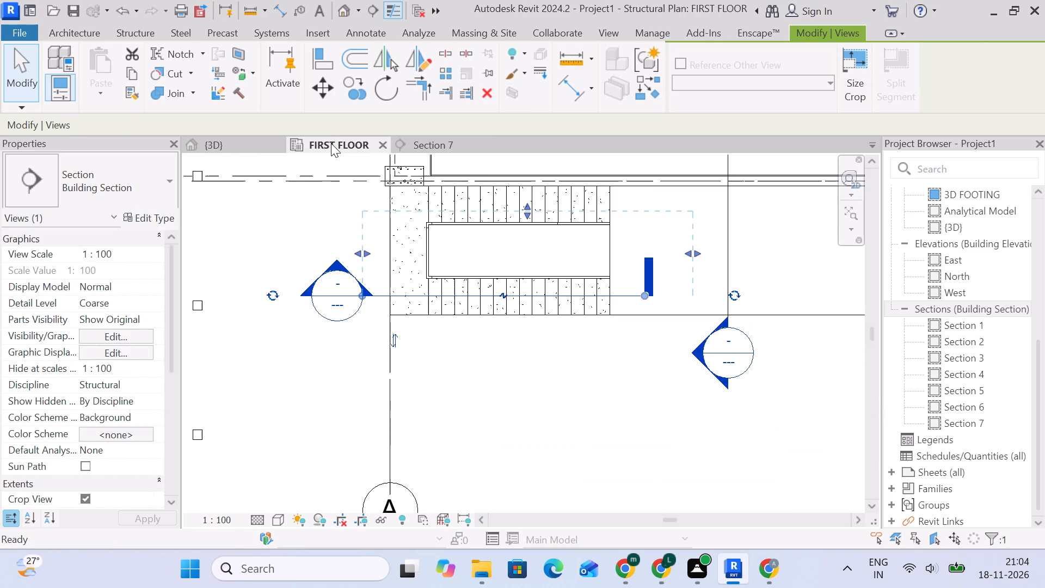
pyautogui.click(620, 384)
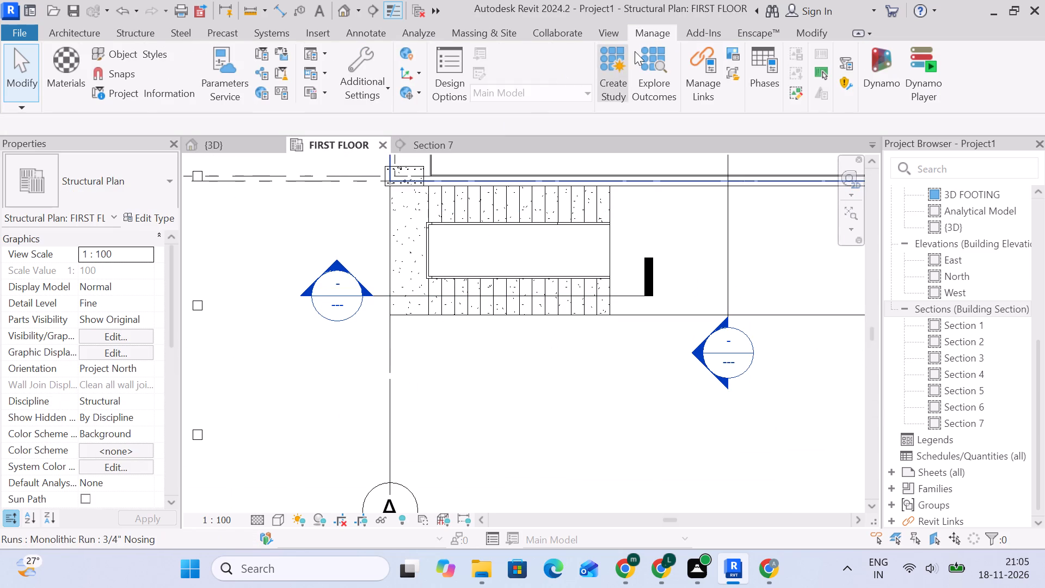
pyautogui.click(86, 33)
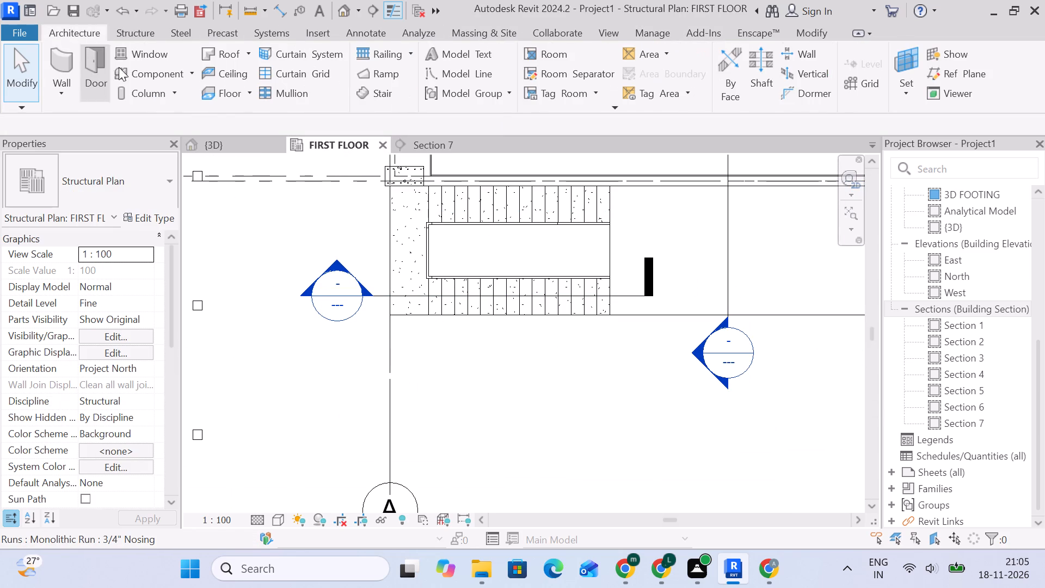
pyautogui.click(363, 88)
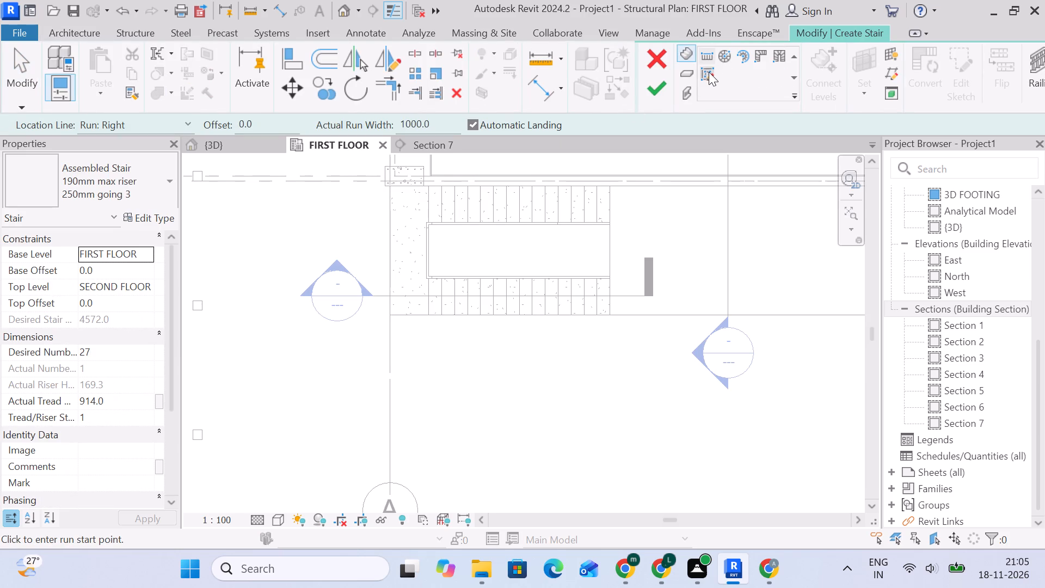
pyautogui.click(708, 74)
pyautogui.scroll(10, 400, 306)
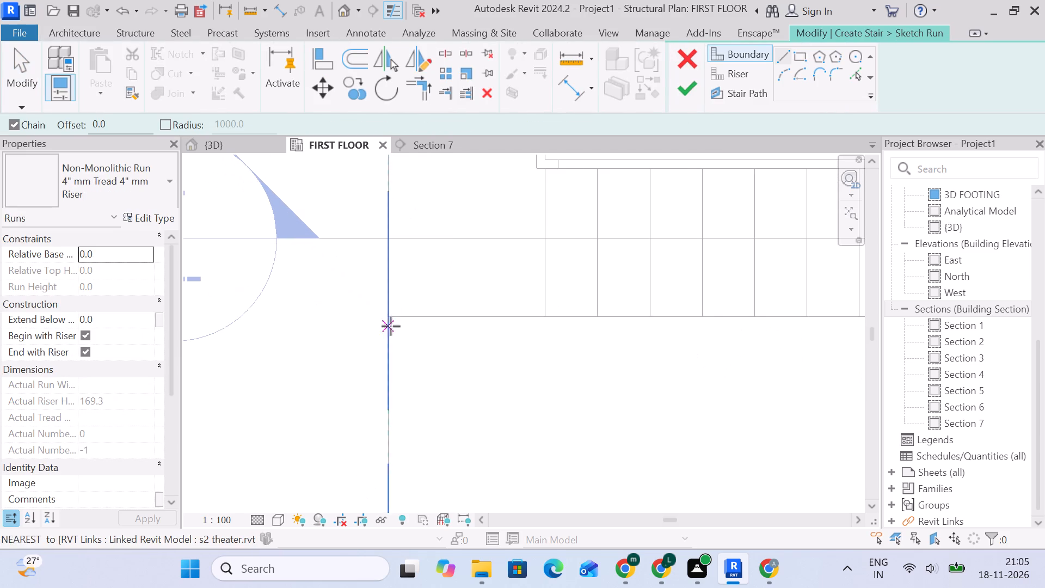
pyautogui.moveTo(388, 318); pyautogui.dragTo(398, 317)
pyautogui.scroll(-4, 791, 304)
pyautogui.moveTo(790, 304); pyautogui.dragTo(433, 301, button='middle')
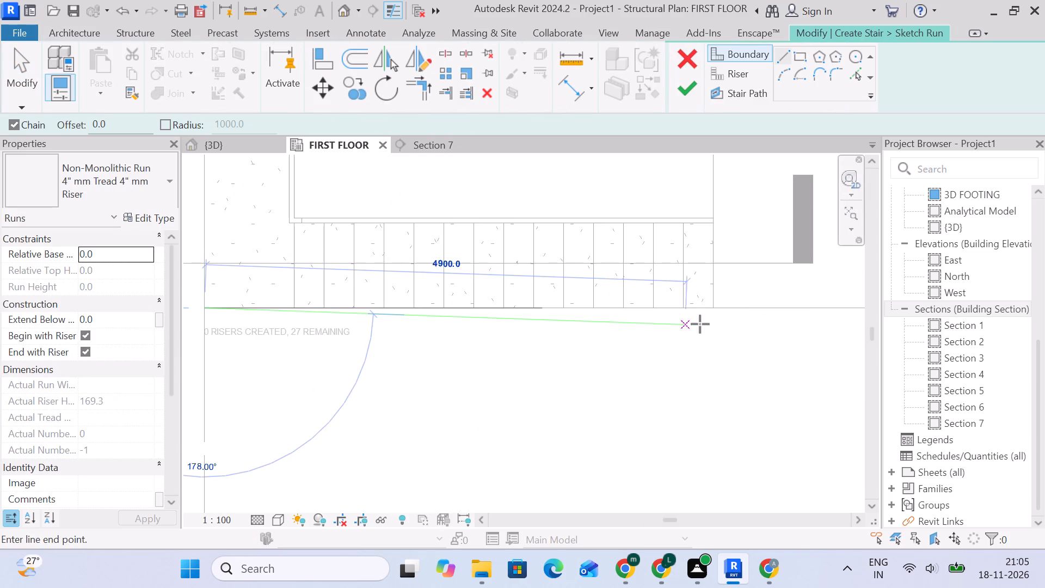
pyautogui.scroll(4, 709, 324)
pyautogui.click(716, 298)
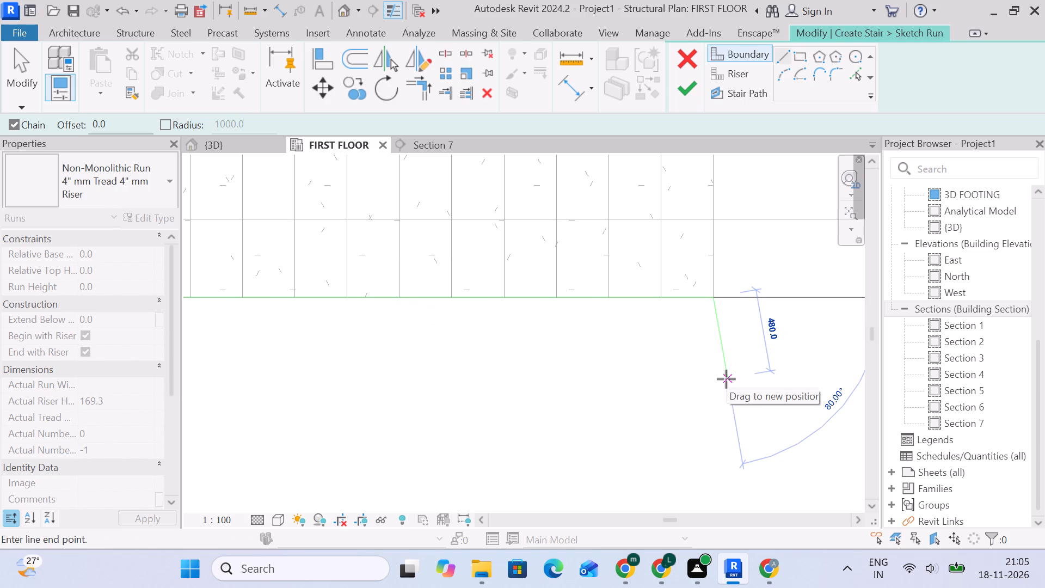
pyautogui.press('Escape')
# Trace the run's inner boundary around the three sides of the stair well, with the flight sides about 4267 mm long.
pyautogui.scroll(-3, 705, 332)
pyautogui.moveTo(710, 334); pyautogui.dragTo(769, 470, button='middle')
pyautogui.scroll(6, 790, 360)
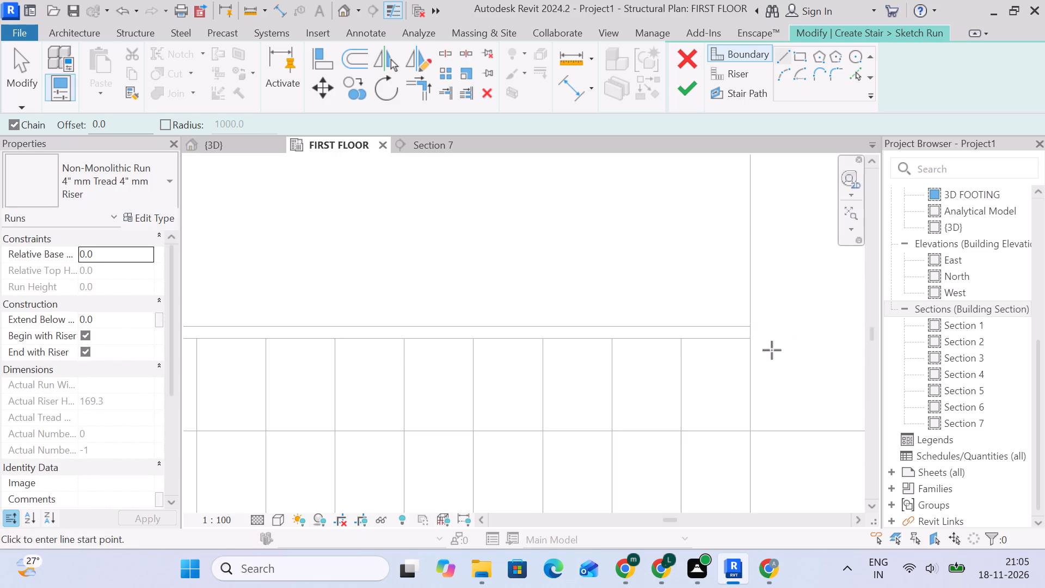
pyautogui.scroll(2, 772, 350)
pyautogui.click(743, 315)
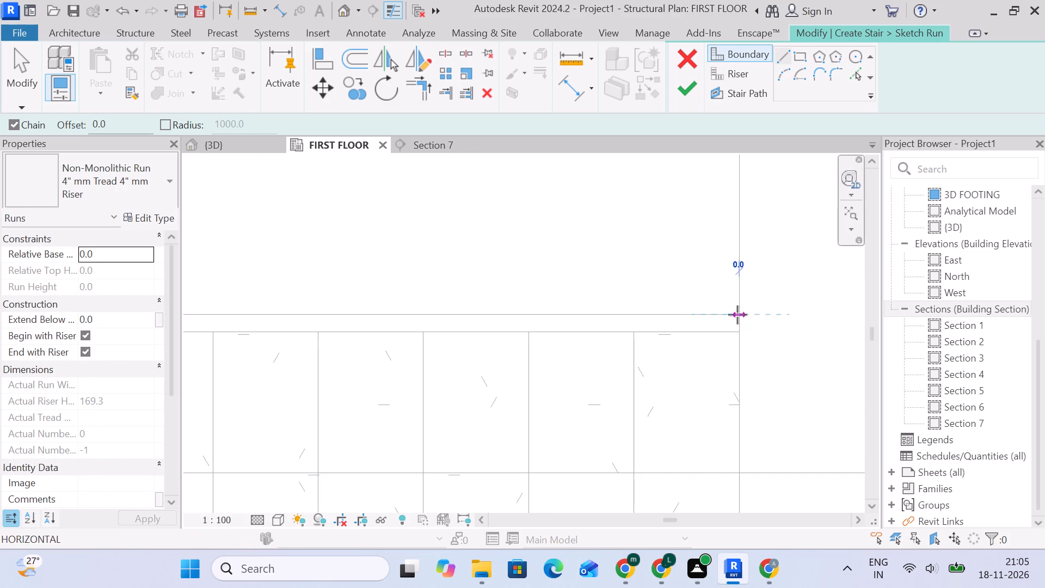
pyautogui.scroll(-5, 562, 315)
pyautogui.moveTo(571, 329); pyautogui.dragTo(919, 365, button='middle')
pyautogui.scroll(-1, 376, 365)
pyautogui.scroll(5, 274, 357)
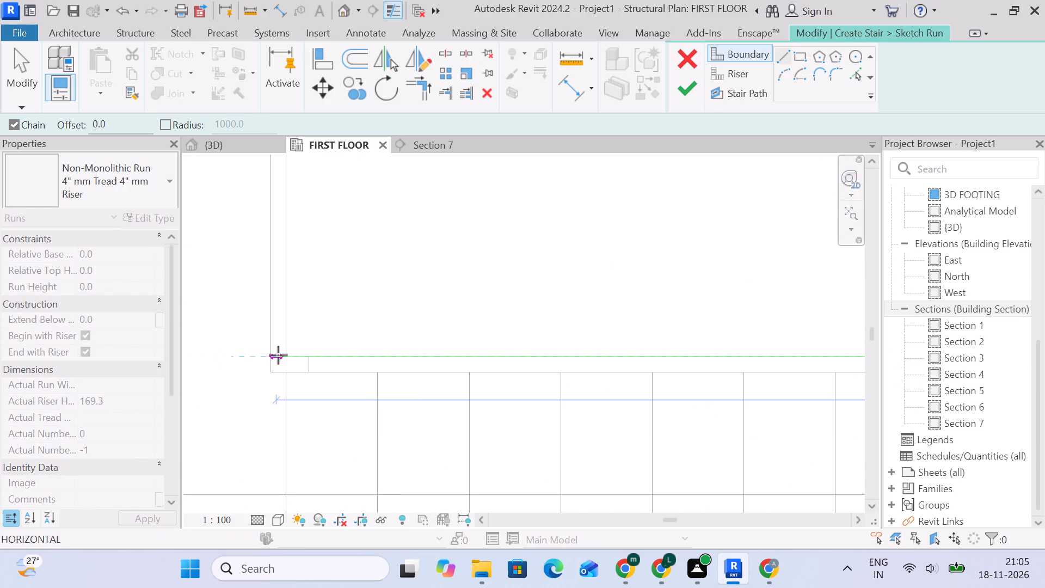
pyautogui.click(287, 355)
pyautogui.moveTo(298, 254); pyautogui.dragTo(350, 487, button='middle')
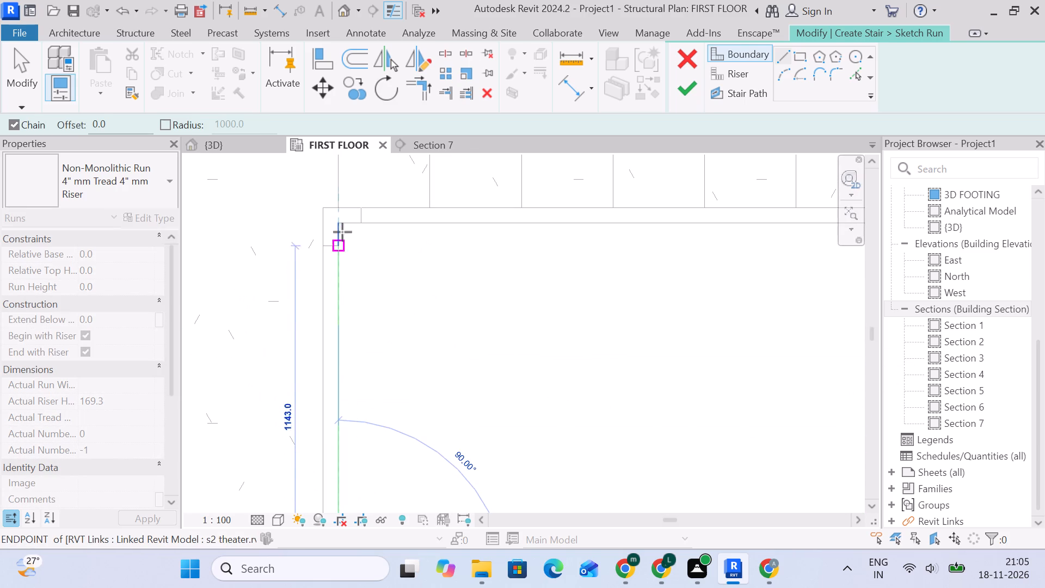
pyautogui.click(340, 222)
pyautogui.scroll(-3, 604, 333)
pyautogui.moveTo(626, 366); pyautogui.dragTo(243, 362, button='middle')
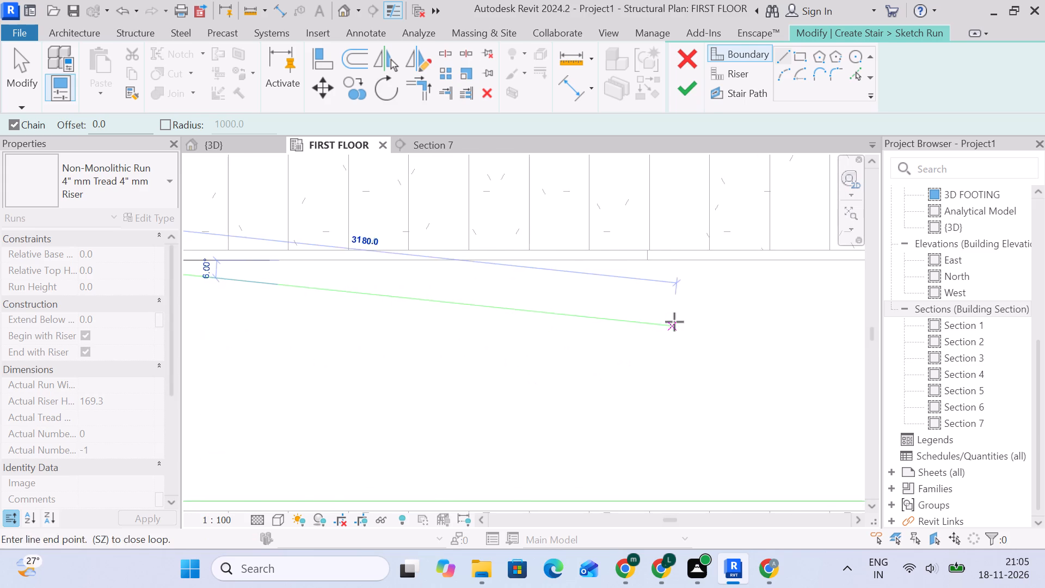
pyautogui.moveTo(674, 322); pyautogui.dragTo(343, 327, button='middle')
pyautogui.scroll(4, 557, 281)
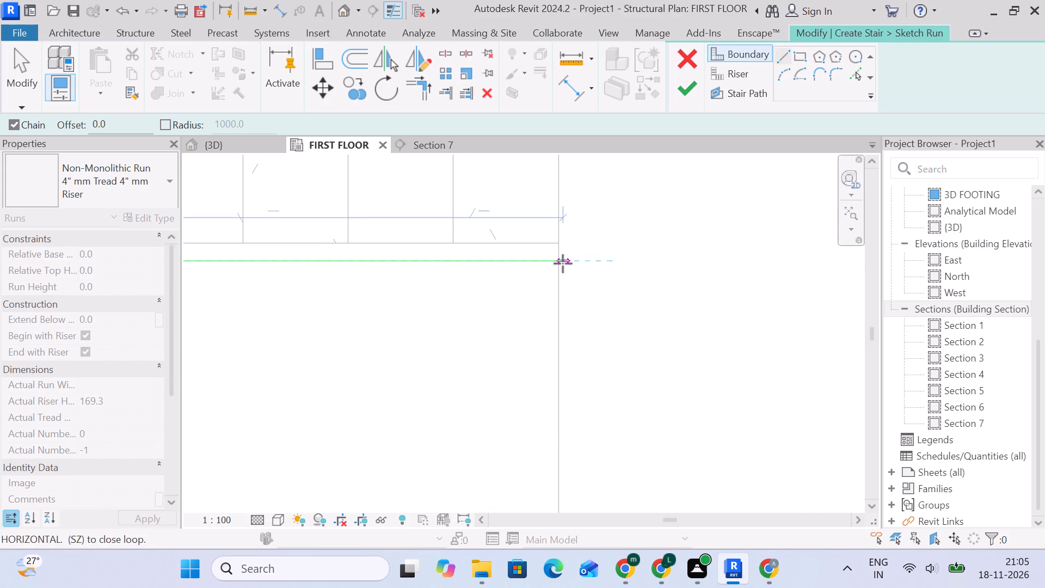
pyautogui.click(558, 264)
# Continue the boundary across the inner flight's open end, about 5182 mm along its building-side edge, and down the landing edge on grid A.
pyautogui.scroll(-4, 611, 354)
pyautogui.moveTo(617, 372); pyautogui.dragTo(668, 528, button='middle')
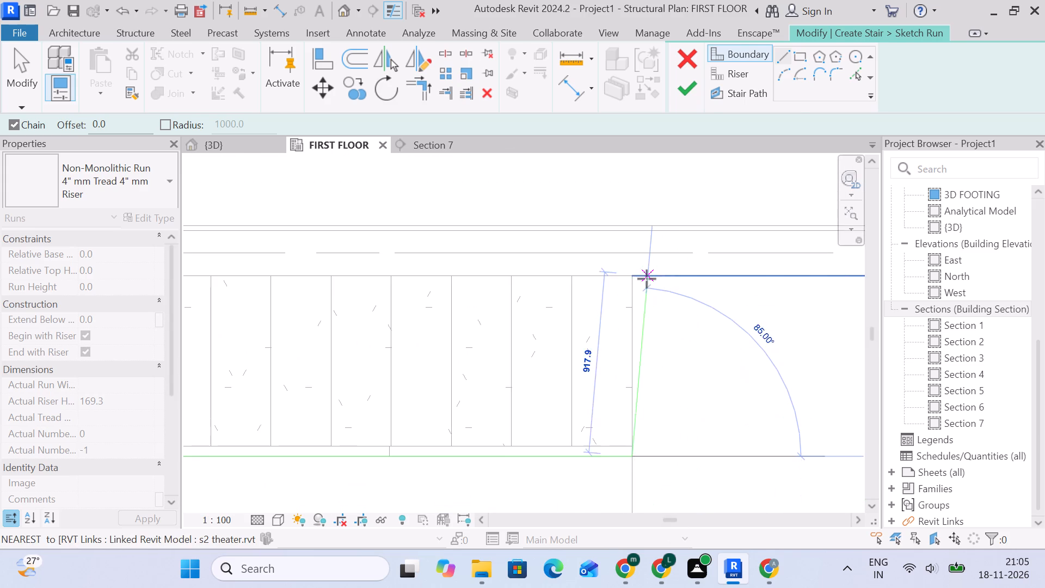
pyautogui.click(631, 277)
pyautogui.scroll(-4, 435, 287)
pyautogui.moveTo(450, 295); pyautogui.dragTo(828, 298, button='middle')
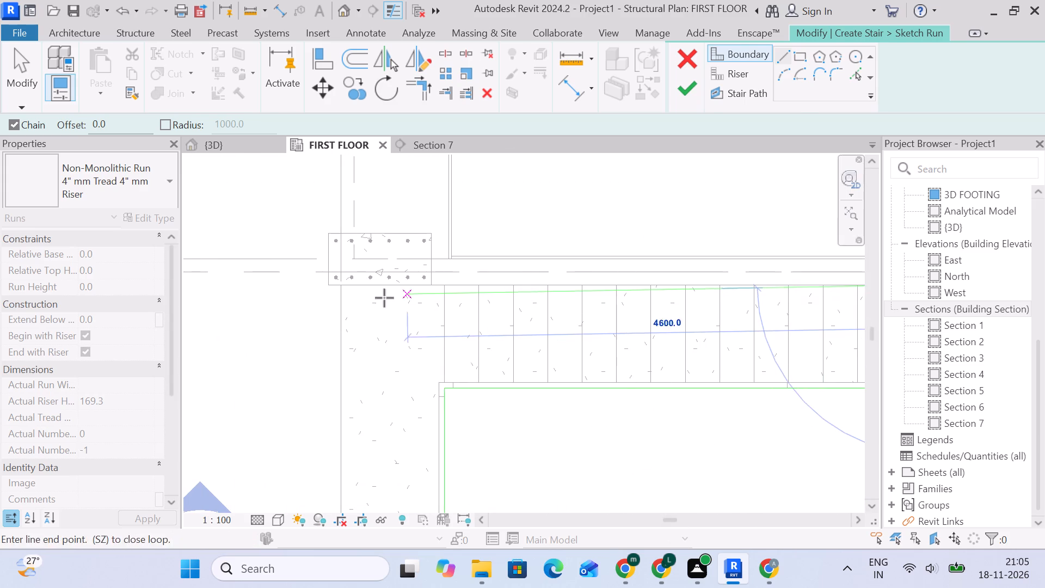
pyautogui.scroll(5, 341, 290)
pyautogui.click(342, 284)
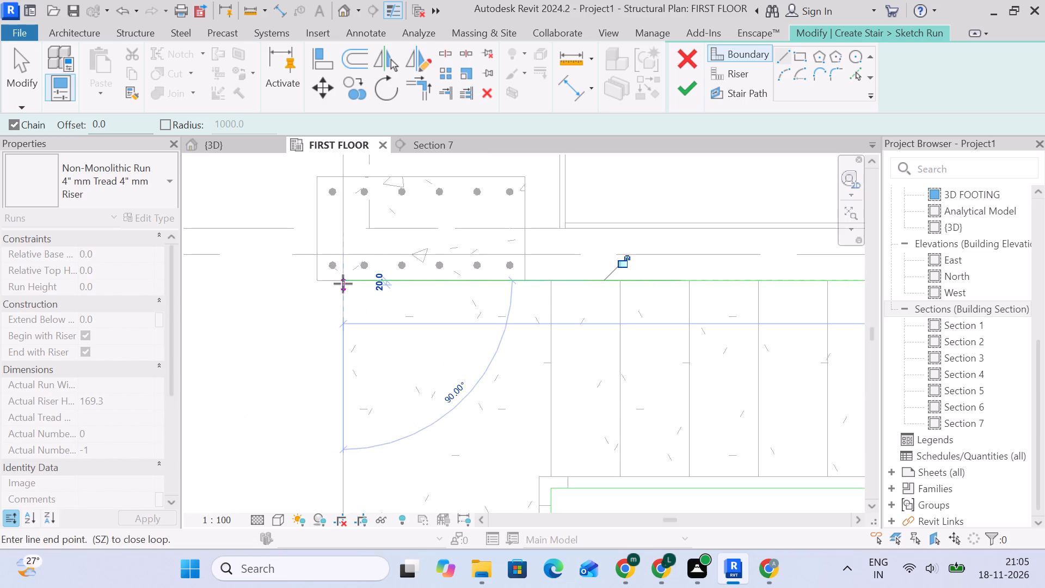
pyautogui.scroll(-5, 352, 285)
pyautogui.moveTo(413, 470); pyautogui.dragTo(435, 227, button='middle')
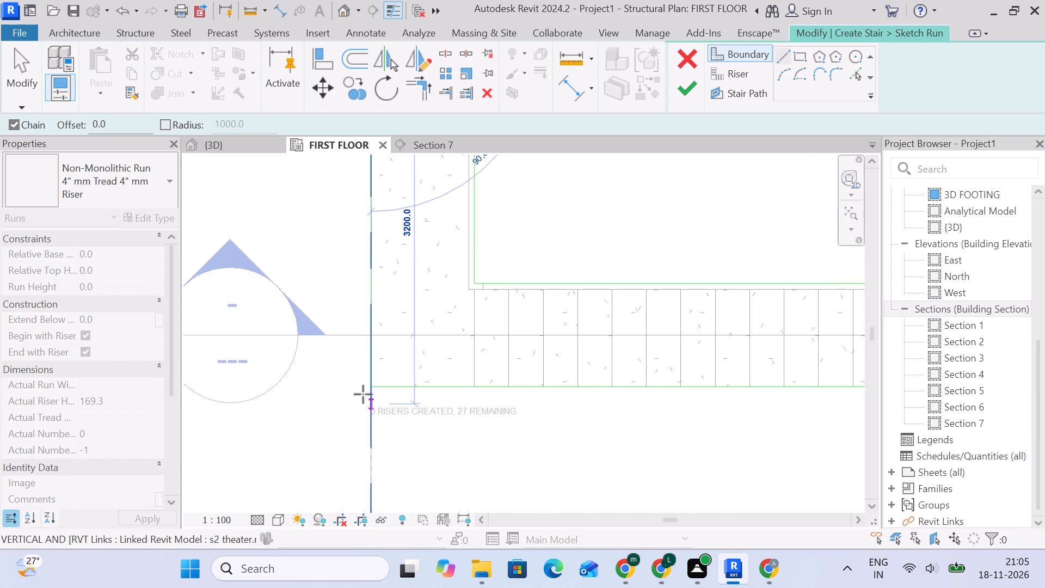
pyautogui.scroll(3, 361, 389)
pyautogui.click(377, 385)
pyautogui.press('Escape')
# Delete the boundary line across the open end of the inner flight.
pyautogui.scroll(-5, 486, 381)
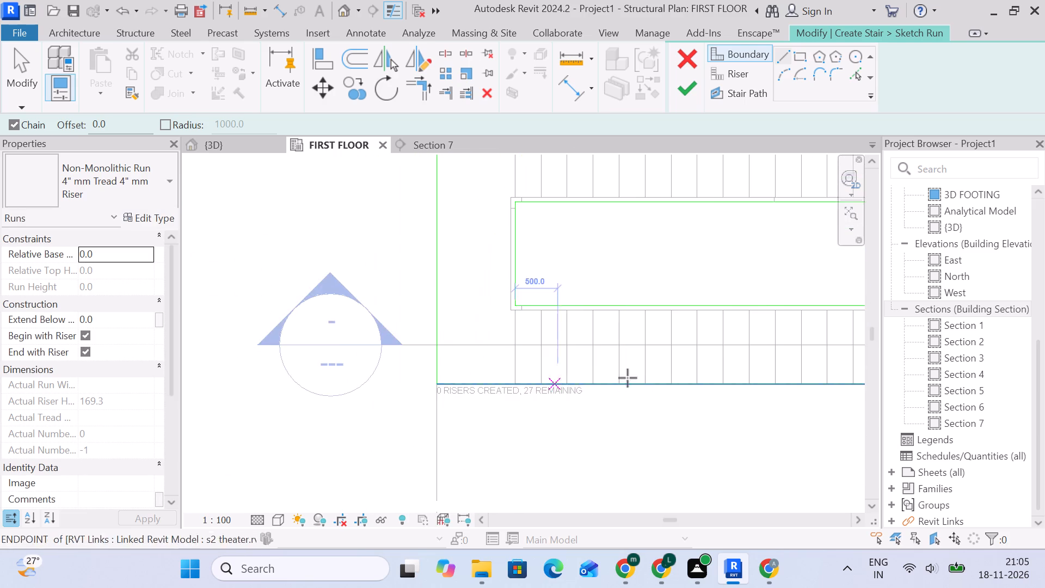
pyautogui.moveTo(629, 378); pyautogui.dragTo(389, 377, button='middle')
pyautogui.press('Escape')
pyautogui.moveTo(649, 242); pyautogui.dragTo(641, 373, button='middle')
pyautogui.click(636, 284)
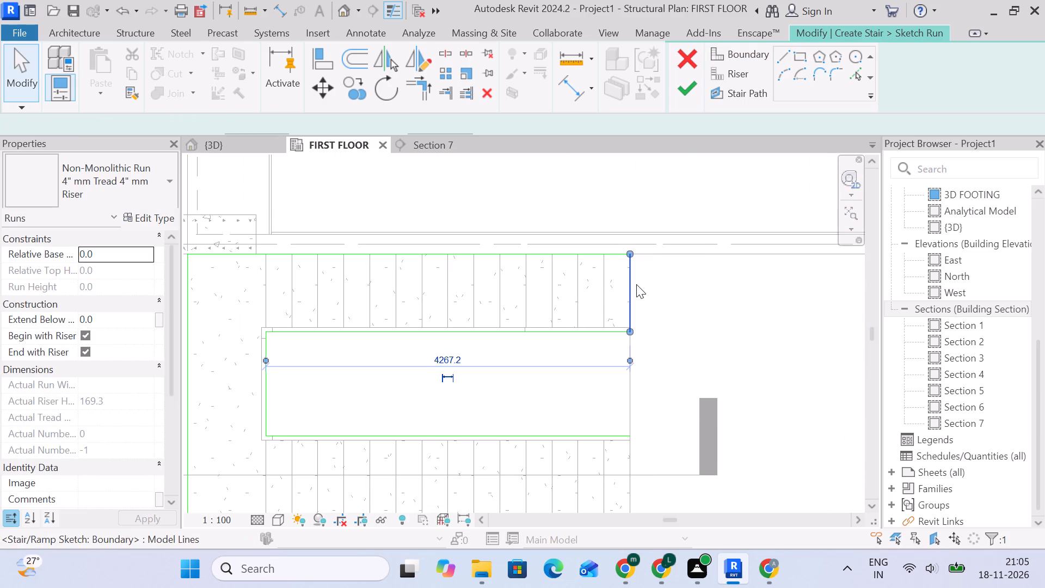
pyautogui.press('Delete')
# Move the inner flight's building-side boundary line outward to about 1029 mm from the stair well boundary.
pyautogui.click(569, 262)
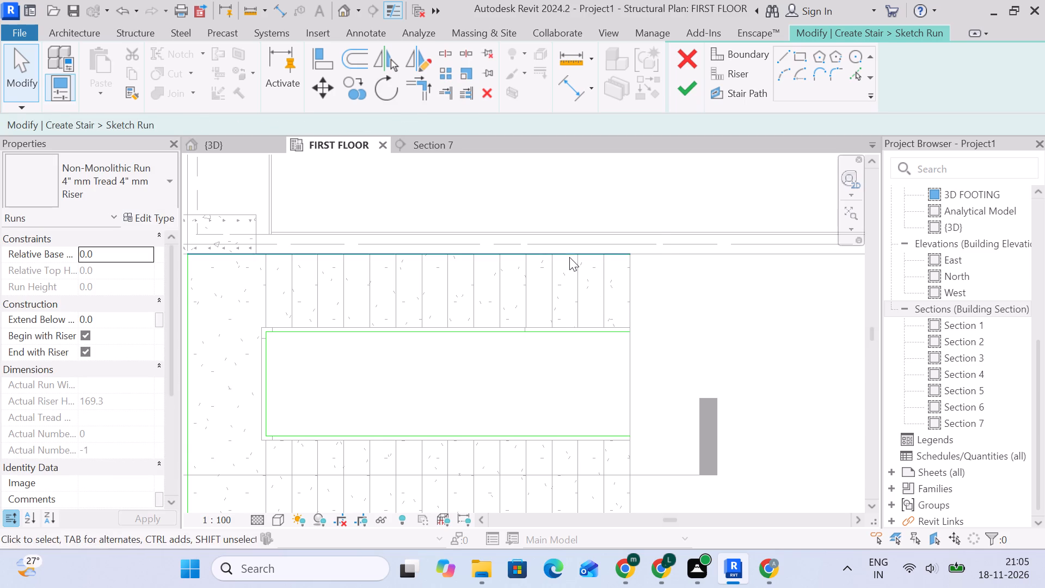
pyautogui.click(569, 256)
pyautogui.scroll(4, 564, 254)
pyautogui.moveTo(564, 254); pyautogui.dragTo(566, 236)
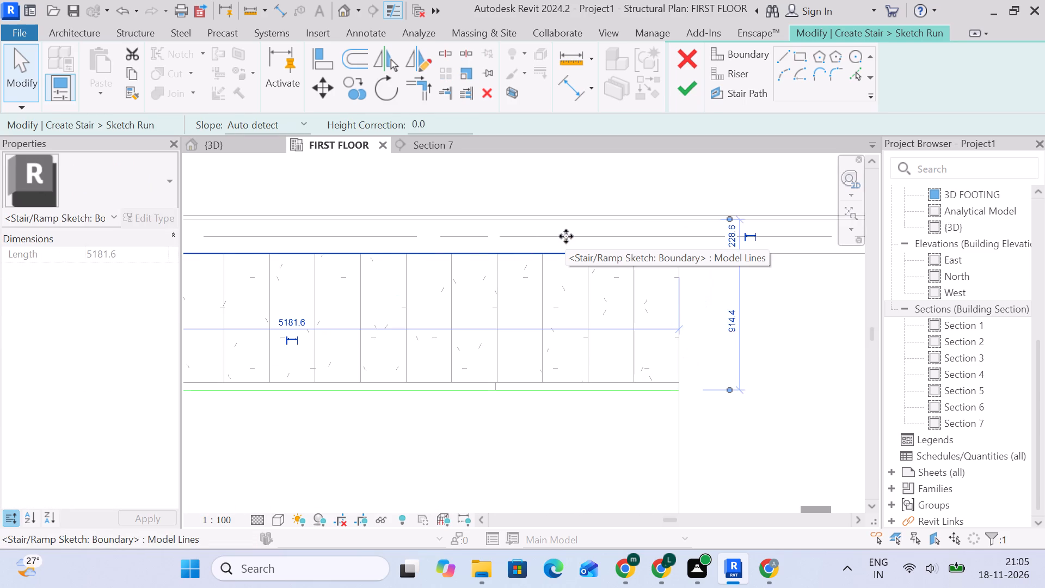
pyautogui.moveTo(566, 236); pyautogui.dragTo(567, 234)
pyautogui.scroll(-4, 513, 280)
pyautogui.scroll(5, 571, 283)
pyautogui.press('Escape')
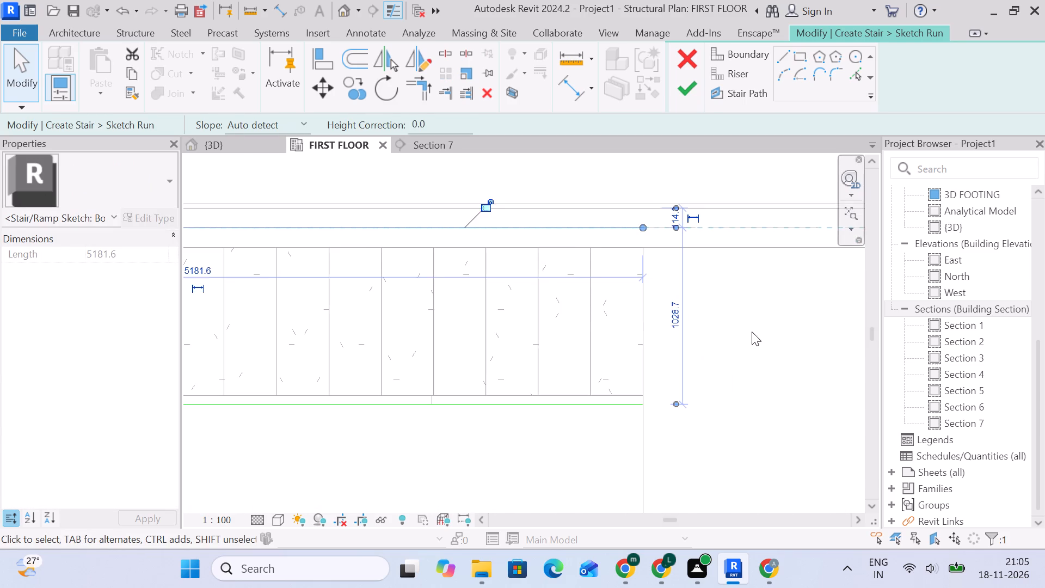
# Examine the boundary corner at the grid A column, where the moved line meets the landing edge.
pyautogui.scroll(-5, 498, 329)
pyautogui.moveTo(494, 330); pyautogui.dragTo(799, 337, button='middle')
pyautogui.scroll(4, 400, 287)
pyautogui.scroll(5, 459, 297)
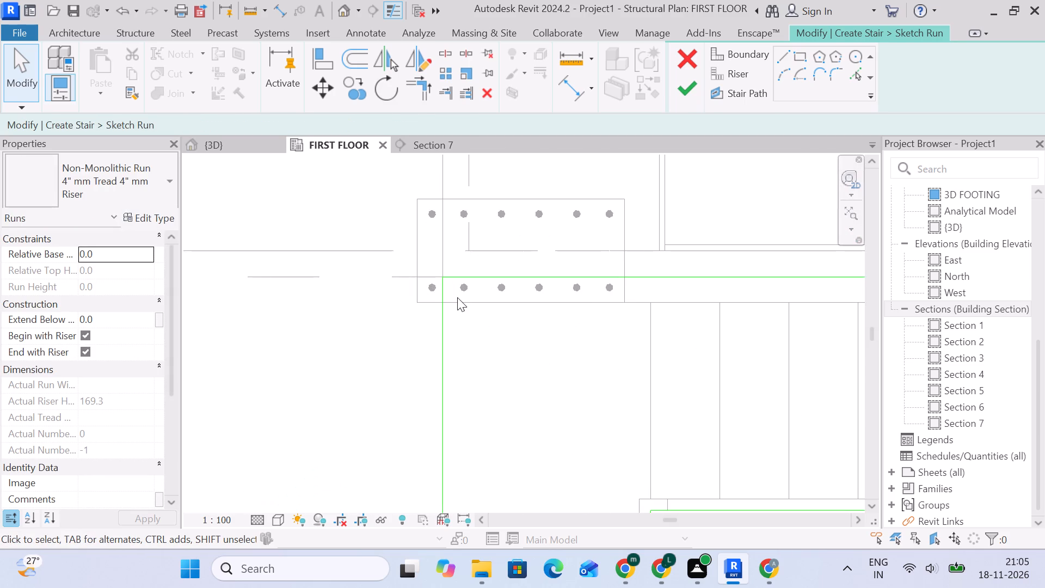
pyautogui.scroll(5, 448, 295)
pyautogui.scroll(-6, 435, 250)
pyautogui.scroll(-6, 472, 293)
pyautogui.moveTo(684, 376); pyautogui.dragTo(505, 310, button='middle')
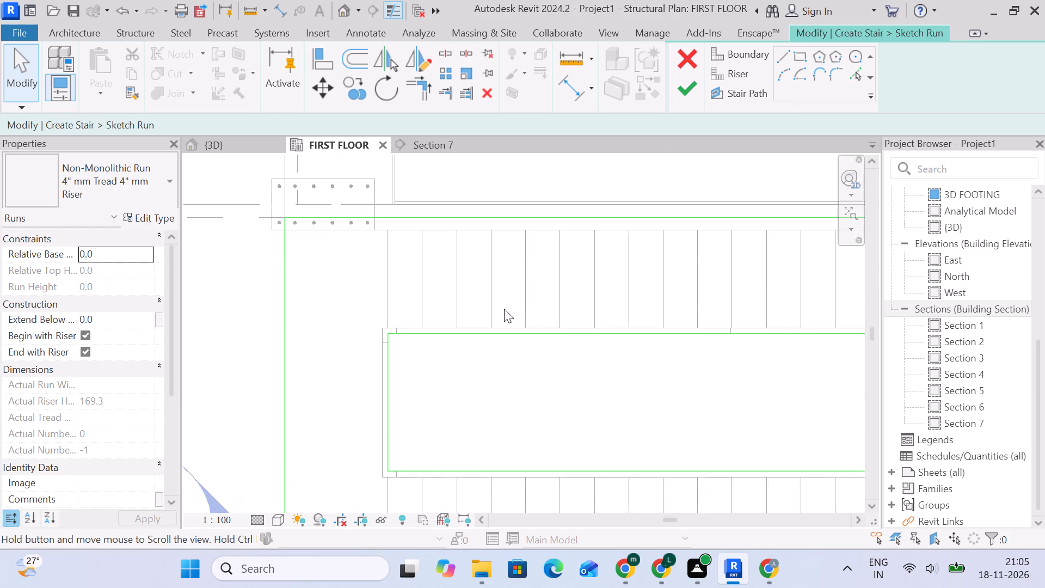
# Add a riser about 914 mm long at the inner flight's open end by picking the linked stair's edge.
pyautogui.scroll(-3, 526, 299)
pyautogui.click(741, 78)
pyautogui.click(850, 79)
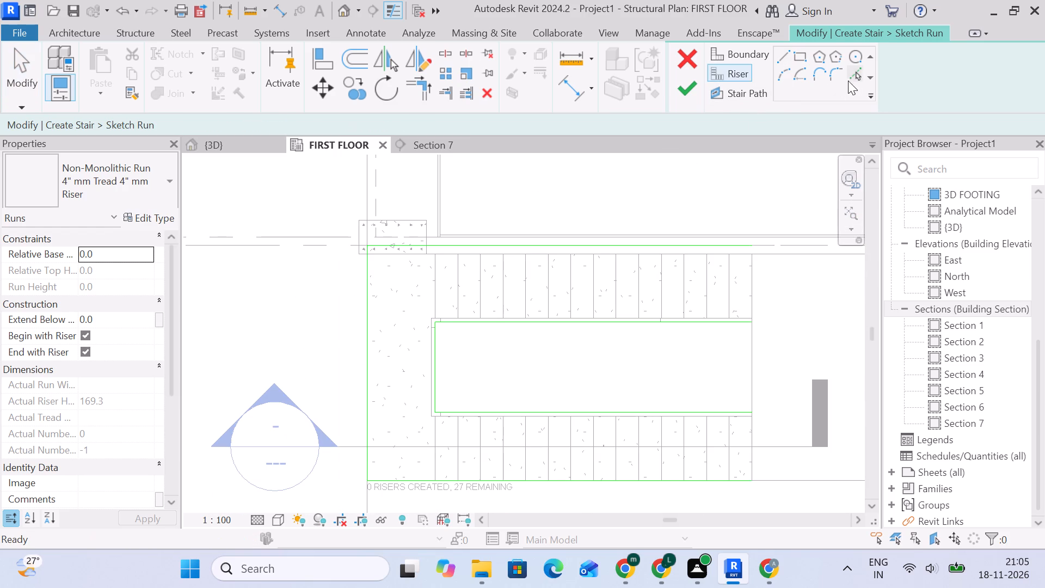
pyautogui.click(755, 277)
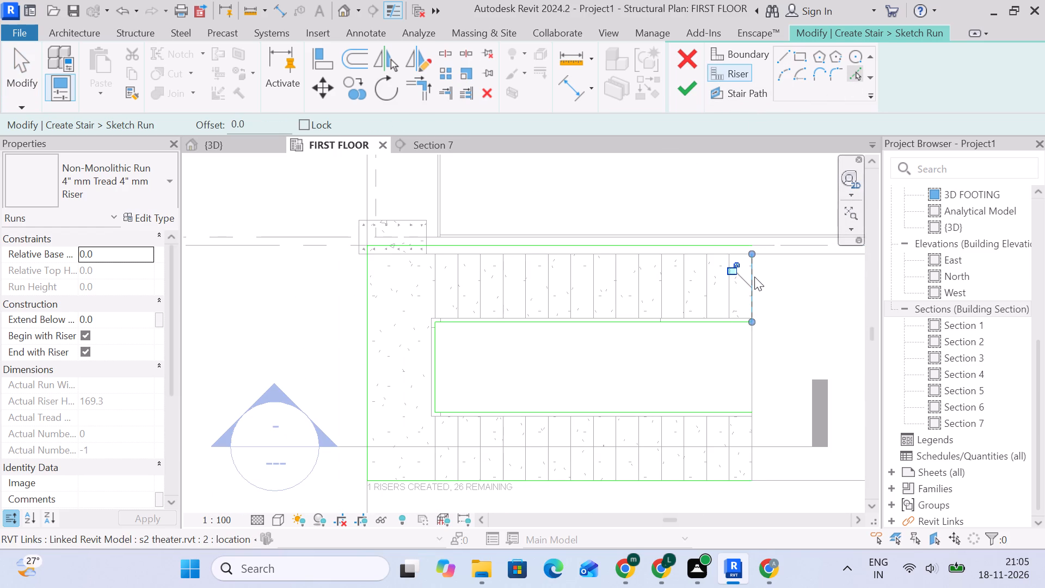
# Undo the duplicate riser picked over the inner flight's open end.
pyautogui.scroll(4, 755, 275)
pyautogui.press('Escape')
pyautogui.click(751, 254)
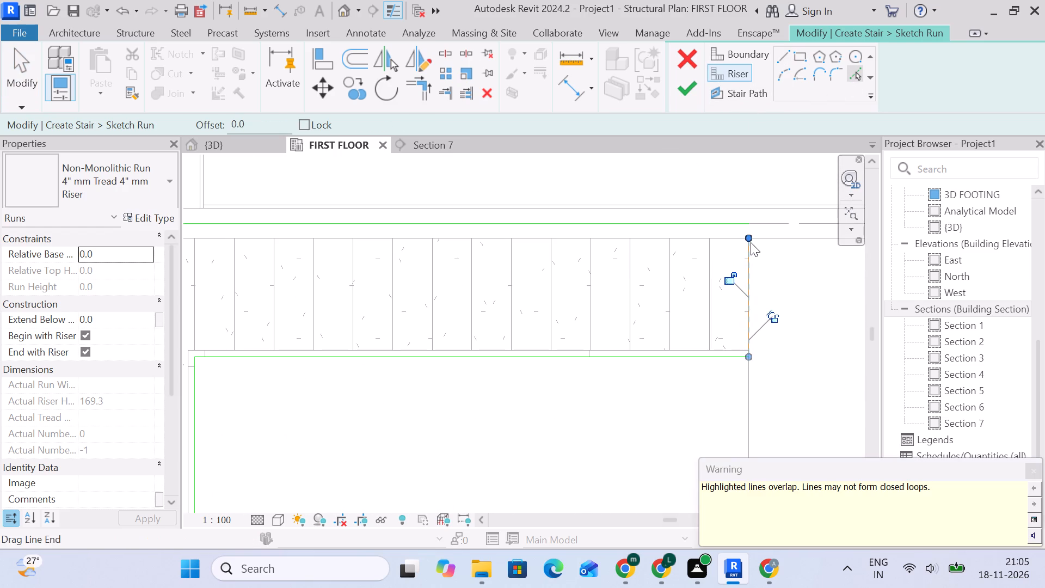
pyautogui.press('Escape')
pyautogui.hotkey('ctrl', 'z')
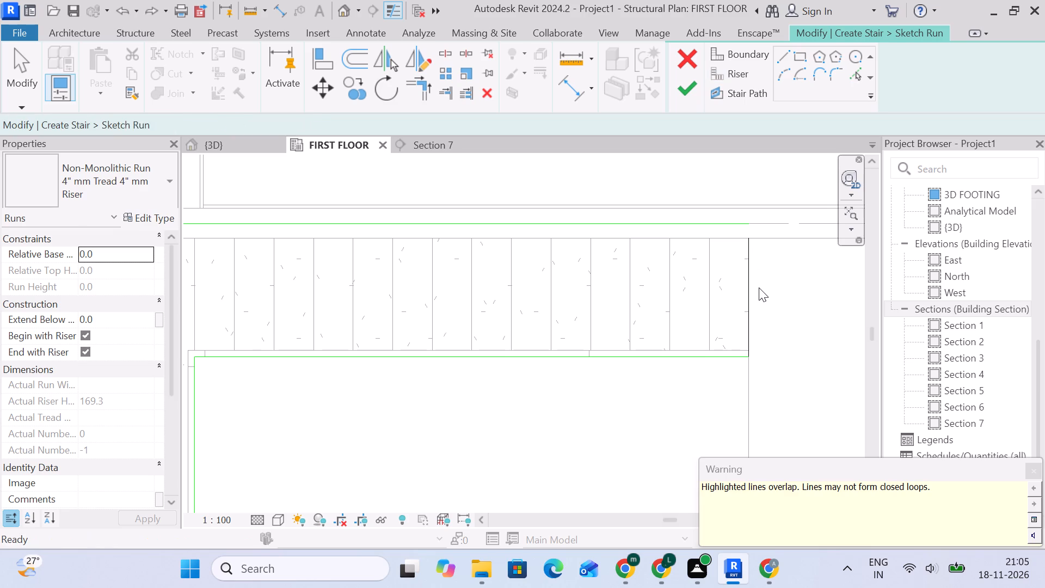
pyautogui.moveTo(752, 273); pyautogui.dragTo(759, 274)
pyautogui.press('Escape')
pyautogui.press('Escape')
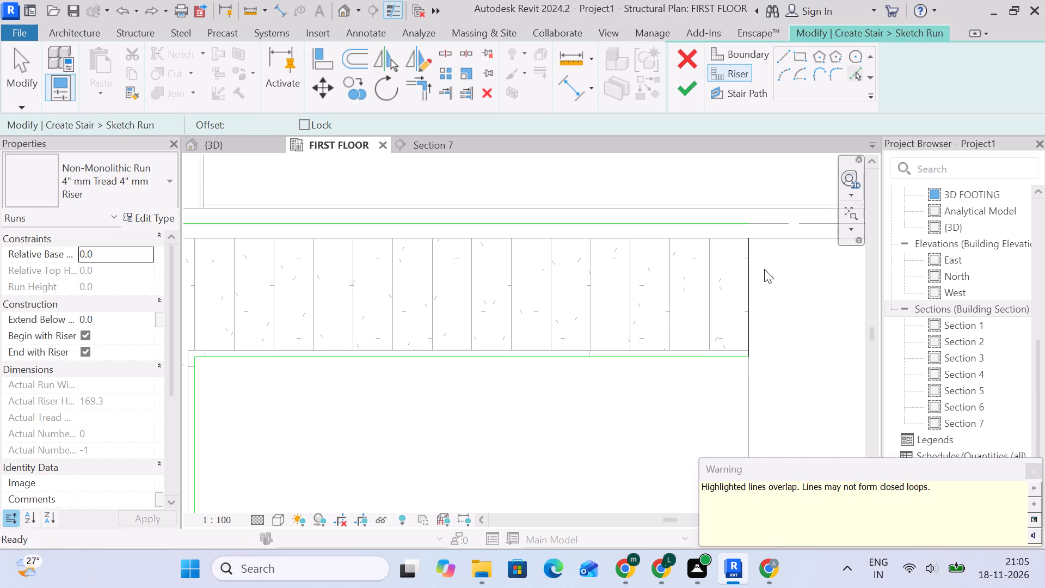
# Delete the duplicate riser line overlapping the riser at the inner flight's open end.
pyautogui.click(761, 266)
pyautogui.click(747, 261)
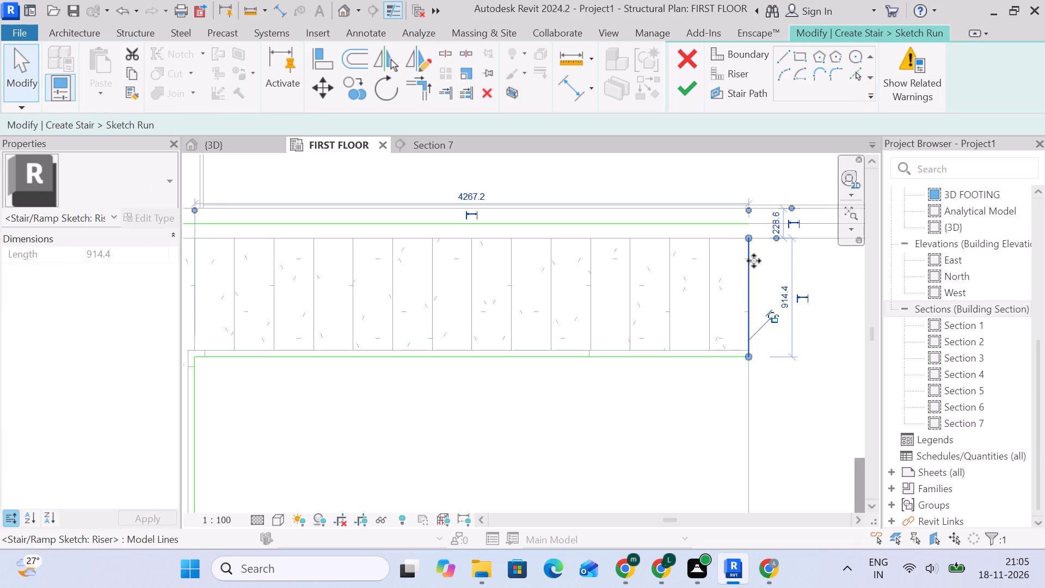
pyautogui.click(756, 261)
pyautogui.click(754, 260)
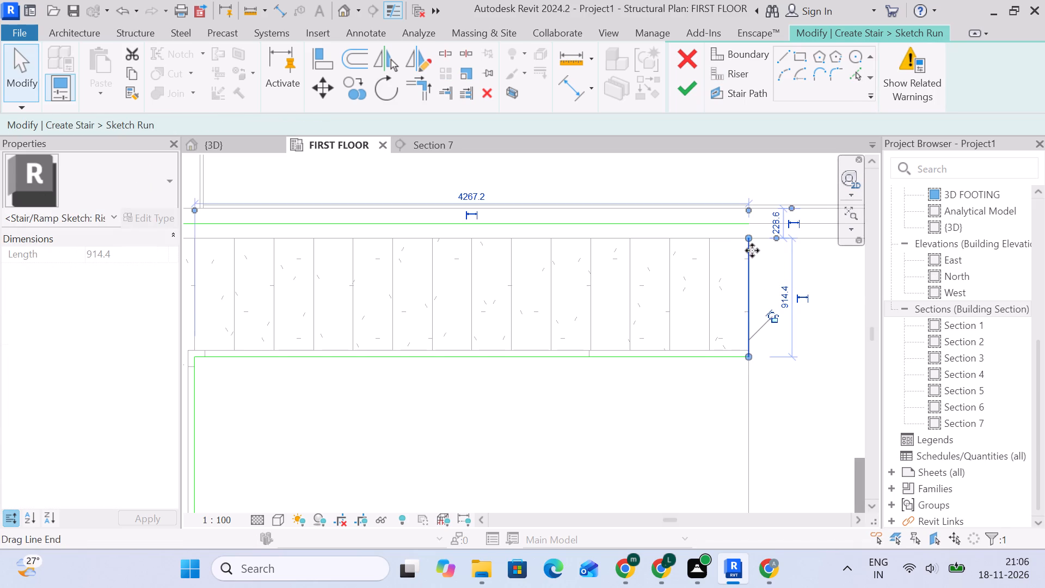
pyautogui.press('Delete')
# Stretch the riser at the inner flight's open end to the building-side boundary line, making it about 1029 mm long.
pyautogui.click(747, 257)
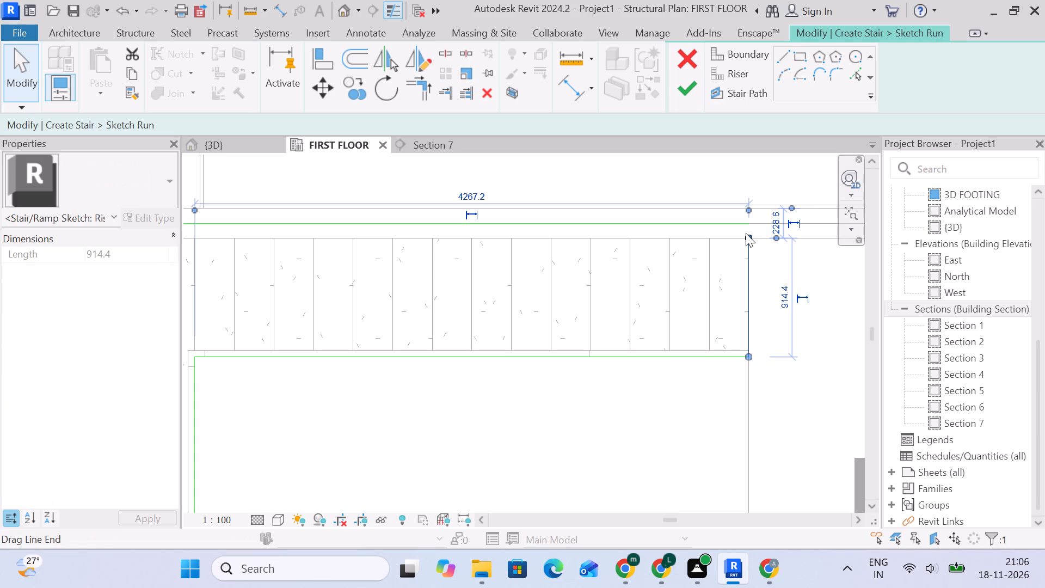
pyautogui.moveTo(746, 233); pyautogui.dragTo(748, 224)
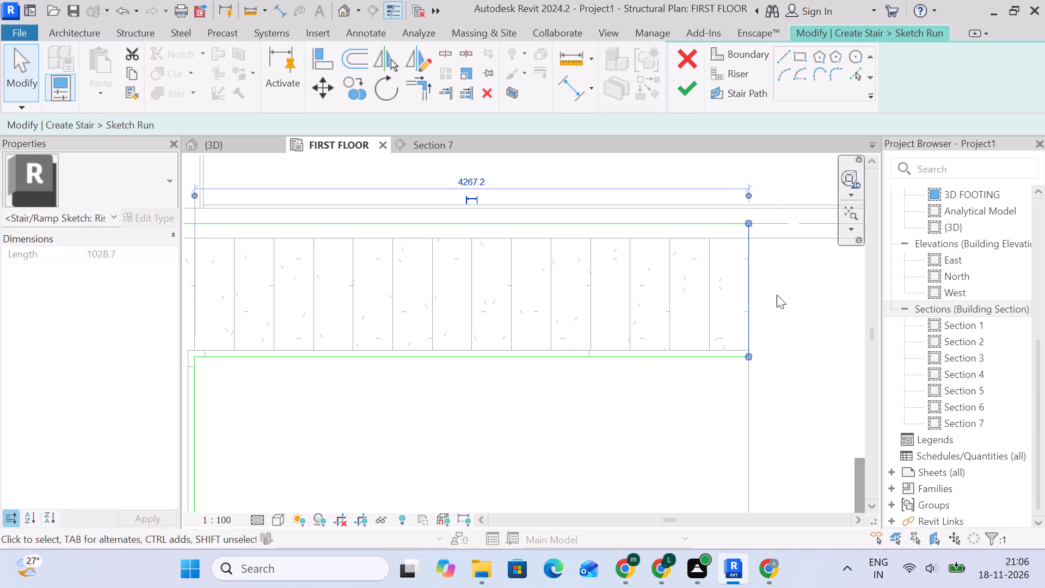
pyautogui.press('Escape')
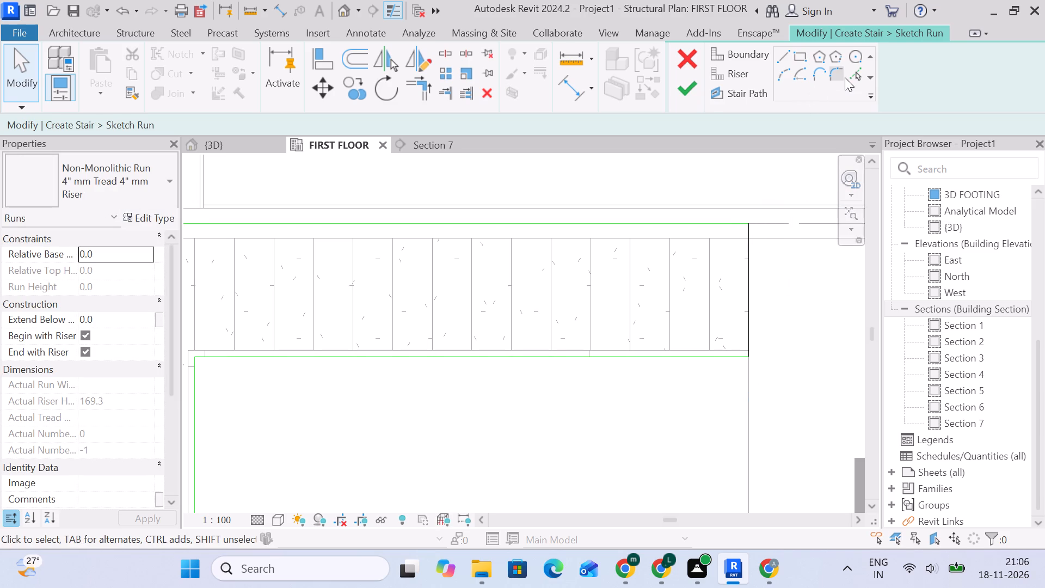
# Add a second riser one tread in from the inner flight's open end by picking the linked stair's edge, and extend it to the building-side boundary.
pyautogui.click(850, 76)
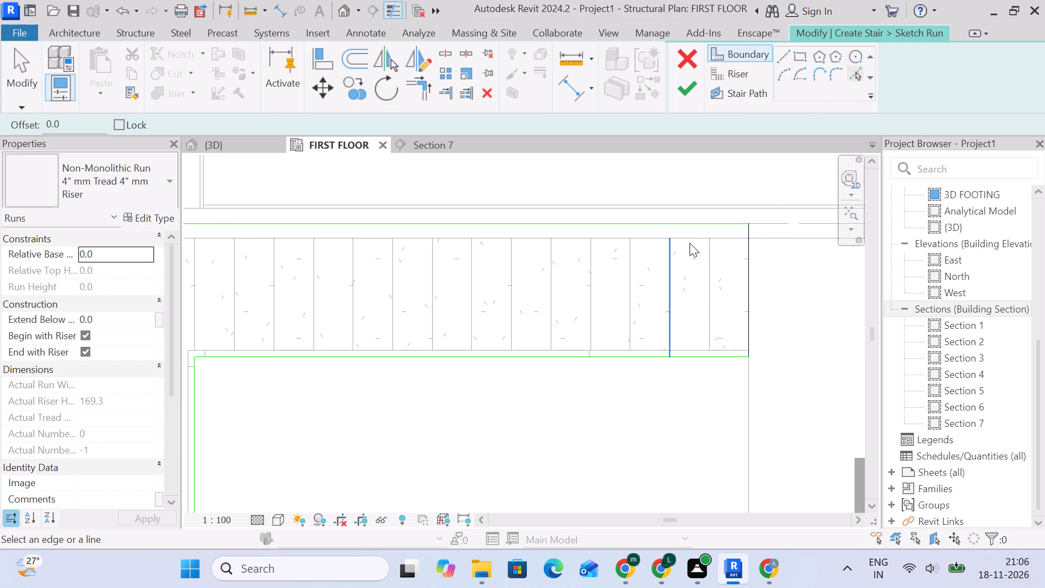
pyautogui.click(742, 76)
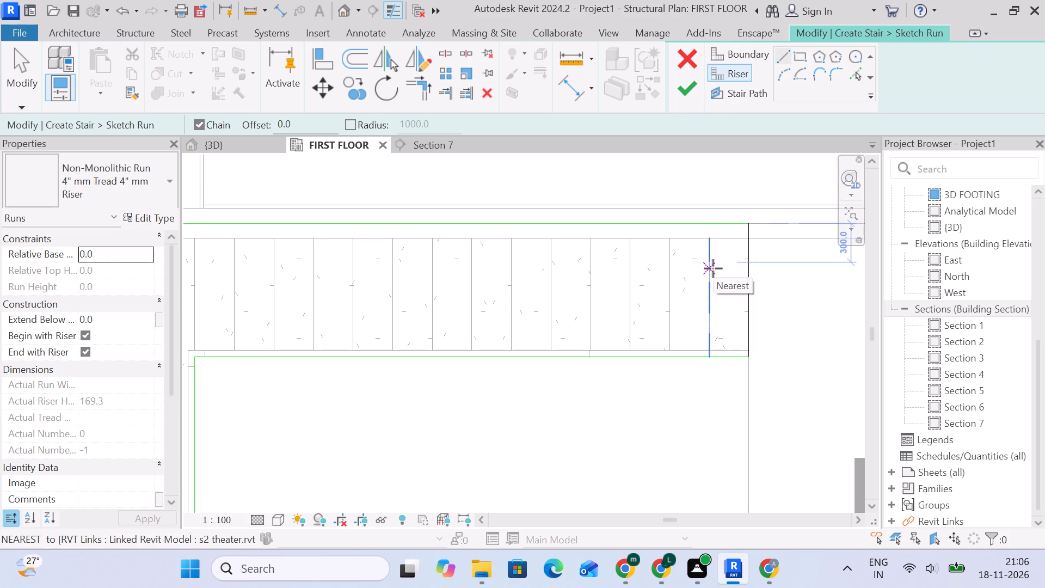
pyautogui.click(856, 72)
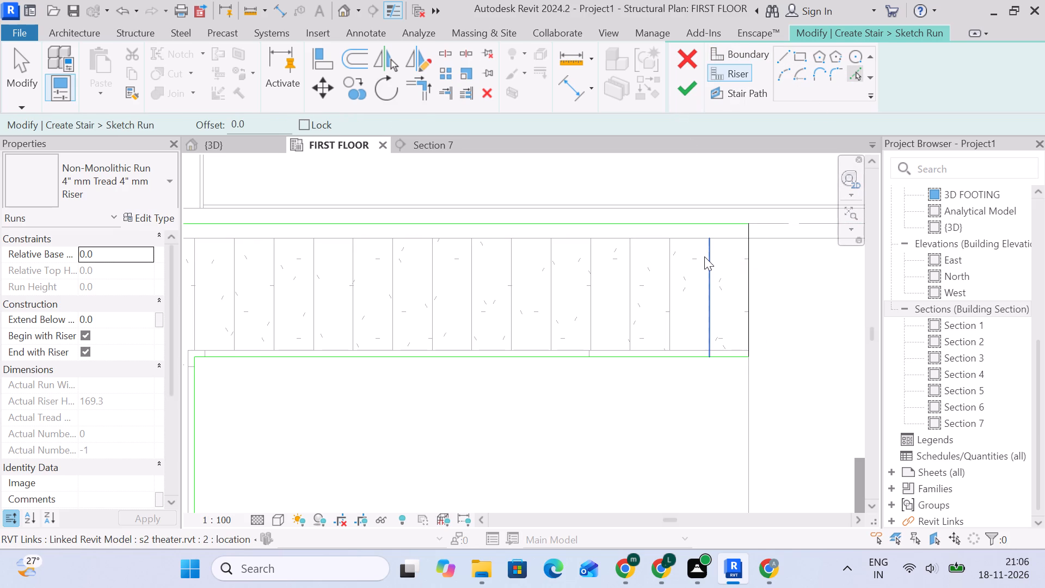
pyautogui.moveTo(708, 257); pyautogui.dragTo(714, 257)
pyautogui.moveTo(710, 240); pyautogui.dragTo(710, 229)
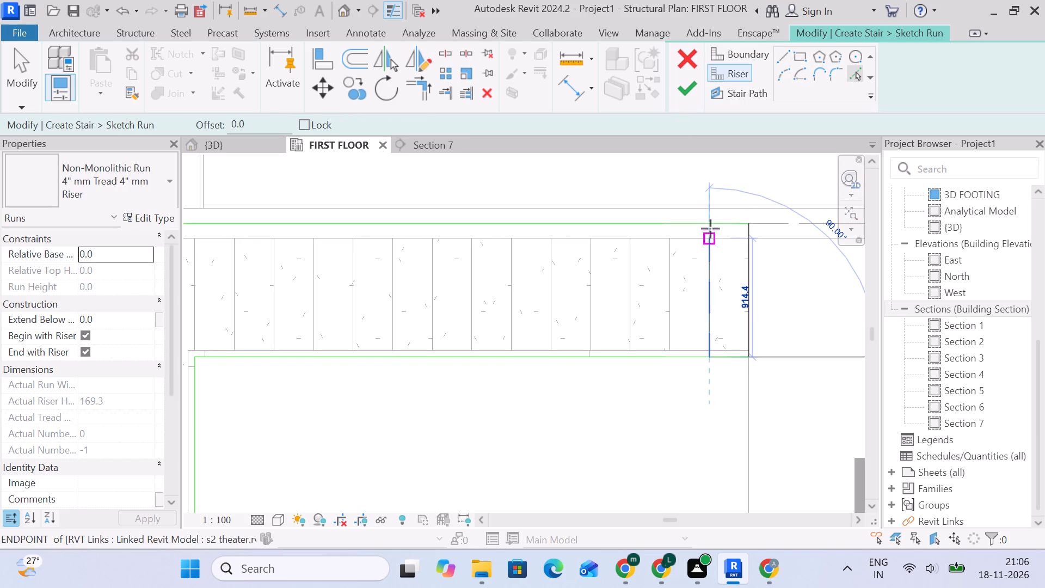
pyautogui.moveTo(710, 229); pyautogui.dragTo(710, 224)
pyautogui.press('Escape')
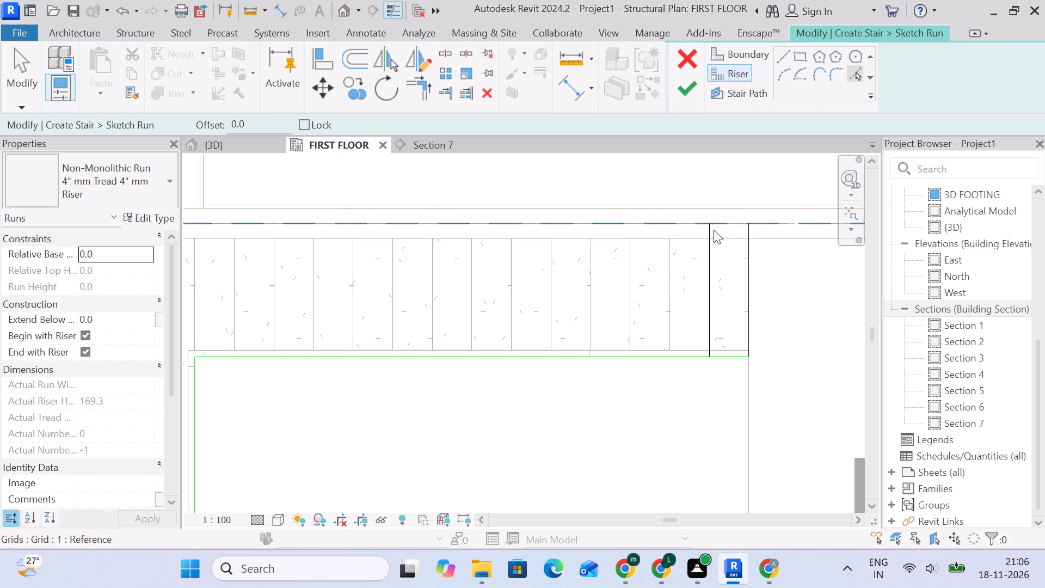
# Measure the spacing between the two risers at the inner flight's open end.
pyautogui.click(585, 89)
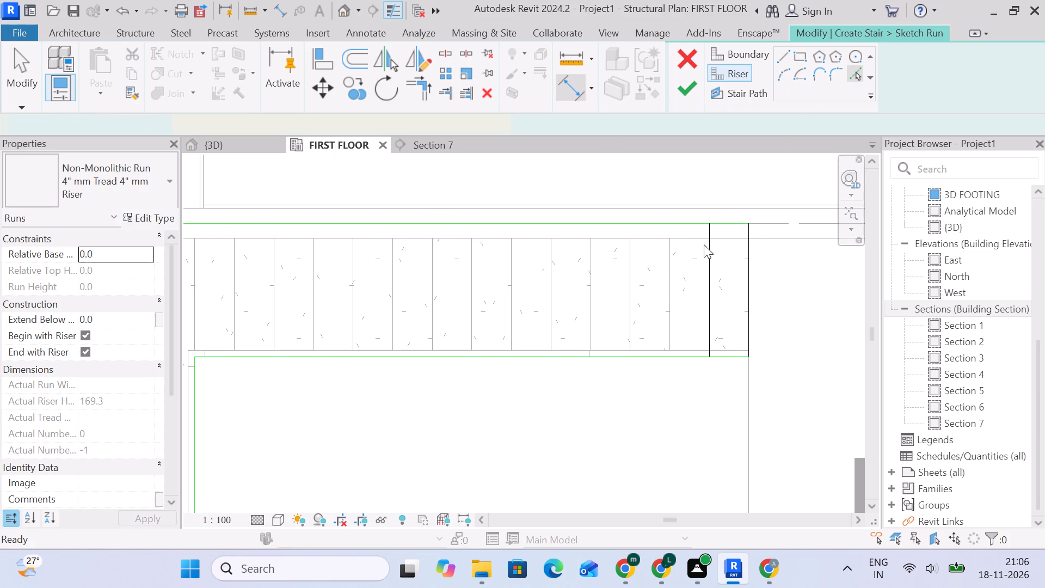
pyautogui.scroll(3, 706, 245)
pyautogui.click(771, 291)
pyautogui.click(705, 295)
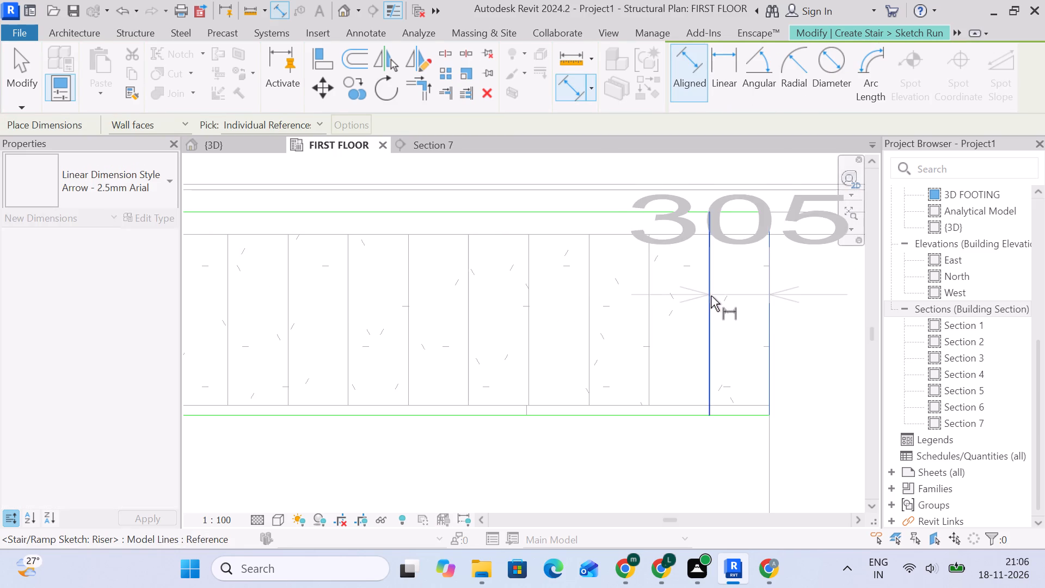
pyautogui.press('Escape')
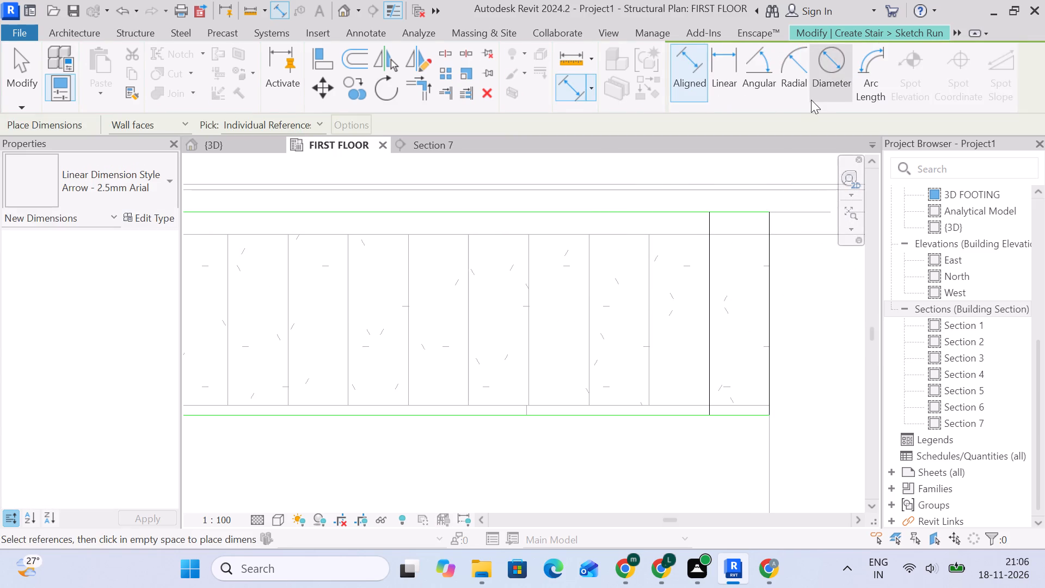
pyautogui.press('Escape')
# Add three more risers to the inner flight by picking each previous riser with a 305 mm offset towards the landing.
pyautogui.click(858, 71)
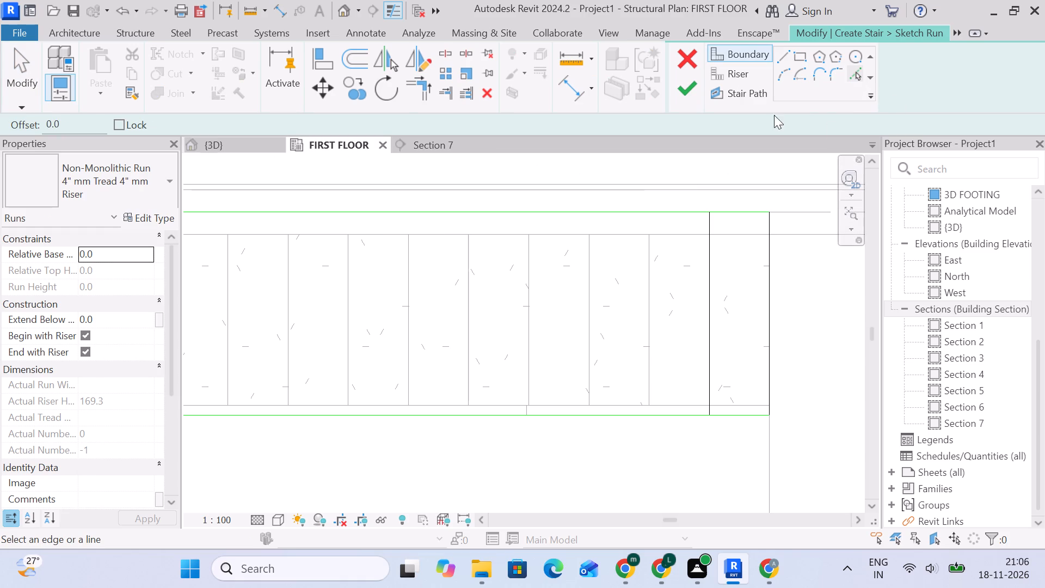
pyautogui.click(766, 72)
pyautogui.click(739, 75)
pyautogui.click(859, 75)
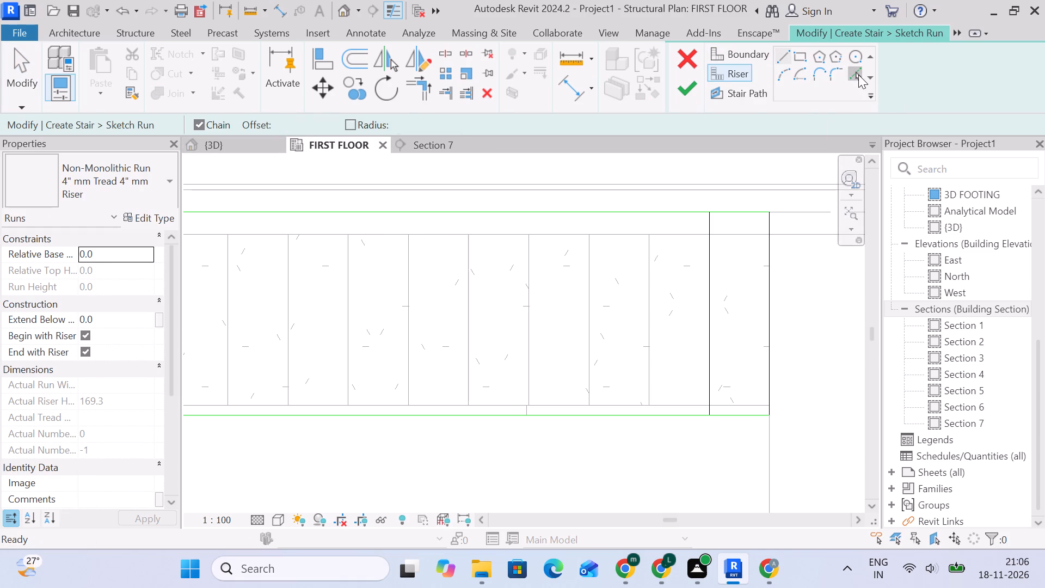
pyautogui.moveTo(260, 123); pyautogui.dragTo(142, 102)
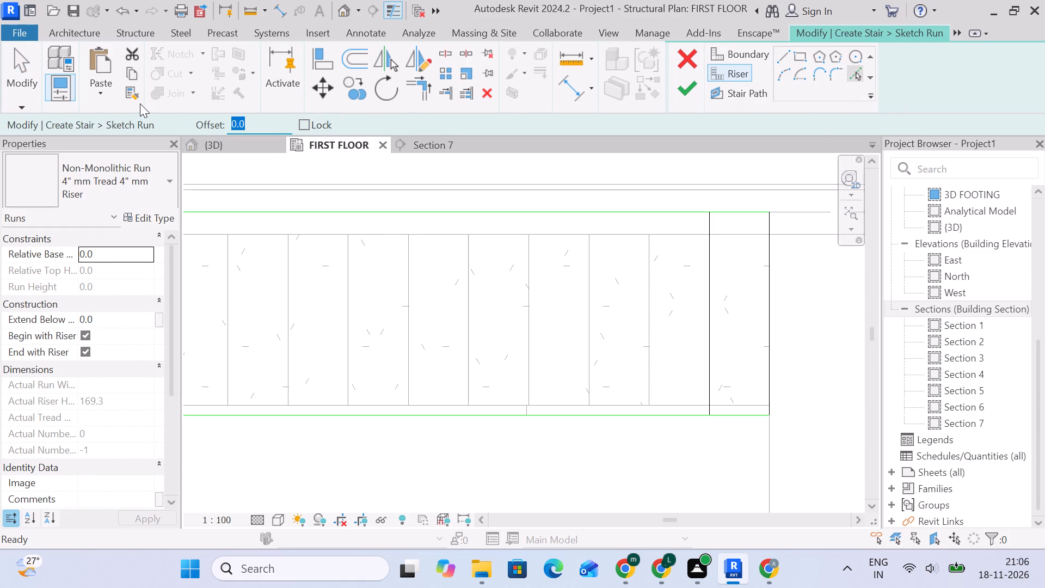
pyautogui.press('3')
pyautogui.press('5')
pyautogui.press('BackSpace')
pyautogui.press('5')
pyautogui.press('BackSpace')
pyautogui.write('05')
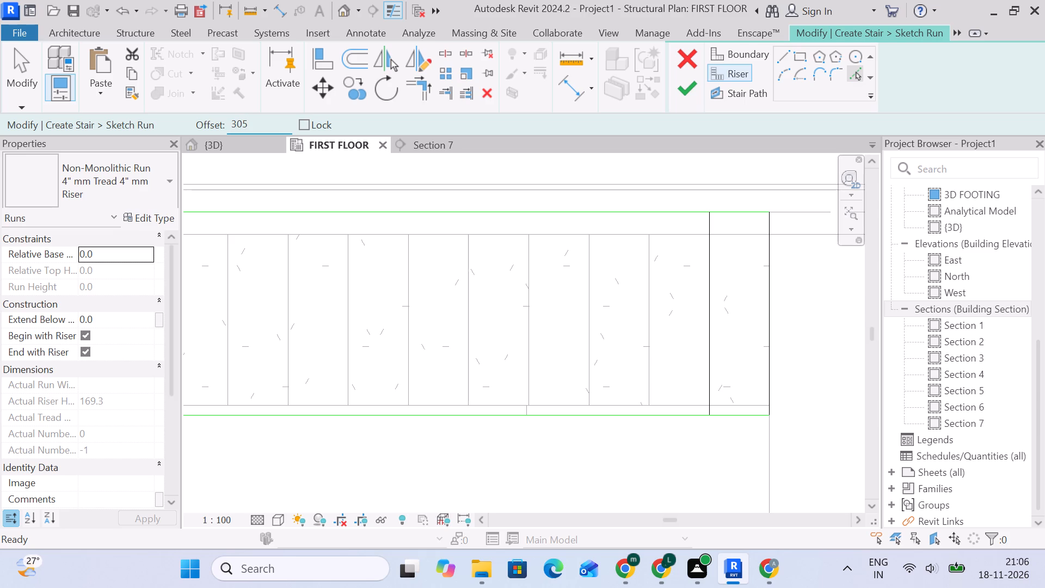
pyautogui.press('Return')
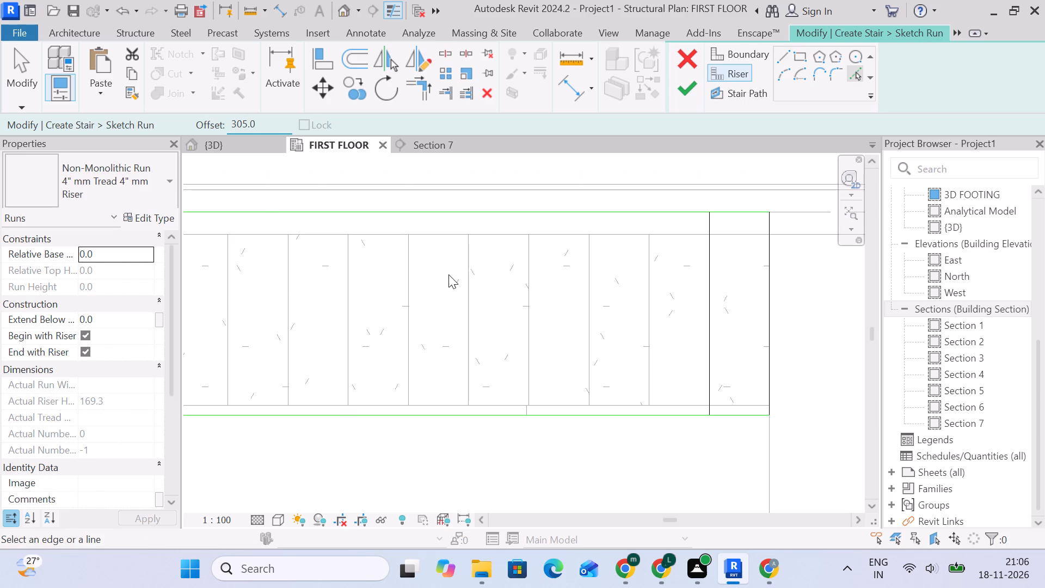
pyautogui.scroll(-3, 470, 287)
pyautogui.scroll(4, 674, 313)
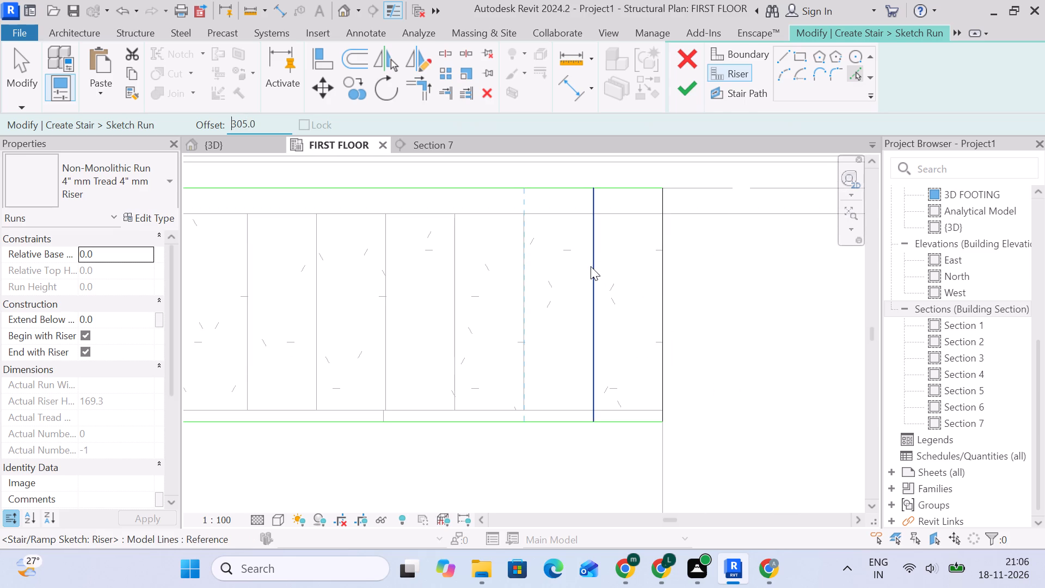
pyautogui.click(591, 266)
pyautogui.click(523, 259)
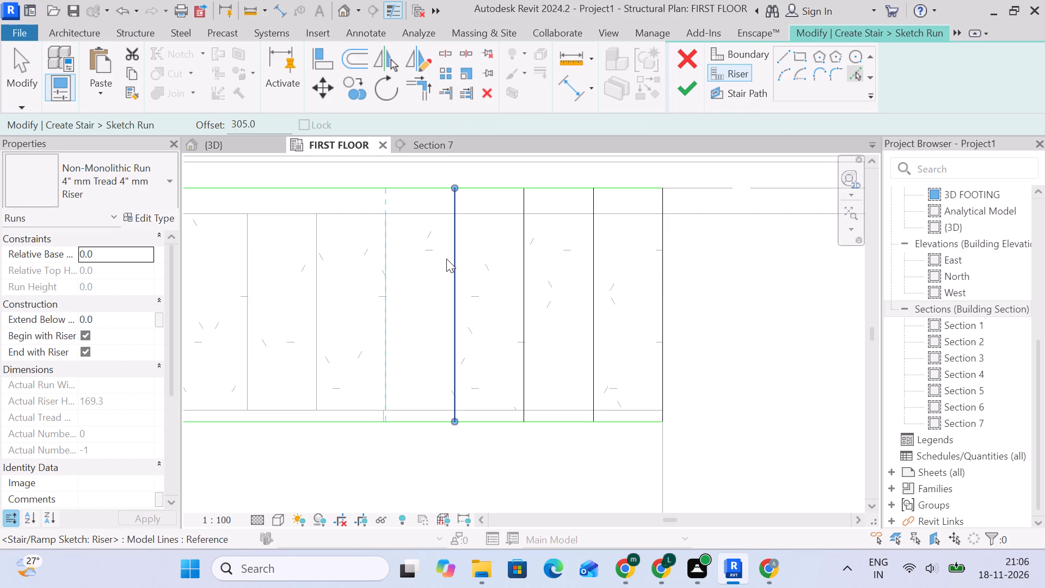
pyautogui.click(453, 260)
# Continue the inner flight's risers at 305 mm offsets, adding ten more up to the landing edge at the grid A column.
pyautogui.moveTo(454, 261); pyautogui.dragTo(572, 293, button='middle')
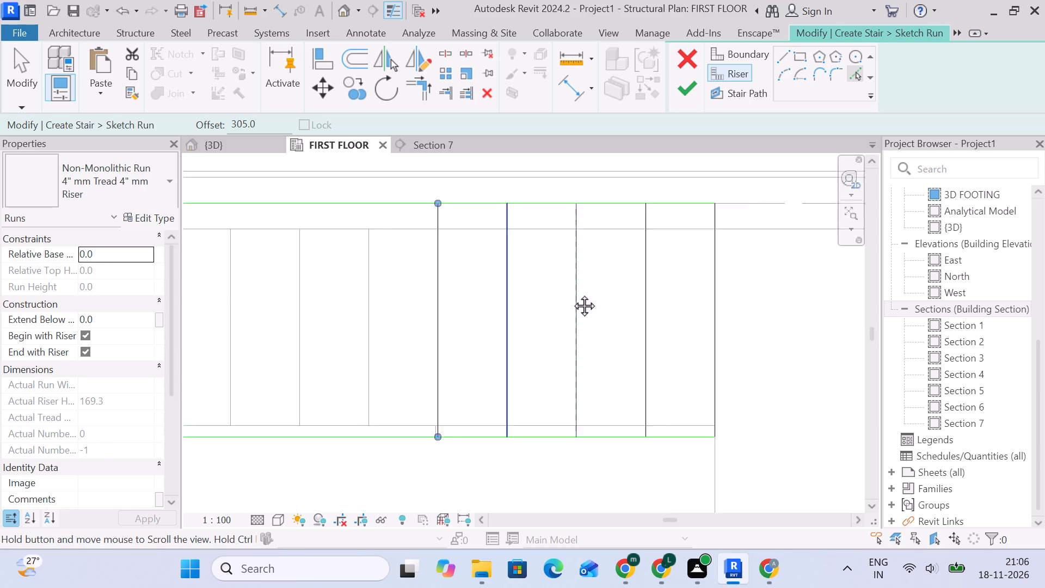
pyautogui.moveTo(572, 293); pyautogui.dragTo(603, 301, button='middle')
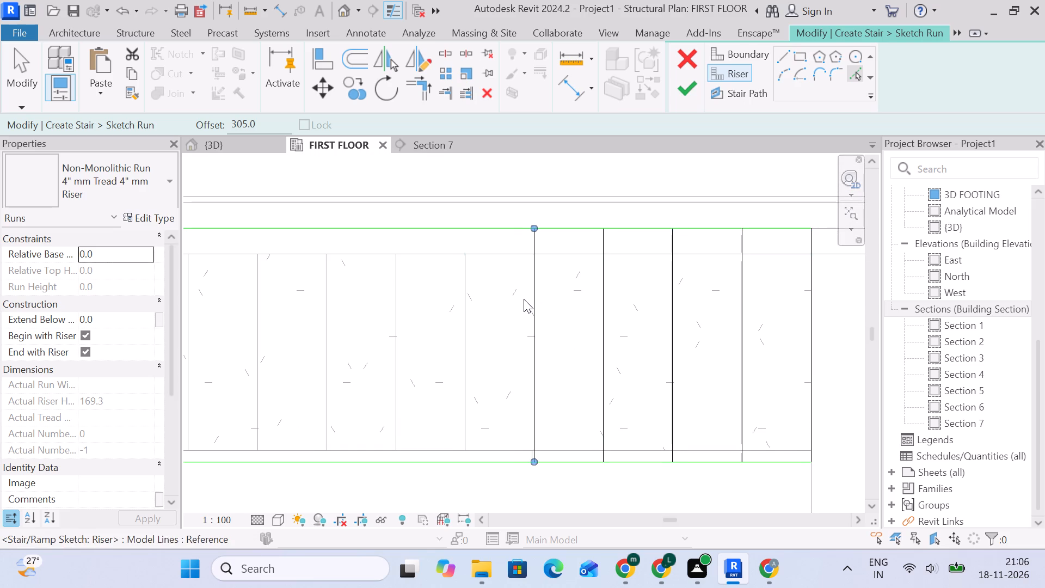
pyautogui.click(528, 299)
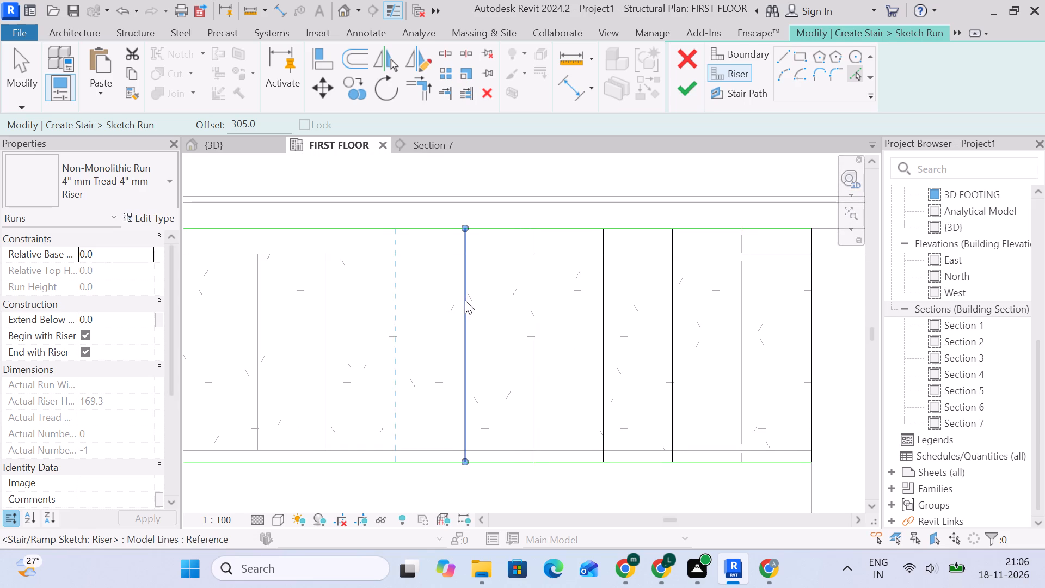
pyautogui.click(465, 300)
pyautogui.click(390, 295)
pyautogui.moveTo(395, 295); pyautogui.dragTo(689, 334, button='middle')
pyautogui.click(616, 333)
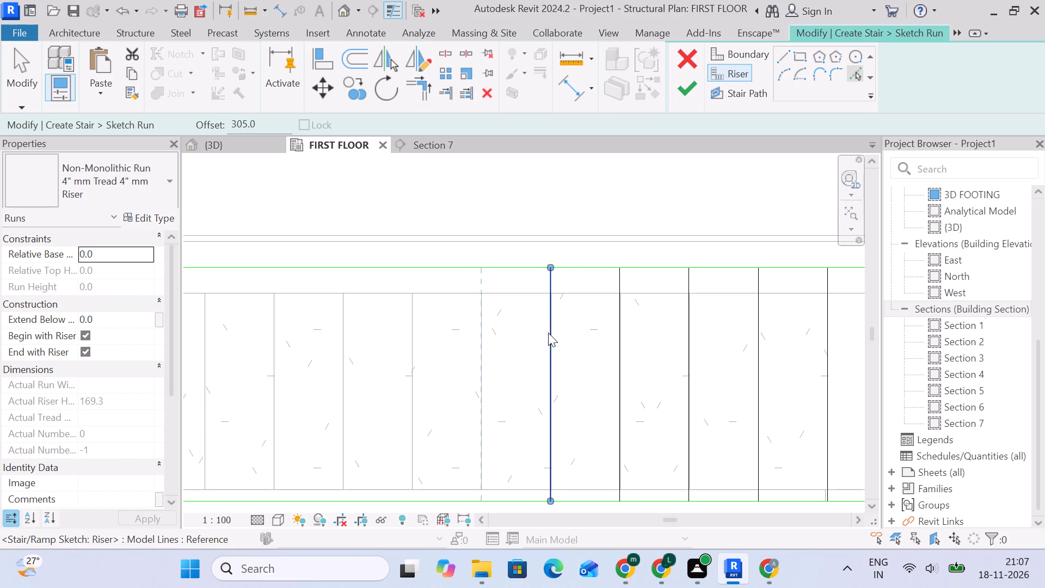
pyautogui.click(548, 333)
pyautogui.click(478, 324)
pyautogui.click(407, 324)
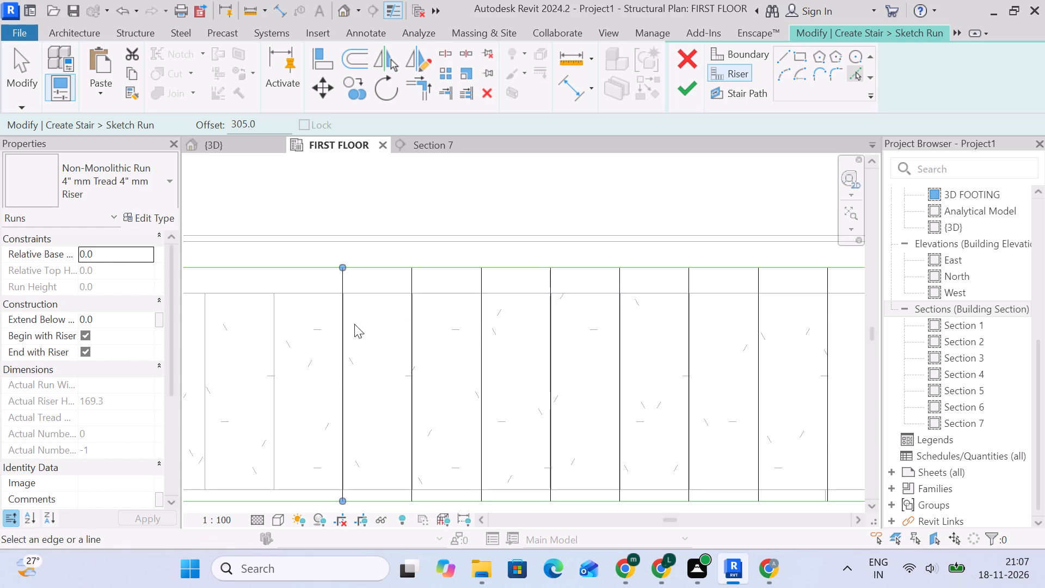
pyautogui.click(340, 324)
pyautogui.moveTo(345, 324); pyautogui.dragTo(669, 347, button='middle')
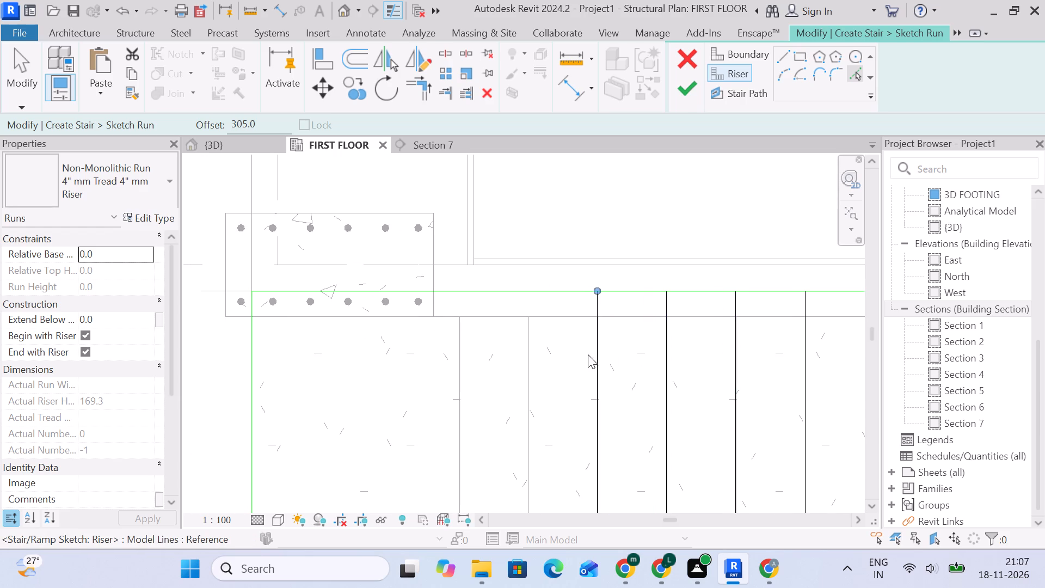
pyautogui.click(597, 354)
pyautogui.click(527, 353)
# Add six risers to the outer flight, starting at its open end and offsetting each 305 mm towards the landing.
pyautogui.scroll(-3, 540, 353)
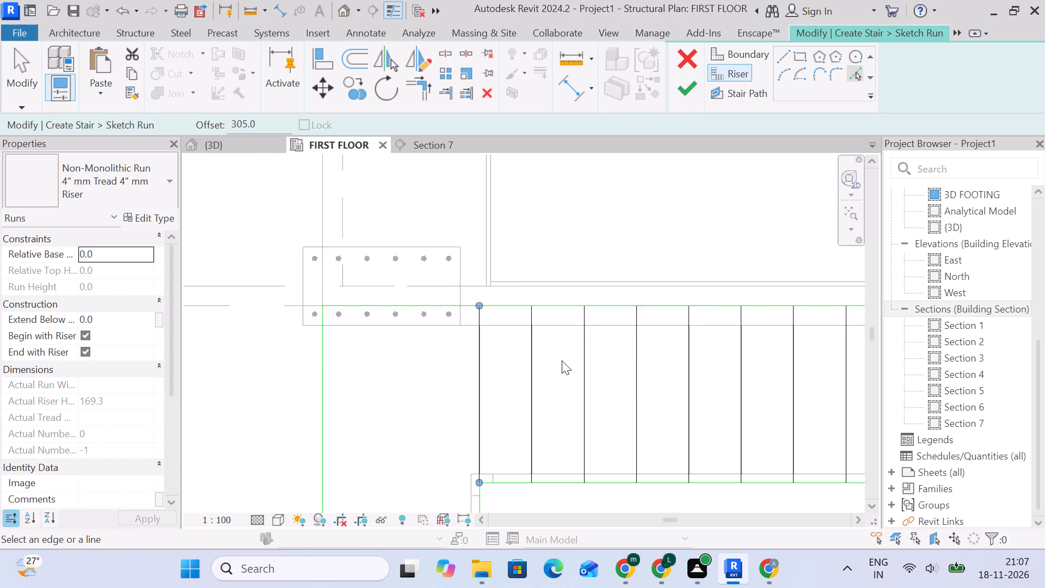
pyautogui.scroll(-2, 562, 360)
pyautogui.moveTo(653, 389); pyautogui.dragTo(566, 235, button='middle')
pyautogui.scroll(-5, 686, 332)
pyautogui.moveTo(723, 350); pyautogui.dragTo(475, 235, button='middle')
pyautogui.scroll(5, 519, 270)
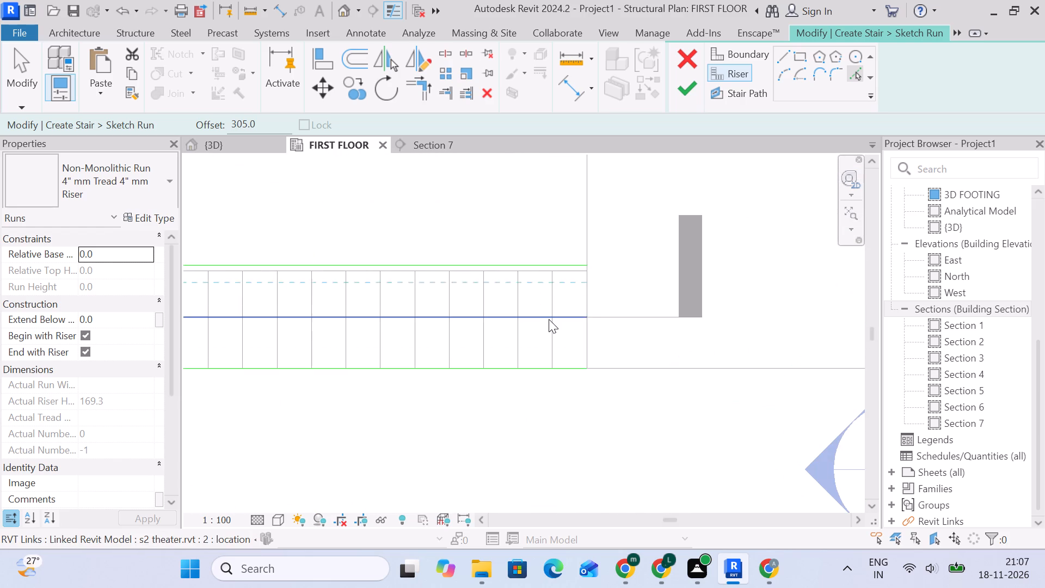
pyautogui.scroll(4, 550, 321)
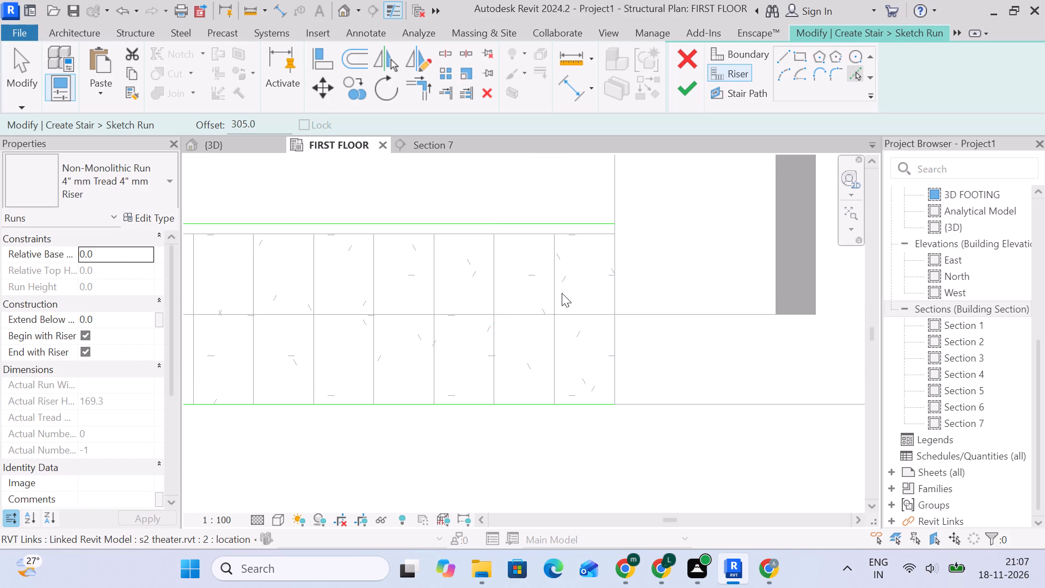
pyautogui.click(556, 291)
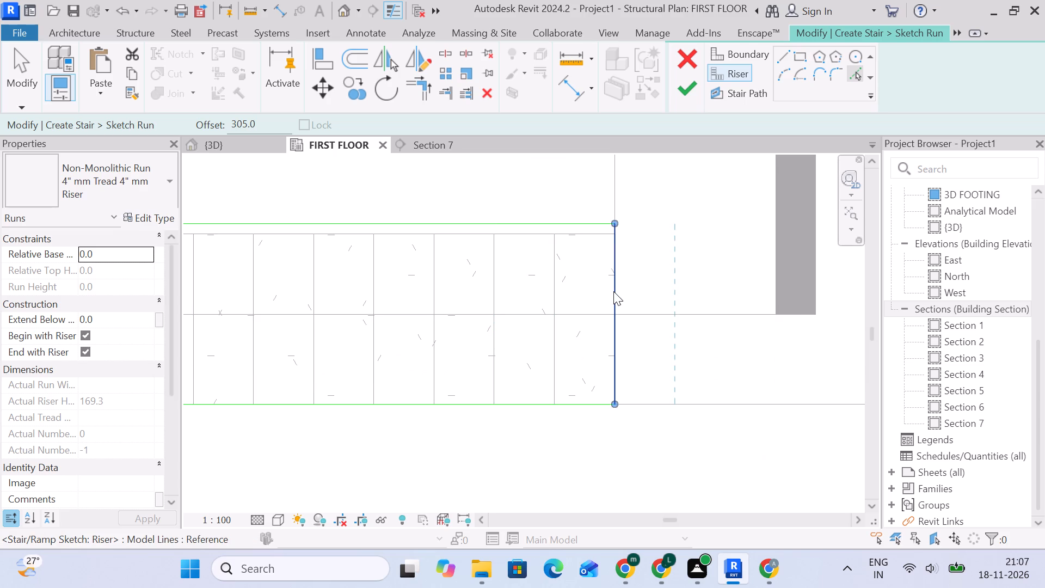
pyautogui.click(613, 291)
pyautogui.click(551, 284)
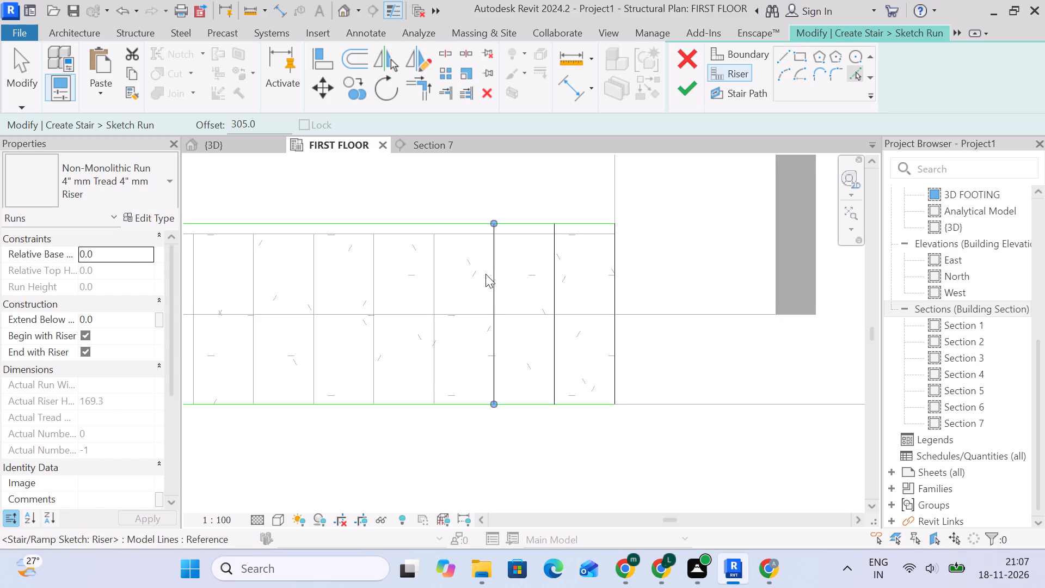
pyautogui.click(490, 274)
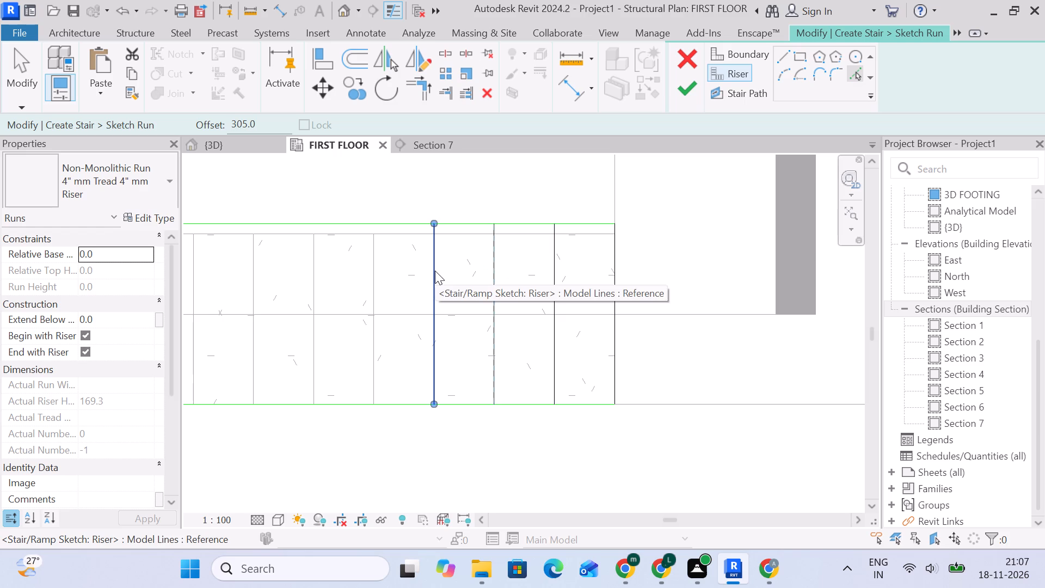
pyautogui.click(429, 273)
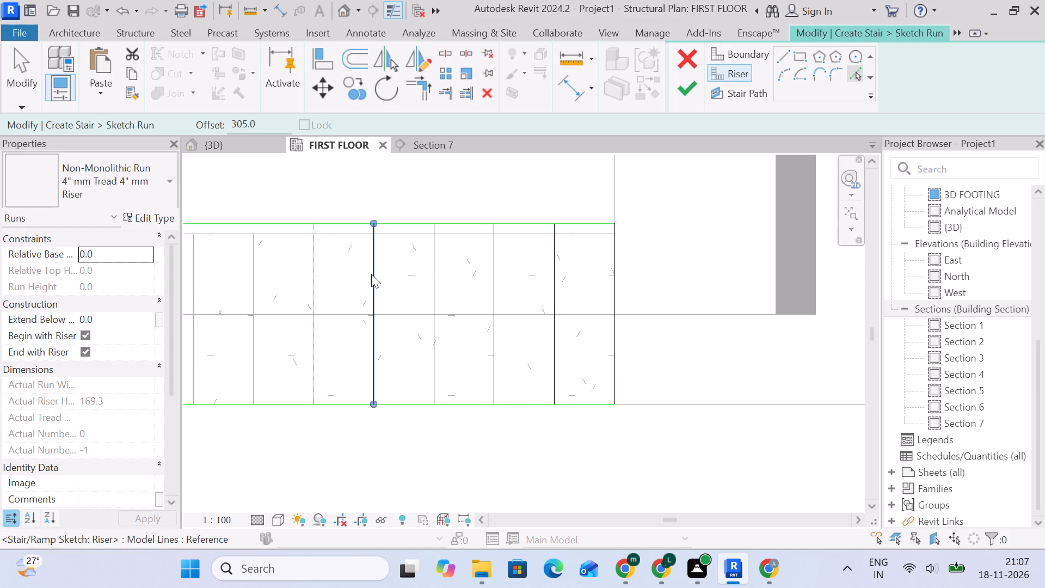
pyautogui.click(371, 274)
# Continue the outer flight's risers at 305 mm offsets, adding nine more up to the landing edge.
pyautogui.moveTo(371, 274); pyautogui.dragTo(638, 286, button='middle')
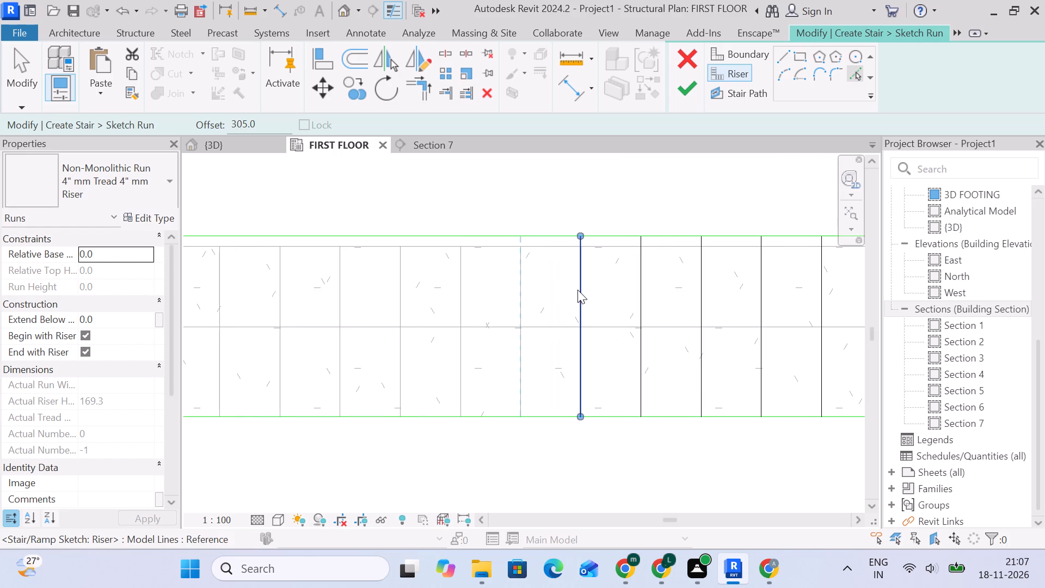
pyautogui.click(579, 290)
pyautogui.click(515, 285)
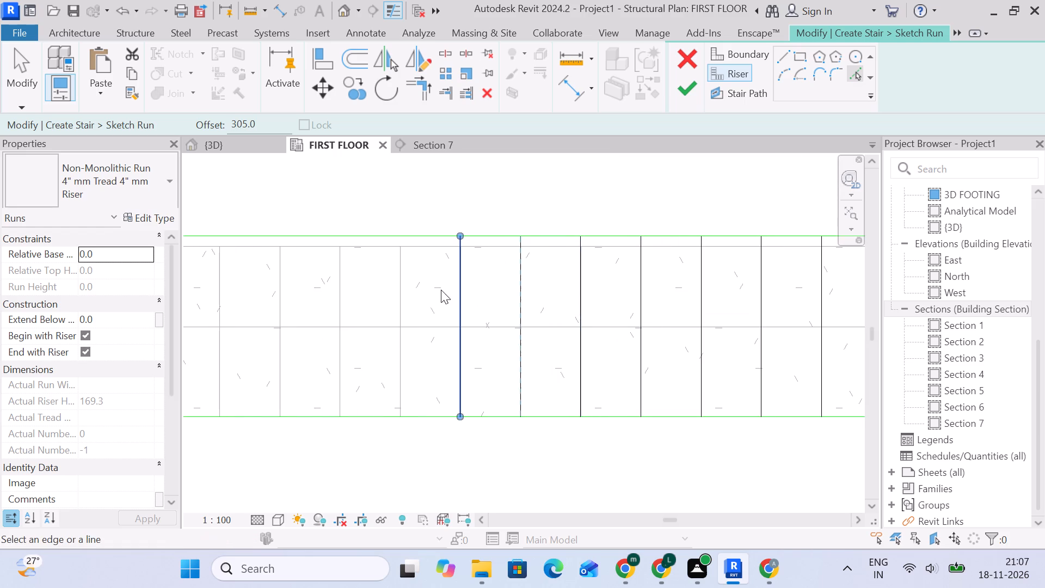
pyautogui.click(456, 291)
pyautogui.click(397, 289)
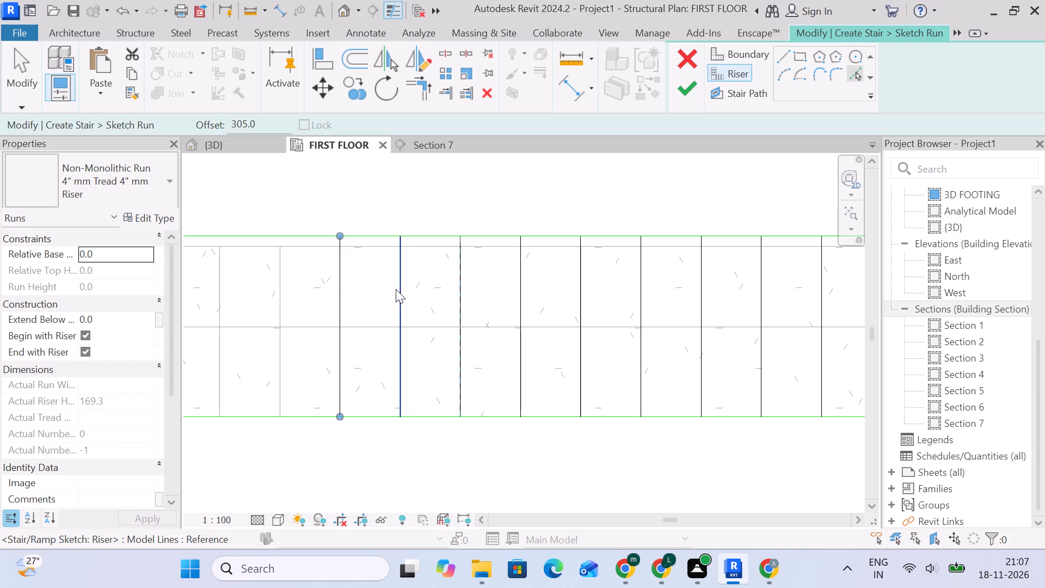
pyautogui.moveTo(396, 289); pyautogui.dragTo(616, 289, button='middle')
pyautogui.click(556, 303)
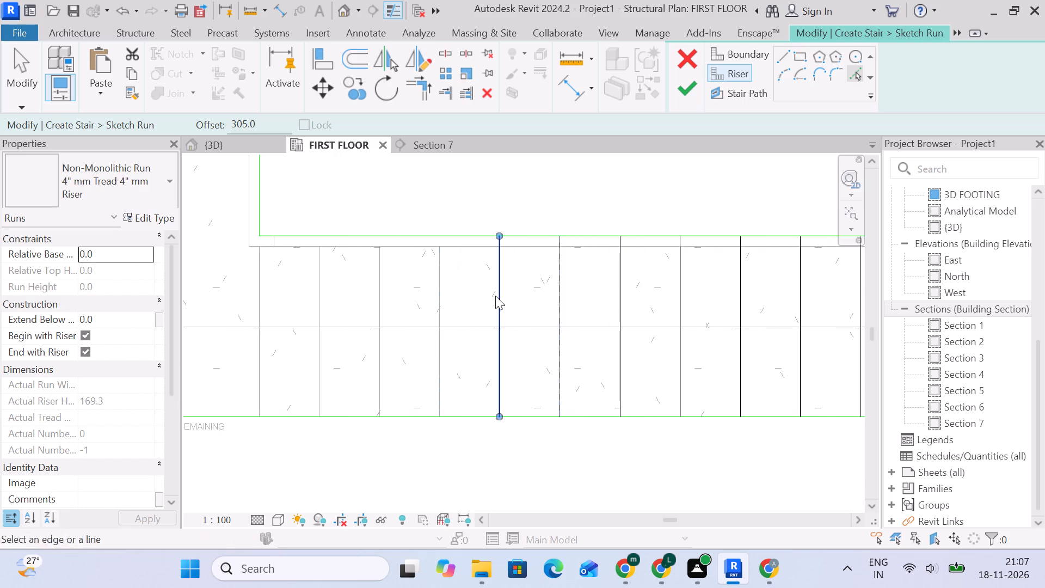
pyautogui.click(499, 296)
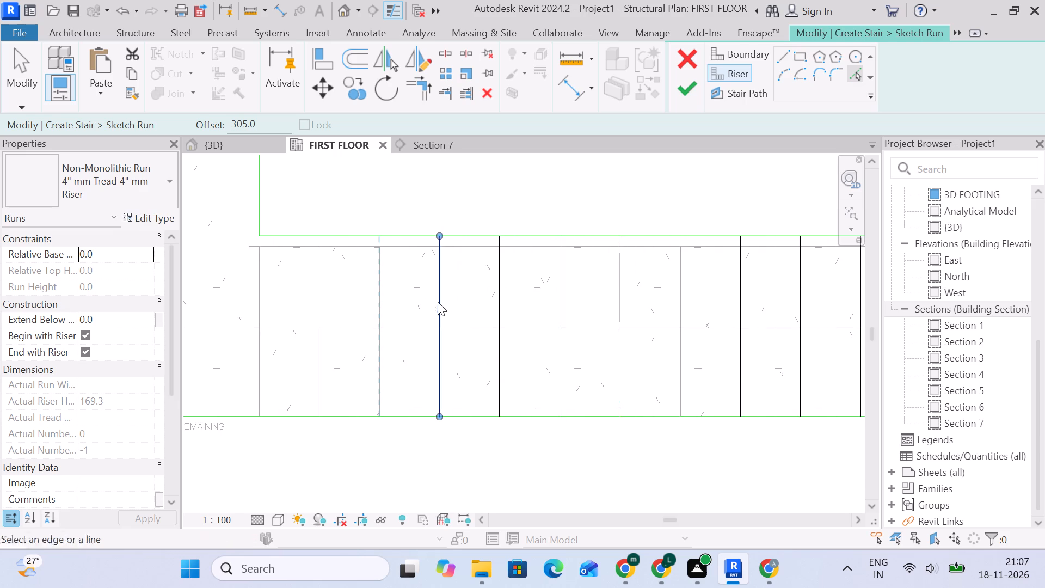
pyautogui.click(439, 302)
pyautogui.click(374, 296)
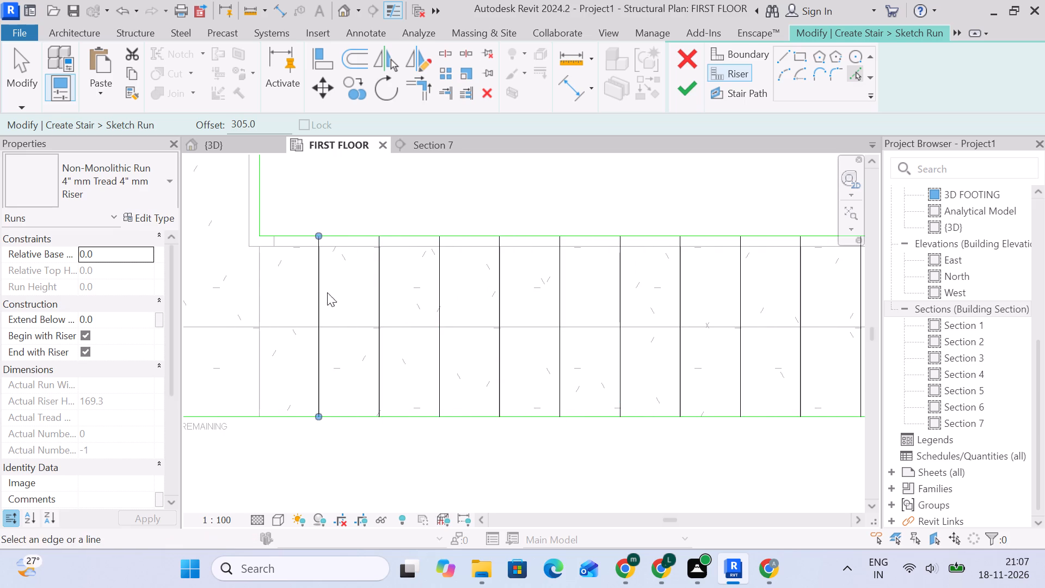
pyautogui.click(314, 288)
pyautogui.scroll(-9, 330, 289)
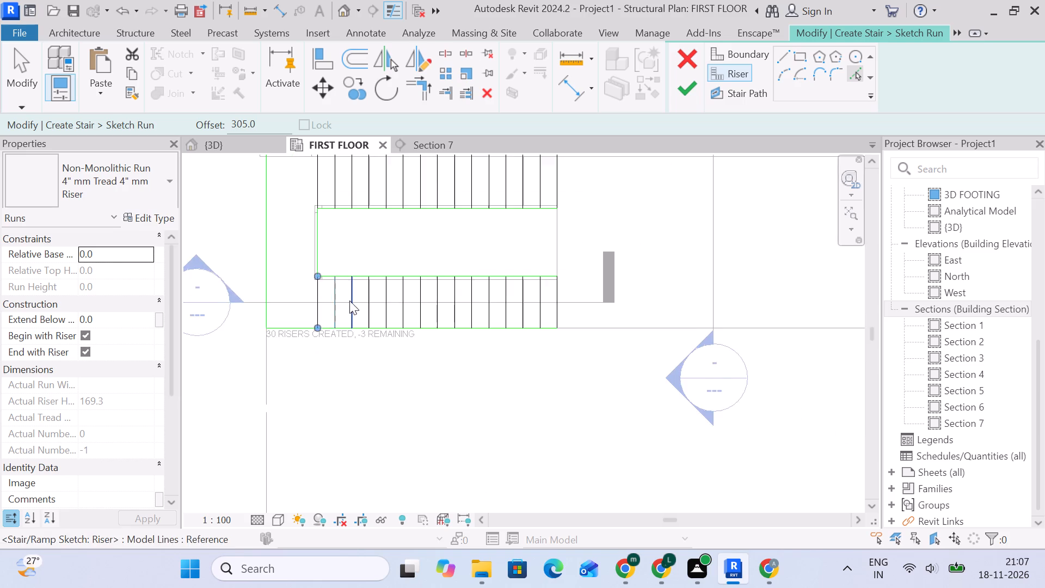
pyautogui.moveTo(349, 301); pyautogui.dragTo(575, 376, button='middle')
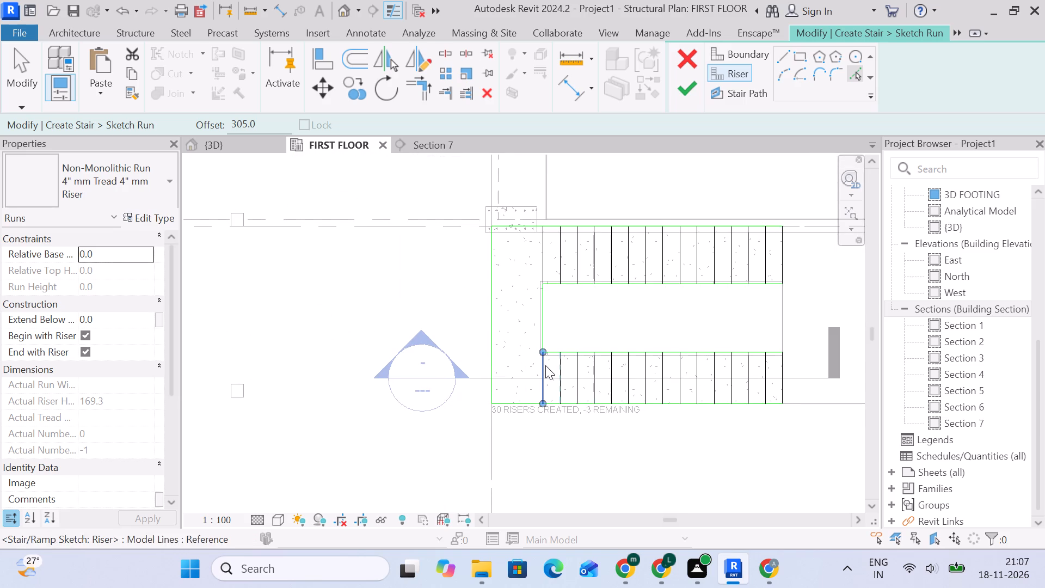
pyautogui.scroll(5, 537, 359)
pyautogui.scroll(-4, 610, 356)
pyautogui.moveTo(606, 356); pyautogui.dragTo(472, 348, button='middle')
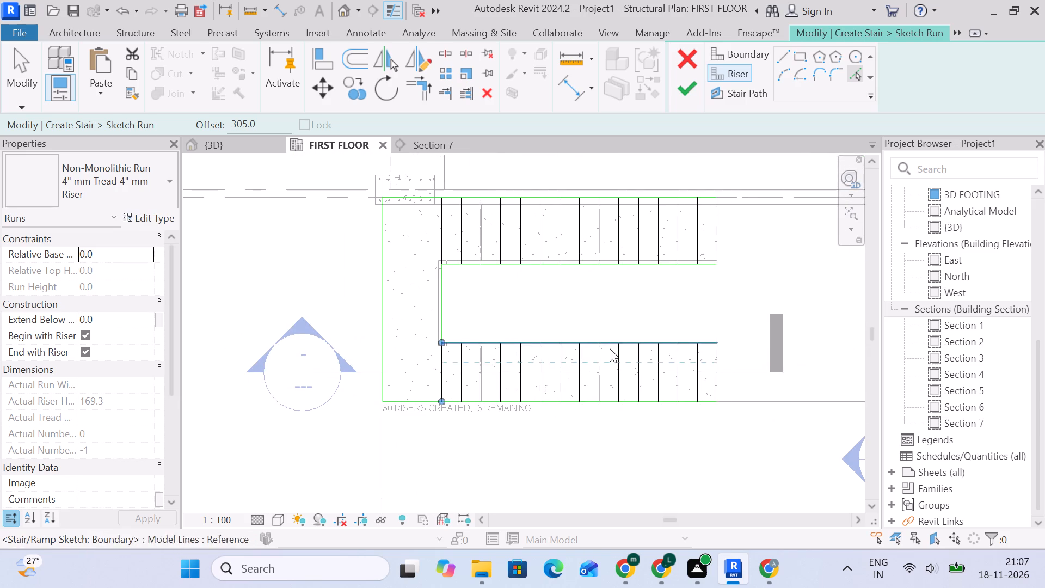
pyautogui.scroll(-4, 643, 356)
pyautogui.moveTo(643, 356); pyautogui.dragTo(555, 340, button='middle')
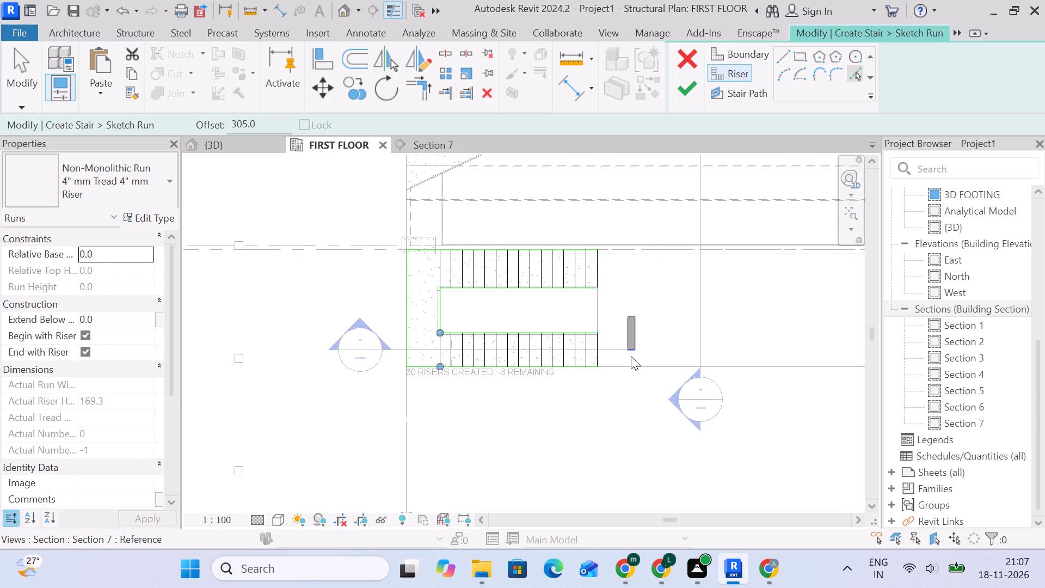
pyautogui.press('Escape')
pyautogui.press('Escape')
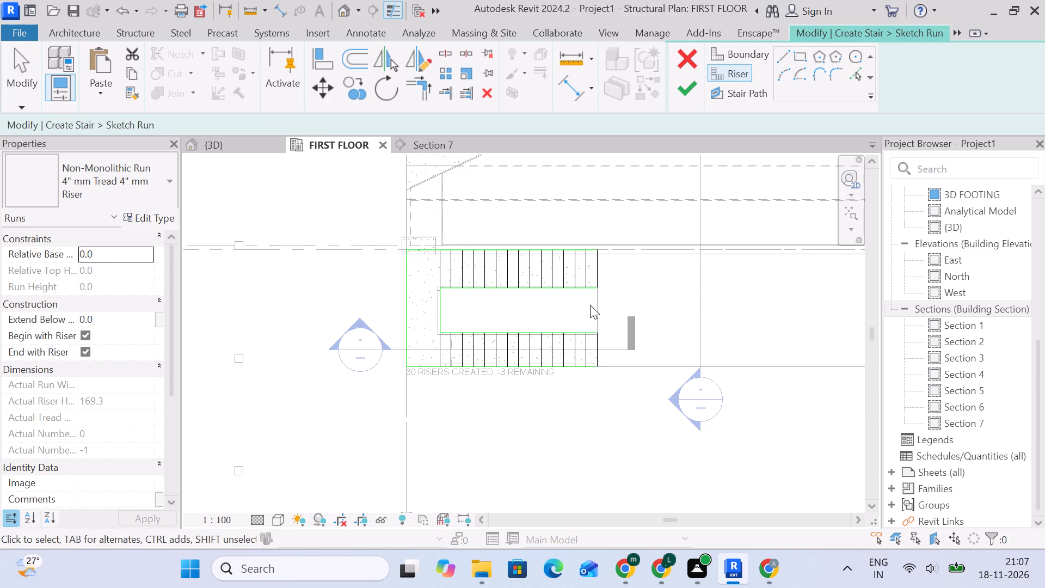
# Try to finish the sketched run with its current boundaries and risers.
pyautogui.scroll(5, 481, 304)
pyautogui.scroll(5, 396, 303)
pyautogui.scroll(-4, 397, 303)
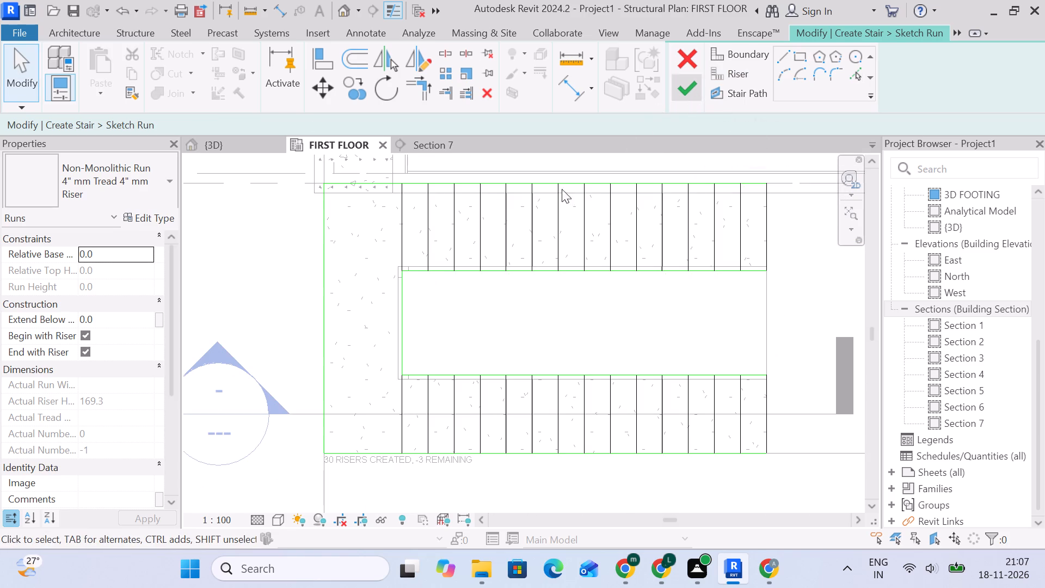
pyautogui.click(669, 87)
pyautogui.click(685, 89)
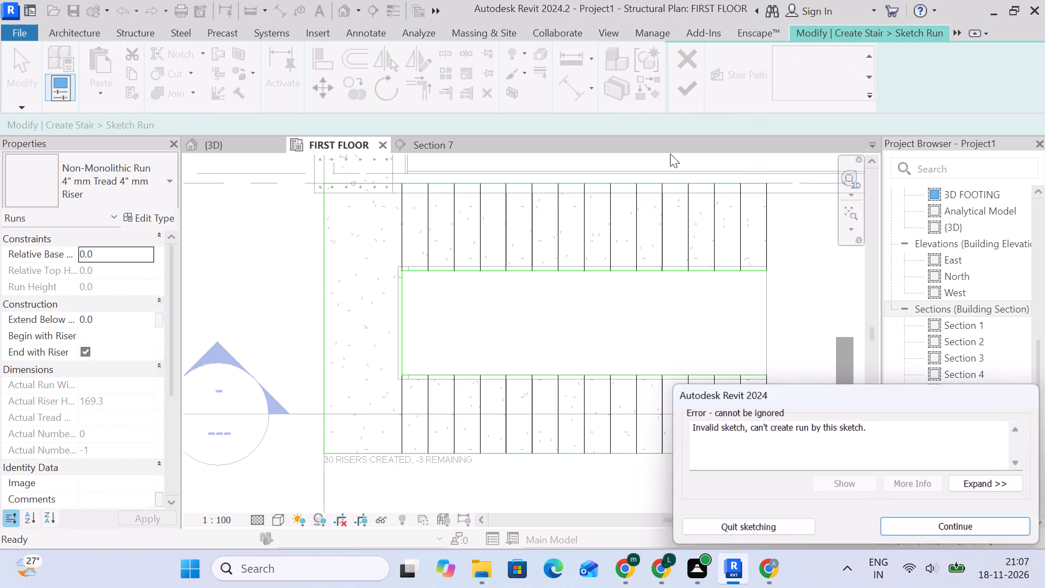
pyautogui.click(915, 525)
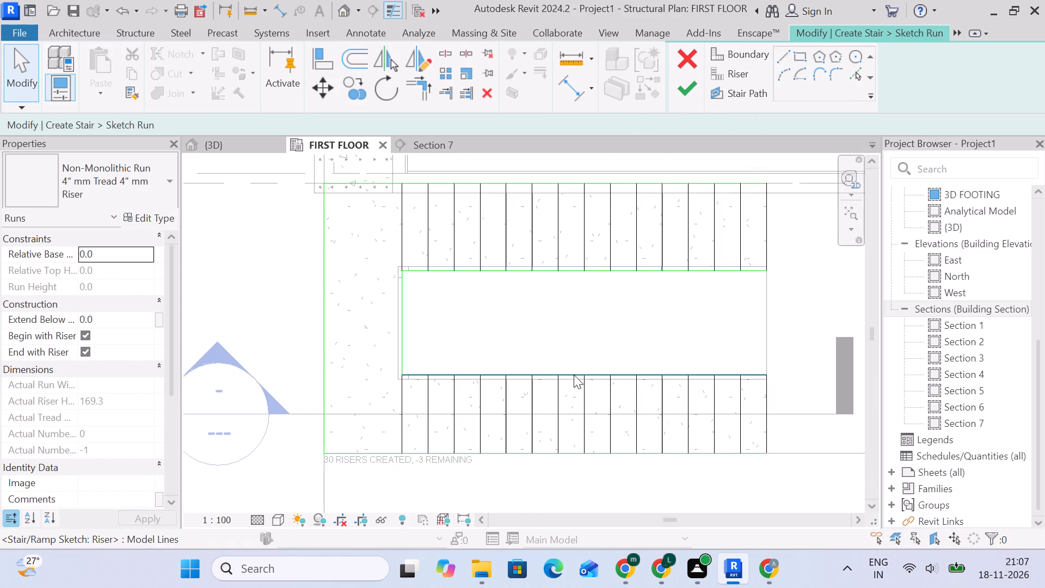
# Examine the outer flight's open end for gaps between the boundary lines and the end riser.
pyautogui.scroll(-1, 545, 373)
pyautogui.scroll(8, 746, 415)
pyautogui.scroll(3, 737, 346)
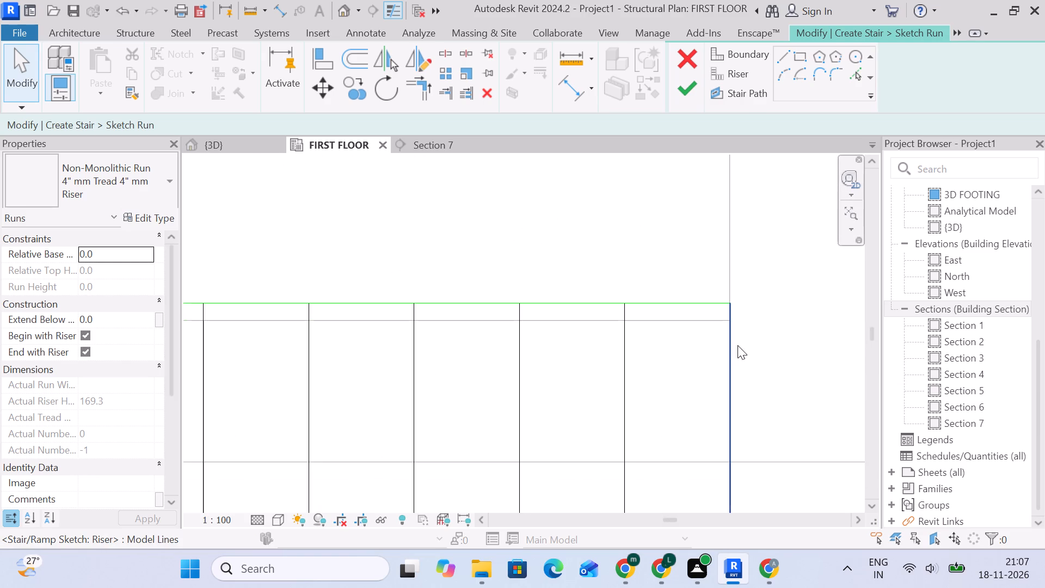
pyautogui.scroll(1, 737, 345)
pyautogui.scroll(-8, 737, 345)
pyautogui.moveTo(737, 351); pyautogui.dragTo(746, 395, button='middle')
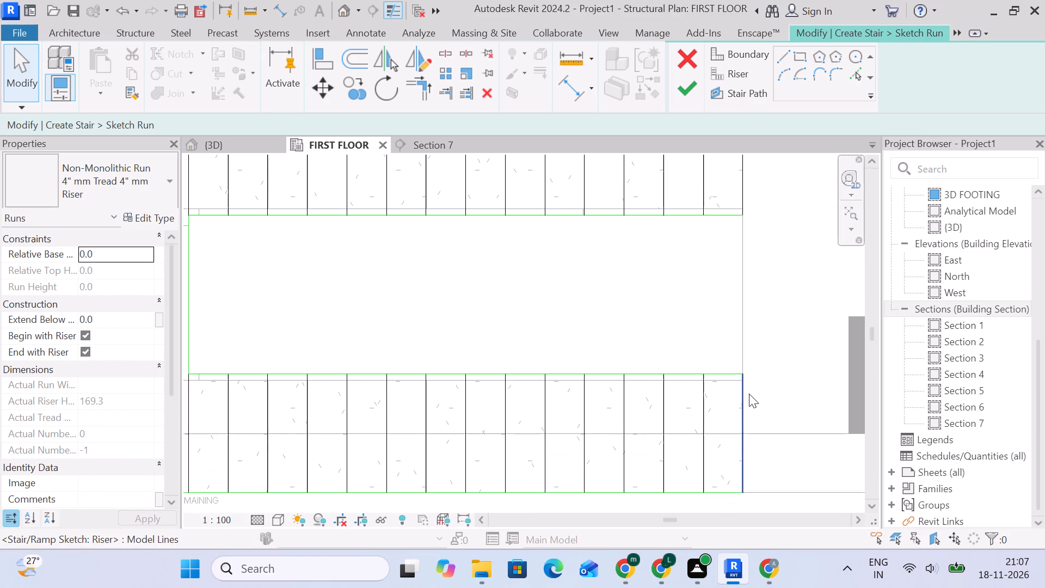
pyautogui.scroll(-4, 755, 393)
pyautogui.moveTo(770, 419); pyautogui.dragTo(760, 399, button='middle')
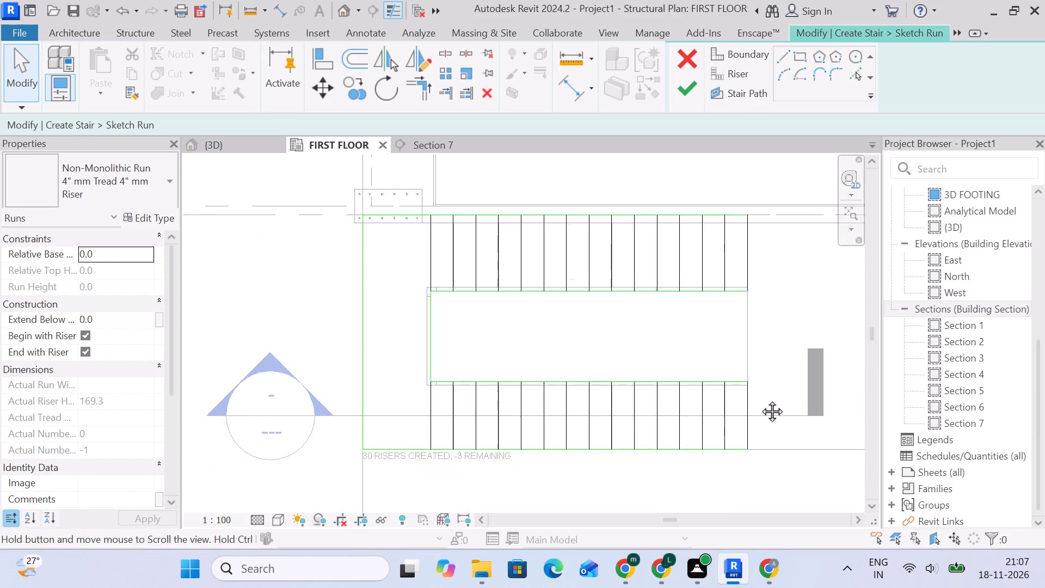
pyautogui.moveTo(760, 399); pyautogui.dragTo(748, 375, button='middle')
# Trim the landing's outer boundary to a corner with the outer flight's outer boundary and with the building-side boundary.
pyautogui.scroll(3, 426, 375)
pyautogui.moveTo(432, 375); pyautogui.dragTo(565, 387, button='middle')
pyautogui.scroll(3, 429, 413)
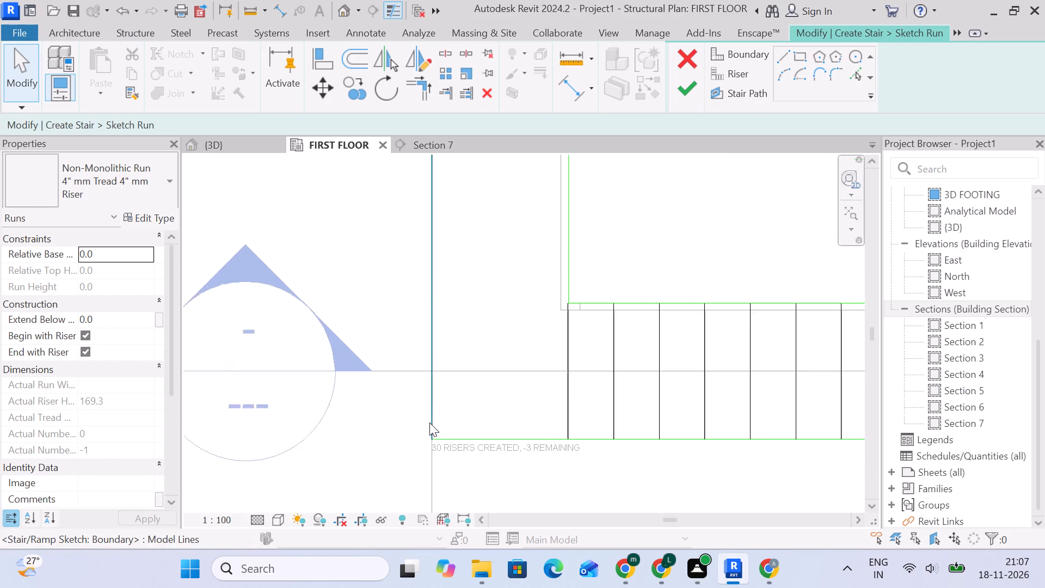
pyautogui.scroll(1, 429, 422)
pyautogui.click(427, 94)
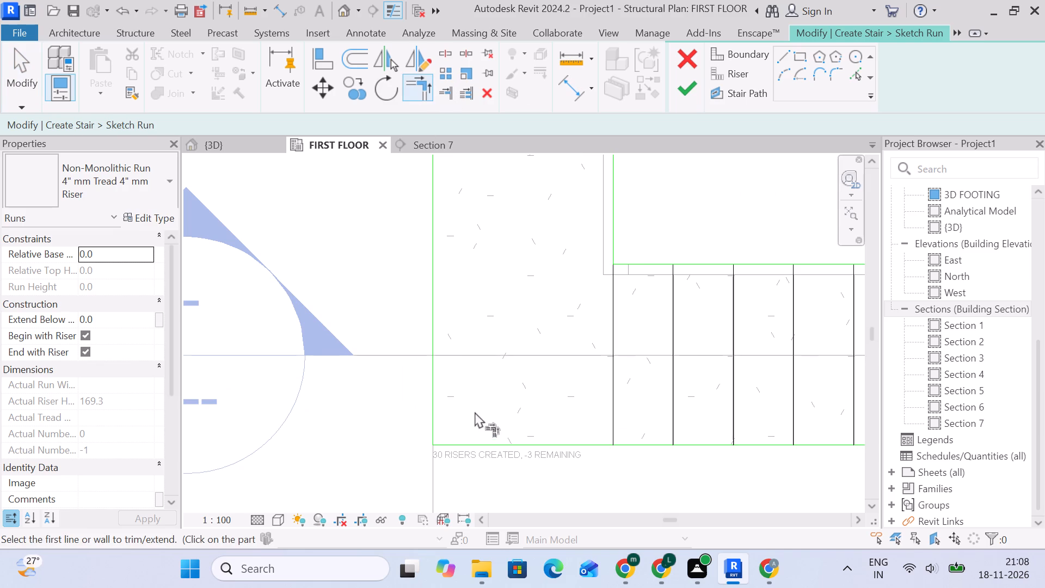
pyautogui.click(474, 448)
pyautogui.click(434, 394)
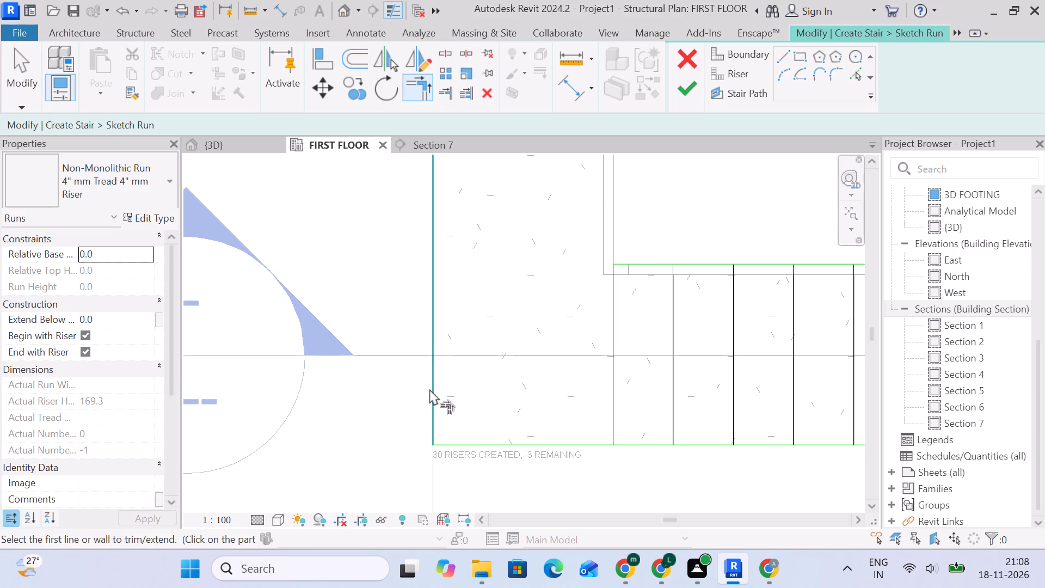
pyautogui.scroll(-5, 514, 356)
pyautogui.moveTo(514, 359); pyautogui.dragTo(512, 548, button='middle')
pyautogui.scroll(5, 469, 297)
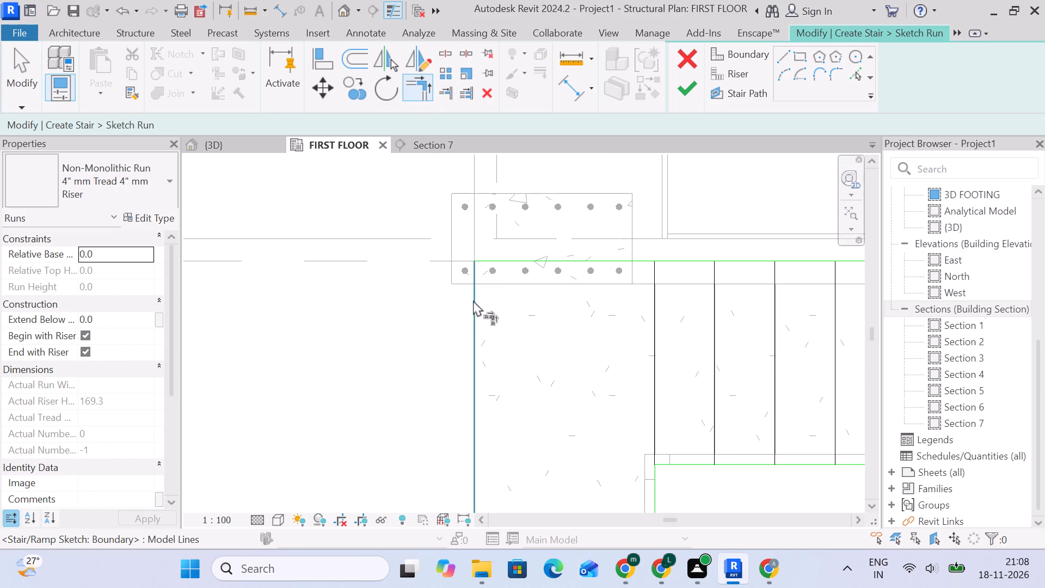
pyautogui.moveTo(475, 301); pyautogui.dragTo(483, 301)
pyautogui.click(533, 260)
pyautogui.scroll(-3, 707, 262)
pyautogui.moveTo(708, 264); pyautogui.dragTo(548, 264, button='middle')
pyautogui.scroll(1, 548, 264)
pyautogui.press('Escape')
# Check how the inner flight's riser at the landing edge meets the building-side boundary.
pyautogui.scroll(15, 514, 268)
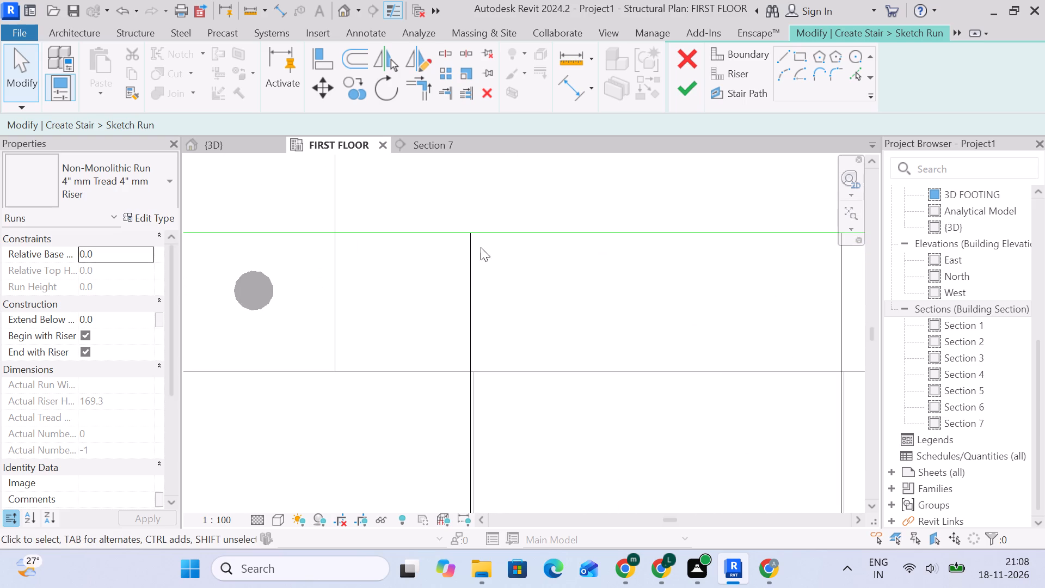
pyautogui.click(474, 245)
pyautogui.scroll(19, 470, 237)
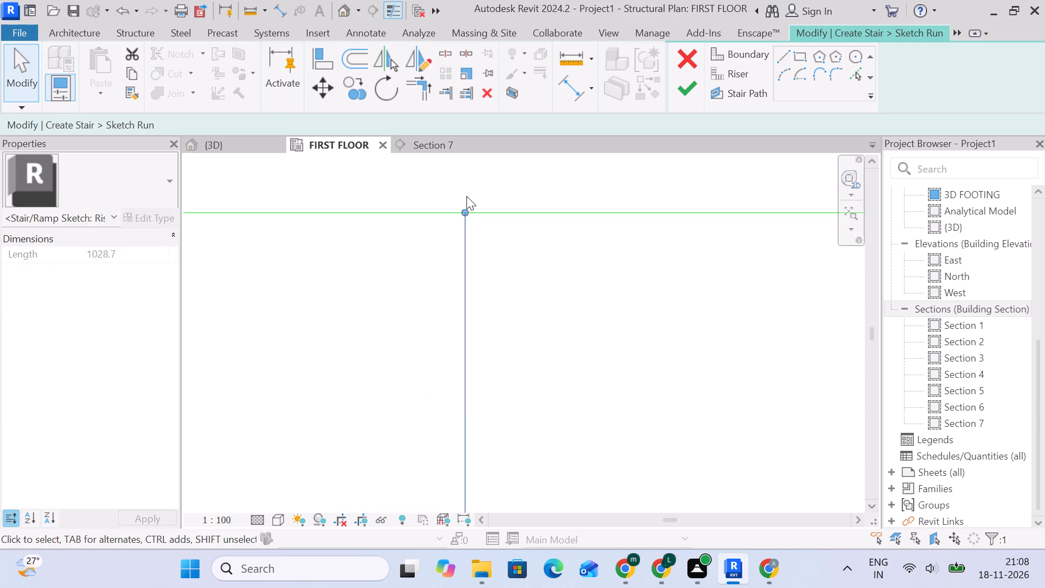
pyautogui.scroll(-20, 467, 197)
pyautogui.scroll(-20, 467, 197)
pyautogui.scroll(-2, 651, 272)
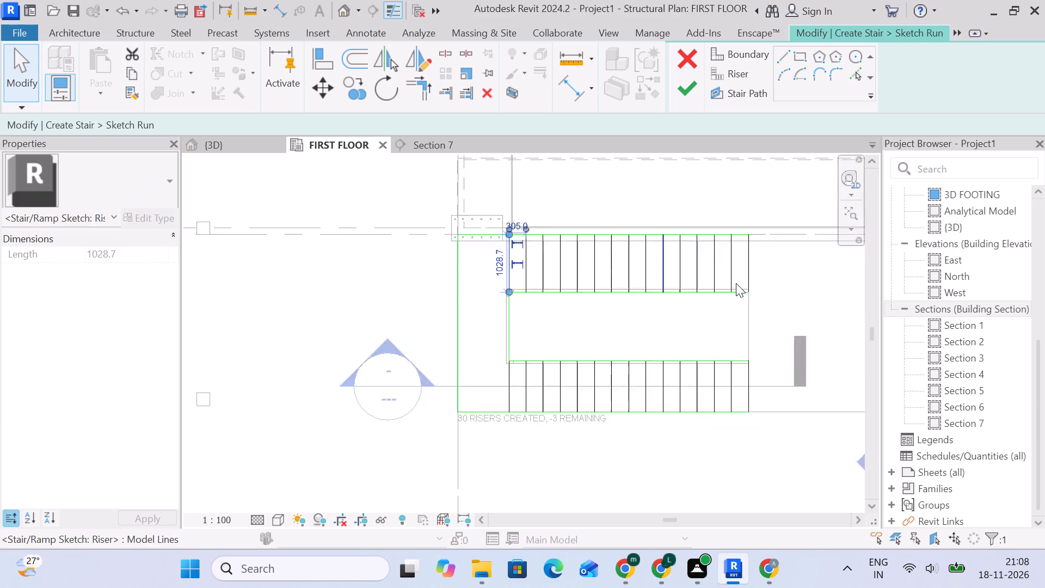
pyautogui.scroll(-1, 736, 283)
pyautogui.moveTo(750, 283); pyautogui.dragTo(632, 226, button='middle')
pyautogui.press('Escape')
# Check how the outer flight's open-end riser meets the end of the inner boundary line.
pyautogui.scroll(5, 636, 299)
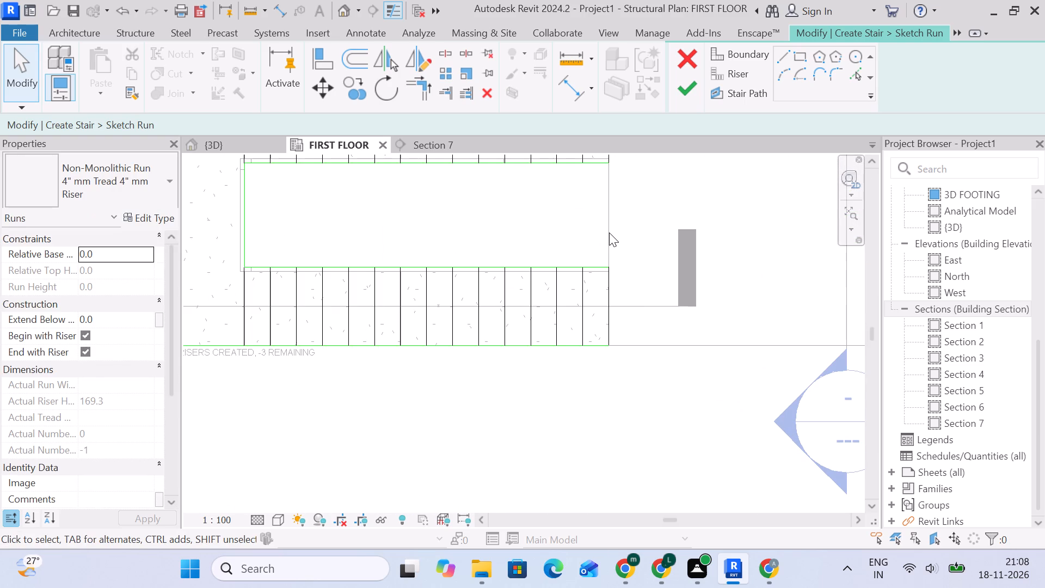
pyautogui.click(609, 232)
pyautogui.scroll(8, 612, 271)
pyautogui.scroll(-1, 613, 271)
pyautogui.scroll(2, 611, 268)
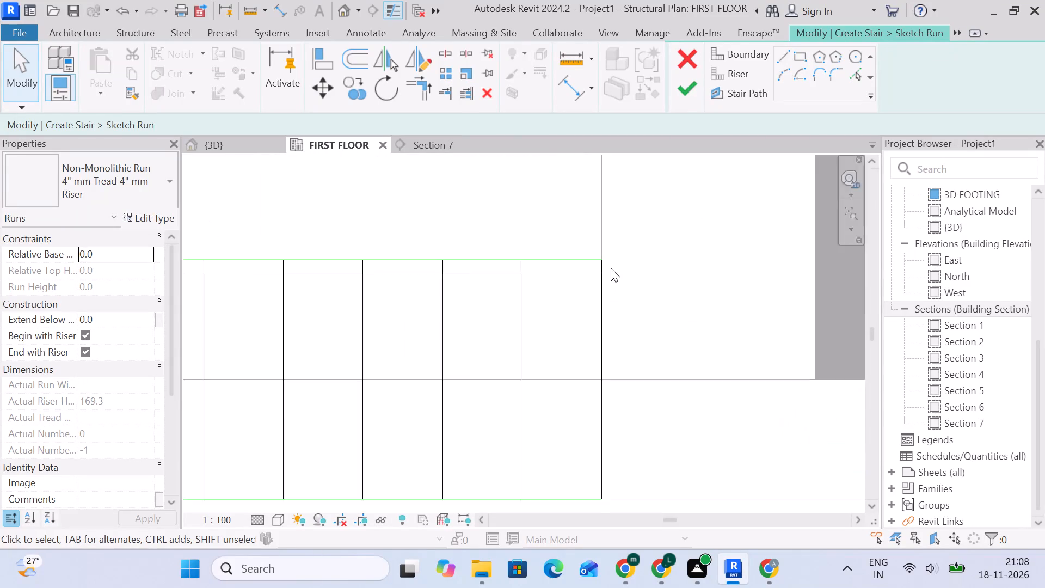
pyautogui.scroll(14, 611, 268)
pyautogui.scroll(6, 595, 225)
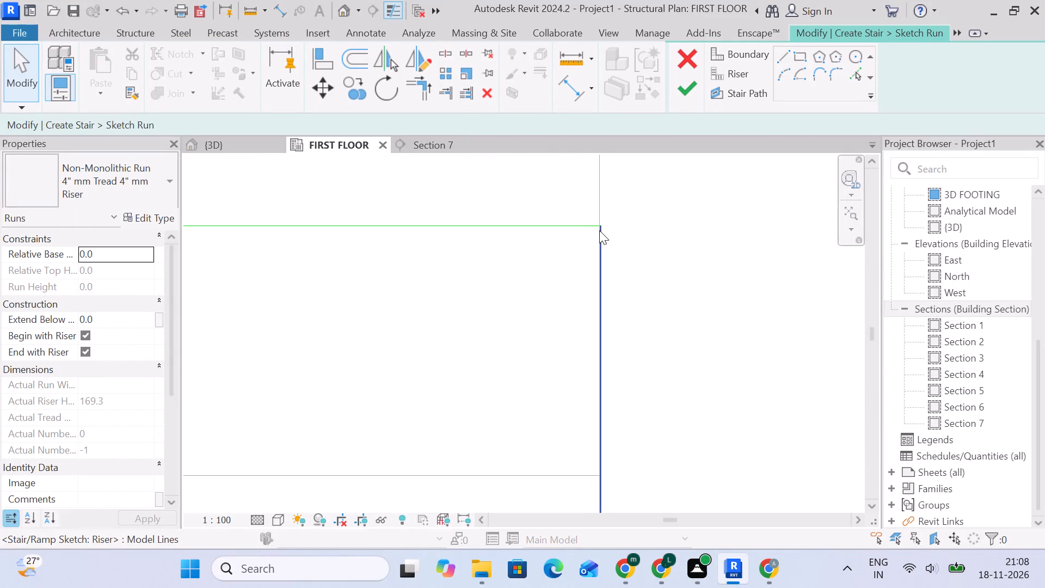
pyautogui.scroll(11, 599, 230)
pyautogui.click(602, 224)
pyautogui.press('Escape')
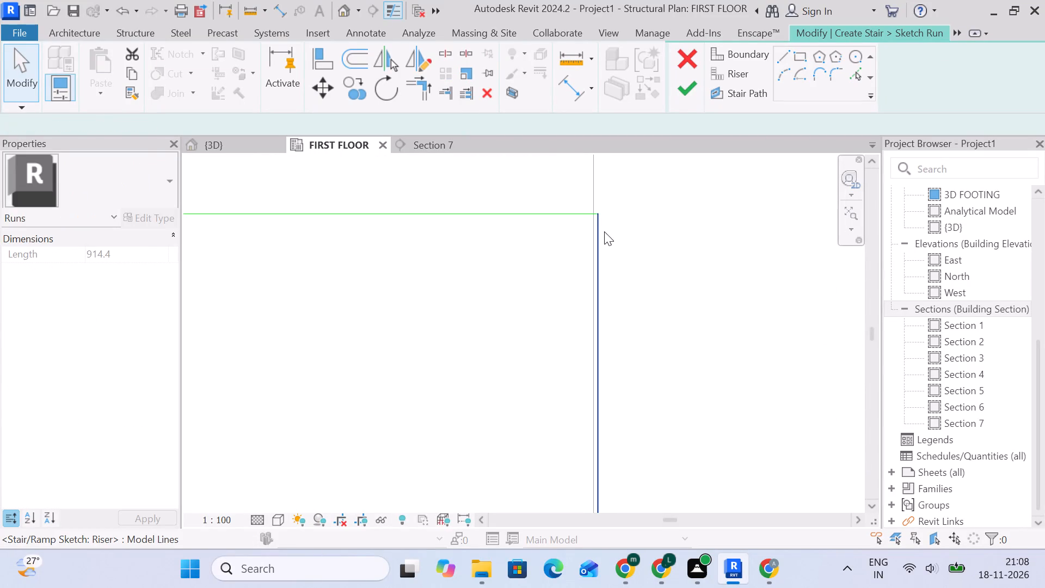
# Move the outer flight's open-end riser onto the end edge of the linked stair.
pyautogui.scroll(-18, 608, 232)
pyautogui.scroll(-6, 635, 318)
pyautogui.moveTo(664, 383); pyautogui.dragTo(667, 265, button='middle')
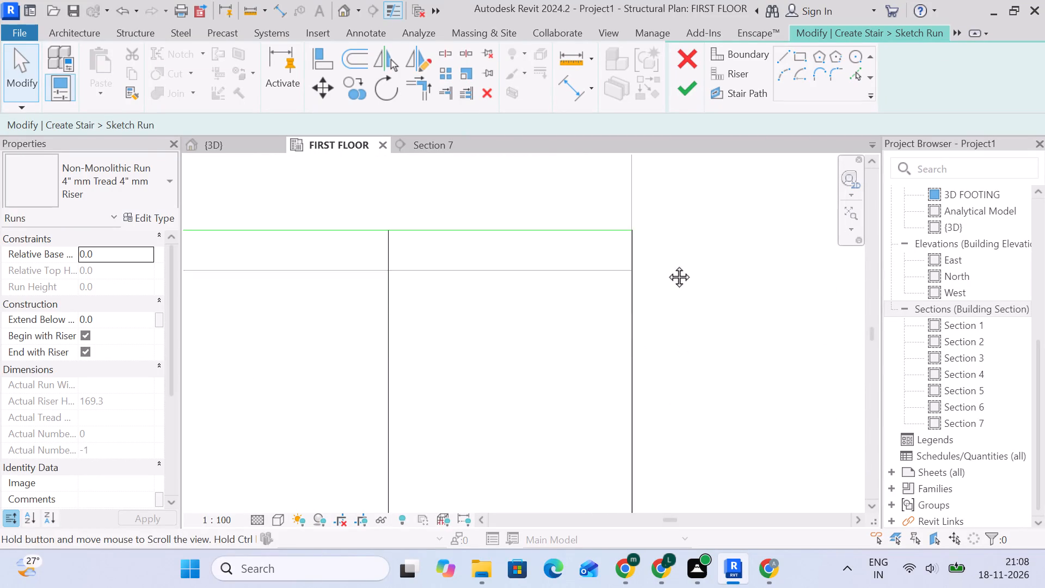
pyautogui.moveTo(667, 265); pyautogui.dragTo(667, 222, button='middle')
pyautogui.scroll(-11, 665, 228)
pyautogui.scroll(5, 679, 380)
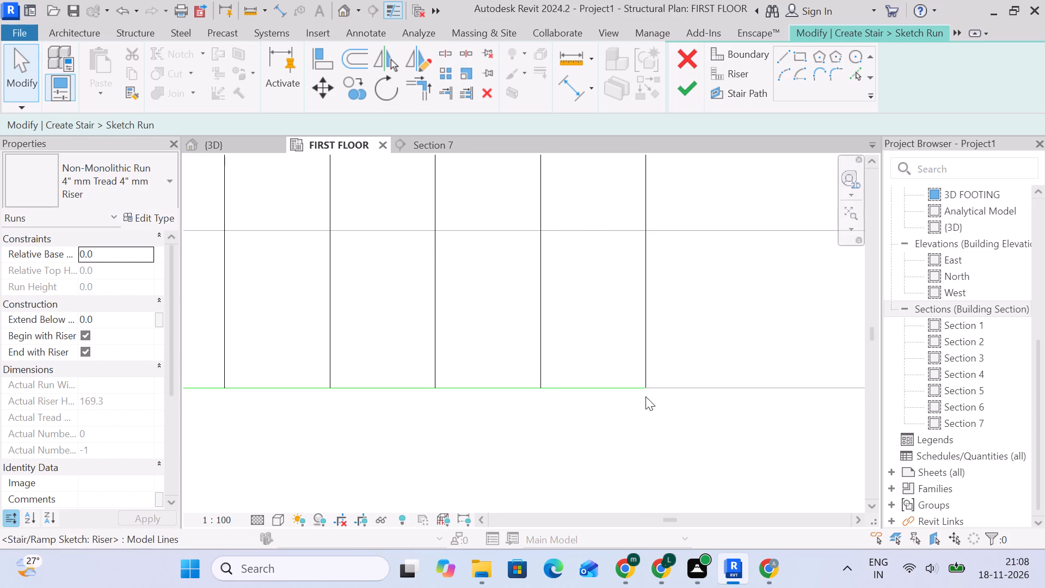
pyautogui.scroll(18, 646, 395)
pyautogui.scroll(6, 644, 384)
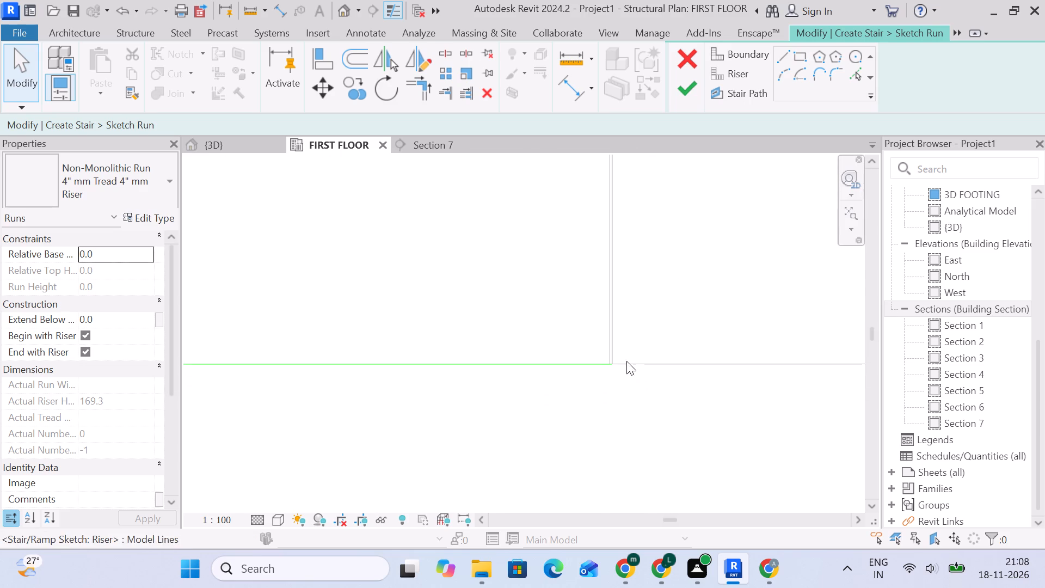
pyautogui.scroll(-3, 629, 363)
pyautogui.scroll(4, 626, 369)
pyautogui.scroll(18, 611, 375)
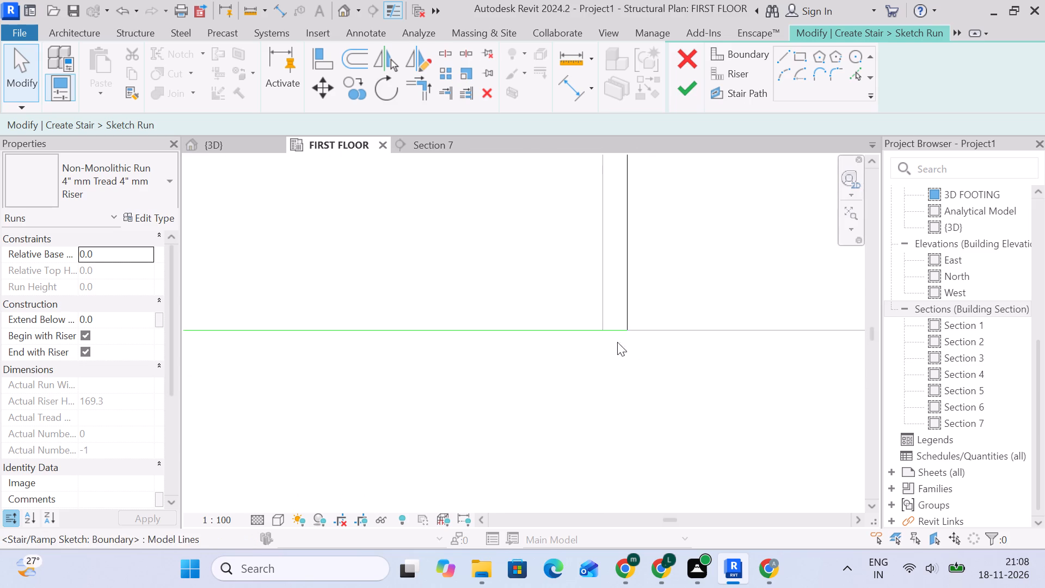
pyautogui.scroll(17, 631, 340)
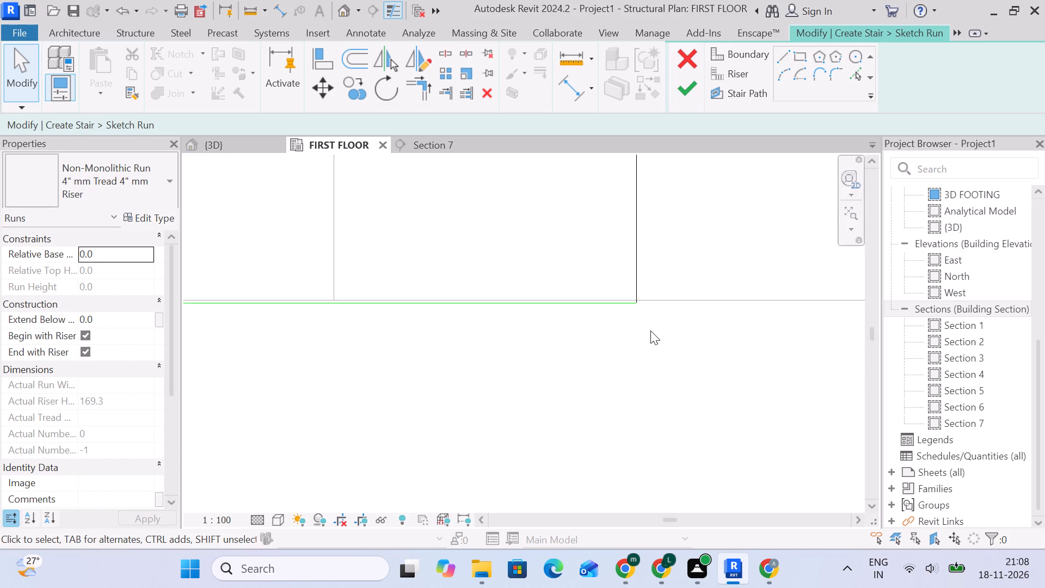
pyautogui.scroll(-19, 652, 328)
pyautogui.scroll(5, 637, 298)
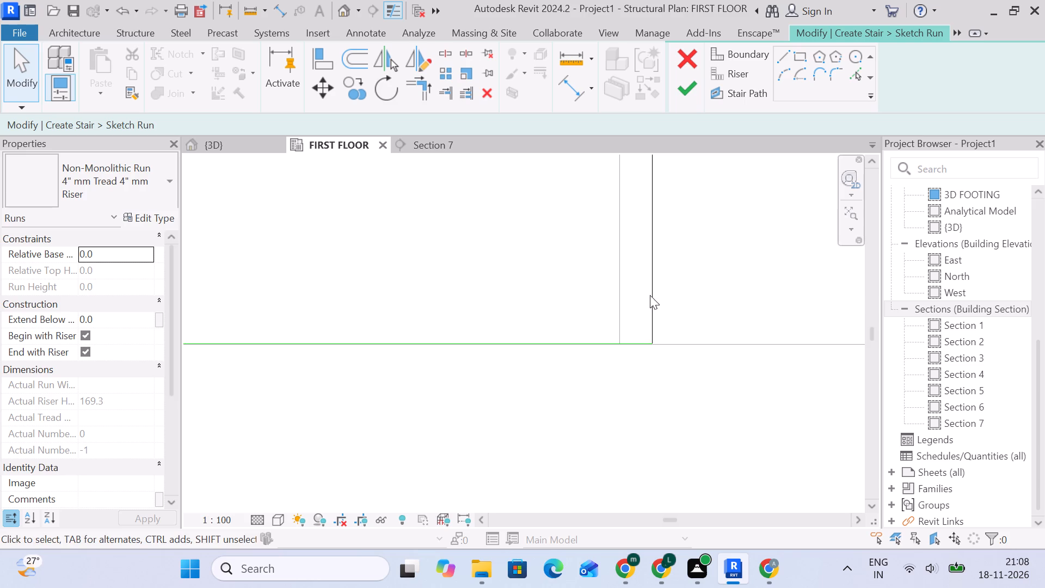
pyautogui.click(655, 294)
pyautogui.moveTo(657, 294); pyautogui.dragTo(618, 291)
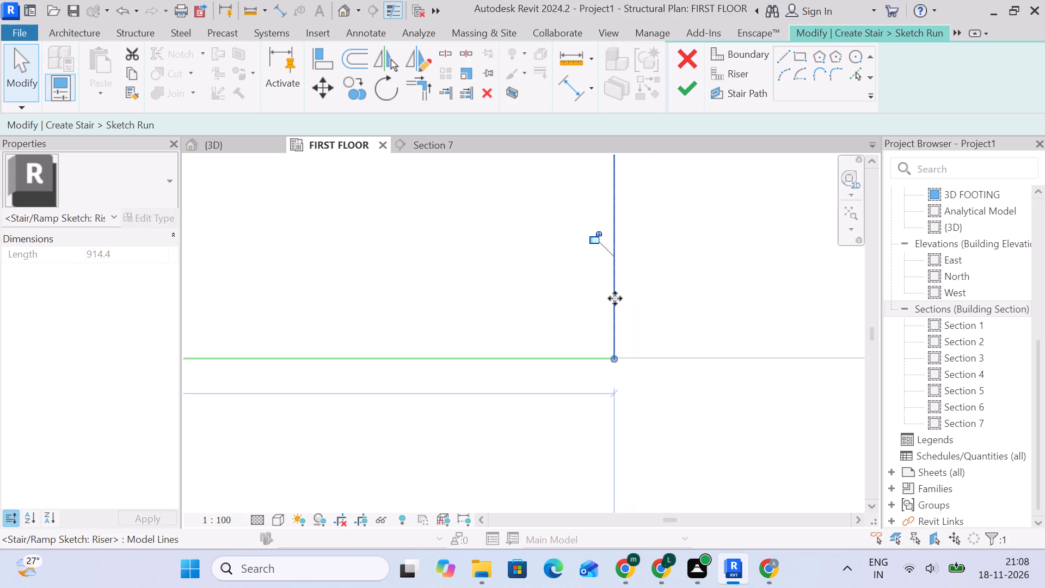
# Examine how the lower ends of the outer flight's risers meet the outer boundary line.
pyautogui.scroll(-16, 625, 311)
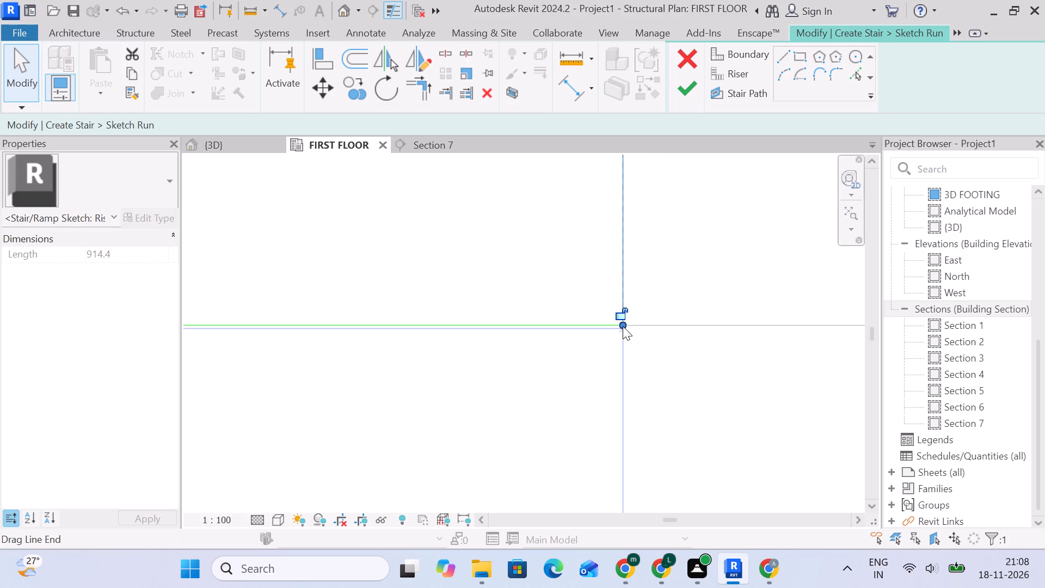
pyautogui.scroll(-20, 623, 326)
pyautogui.scroll(-7, 623, 326)
pyautogui.scroll(6, 494, 333)
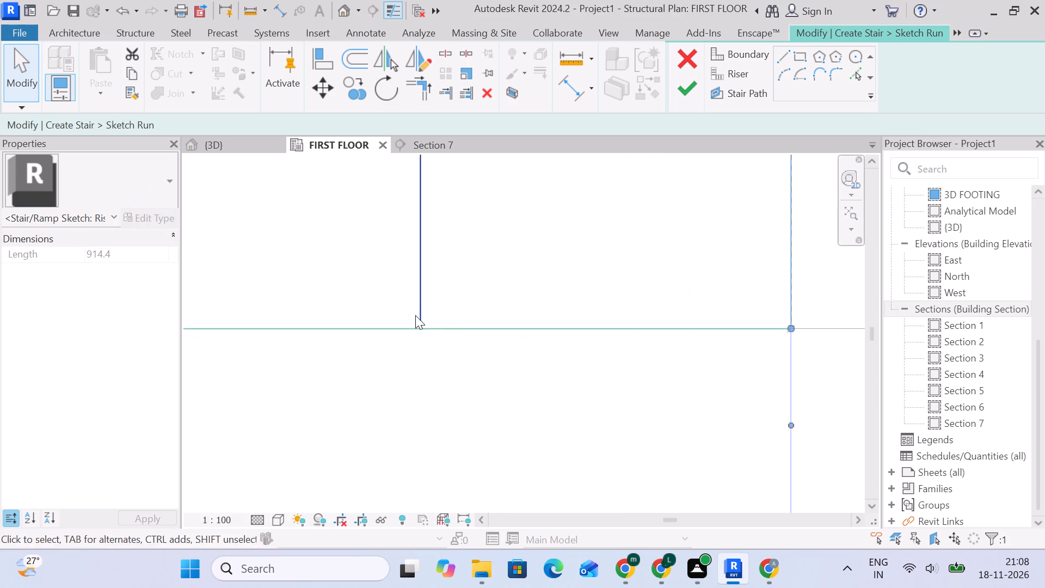
pyautogui.scroll(20, 415, 315)
pyautogui.scroll(15, 415, 315)
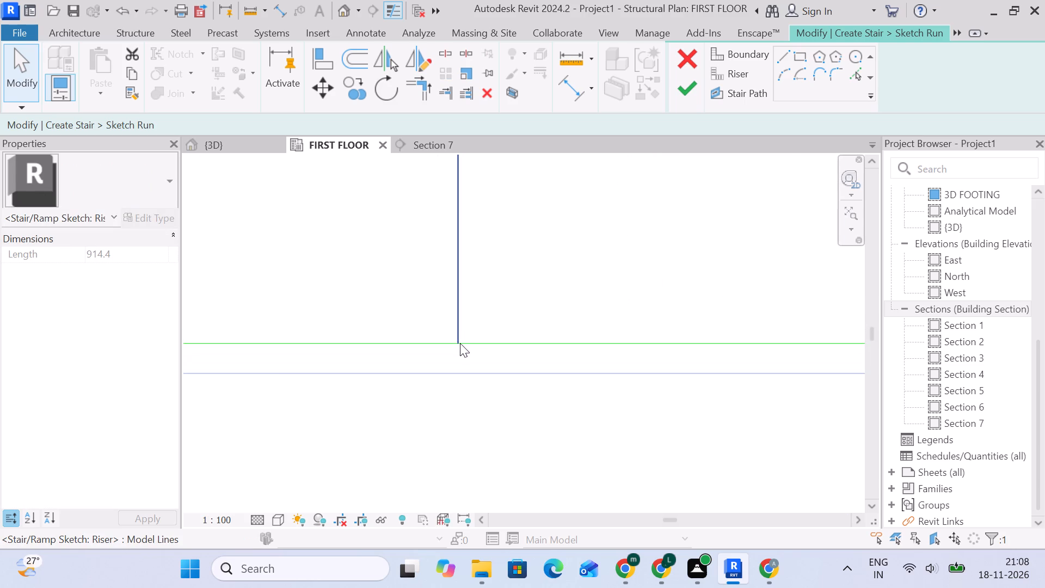
pyautogui.scroll(20, 460, 343)
pyautogui.scroll(13, 460, 343)
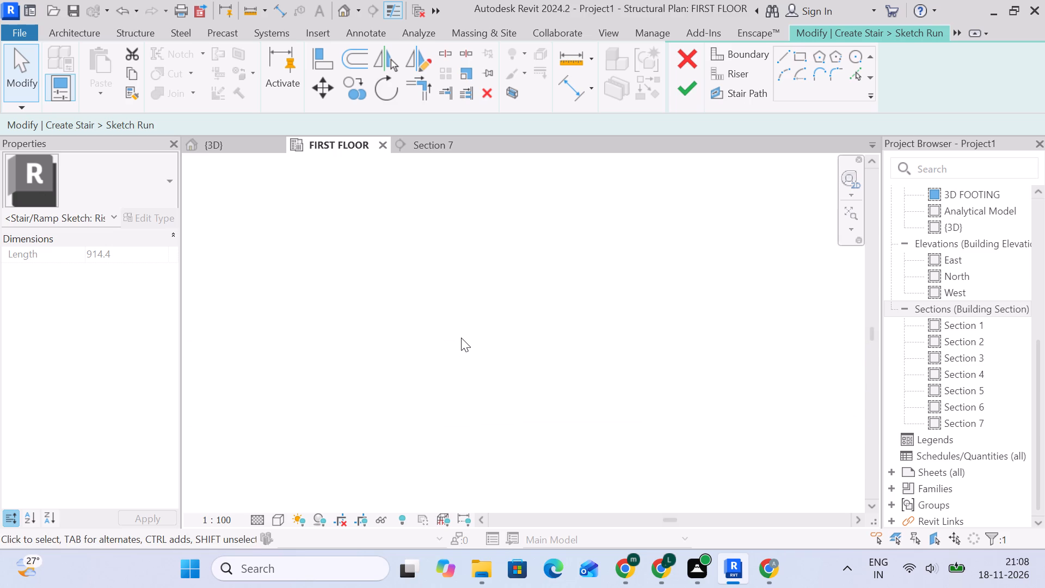
pyautogui.scroll(-7, 461, 338)
pyautogui.scroll(-20, 461, 338)
pyautogui.scroll(-10, 461, 338)
pyautogui.scroll(-20, 468, 336)
pyautogui.scroll(-20, 468, 336)
pyautogui.scroll(-1, 468, 336)
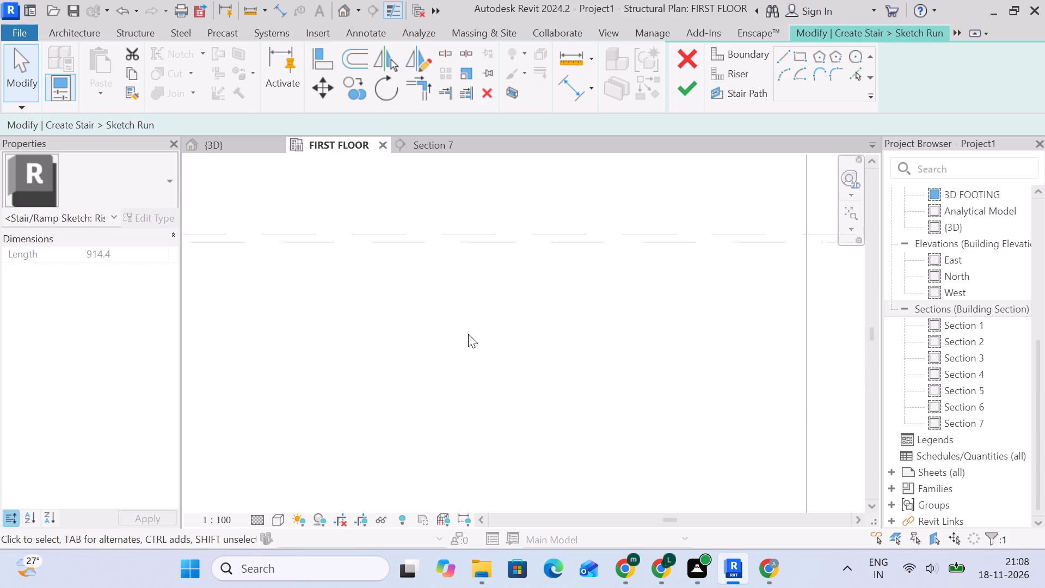
pyautogui.scroll(-9, 468, 334)
pyautogui.moveTo(484, 384); pyautogui.dragTo(513, 275, button='middle')
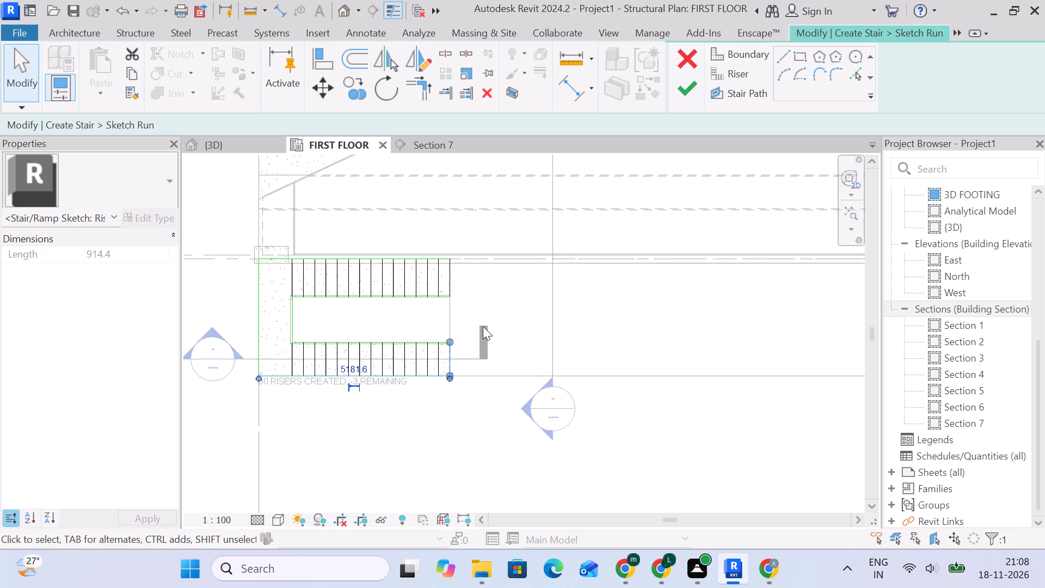
# Delete the outer flight's 14 risers between the landing edge and the open end, keeping the open-end riser.
pyautogui.scroll(11, 462, 344)
pyautogui.moveTo(438, 366); pyautogui.dragTo(582, 313, button='middle')
pyautogui.click(583, 326)
pyautogui.moveTo(583, 326); pyautogui.dragTo(445, 333)
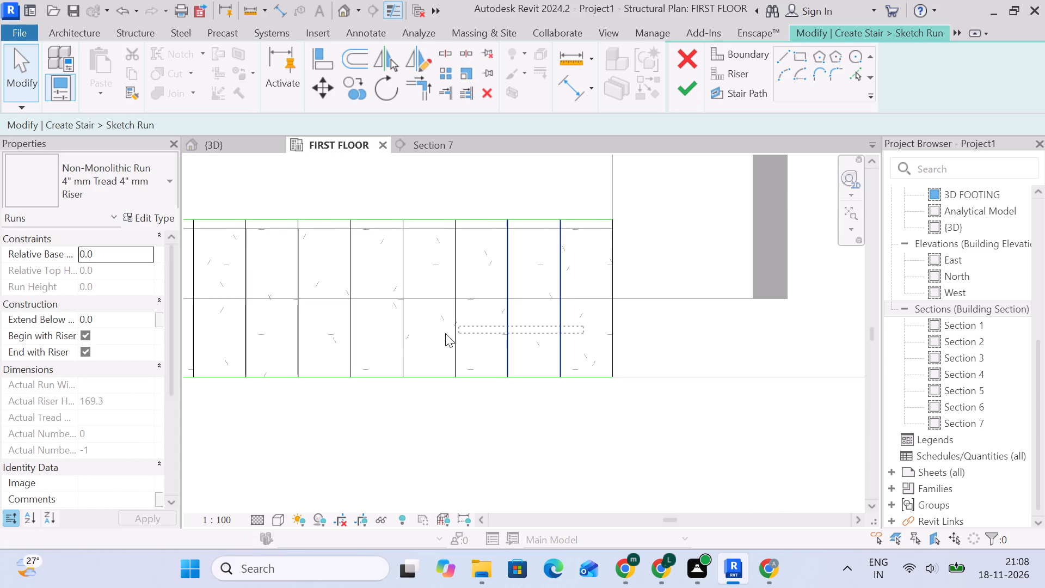
pyautogui.moveTo(445, 333); pyautogui.dragTo(307, 336)
pyautogui.scroll(-4, 310, 335)
pyautogui.moveTo(334, 336); pyautogui.dragTo(555, 310, button='middle')
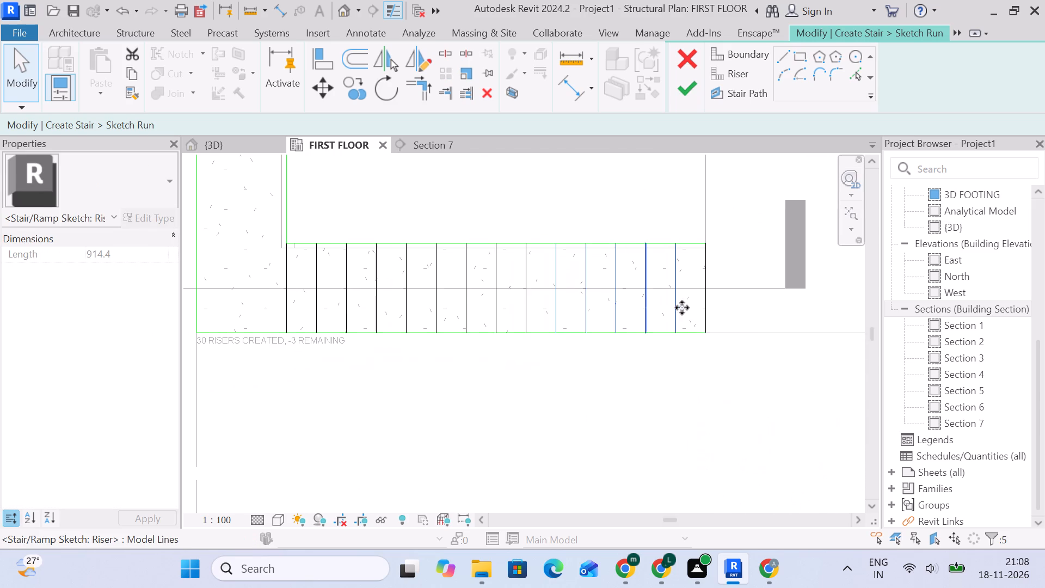
pyautogui.click(686, 309)
pyautogui.moveTo(690, 311); pyautogui.dragTo(278, 311)
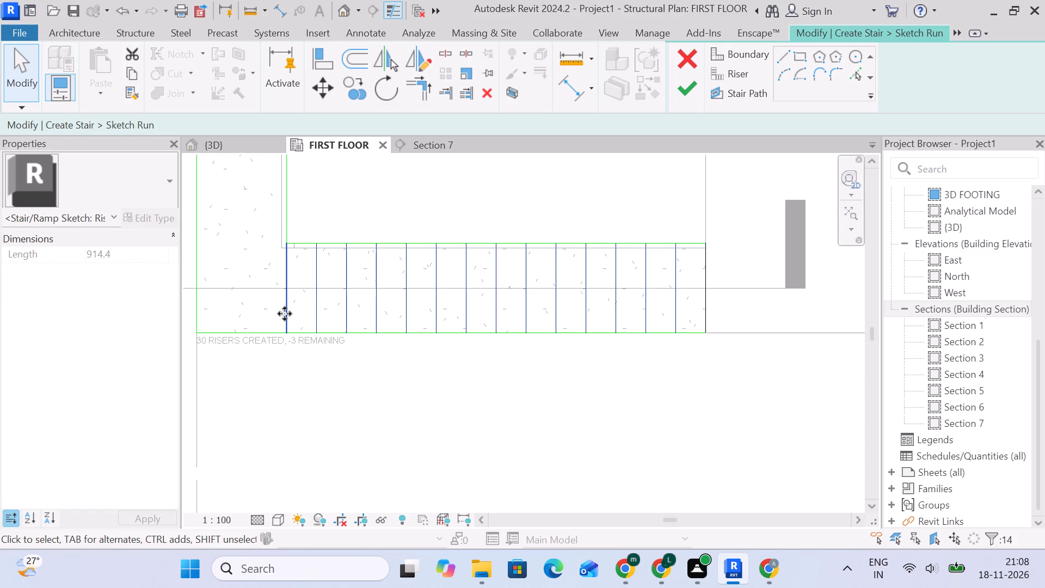
pyautogui.press('Delete')
# Create six outer-flight risers by picking the linked stair's tread edges with 0.0 offset, starting beside the open-end riser.
pyautogui.scroll(6, 289, 249)
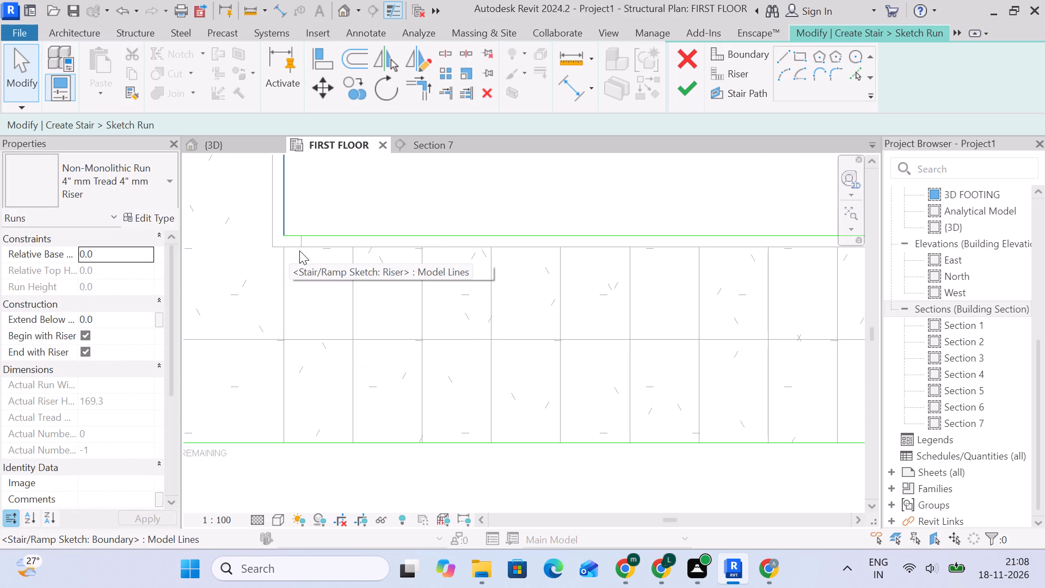
pyautogui.moveTo(647, 333); pyautogui.dragTo(332, 285, button='middle')
pyautogui.moveTo(723, 289); pyautogui.dragTo(314, 289, button='middle')
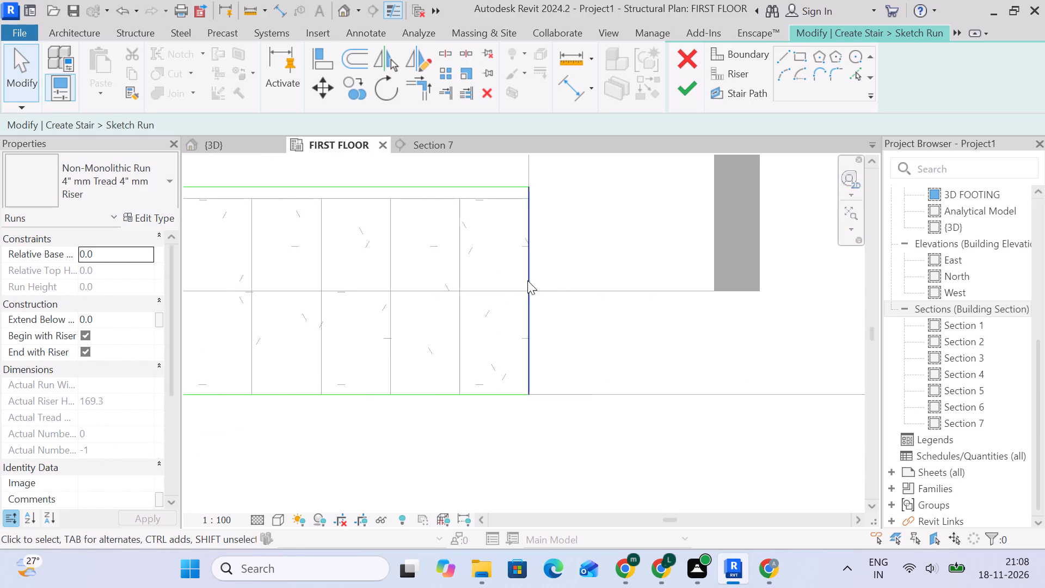
pyautogui.scroll(4, 507, 268)
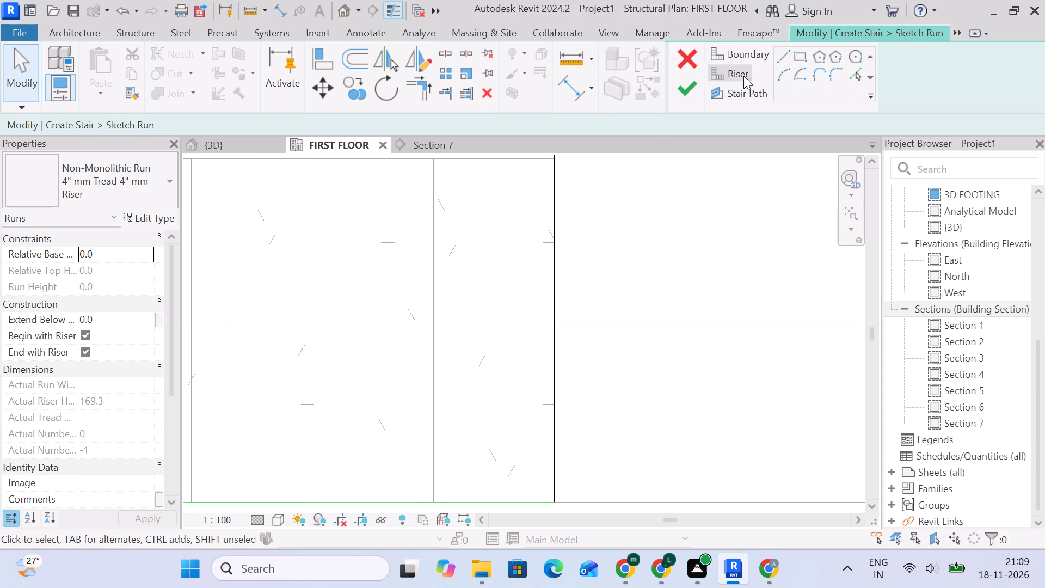
pyautogui.click(743, 76)
pyautogui.click(846, 77)
pyautogui.click(856, 70)
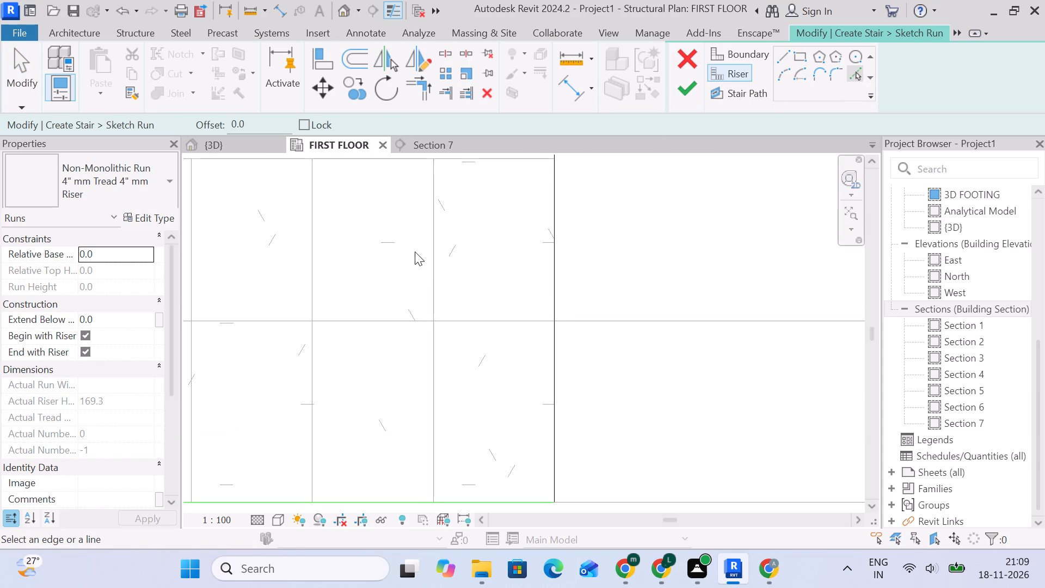
pyautogui.click(437, 261)
pyautogui.moveTo(475, 269); pyautogui.dragTo(654, 269, button='middle')
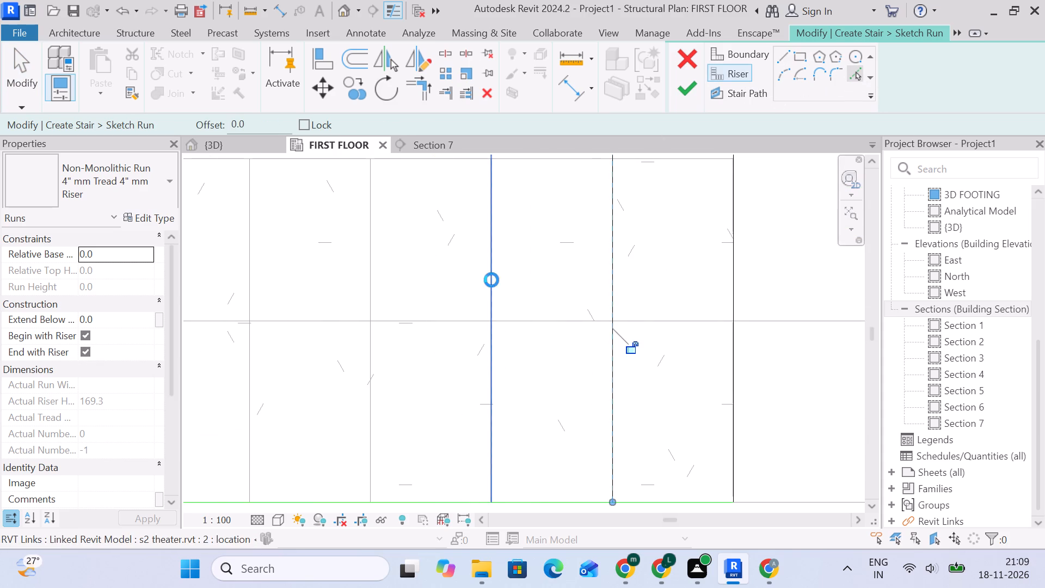
pyautogui.click(491, 280)
pyautogui.click(371, 276)
pyautogui.moveTo(408, 280); pyautogui.dragTo(615, 280, button='middle')
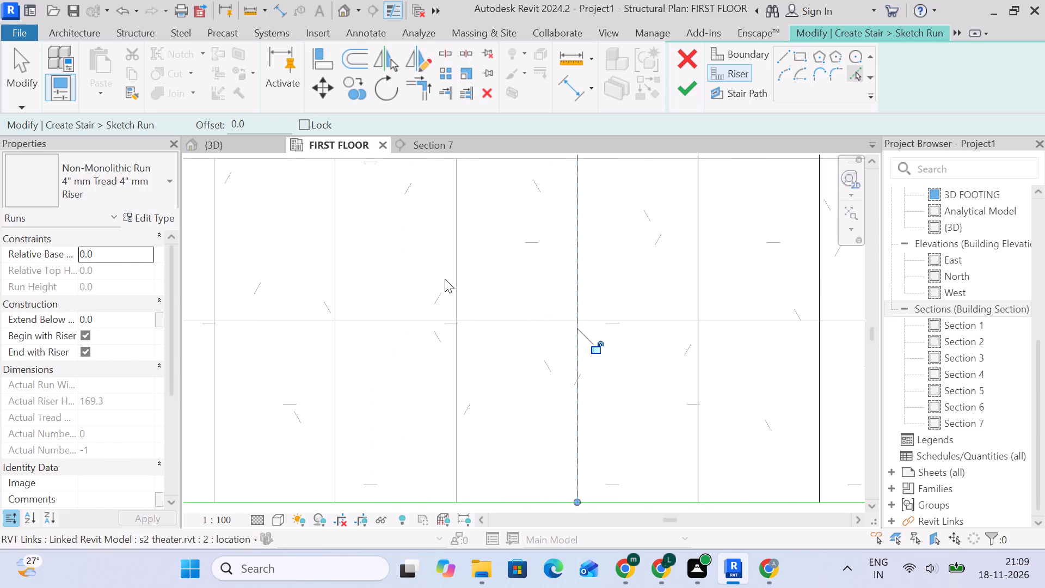
pyautogui.click(445, 279)
pyautogui.click(458, 284)
pyautogui.moveTo(386, 276); pyautogui.dragTo(561, 267, button='middle')
pyautogui.click(514, 266)
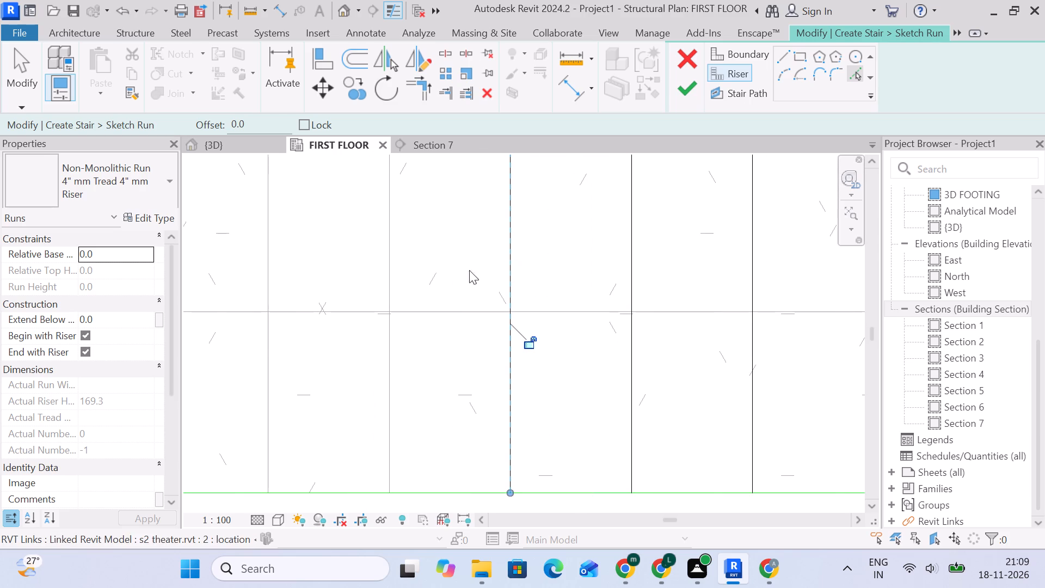
pyautogui.click(403, 270)
pyautogui.click(392, 270)
# Create the remaining eight outer-flight risers by picking the linked stair's tread edges up to and including the landing edge.
pyautogui.moveTo(416, 268); pyautogui.dragTo(660, 294, button='middle')
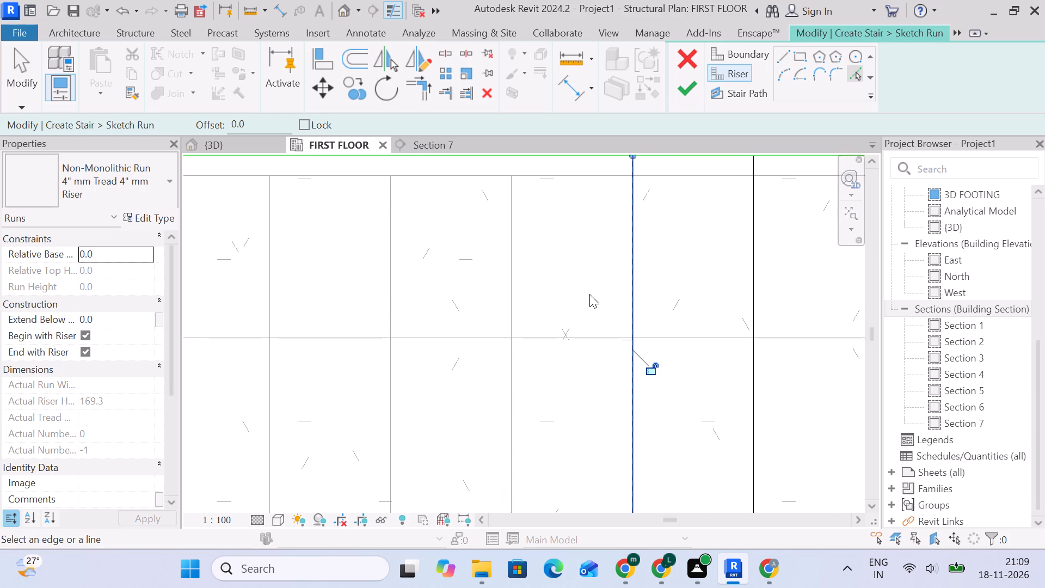
pyautogui.click(512, 284)
pyautogui.click(385, 282)
pyautogui.moveTo(422, 279); pyautogui.dragTo(593, 344, button='middle')
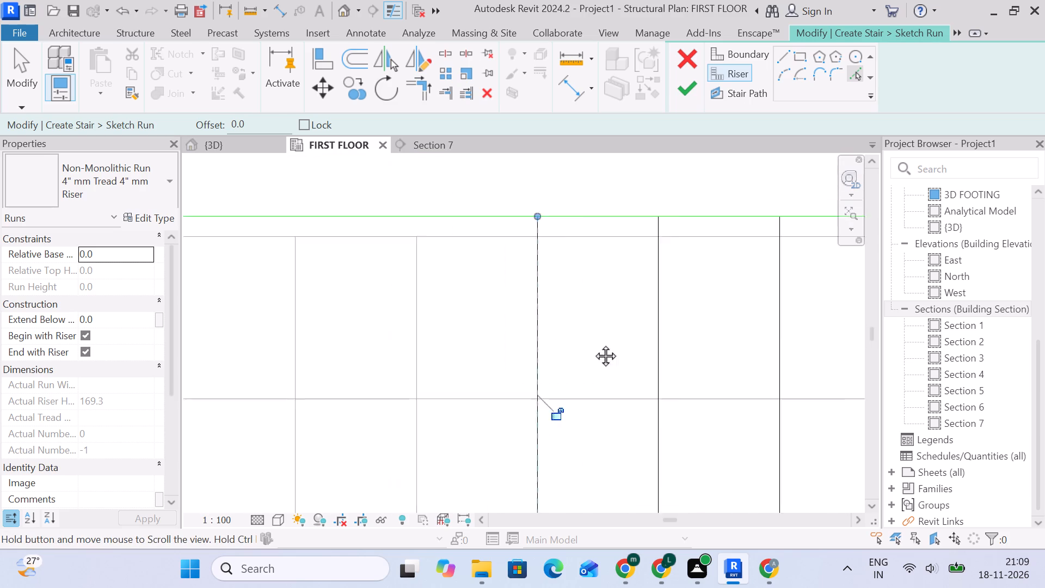
pyautogui.moveTo(593, 344); pyautogui.dragTo(605, 344, button='middle')
pyautogui.click(444, 328)
pyautogui.click(456, 328)
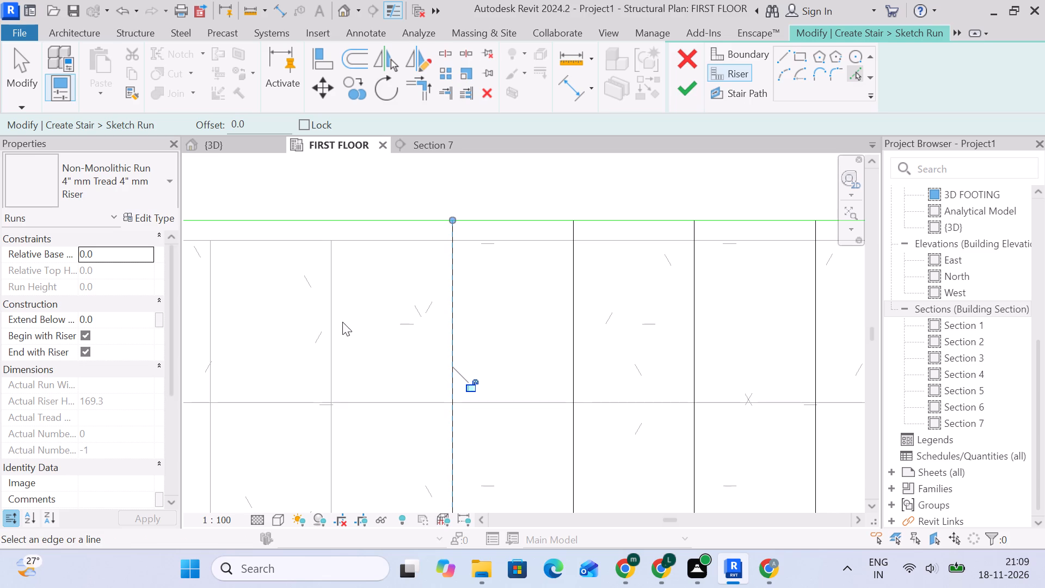
pyautogui.click(331, 321)
pyautogui.moveTo(355, 320); pyautogui.dragTo(591, 264, button='middle')
pyautogui.click(448, 272)
pyautogui.moveTo(468, 272); pyautogui.dragTo(508, 274, button='middle')
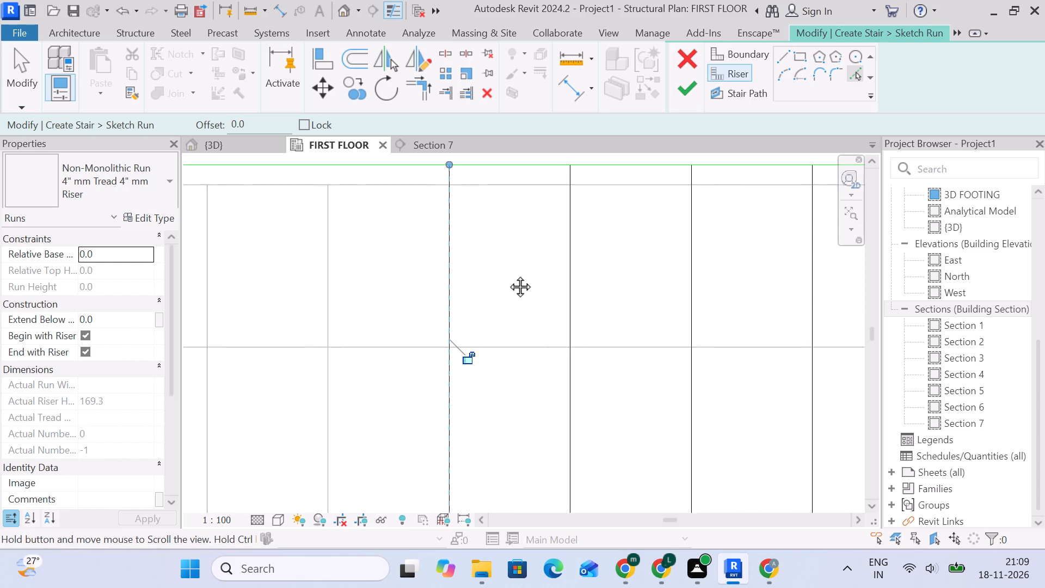
pyautogui.moveTo(508, 274); pyautogui.dragTo(619, 275, button='middle')
pyautogui.click(483, 274)
pyautogui.click(354, 275)
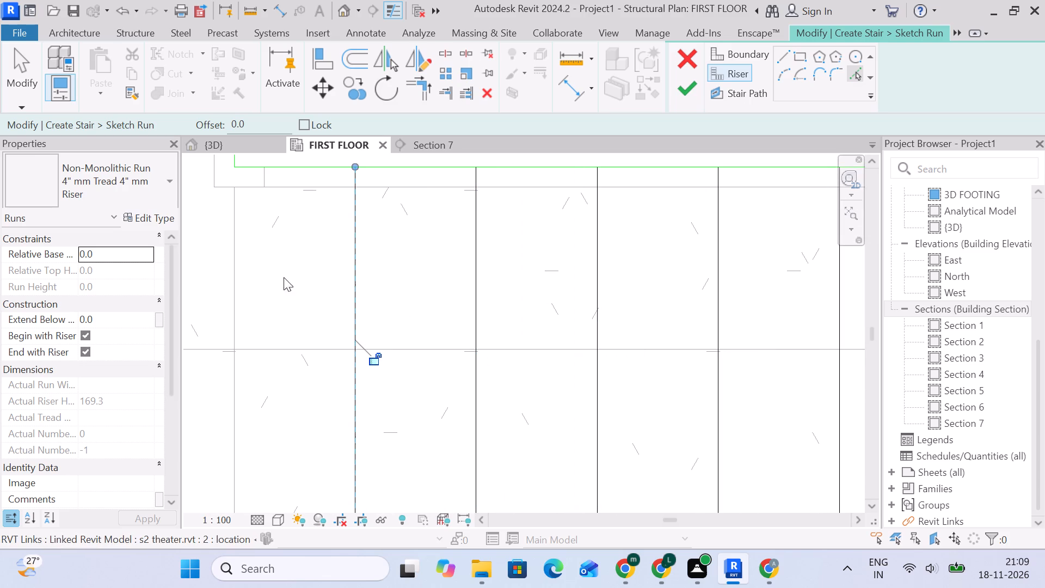
pyautogui.click(238, 278)
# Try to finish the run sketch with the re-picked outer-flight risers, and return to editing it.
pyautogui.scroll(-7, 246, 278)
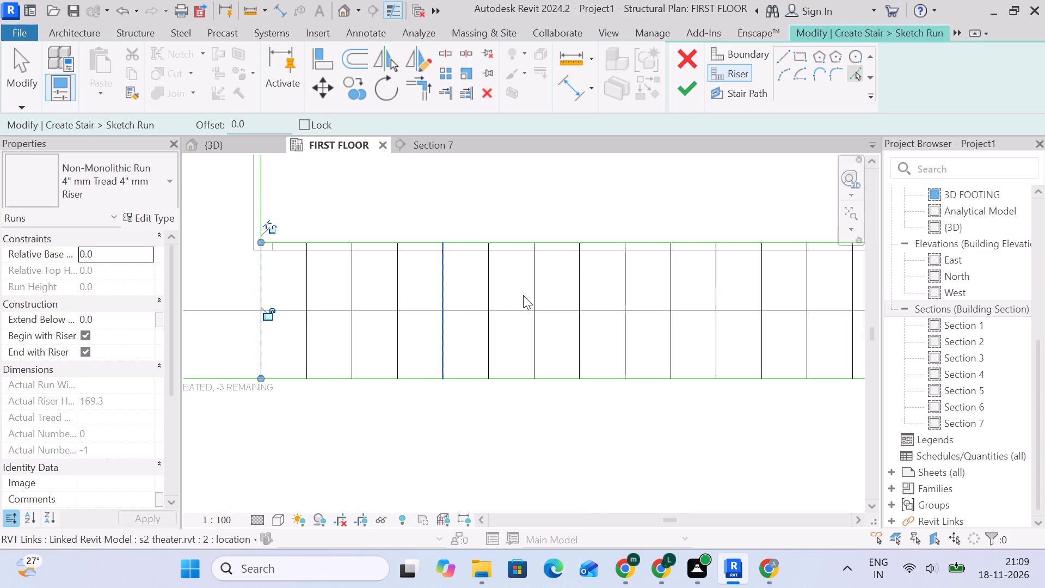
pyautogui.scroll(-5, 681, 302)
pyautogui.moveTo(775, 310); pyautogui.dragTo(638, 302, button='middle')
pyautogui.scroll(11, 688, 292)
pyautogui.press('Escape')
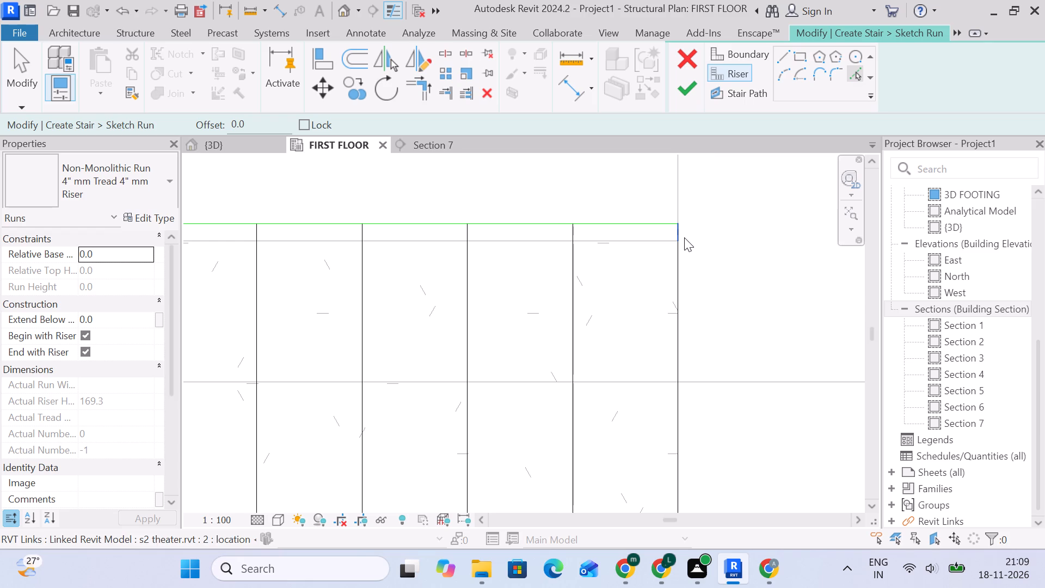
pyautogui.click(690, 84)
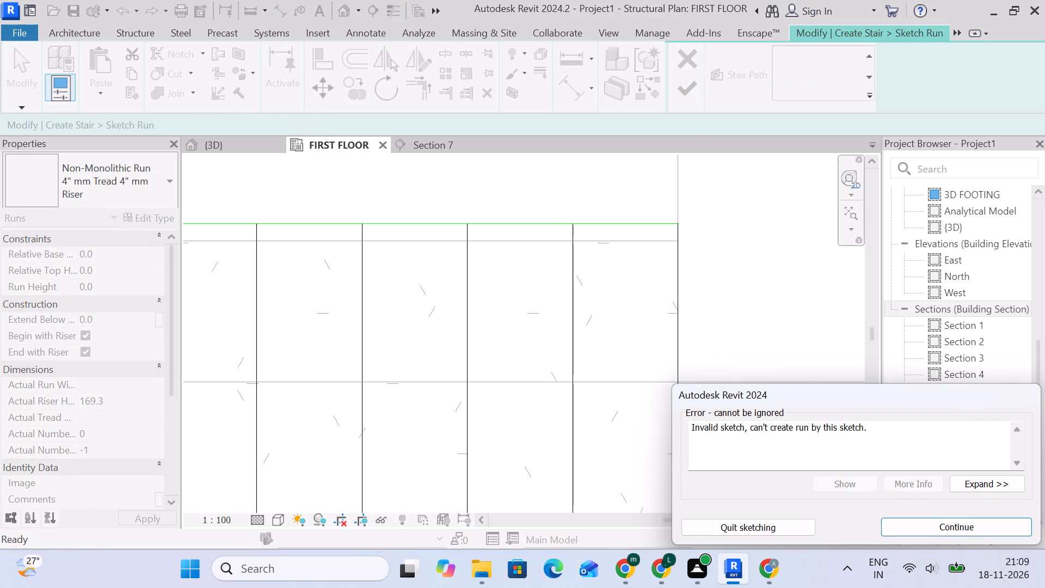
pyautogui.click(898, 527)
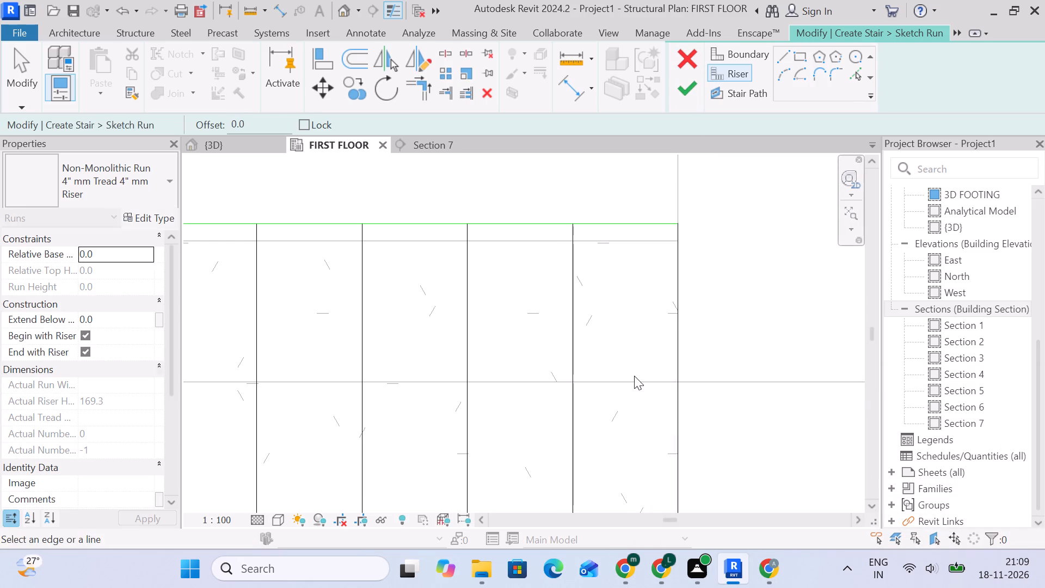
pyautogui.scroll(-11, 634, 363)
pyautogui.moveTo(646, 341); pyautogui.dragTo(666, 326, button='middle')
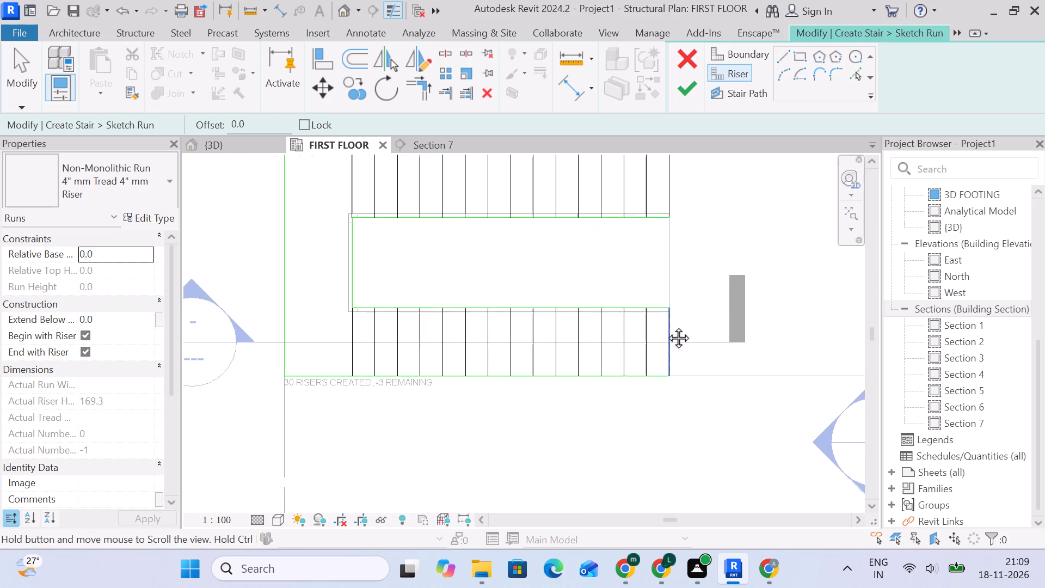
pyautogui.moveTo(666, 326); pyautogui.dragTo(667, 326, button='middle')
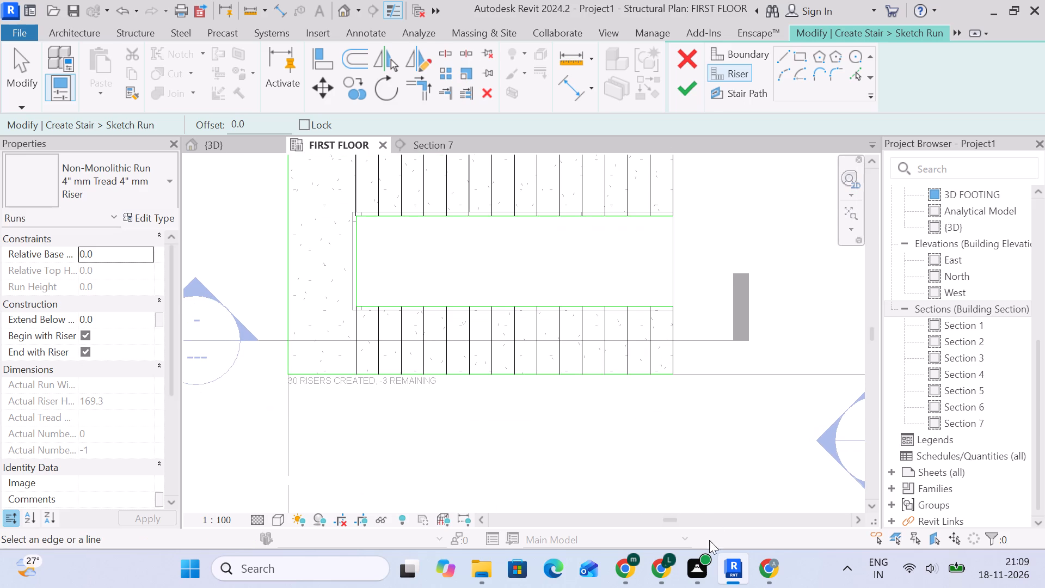
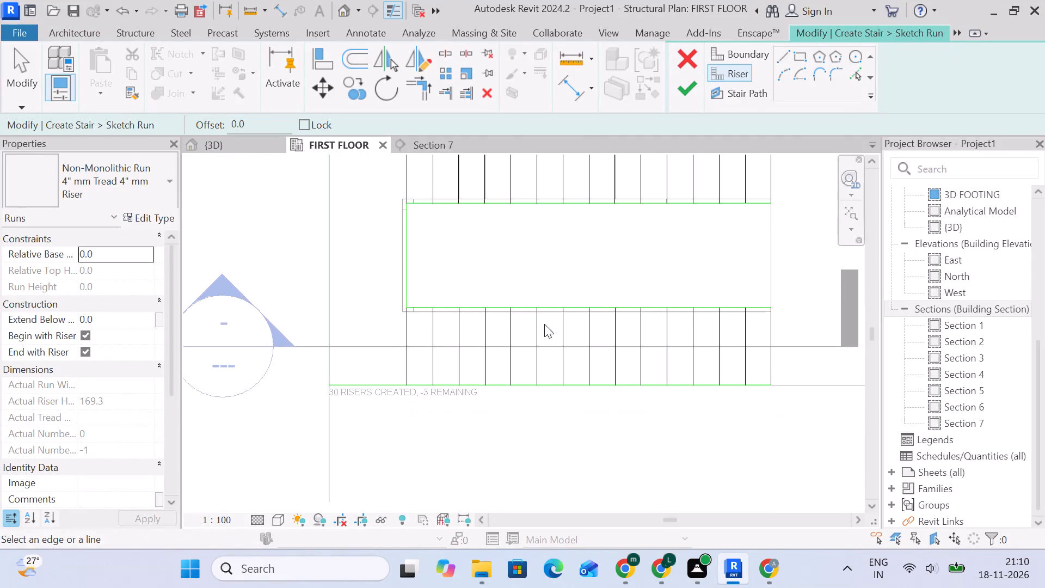
# Examine the run sketch around the inner landing edge and its two corners with the flights.
pyautogui.moveTo(544, 324); pyautogui.dragTo(476, 342, button='middle')
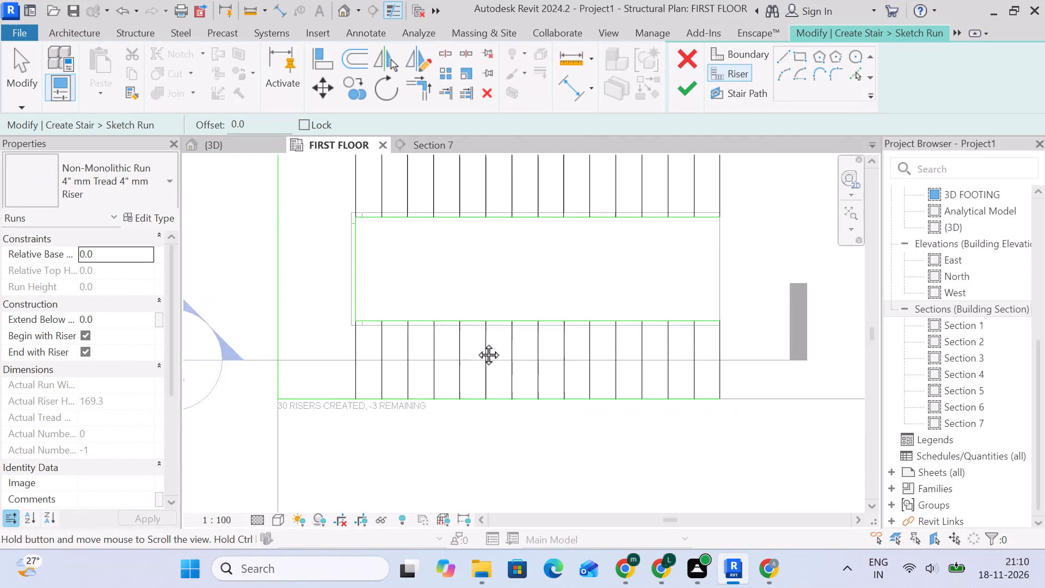
pyautogui.moveTo(476, 342); pyautogui.dragTo(475, 343, button='middle')
pyautogui.scroll(2, 362, 252)
pyautogui.scroll(-2, 666, 340)
pyautogui.moveTo(666, 341); pyautogui.dragTo(581, 356, button='middle')
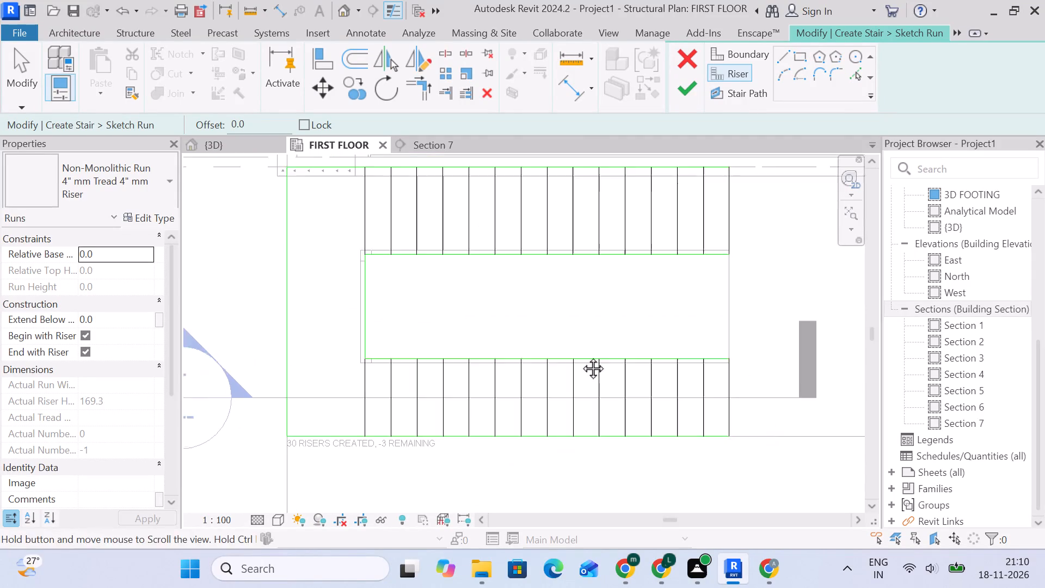
pyautogui.moveTo(581, 356); pyautogui.dragTo(577, 357, button='middle')
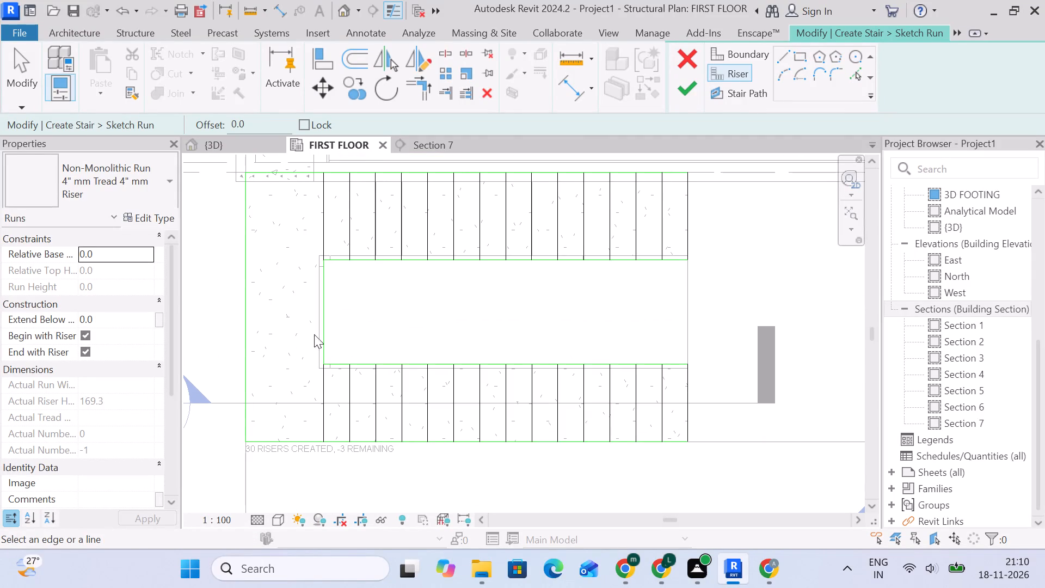
pyautogui.scroll(3, 333, 297)
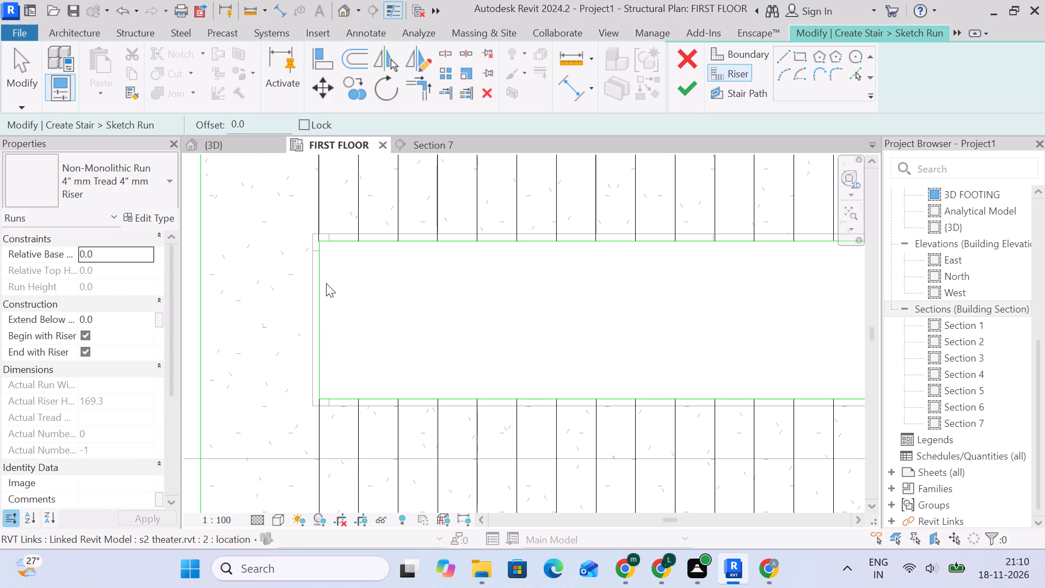
pyautogui.scroll(10, 309, 247)
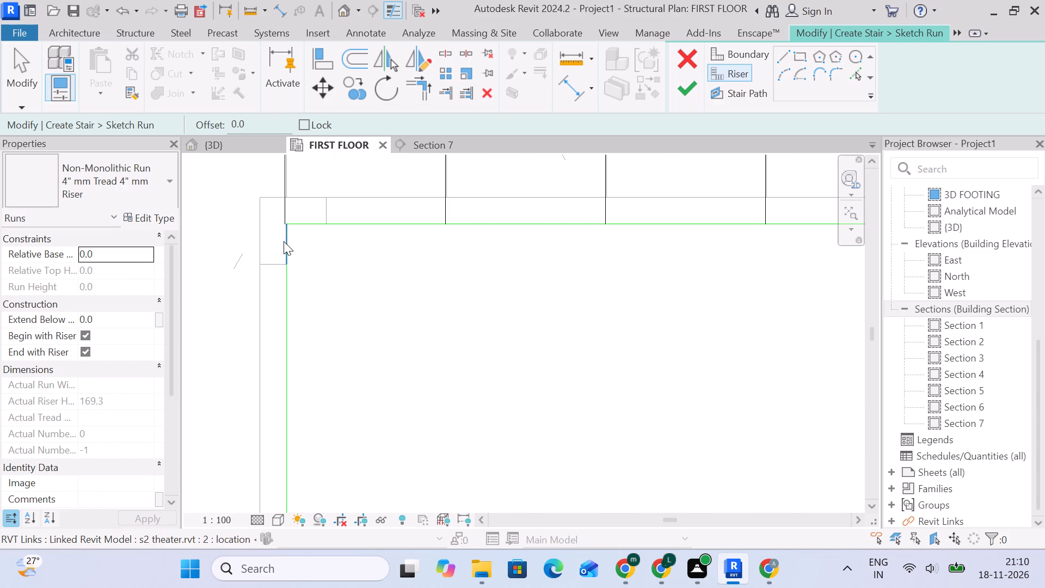
pyautogui.scroll(-6, 290, 316)
pyautogui.moveTo(290, 316); pyautogui.dragTo(332, 179, button='middle')
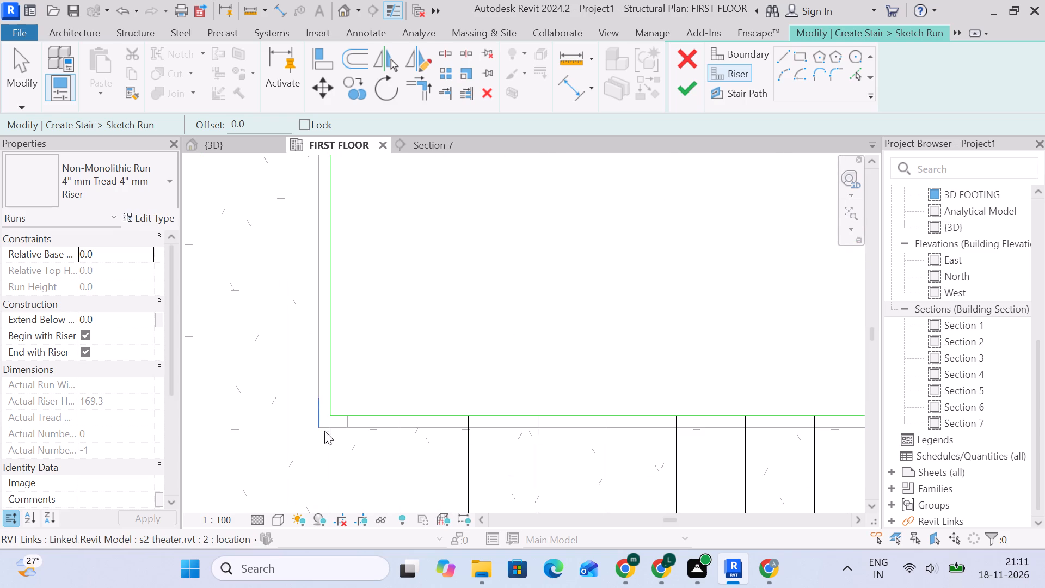
pyautogui.scroll(5, 331, 413)
pyautogui.scroll(-1, 328, 408)
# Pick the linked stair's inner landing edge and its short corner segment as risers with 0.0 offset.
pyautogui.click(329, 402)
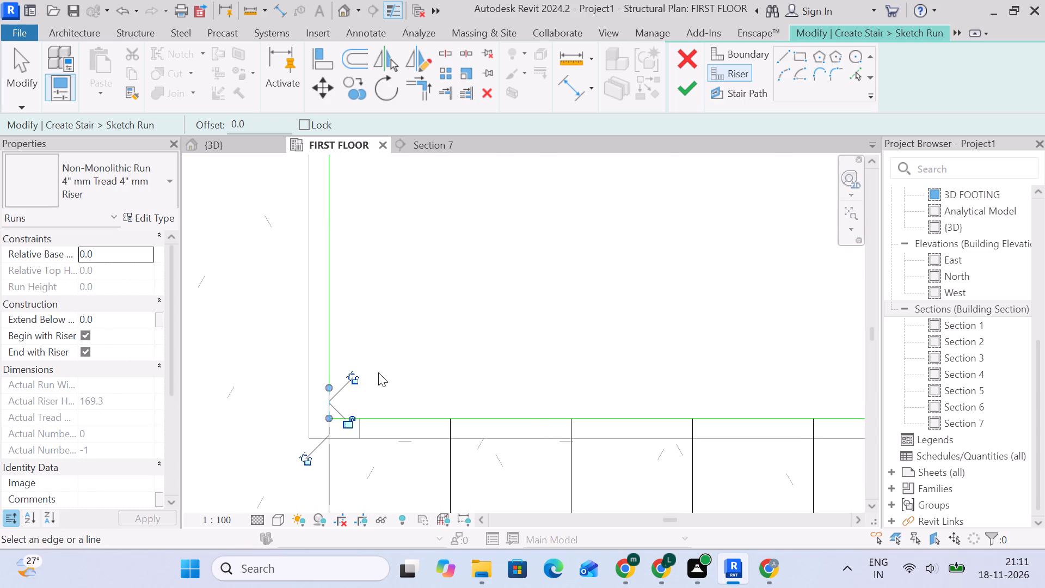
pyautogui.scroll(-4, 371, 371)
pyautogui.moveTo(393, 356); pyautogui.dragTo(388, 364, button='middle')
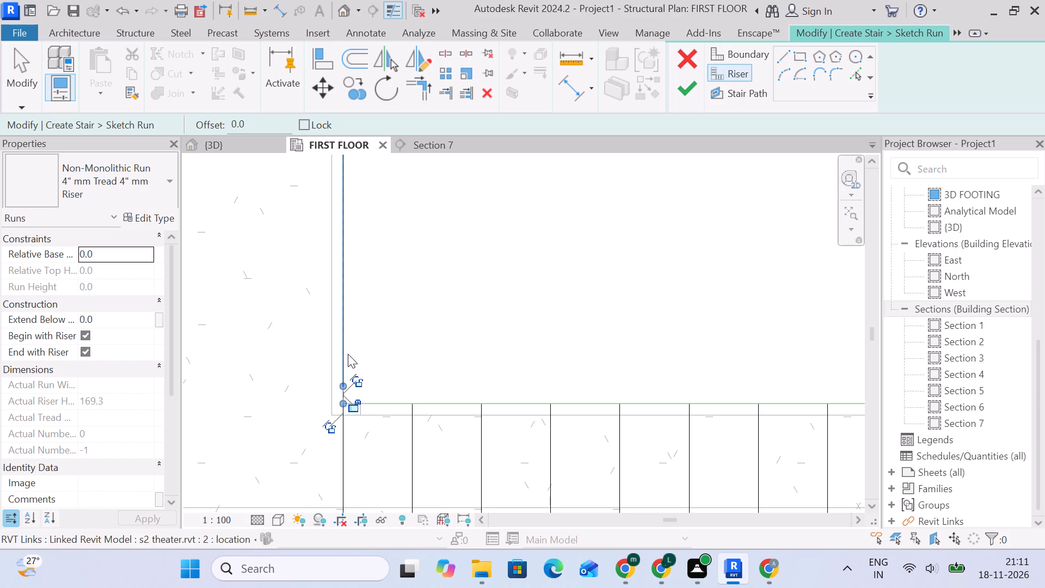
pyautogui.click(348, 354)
# Delete the inner boundary line and the riser overlapping it along the landing edge between the two flights.
pyautogui.press('Delete')
pyautogui.moveTo(432, 304); pyautogui.dragTo(450, 491, button='middle')
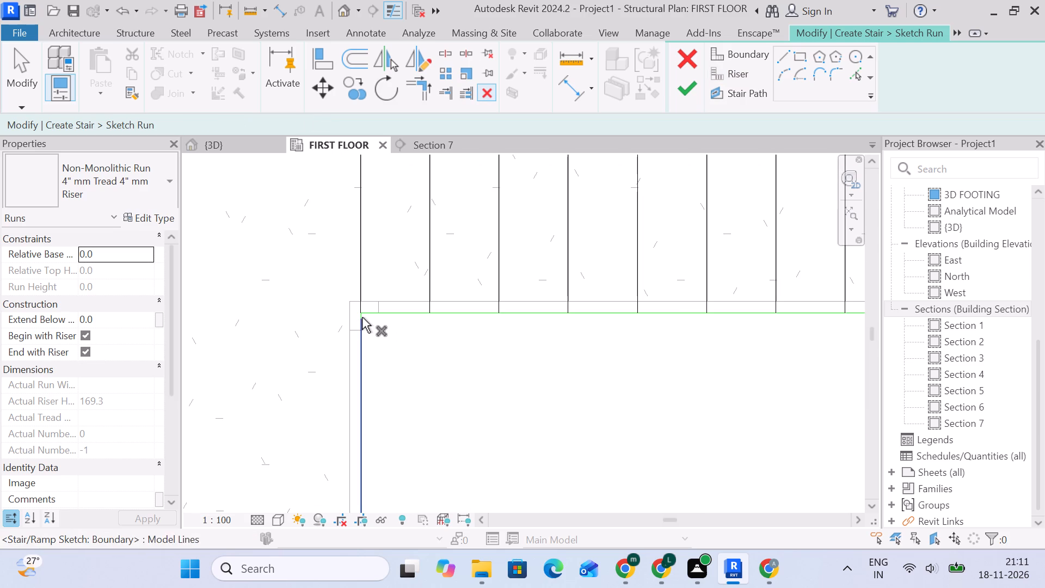
pyautogui.scroll(10, 362, 317)
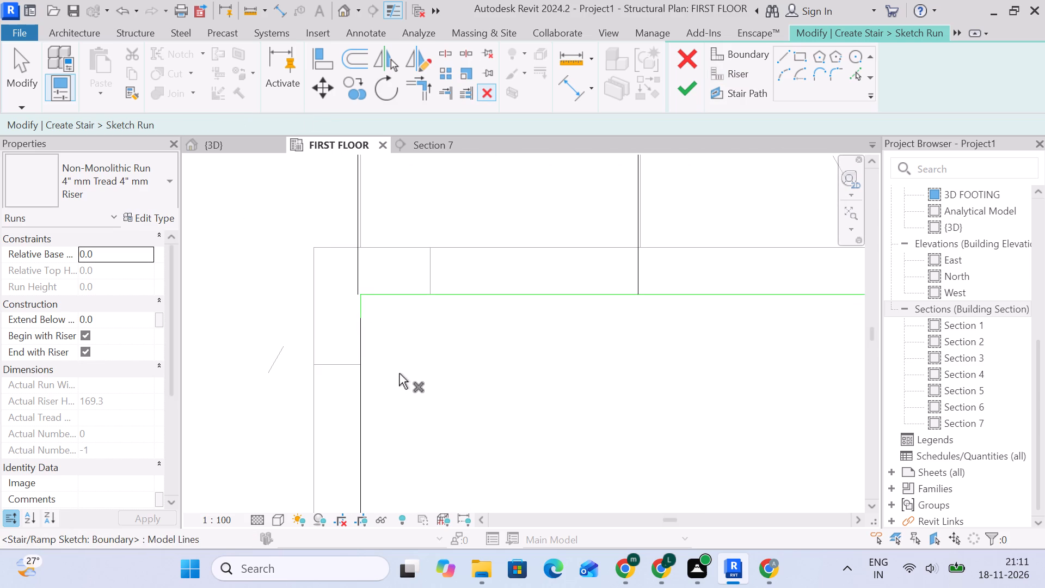
pyautogui.click(362, 312)
pyautogui.press('Delete')
pyautogui.click(362, 313)
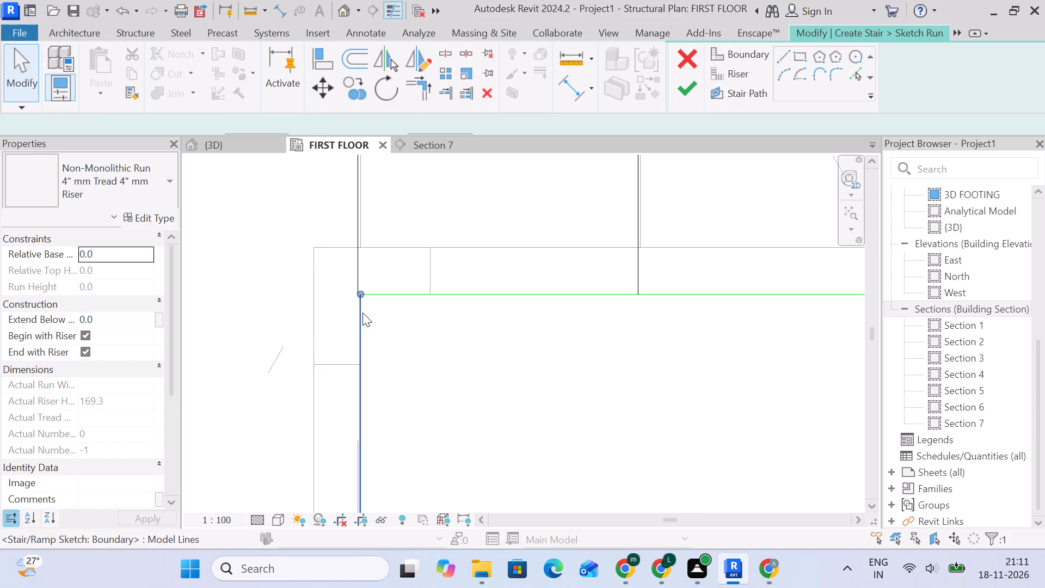
pyautogui.press('Delete')
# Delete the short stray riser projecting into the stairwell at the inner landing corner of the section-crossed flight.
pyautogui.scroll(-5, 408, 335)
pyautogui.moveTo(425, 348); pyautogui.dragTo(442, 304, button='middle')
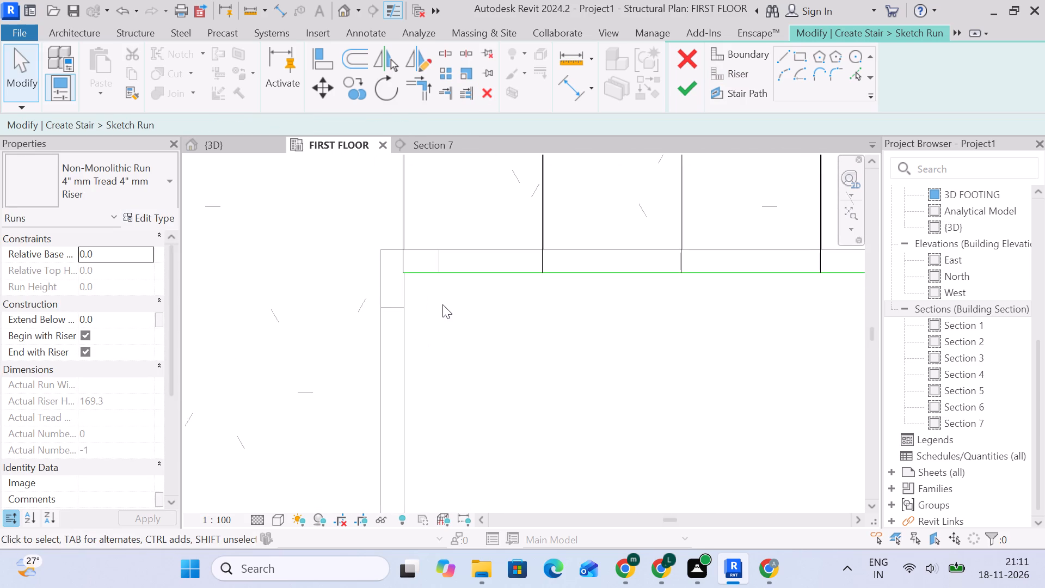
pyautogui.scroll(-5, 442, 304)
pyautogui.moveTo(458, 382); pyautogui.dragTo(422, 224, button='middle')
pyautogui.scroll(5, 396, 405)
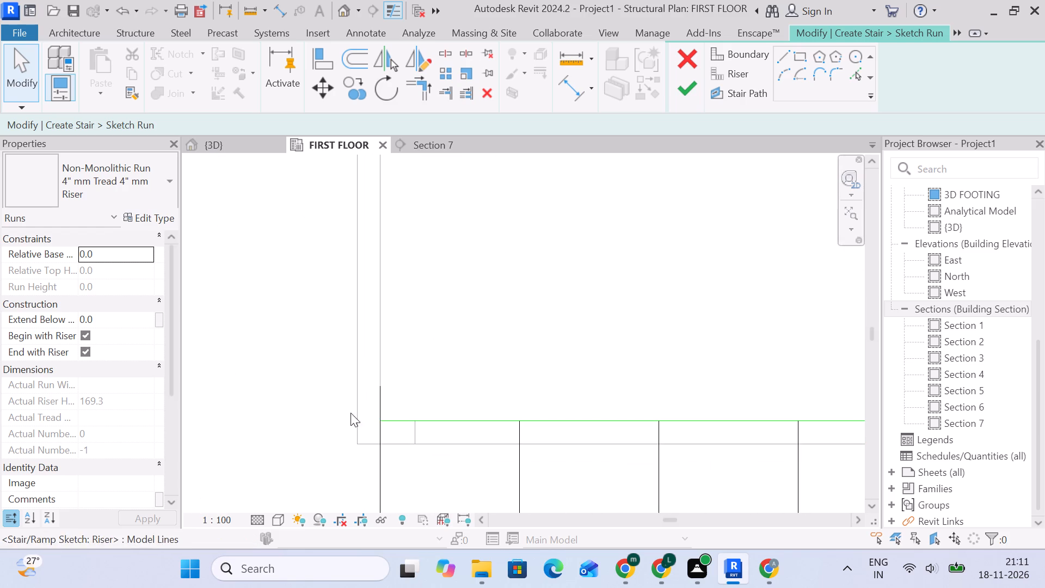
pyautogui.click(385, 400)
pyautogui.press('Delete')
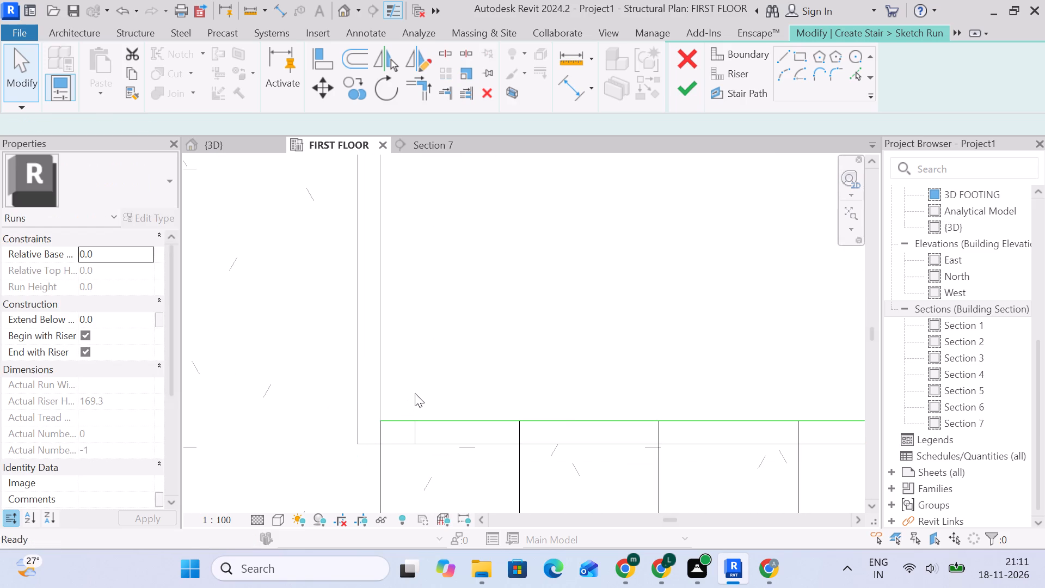
# Draw a boundary line about 1220 mm long along the inner landing edge, joining the two flights' inner boundaries.
pyautogui.scroll(-7, 409, 411)
pyautogui.scroll(1, 434, 343)
pyautogui.moveTo(440, 321); pyautogui.dragTo(440, 415, button='middle')
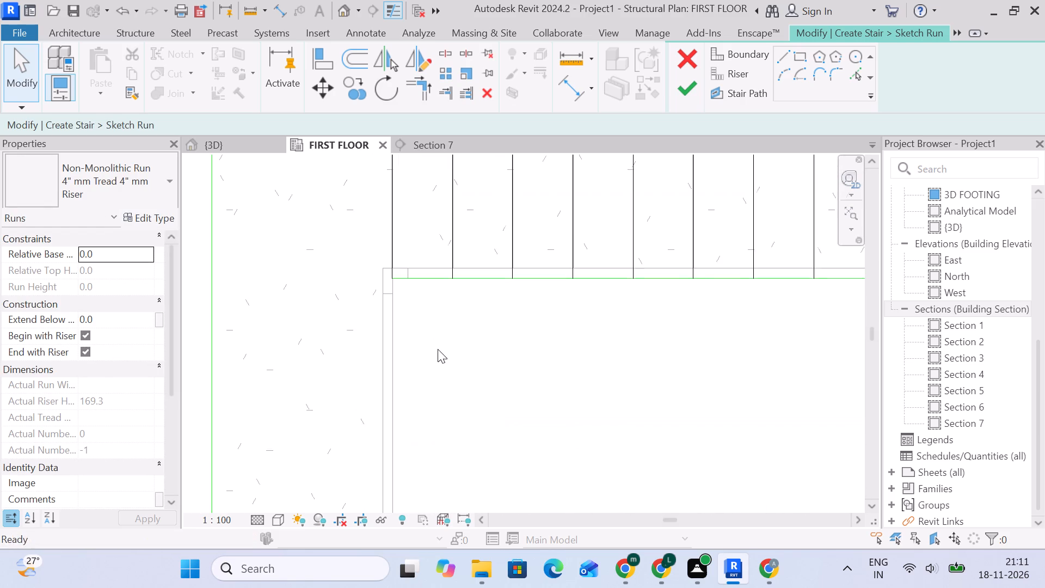
pyautogui.scroll(4, 397, 275)
pyautogui.scroll(-5, 402, 301)
pyautogui.moveTo(441, 346); pyautogui.dragTo(457, 313, button='middle')
pyautogui.scroll(-4, 452, 311)
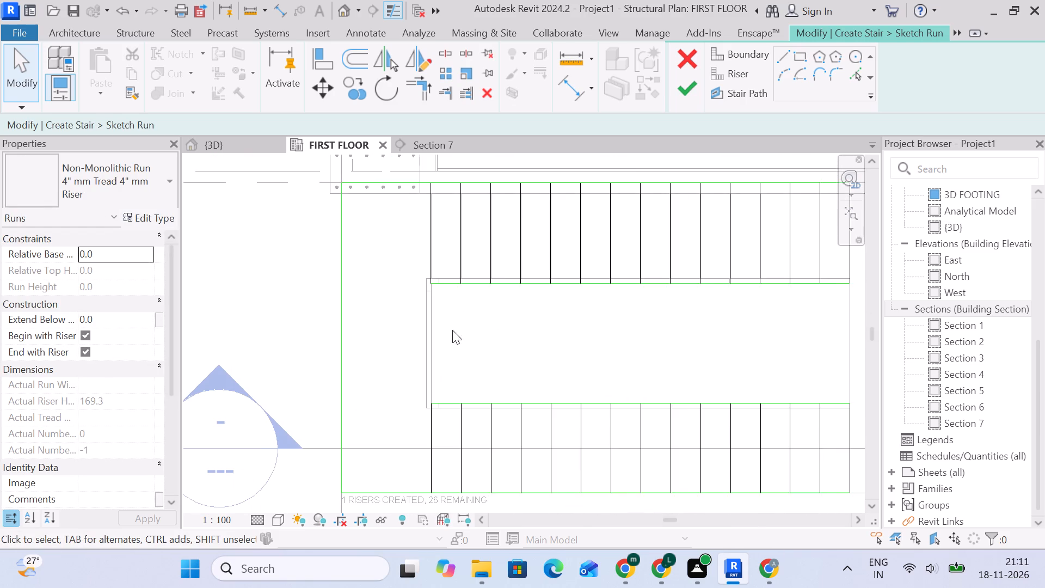
pyautogui.moveTo(461, 344); pyautogui.dragTo(454, 310, button='middle')
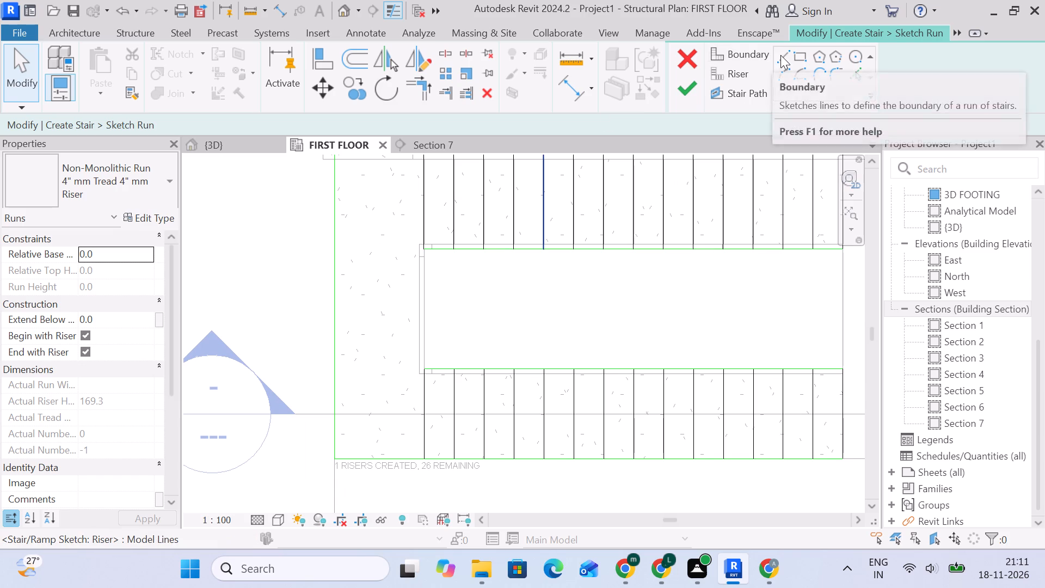
pyautogui.click(783, 56)
pyautogui.click(744, 57)
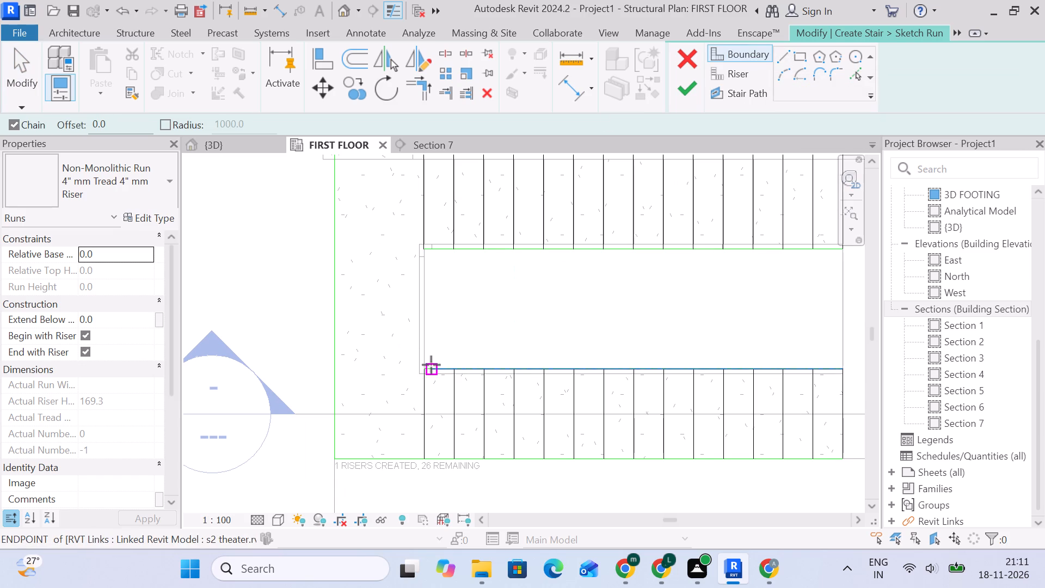
pyautogui.scroll(5, 431, 365)
pyautogui.click(421, 370)
pyautogui.moveTo(428, 253); pyautogui.dragTo(428, 372, button='middle')
pyautogui.scroll(1, 429, 370)
pyautogui.click(417, 233)
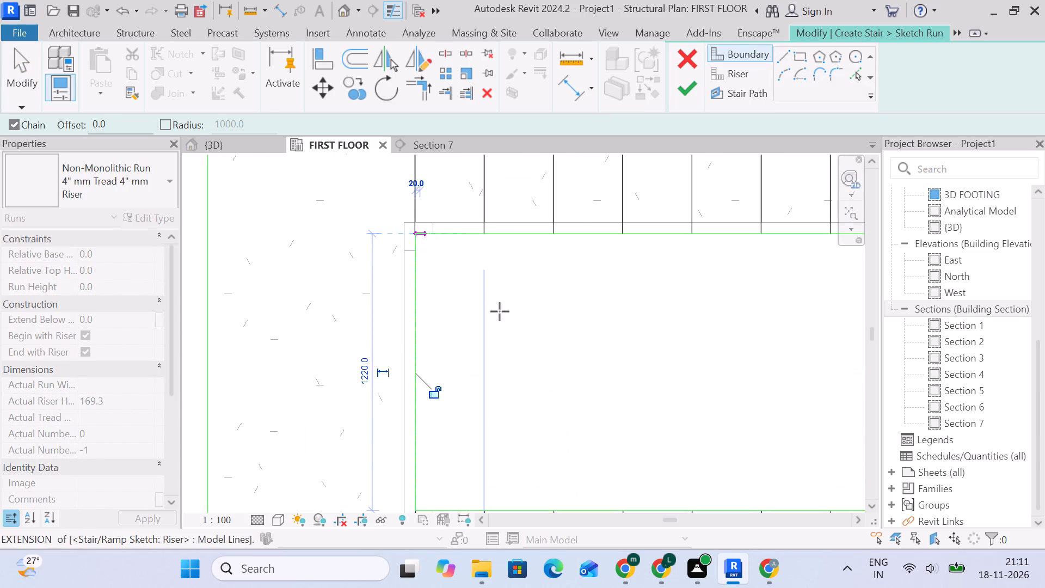
pyautogui.click(23, 74)
# Try to finish the run sketch with the redrawn inner boundary, and return to editing it.
pyautogui.scroll(-6, 463, 313)
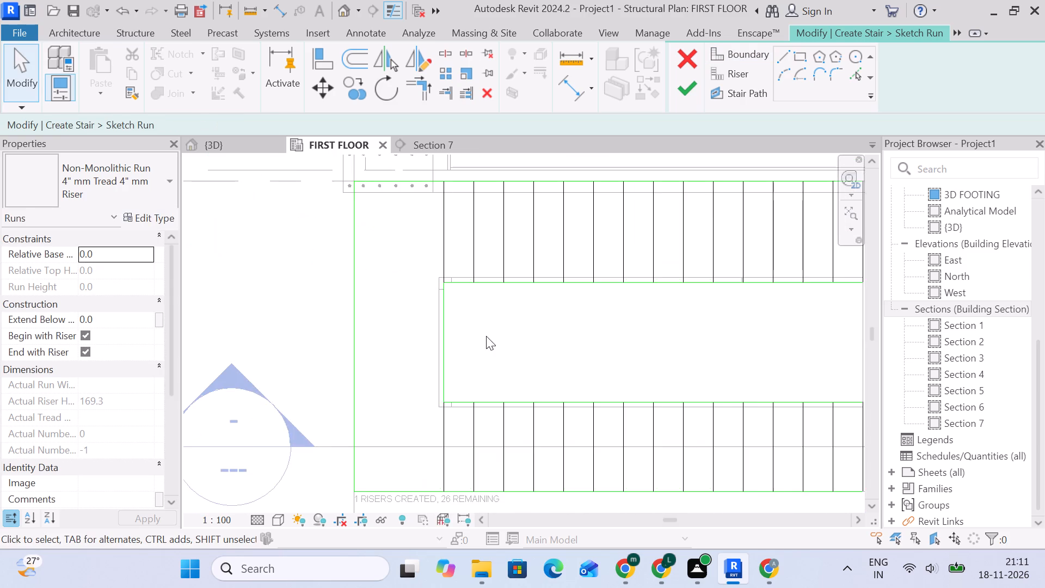
pyautogui.scroll(-4, 488, 337)
pyautogui.moveTo(494, 340); pyautogui.dragTo(459, 316, button='middle')
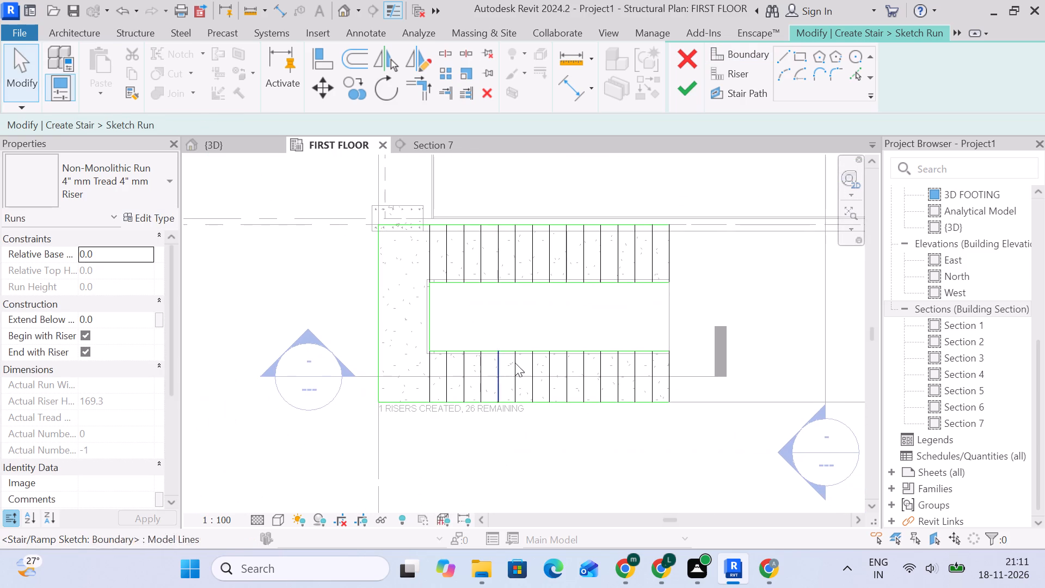
pyautogui.click(686, 82)
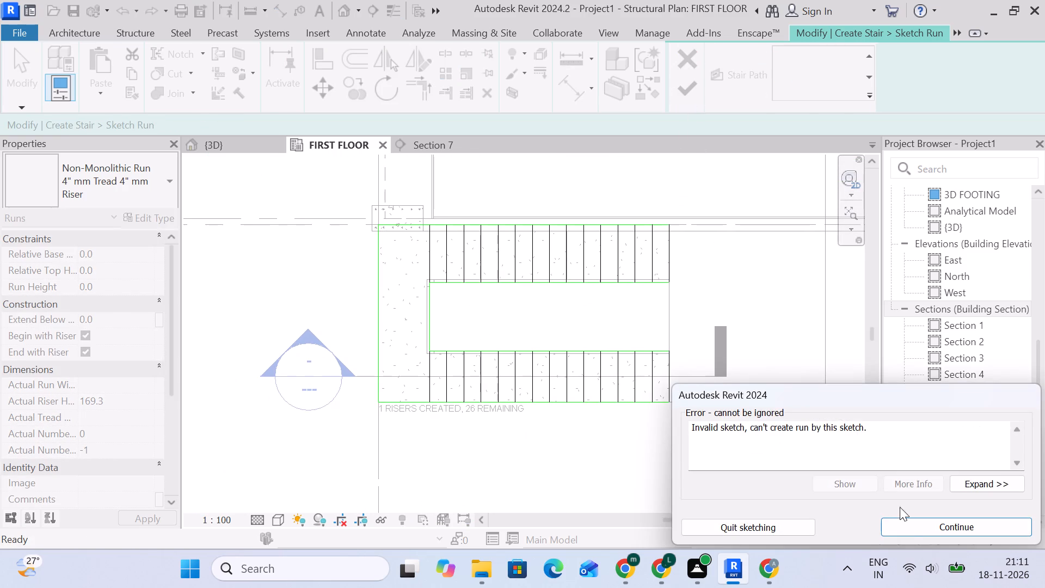
pyautogui.click(907, 523)
# Examine the boundary and riser connections around the landing corners and the flight beside the column.
pyautogui.scroll(7, 431, 264)
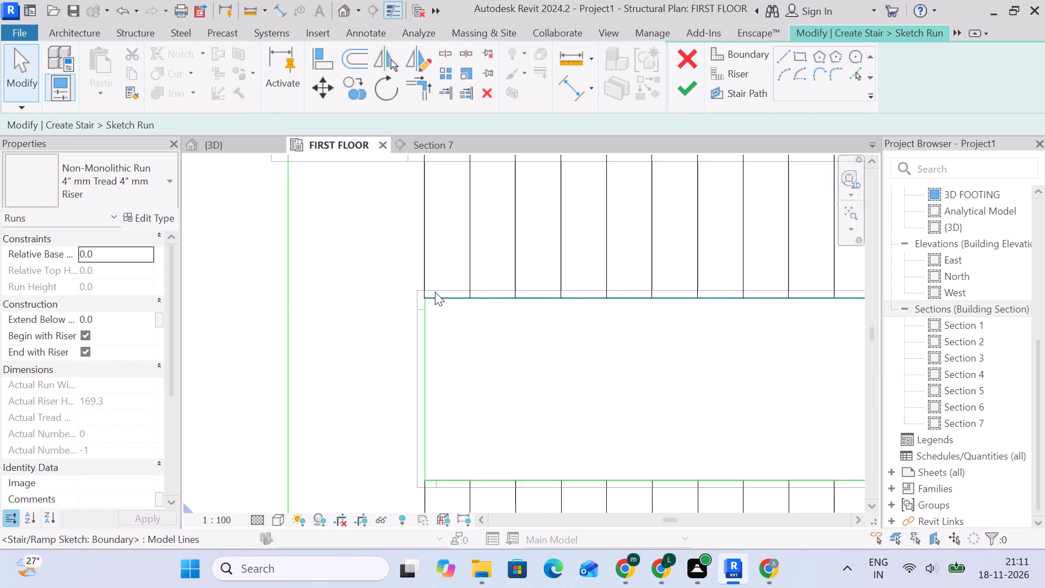
pyautogui.scroll(6, 435, 292)
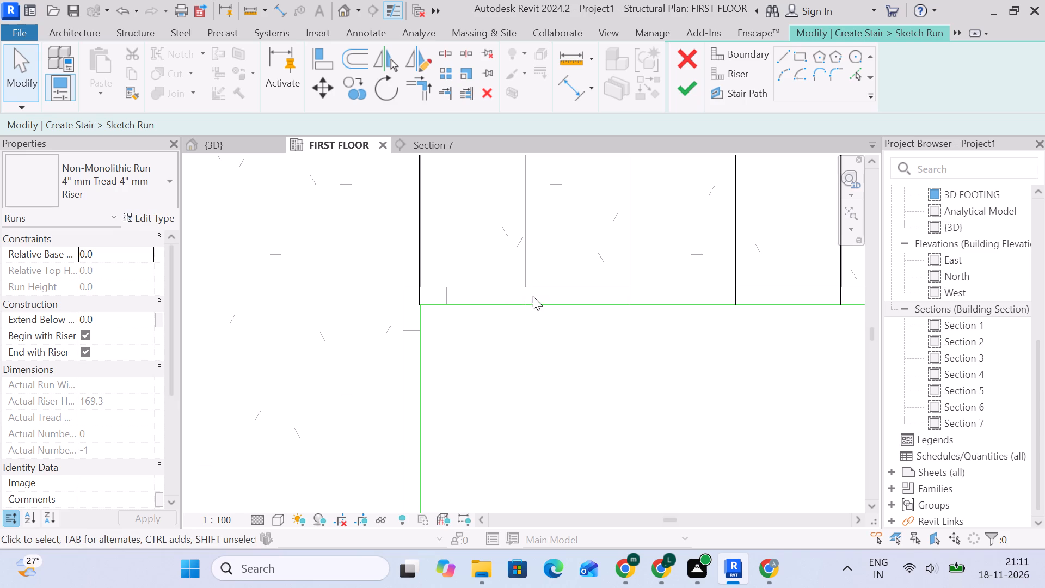
pyautogui.scroll(-5, 526, 293)
pyautogui.scroll(4, 527, 293)
pyautogui.scroll(-5, 622, 330)
pyautogui.moveTo(622, 332); pyautogui.dragTo(619, 333, button='middle')
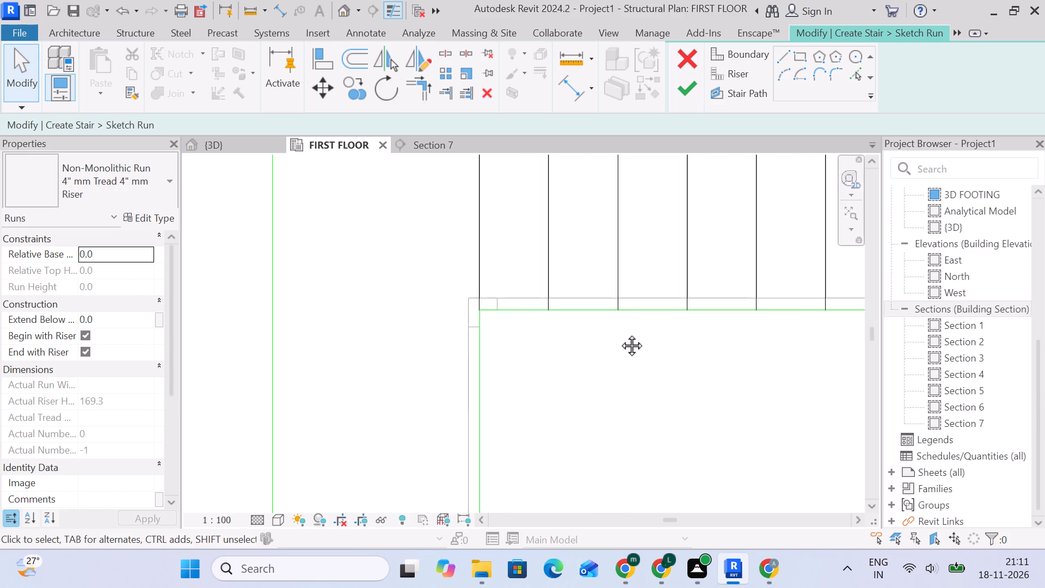
pyautogui.moveTo(619, 333); pyautogui.dragTo(502, 337, button='middle')
pyautogui.scroll(-4, 501, 333)
pyautogui.scroll(9, 384, 252)
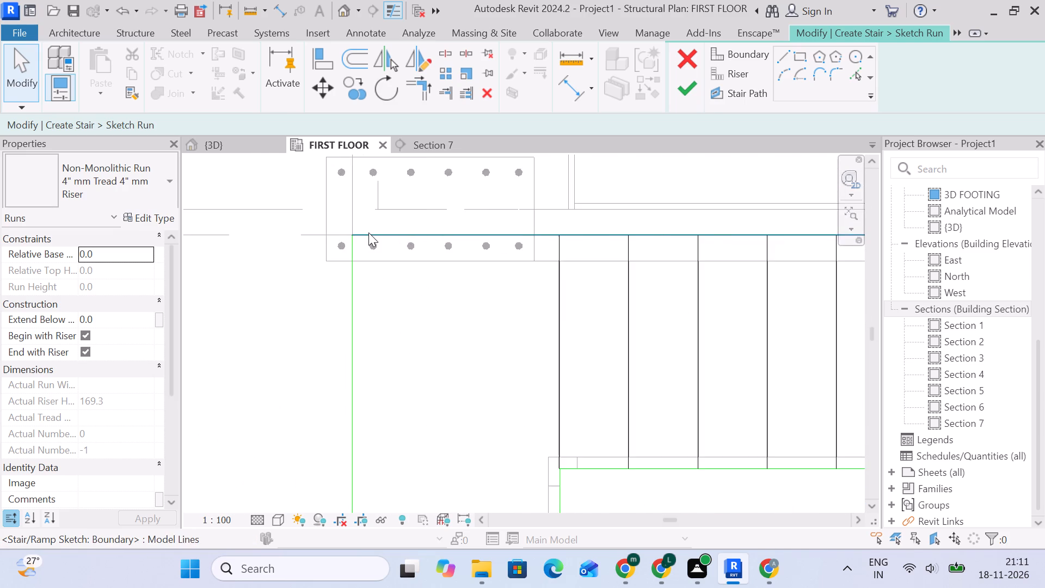
pyautogui.scroll(-5, 624, 239)
pyautogui.moveTo(684, 326); pyautogui.dragTo(589, 265, button='middle')
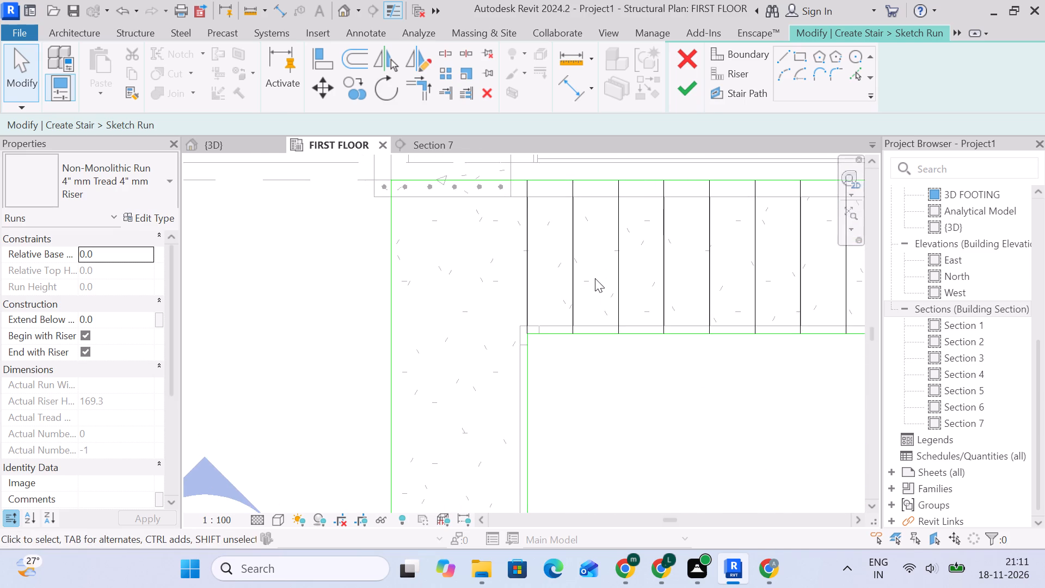
pyautogui.scroll(-5, 597, 286)
pyautogui.moveTo(608, 305); pyautogui.dragTo(550, 238, button='middle')
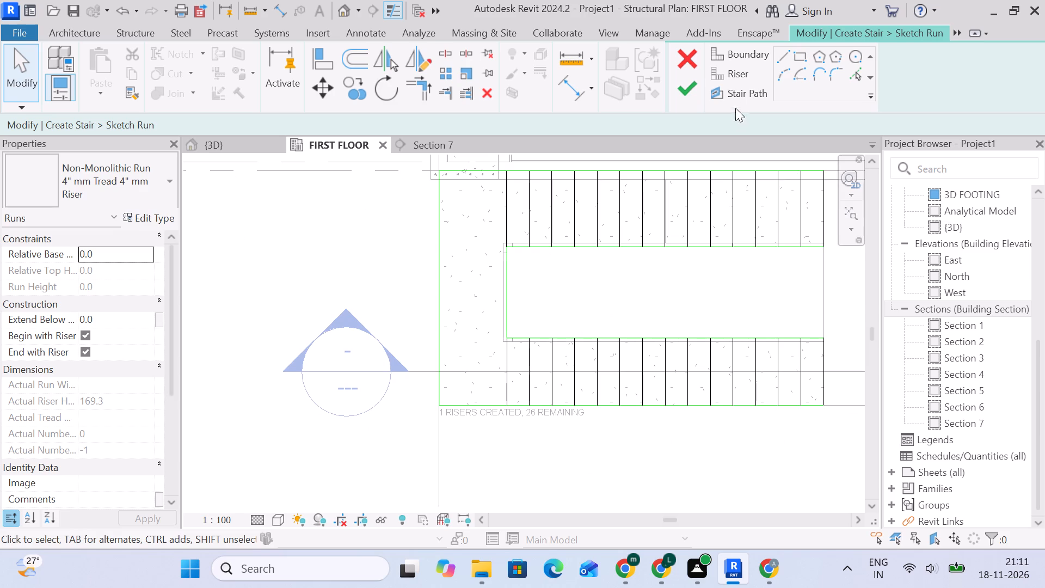
# Draw a U-shaped stair path from the column-side flight's open-end riser midpoint, 4700 mm into the landing, and back through the other flight's open end.
pyautogui.click(736, 93)
pyautogui.click(784, 60)
pyautogui.moveTo(809, 399); pyautogui.dragTo(724, 408, button='middle')
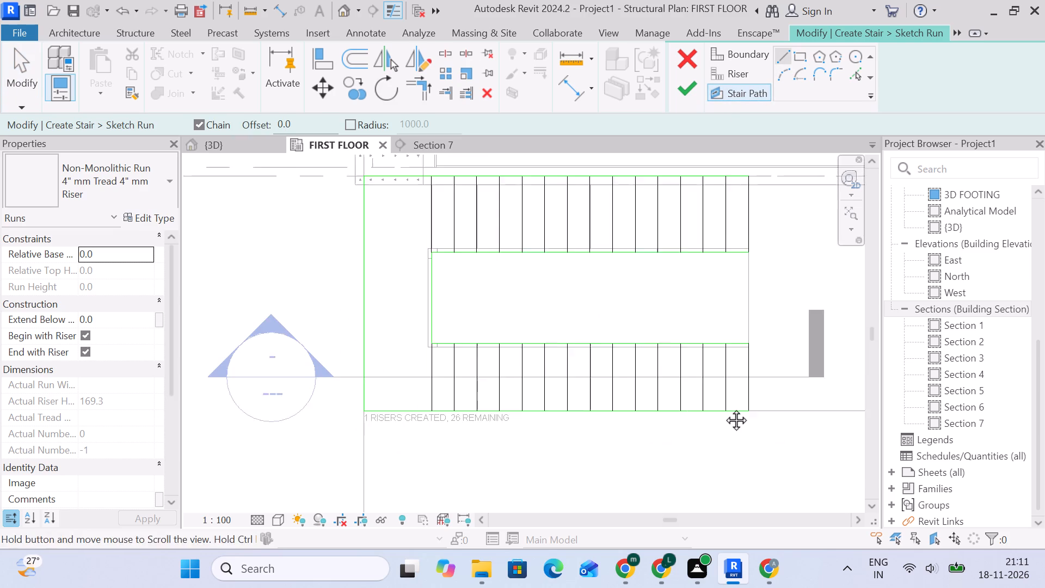
pyautogui.moveTo(724, 408); pyautogui.dragTo(723, 408, button='middle')
pyautogui.scroll(1, 736, 385)
pyautogui.scroll(-3, 737, 182)
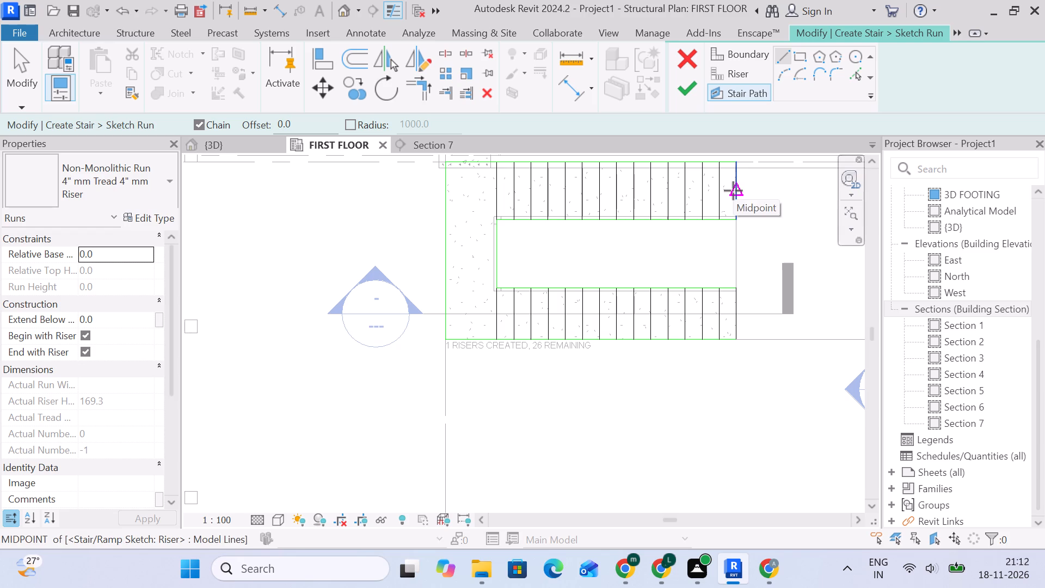
pyautogui.click(736, 191)
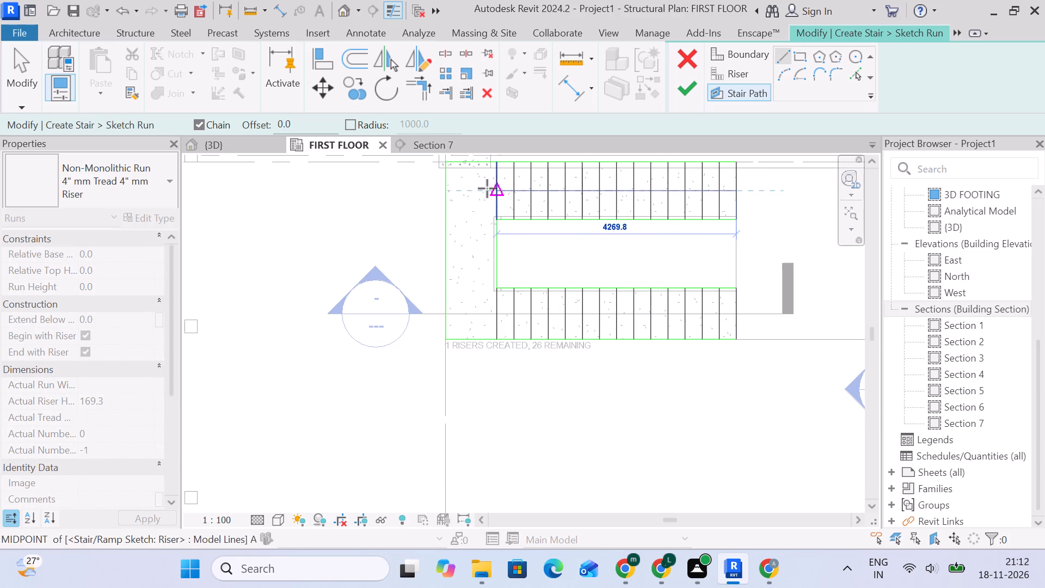
pyautogui.click(470, 191)
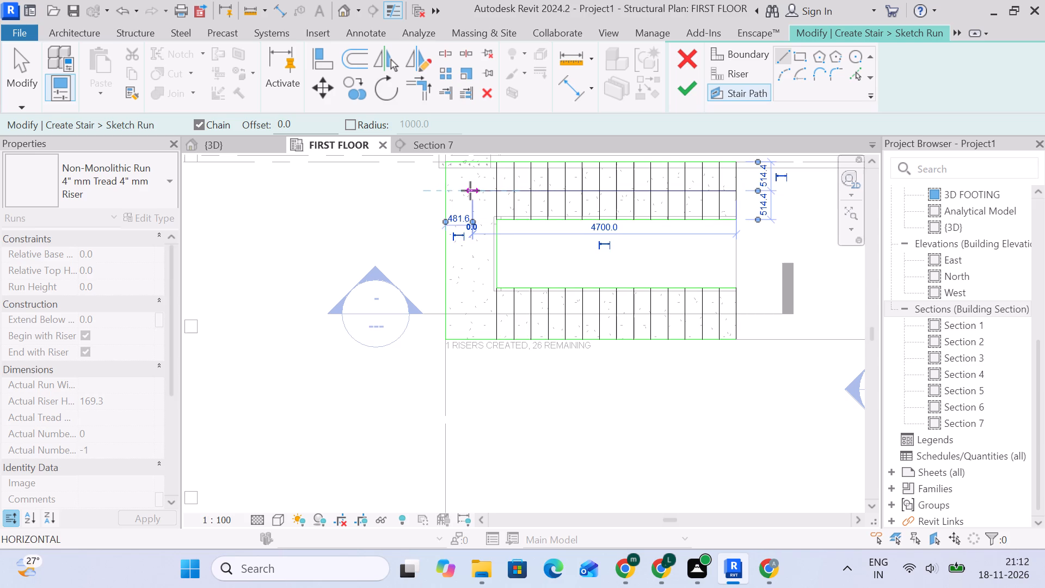
pyautogui.click(473, 313)
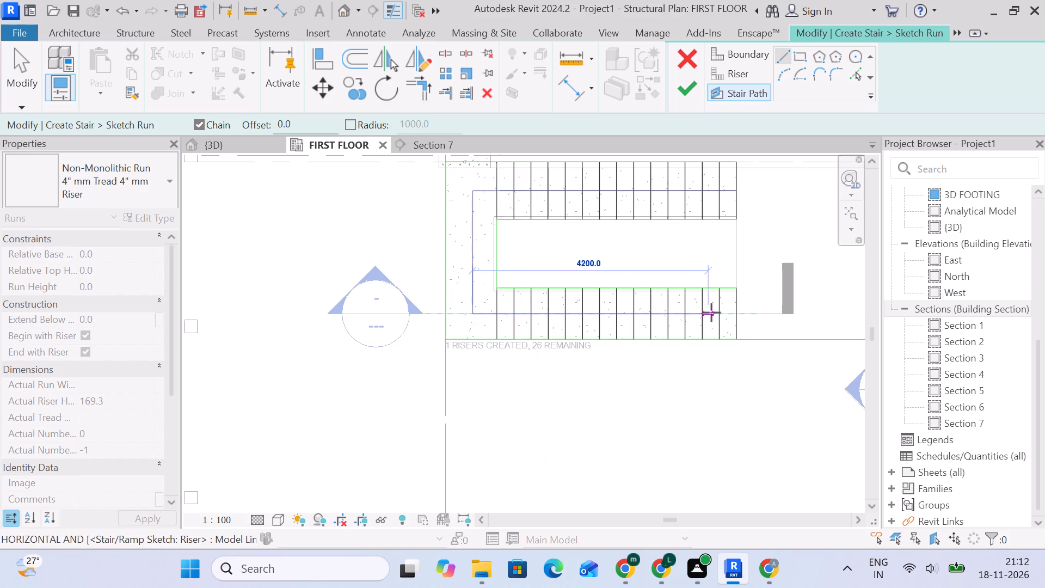
pyautogui.moveTo(734, 311); pyautogui.dragTo(735, 316)
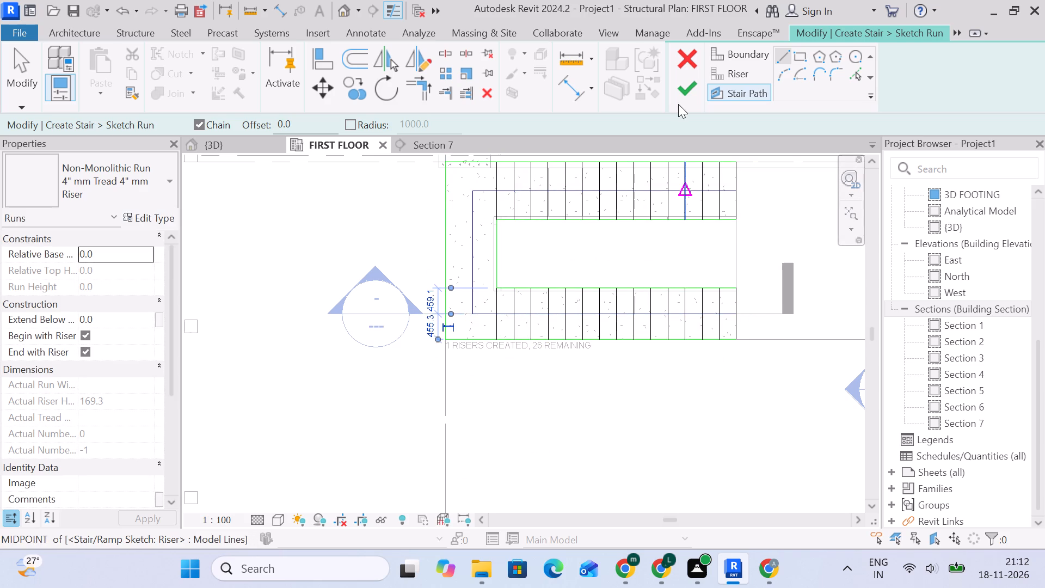
# Try to finish the run sketch with the new stair path, and return to editing it.
pyautogui.click(678, 91)
pyautogui.click(921, 522)
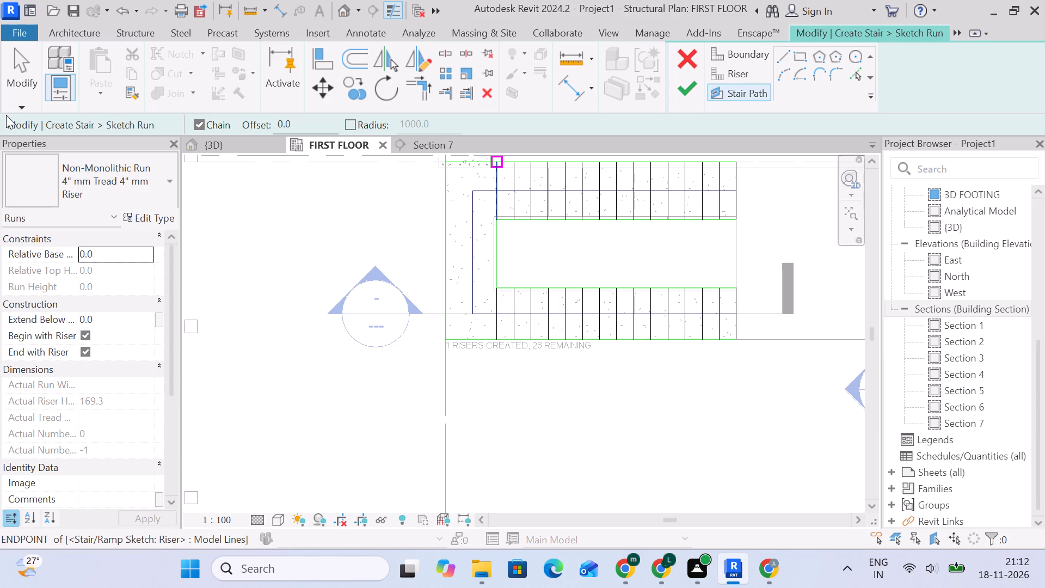
# Examine the stair path and the outer boundary lines around the landing corners and open ends of the run sketch.
pyautogui.moveTo(12, 84); pyautogui.dragTo(24, 95)
pyautogui.scroll(4, 704, 311)
pyautogui.scroll(-1, 747, 219)
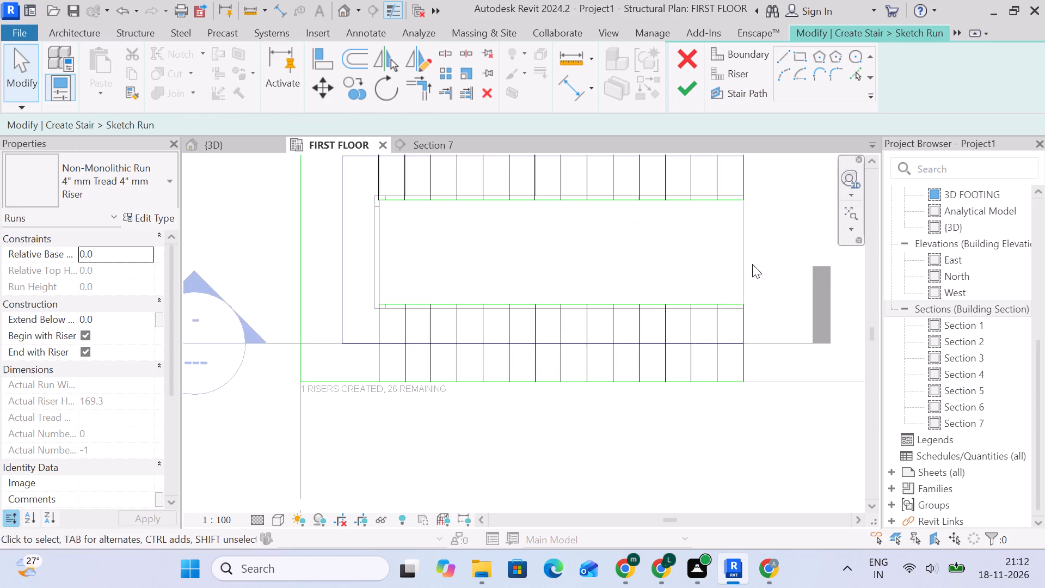
pyautogui.scroll(-3, 752, 264)
pyautogui.moveTo(767, 325); pyautogui.dragTo(754, 346, button='middle')
pyautogui.click(727, 225)
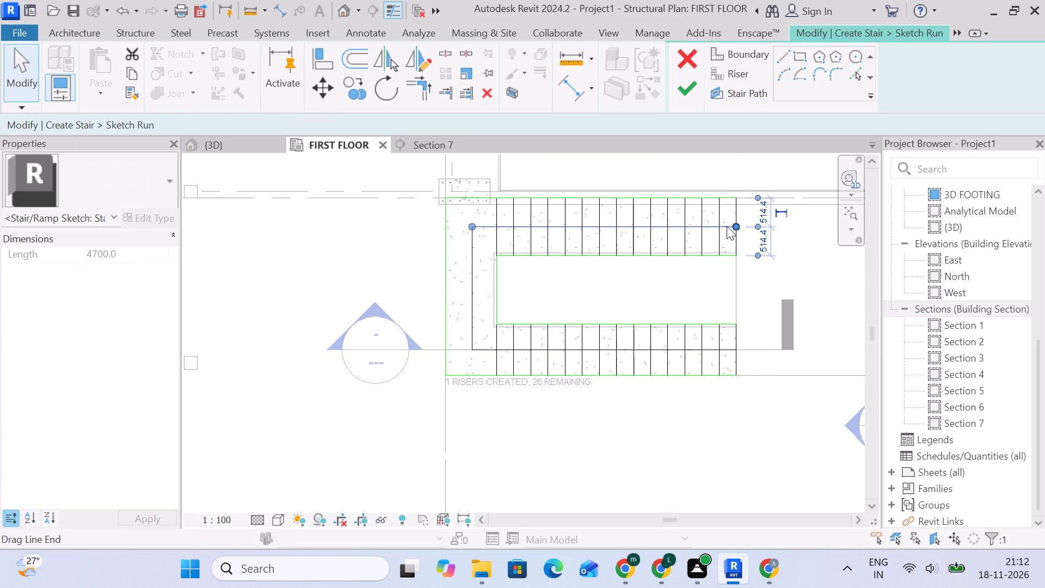
pyautogui.click(776, 281)
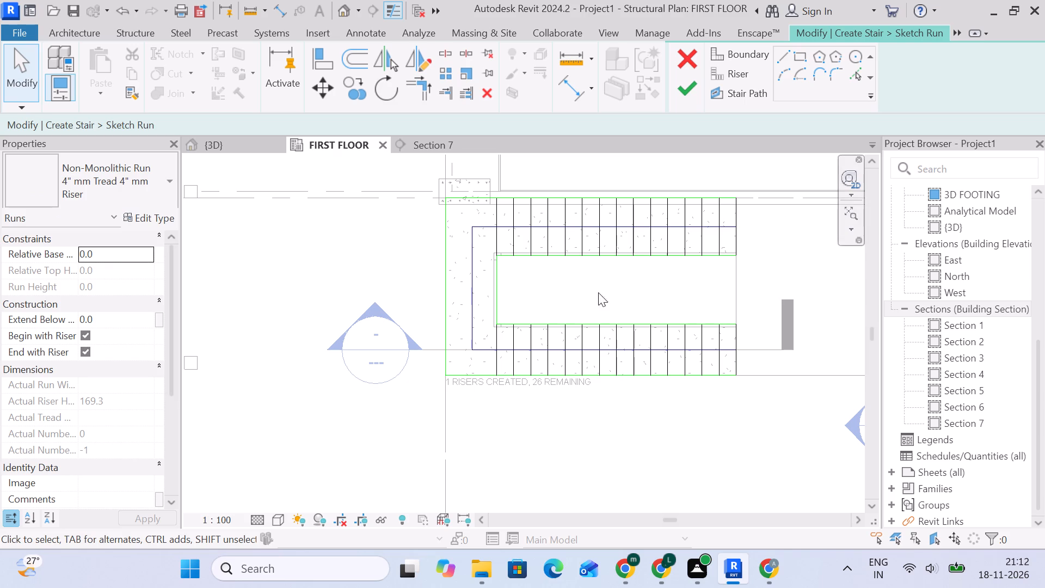
pyautogui.scroll(5, 456, 183)
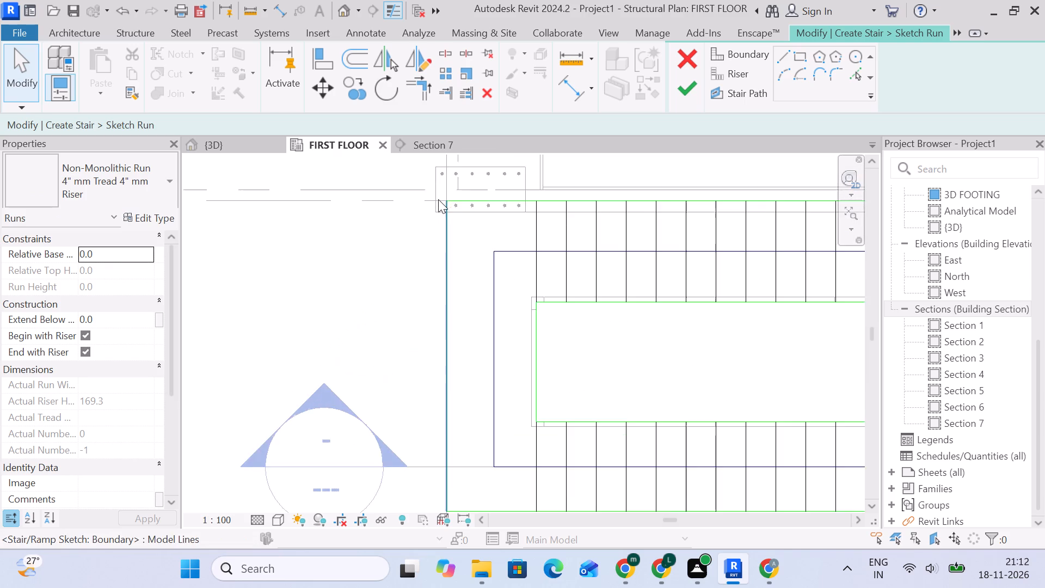
pyautogui.scroll(7, 438, 199)
pyautogui.scroll(4, 485, 202)
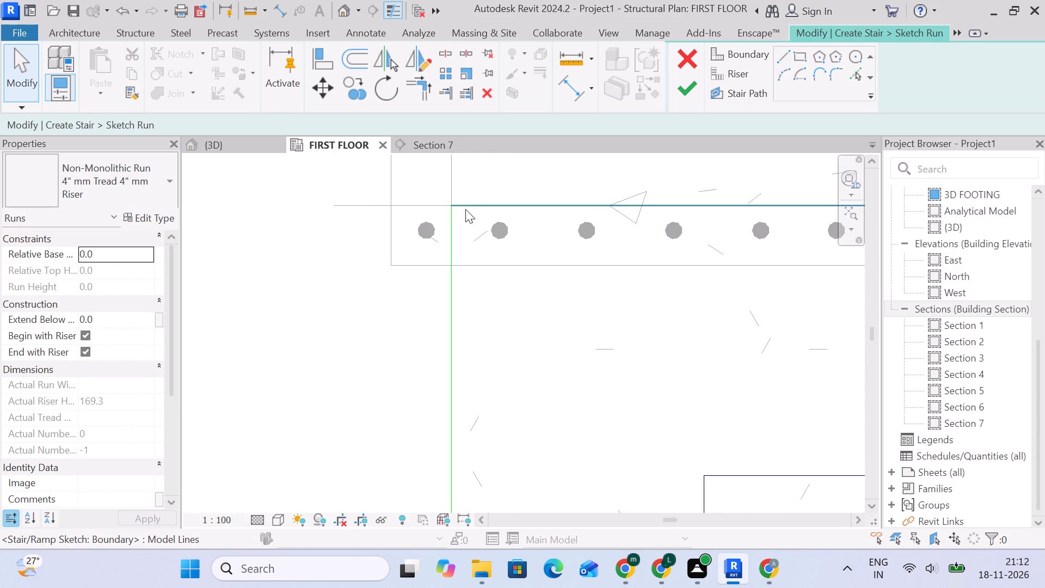
pyautogui.click(465, 209)
pyautogui.click(444, 282)
pyautogui.click(452, 286)
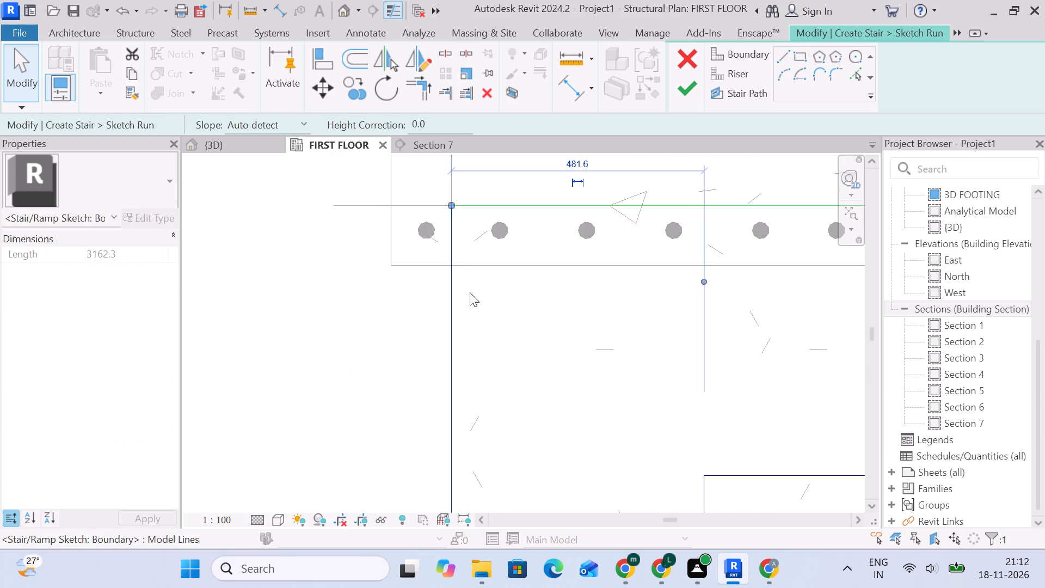
pyautogui.scroll(-12, 471, 293)
pyautogui.moveTo(495, 318); pyautogui.dragTo(495, 196, button='middle')
pyautogui.moveTo(477, 479); pyautogui.dragTo(460, 207, button='middle')
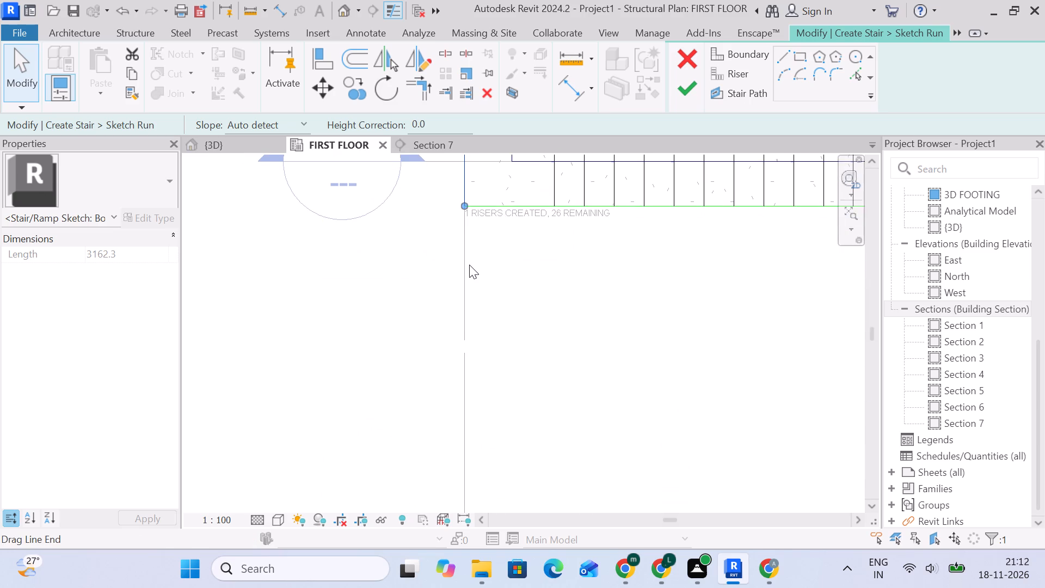
pyautogui.scroll(-4, 472, 265)
pyautogui.scroll(10, 474, 250)
pyautogui.moveTo(585, 310); pyautogui.dragTo(397, 470, button='middle')
pyautogui.scroll(-2, 383, 424)
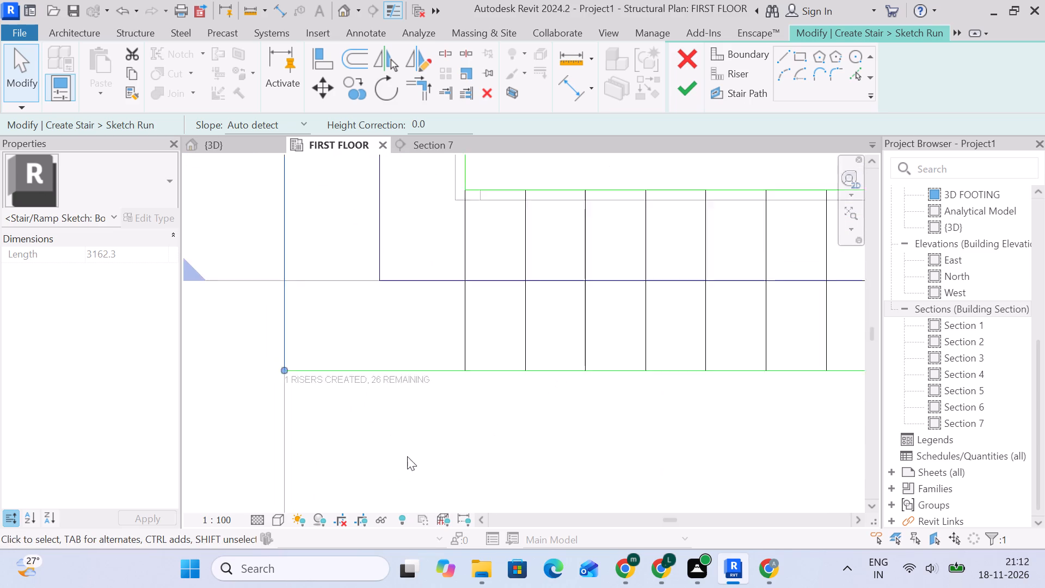
pyautogui.scroll(-4, 407, 456)
pyautogui.moveTo(571, 482); pyautogui.dragTo(404, 482, button='middle')
pyautogui.scroll(-2, 712, 442)
pyautogui.click(697, 307)
pyautogui.click(752, 239)
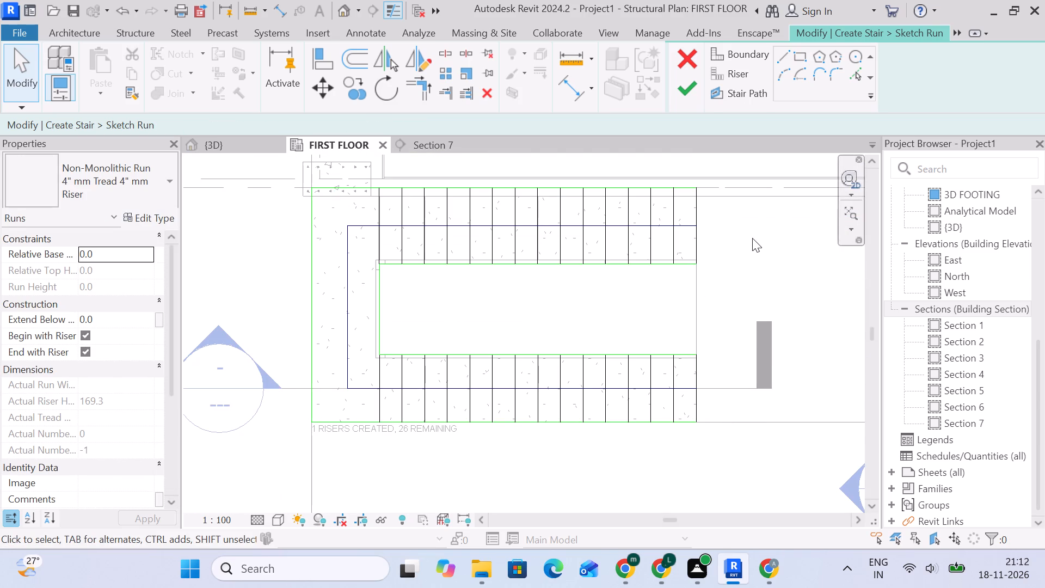
# Examine how the column-side flight's risers meet the inner and outer boundaries, from the open end to the landing.
pyautogui.scroll(9, 692, 243)
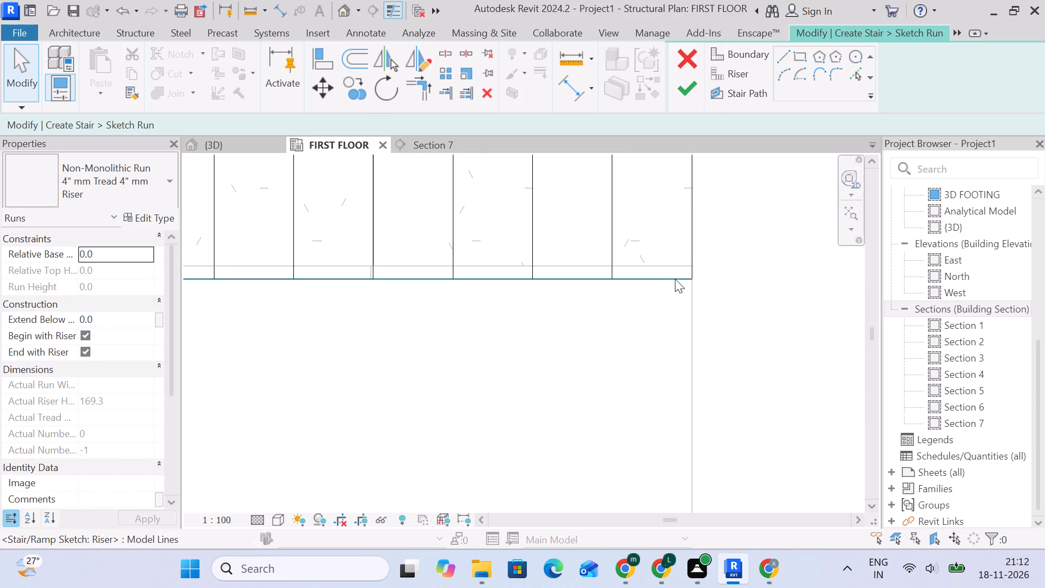
pyautogui.scroll(-5, 694, 271)
pyautogui.moveTo(694, 271); pyautogui.dragTo(675, 426, button='middle')
pyautogui.scroll(4, 637, 273)
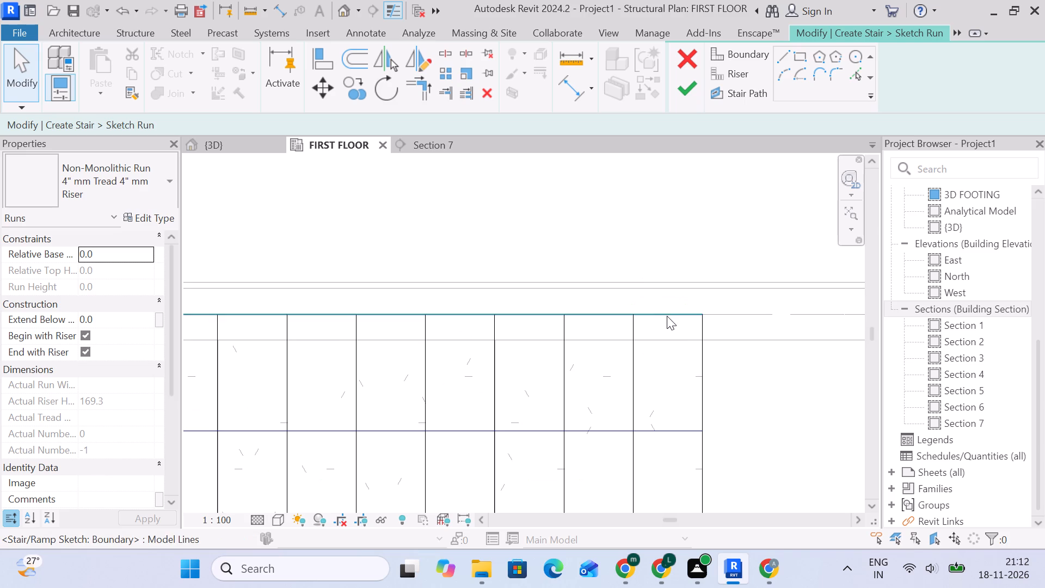
pyautogui.scroll(-11, 704, 339)
pyautogui.moveTo(662, 211); pyautogui.dragTo(657, 181, button='middle')
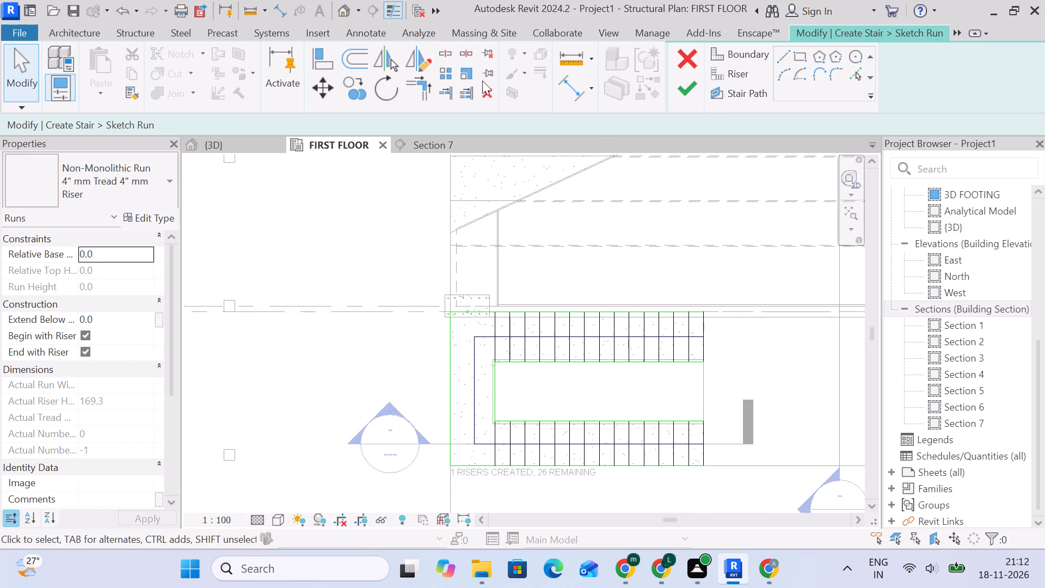
pyautogui.moveTo(482, 344); pyautogui.dragTo(393, 284, button='middle')
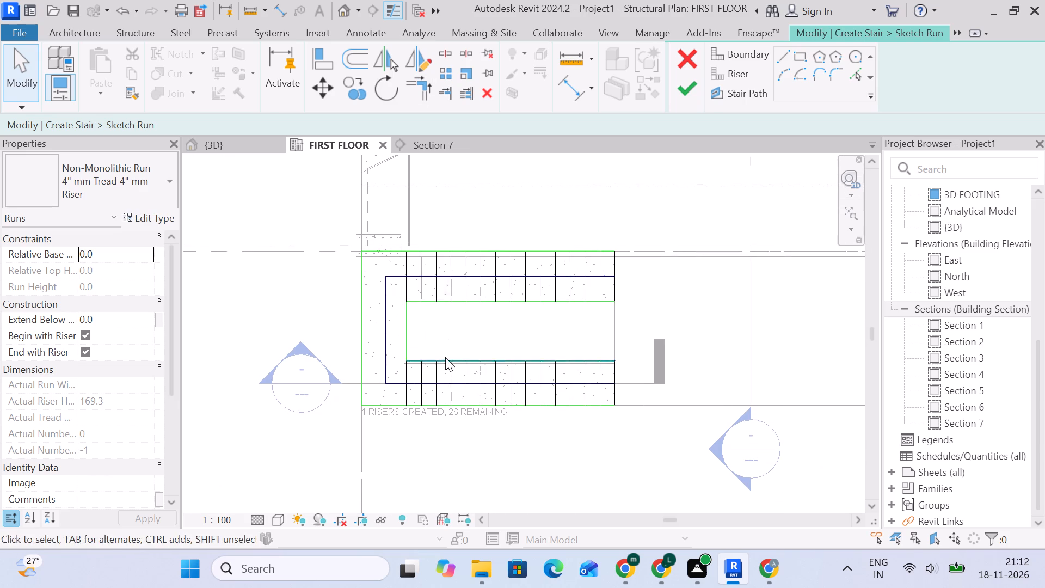
pyautogui.scroll(9, 441, 365)
pyautogui.moveTo(451, 270); pyautogui.dragTo(472, 486, button='middle')
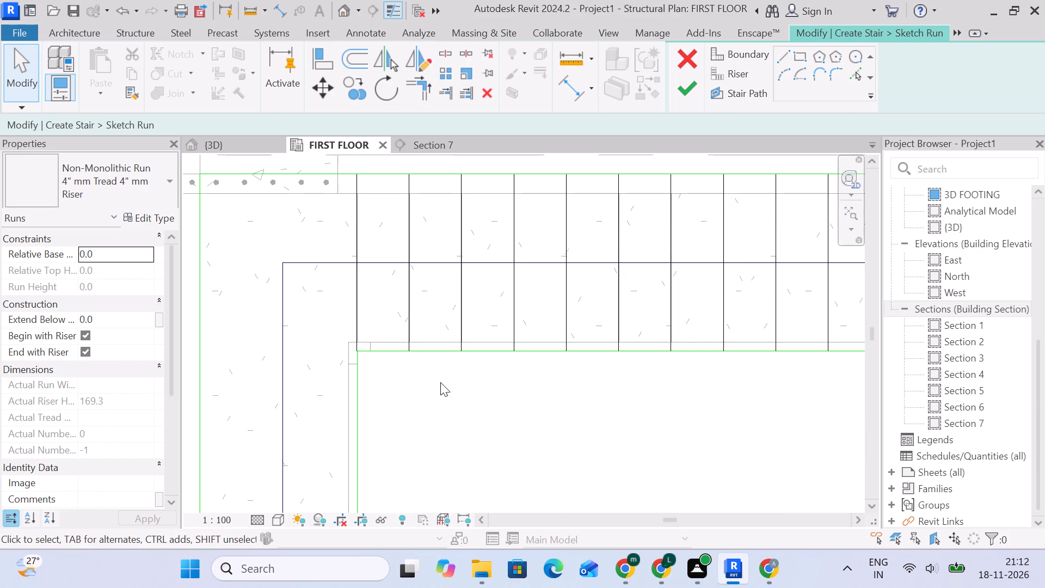
pyautogui.scroll(5, 359, 189)
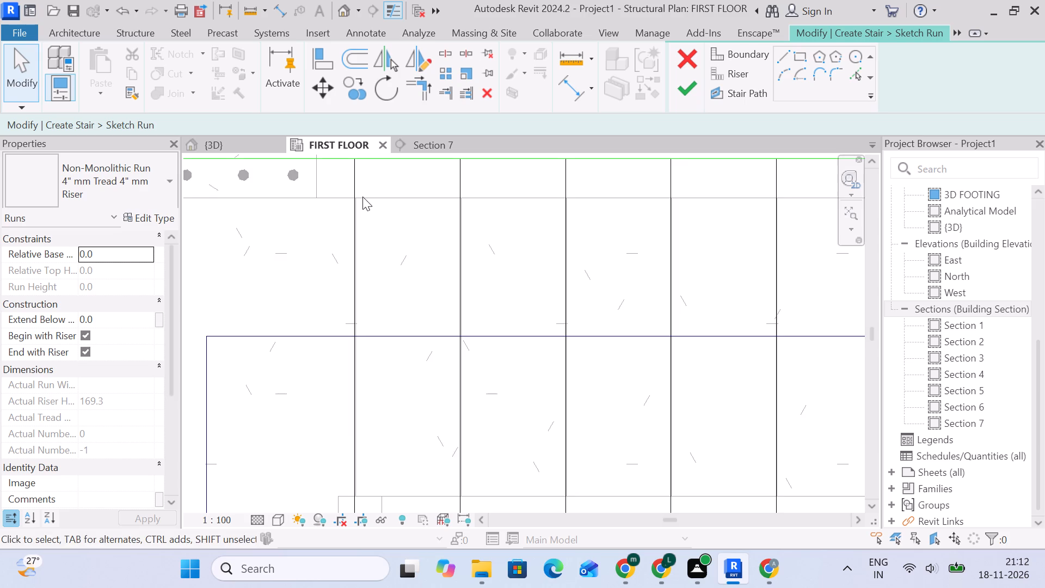
pyautogui.scroll(4, 361, 197)
pyautogui.scroll(5, 345, 243)
pyautogui.scroll(-4, 378, 231)
pyautogui.scroll(2, 549, 273)
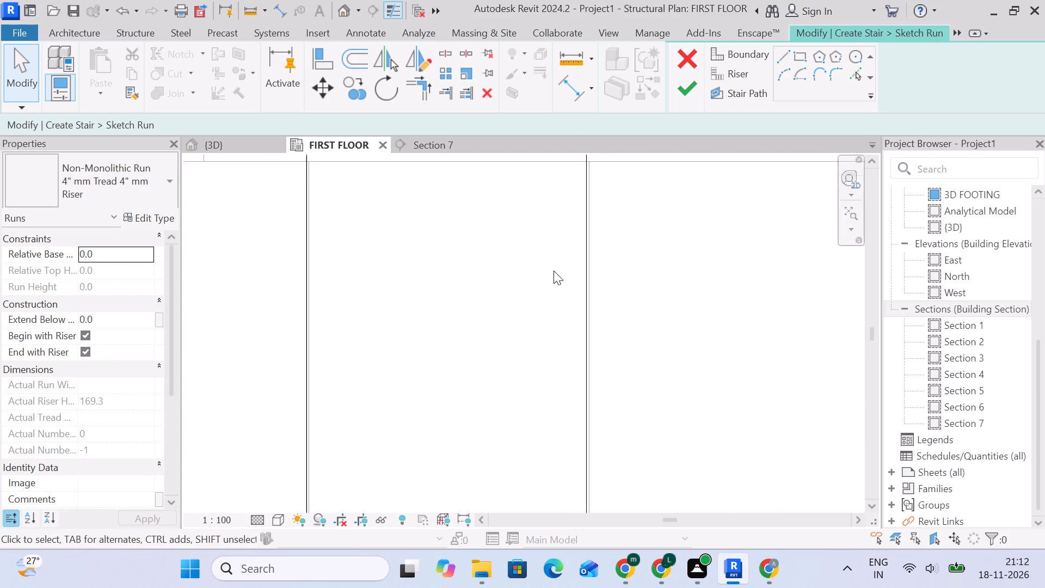
pyautogui.scroll(2, 554, 271)
pyautogui.scroll(-4, 623, 291)
pyautogui.moveTo(625, 301); pyautogui.dragTo(424, 310, button='middle')
pyautogui.scroll(-6, 421, 307)
pyautogui.scroll(-4, 677, 357)
pyautogui.moveTo(678, 362); pyautogui.dragTo(555, 298, button='middle')
# Delete all 15 riser lines of the column-side flight from the run sketch.
pyautogui.moveTo(303, 267); pyautogui.dragTo(524, 336)
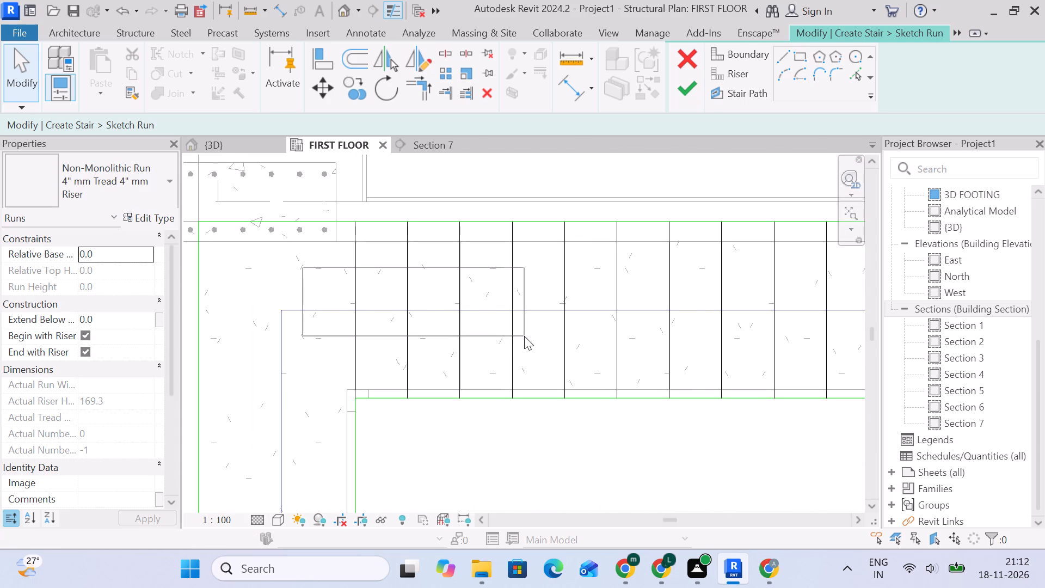
pyautogui.moveTo(524, 336); pyautogui.dragTo(525, 336)
pyautogui.scroll(-4, 526, 334)
pyautogui.moveTo(569, 354); pyautogui.dragTo(440, 291, button='middle')
pyautogui.moveTo(769, 295); pyautogui.dragTo(309, 285)
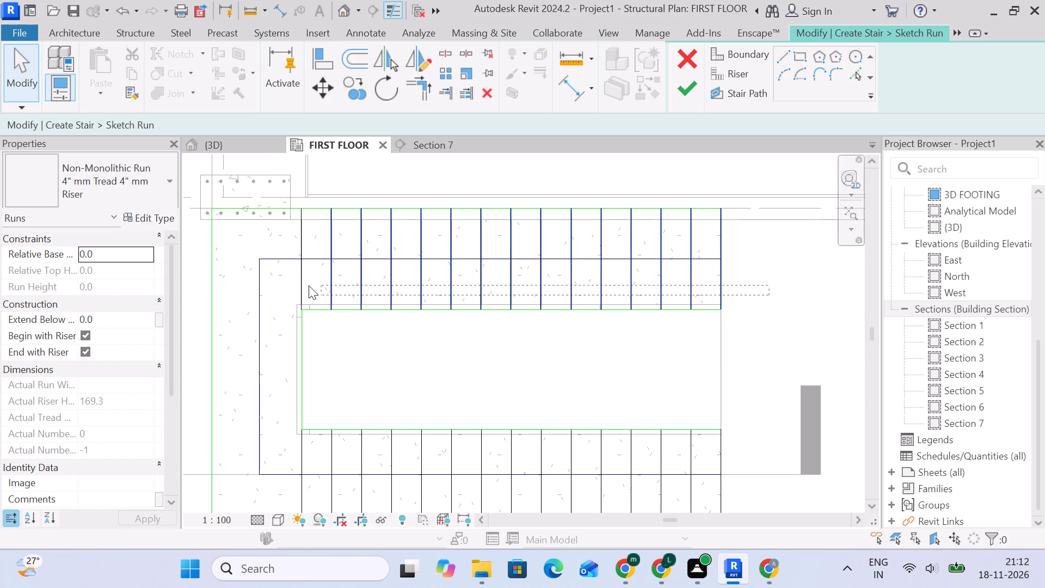
pyautogui.moveTo(309, 285); pyautogui.dragTo(269, 277)
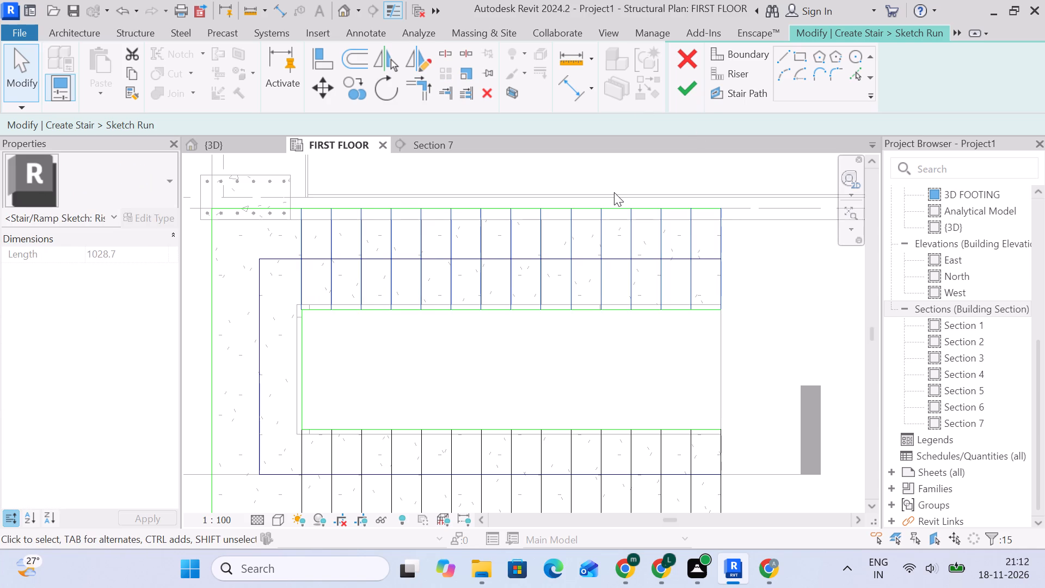
pyautogui.press('Delete')
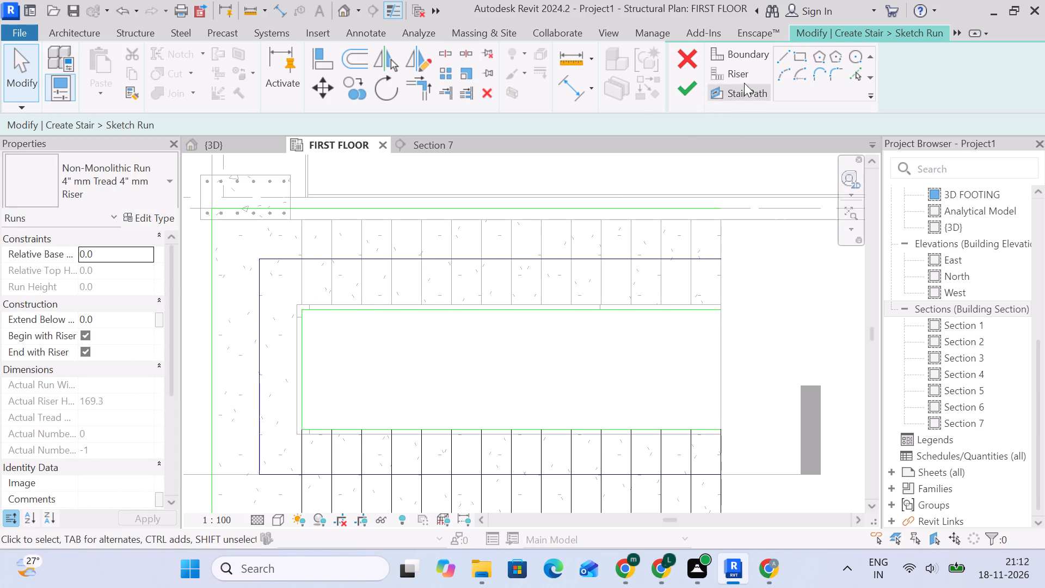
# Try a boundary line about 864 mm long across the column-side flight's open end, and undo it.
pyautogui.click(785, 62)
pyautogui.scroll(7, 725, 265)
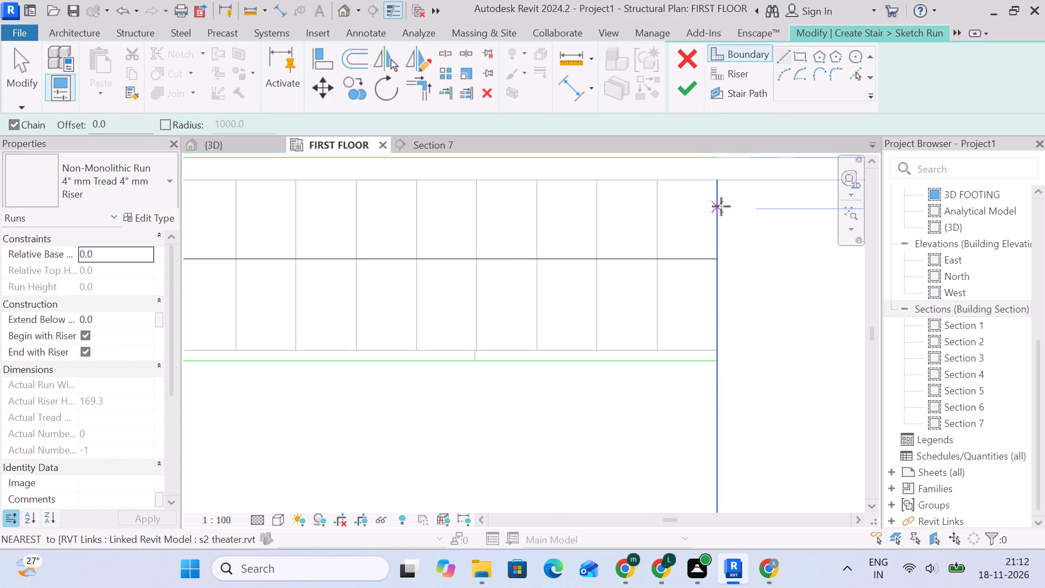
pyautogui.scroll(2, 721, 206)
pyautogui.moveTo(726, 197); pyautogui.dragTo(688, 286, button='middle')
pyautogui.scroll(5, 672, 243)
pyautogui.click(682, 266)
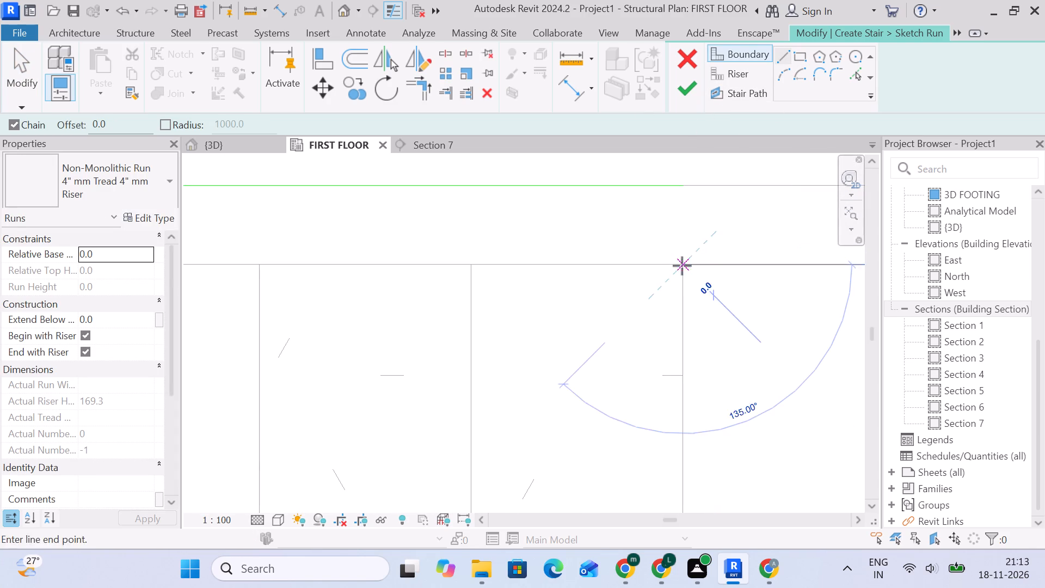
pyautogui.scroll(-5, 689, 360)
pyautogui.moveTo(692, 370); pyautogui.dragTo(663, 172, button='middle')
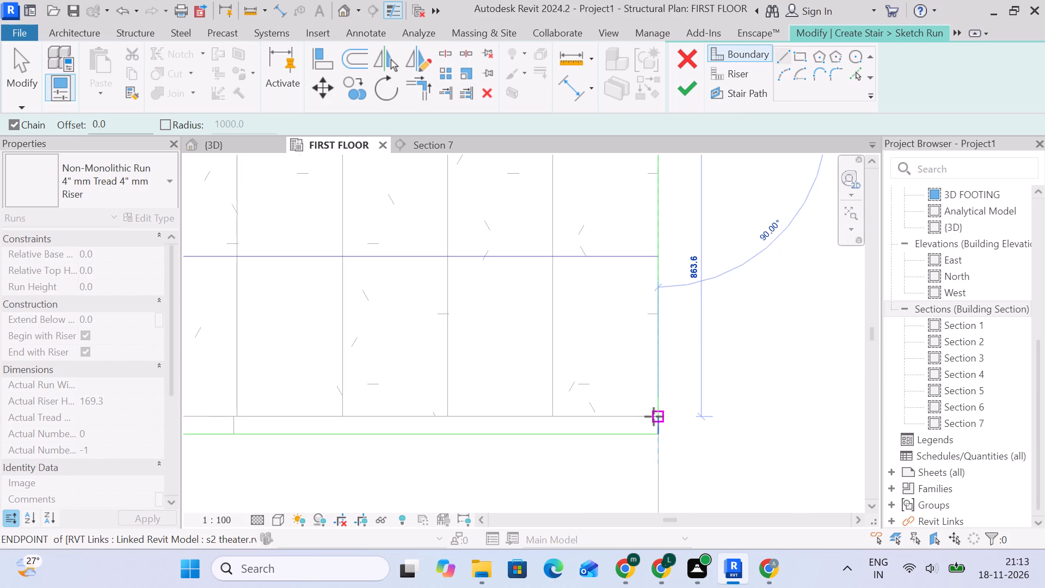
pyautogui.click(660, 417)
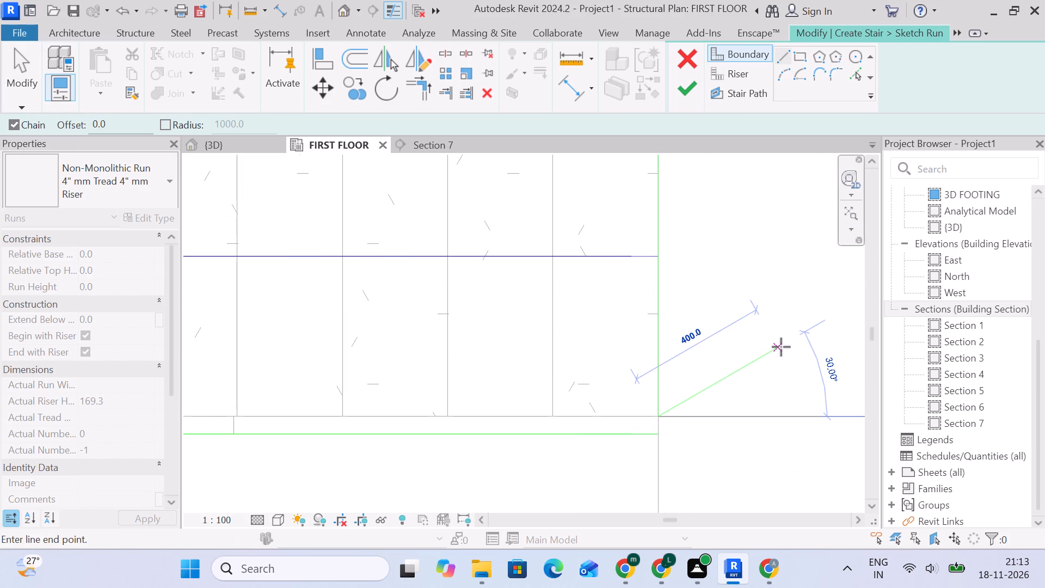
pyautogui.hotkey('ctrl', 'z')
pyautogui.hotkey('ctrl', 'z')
# Recreate the column-side flight's 15 risers by picking the linked model's stair lines from the open end to the landing.
pyautogui.scroll(-4, 771, 351)
pyautogui.moveTo(744, 372); pyautogui.dragTo(716, 414, button='middle')
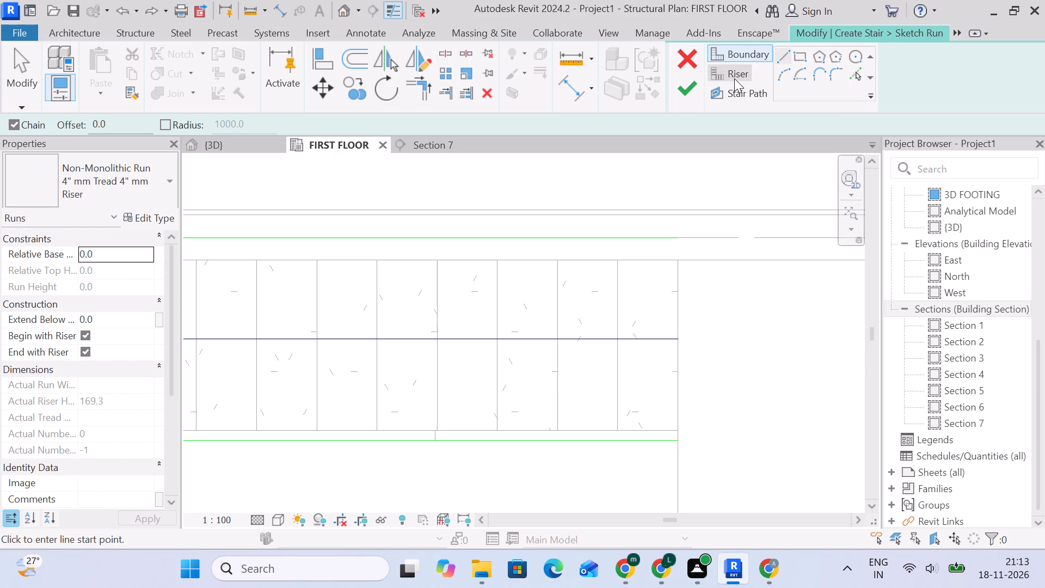
pyautogui.click(734, 78)
pyautogui.click(858, 77)
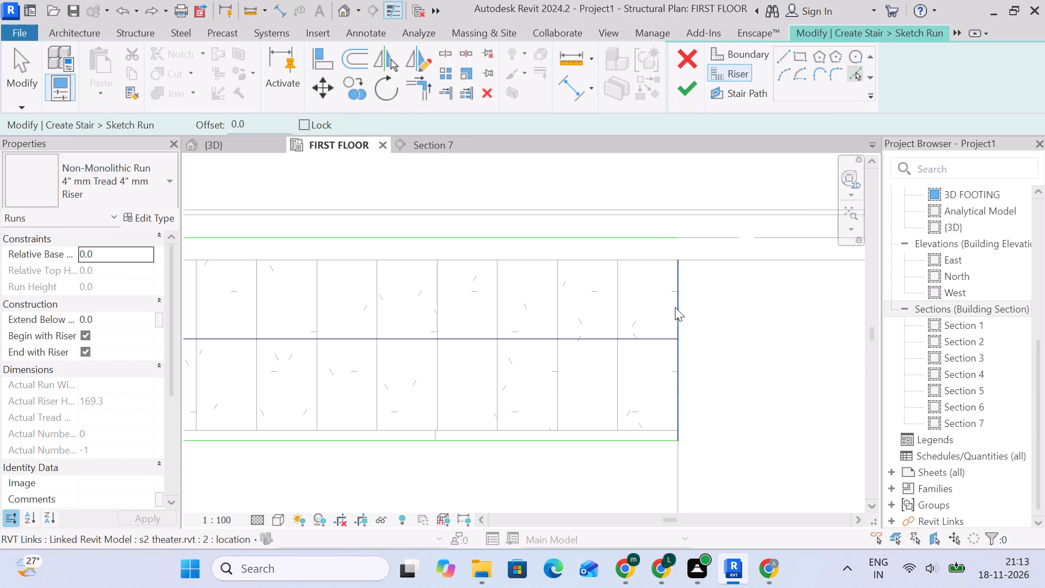
pyautogui.click(675, 307)
pyautogui.click(619, 303)
pyautogui.click(561, 292)
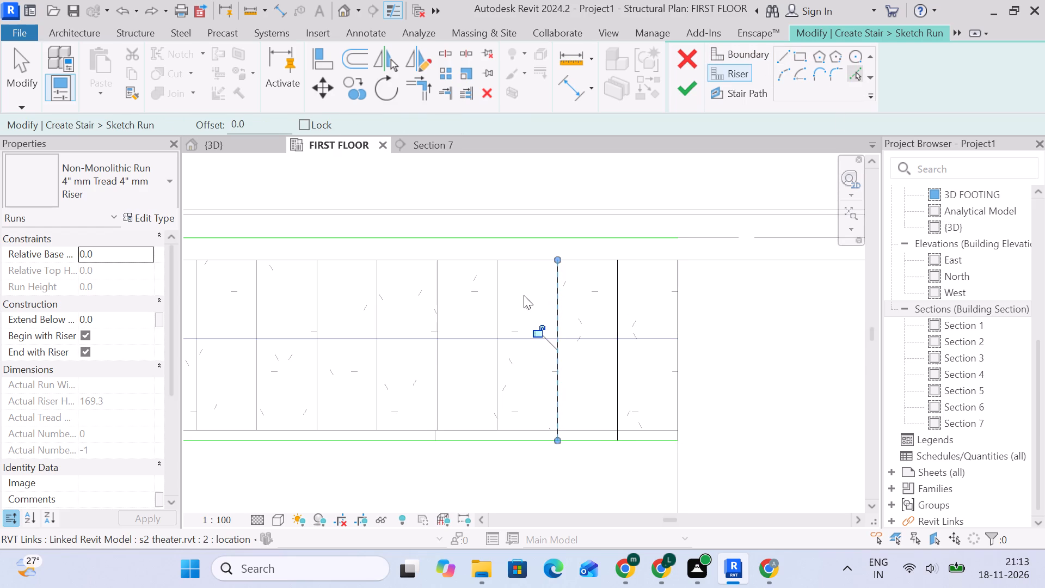
pyautogui.click(494, 296)
pyautogui.moveTo(511, 311); pyautogui.dragTo(667, 296, button='middle')
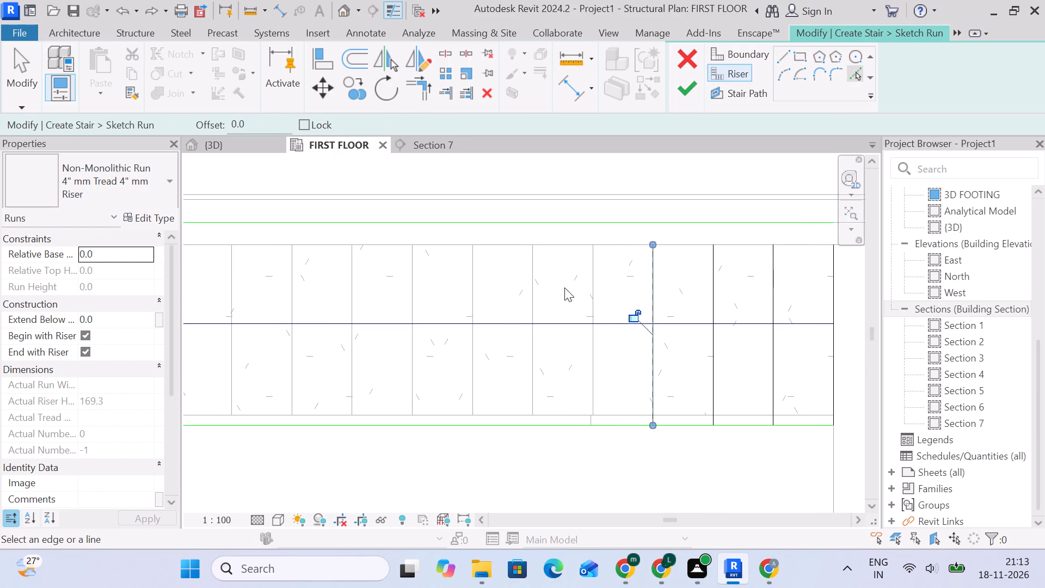
pyautogui.click(592, 294)
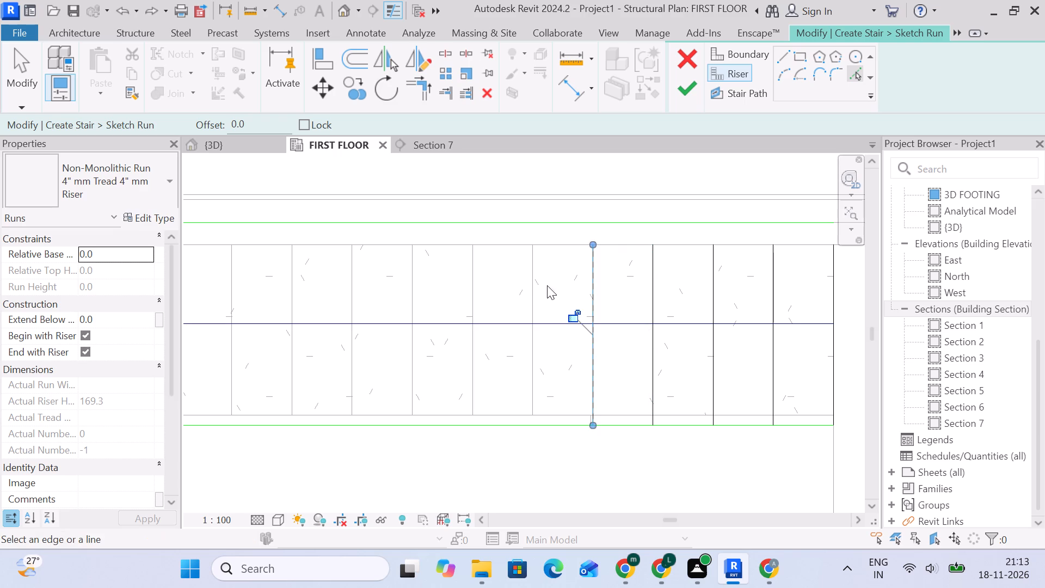
pyautogui.click(535, 282)
pyautogui.click(474, 285)
pyautogui.moveTo(497, 281); pyautogui.dragTo(508, 280, button='middle')
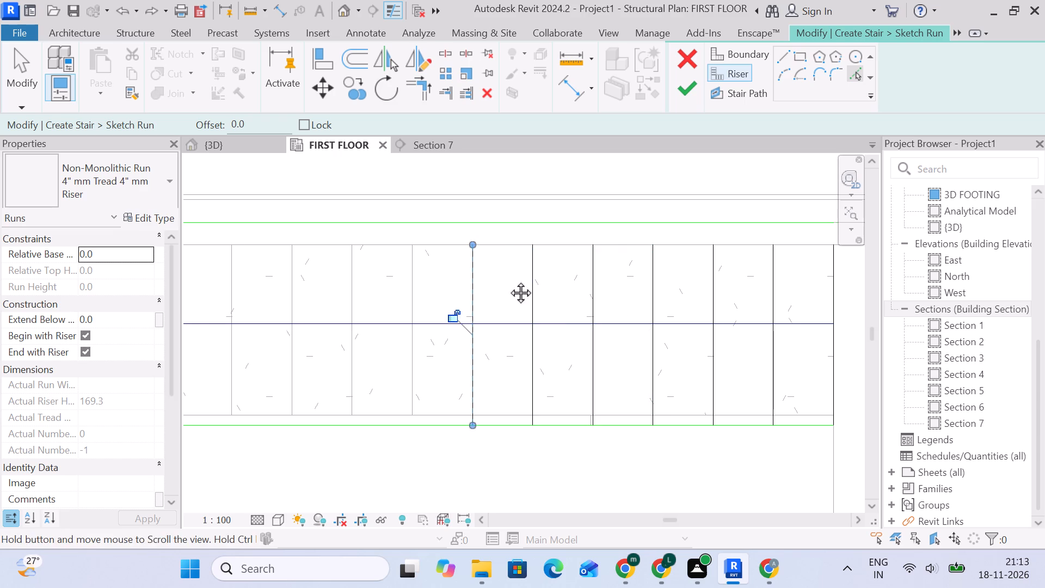
pyautogui.moveTo(508, 280); pyautogui.dragTo(636, 281, button='middle')
pyautogui.click(550, 292)
pyautogui.click(494, 292)
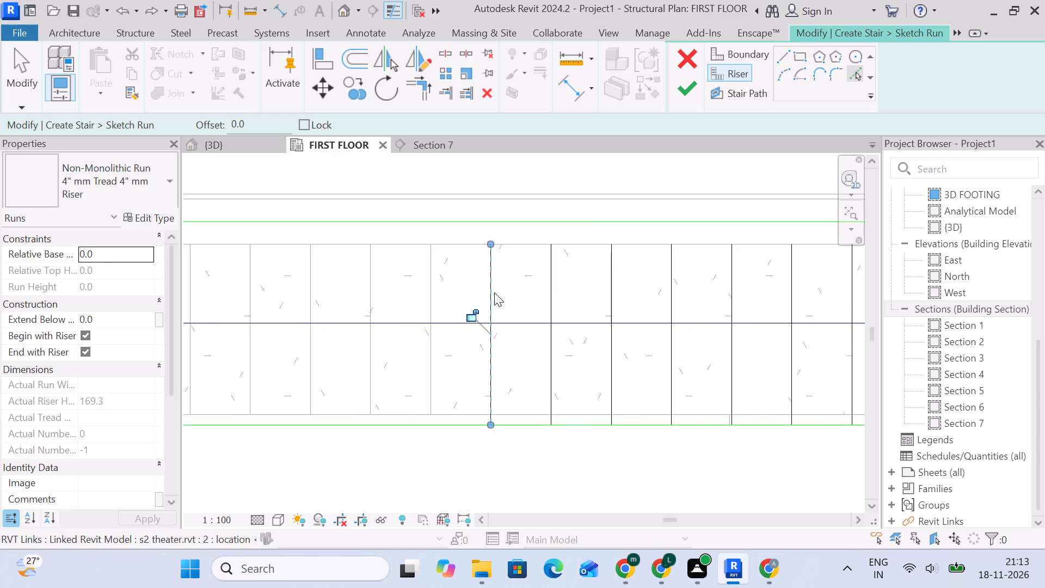
pyautogui.click(433, 290)
pyautogui.click(374, 286)
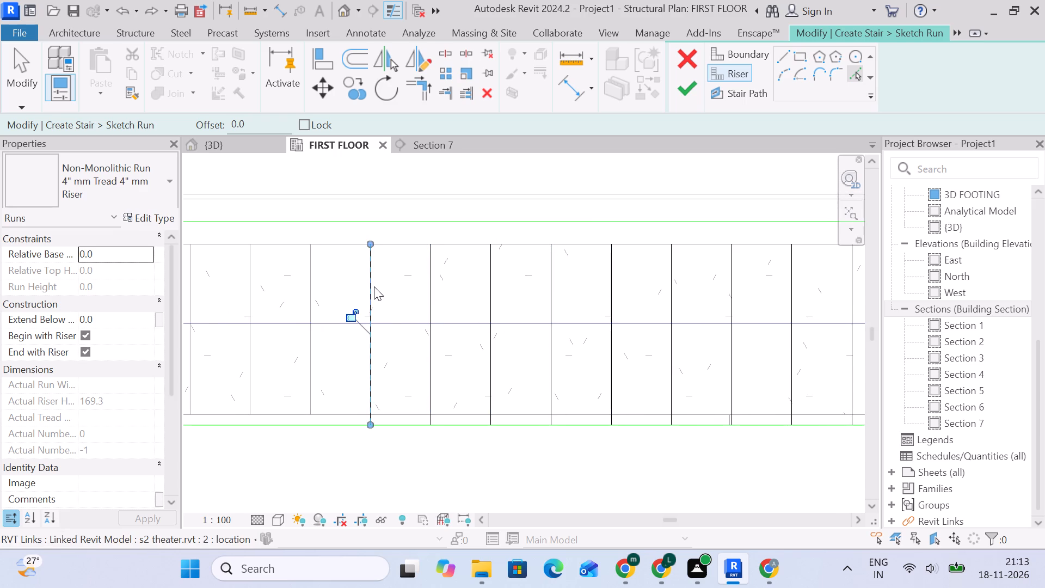
pyautogui.moveTo(398, 283); pyautogui.dragTo(684, 267, button='middle')
pyautogui.click(593, 272)
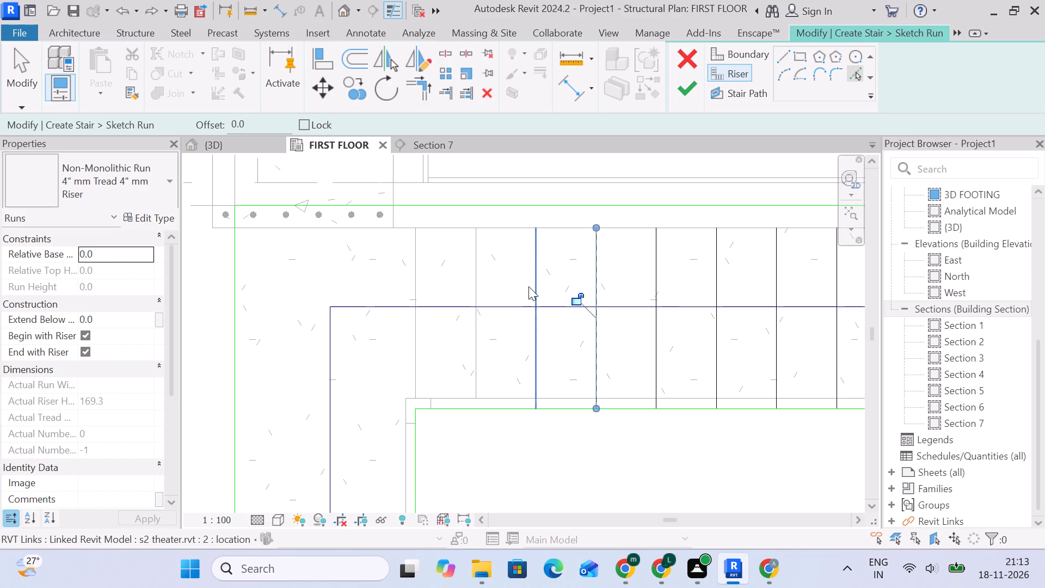
pyautogui.click(535, 281)
pyautogui.click(481, 277)
pyautogui.click(411, 281)
pyautogui.scroll(-3, 517, 316)
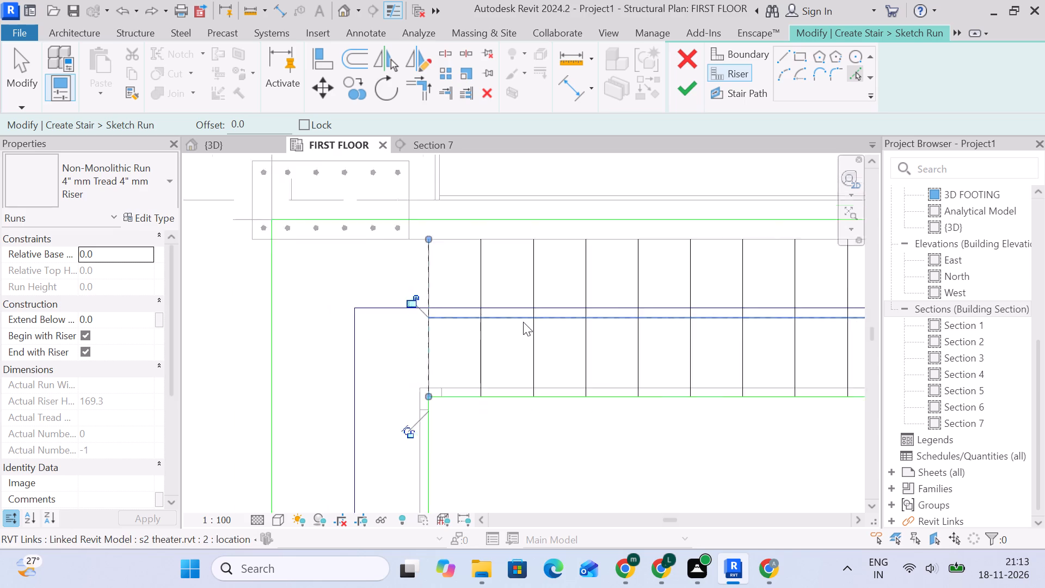
pyautogui.scroll(-2, 523, 322)
pyautogui.moveTo(522, 320); pyautogui.dragTo(448, 306, button='middle')
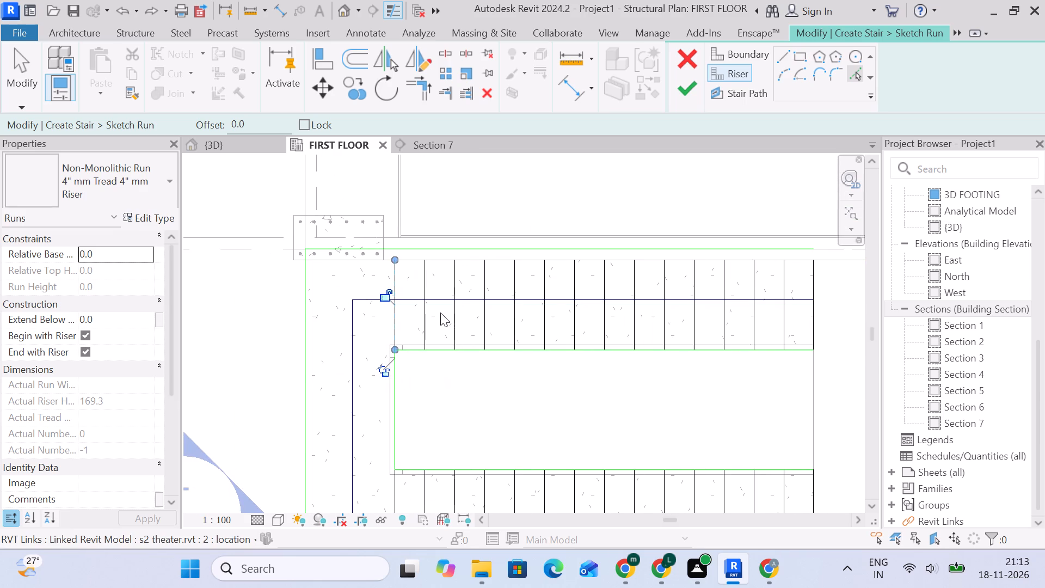
# Extend the five column-side risers nearest the open end to the outer boundary line, making each 1028.7 mm long.
pyautogui.press('Escape')
pyautogui.press('Escape')
pyautogui.moveTo(792, 340); pyautogui.dragTo(596, 313, button='middle')
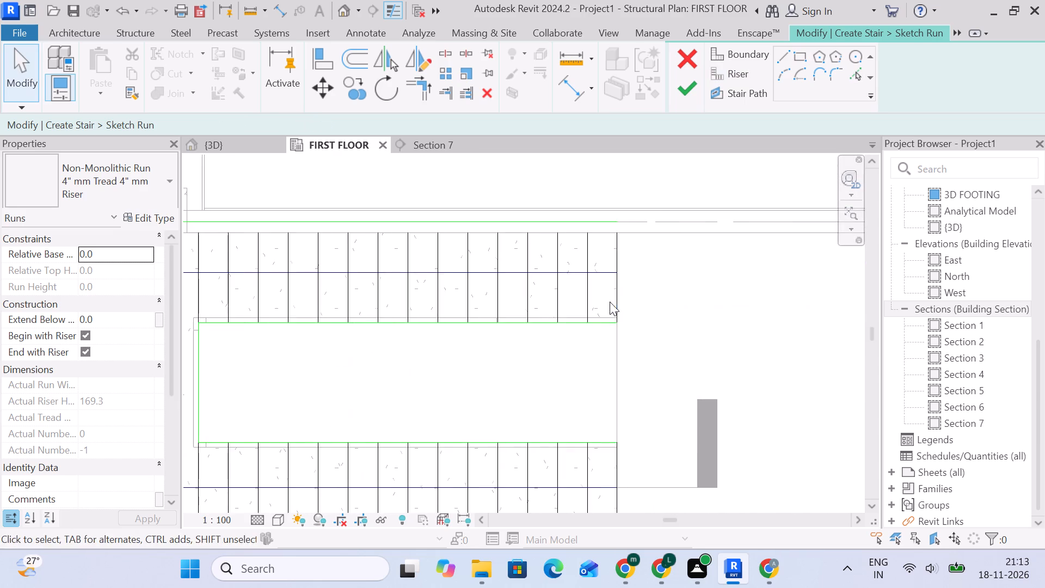
pyautogui.scroll(5, 612, 295)
pyautogui.click(623, 280)
pyautogui.moveTo(643, 247); pyautogui.dragTo(653, 384, button='middle')
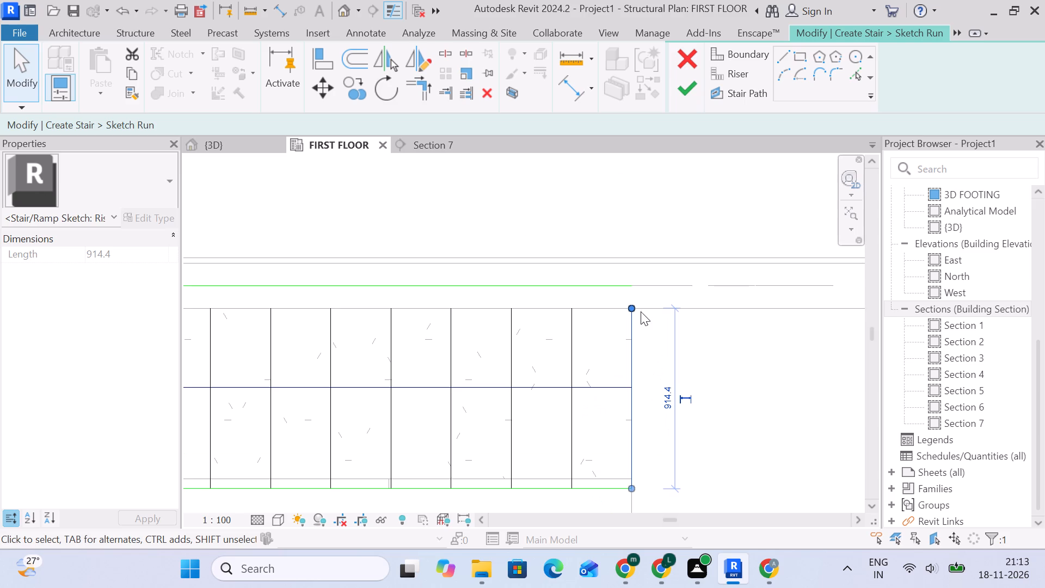
pyautogui.moveTo(631, 307); pyautogui.dragTo(636, 286)
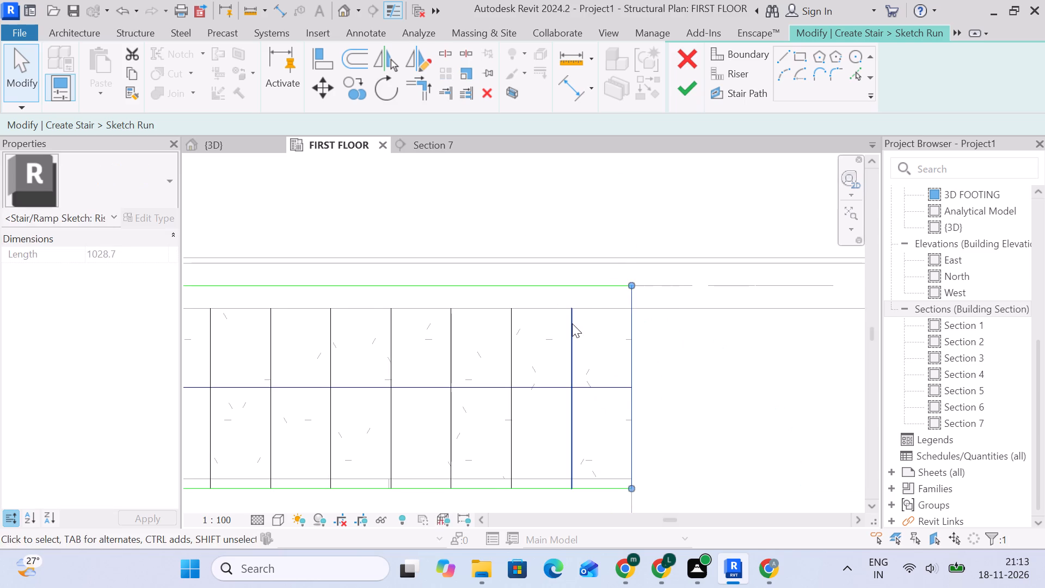
pyautogui.click(572, 323)
pyautogui.moveTo(569, 307); pyautogui.dragTo(569, 286)
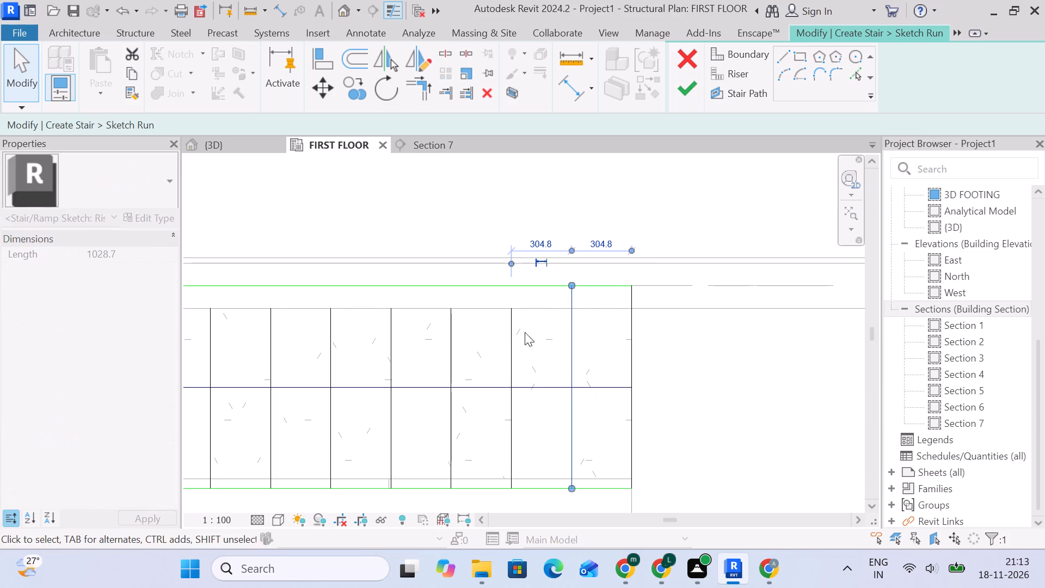
pyautogui.click(505, 342)
pyautogui.moveTo(512, 304); pyautogui.dragTo(512, 289)
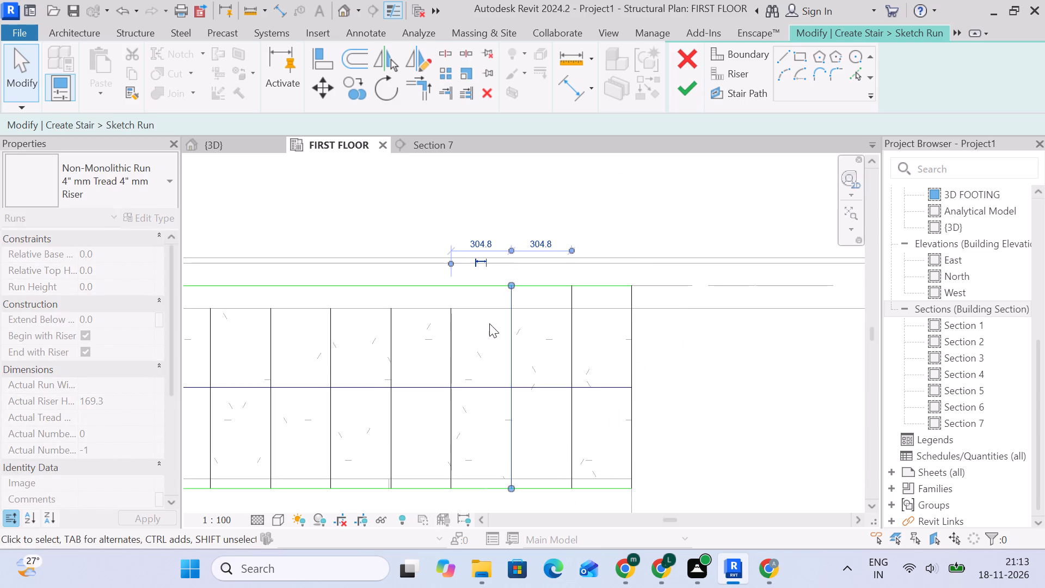
pyautogui.moveTo(476, 344); pyautogui.dragTo(657, 405, button='middle')
pyautogui.click(637, 381)
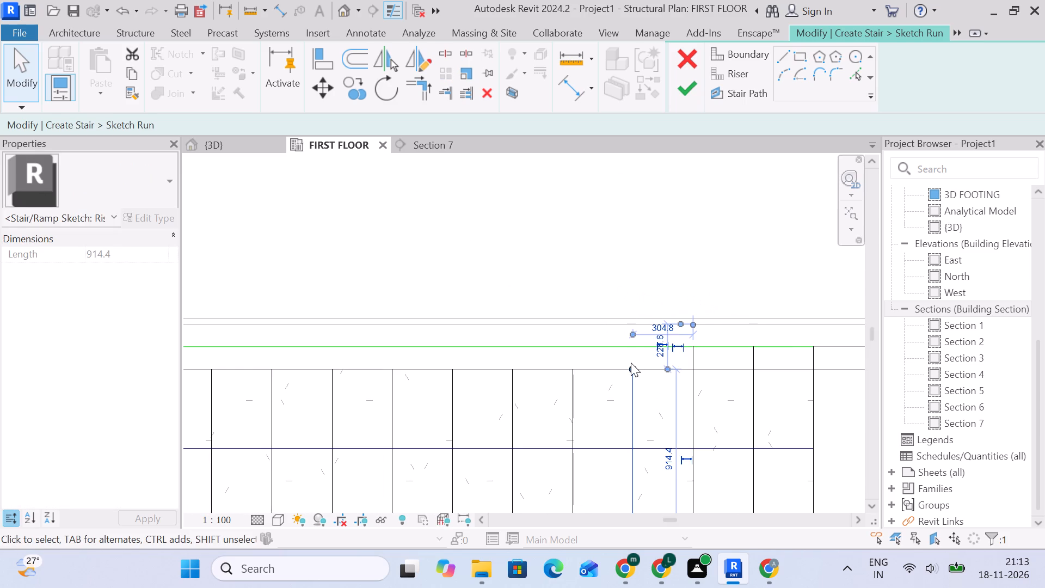
pyautogui.moveTo(632, 366); pyautogui.dragTo(633, 348)
pyautogui.click(577, 393)
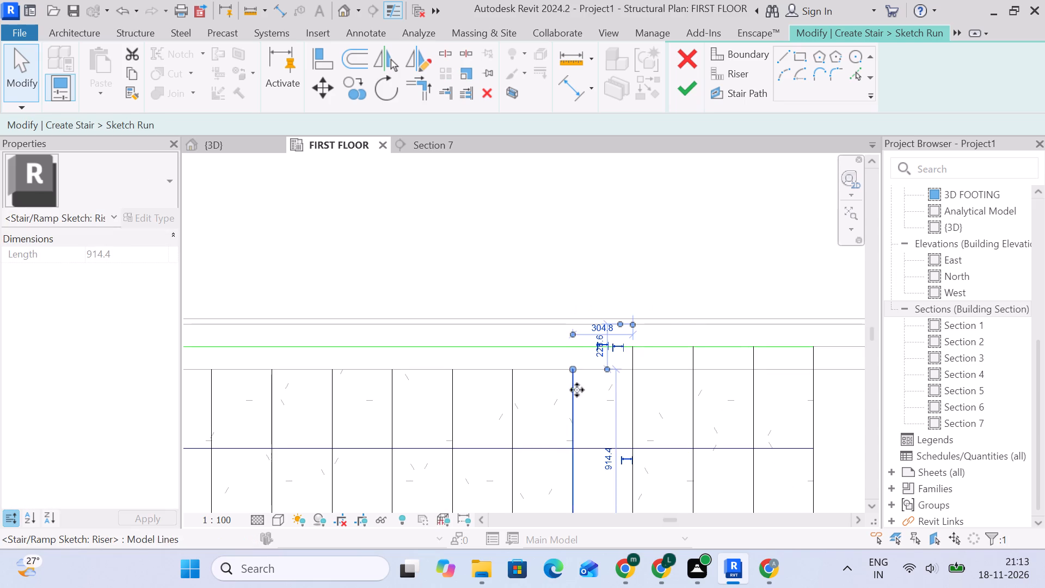
pyautogui.moveTo(569, 364); pyautogui.dragTo(570, 346)
# Extend the middle five column-side risers, the sixth to tenth from the open end, to the outer boundary at 1028.7 mm.
pyautogui.moveTo(563, 406); pyautogui.dragTo(644, 406, button='middle')
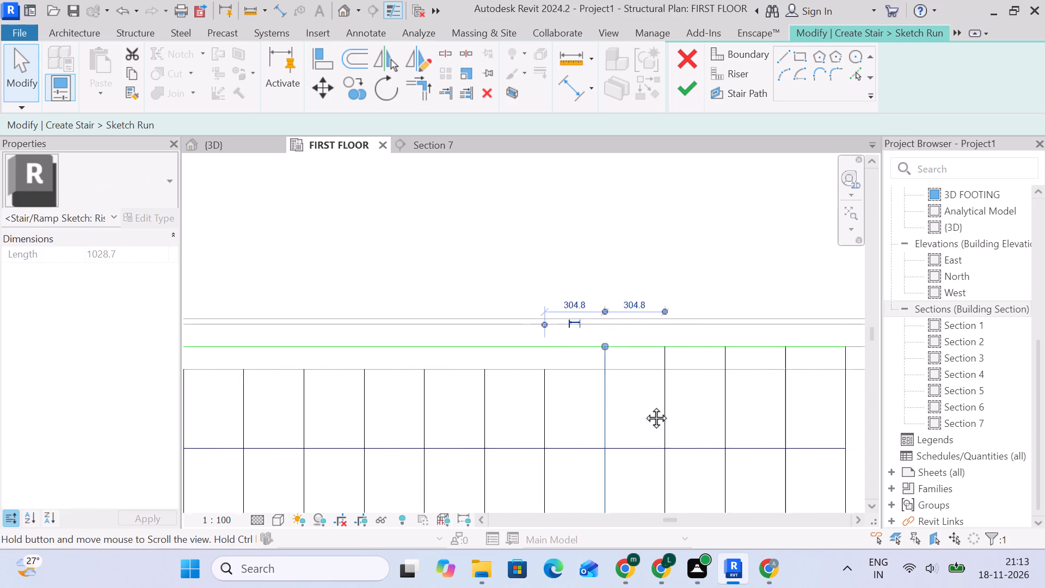
pyautogui.moveTo(644, 406); pyautogui.dragTo(745, 406, button='middle')
pyautogui.click(697, 382)
pyautogui.moveTo(696, 367); pyautogui.dragTo(692, 347)
pyautogui.click(631, 408)
pyautogui.moveTo(635, 372); pyautogui.dragTo(635, 350)
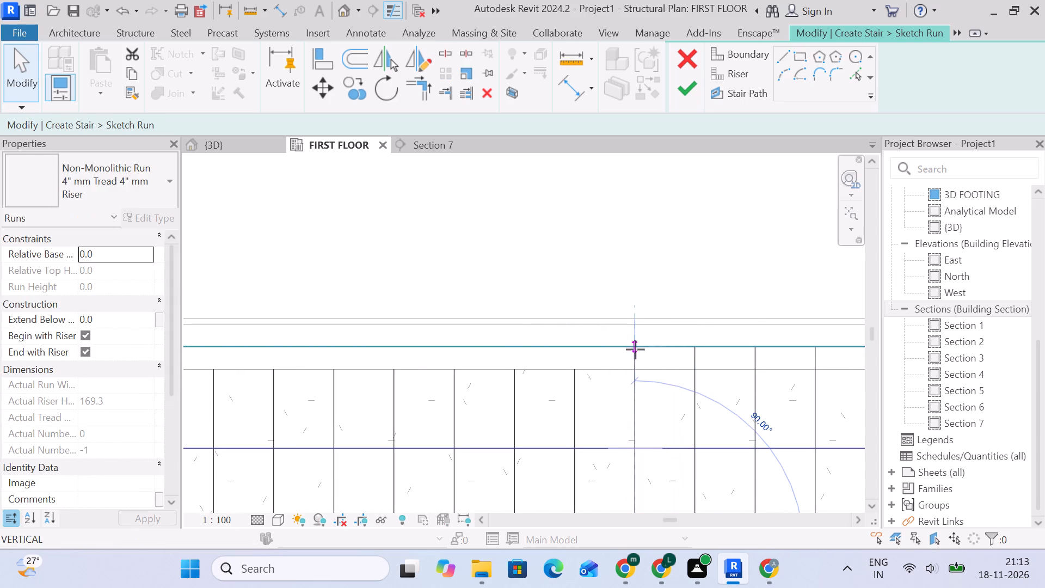
pyautogui.moveTo(635, 350); pyautogui.dragTo(635, 348)
pyautogui.moveTo(622, 379); pyautogui.dragTo(800, 375, button='middle')
pyautogui.click(755, 384)
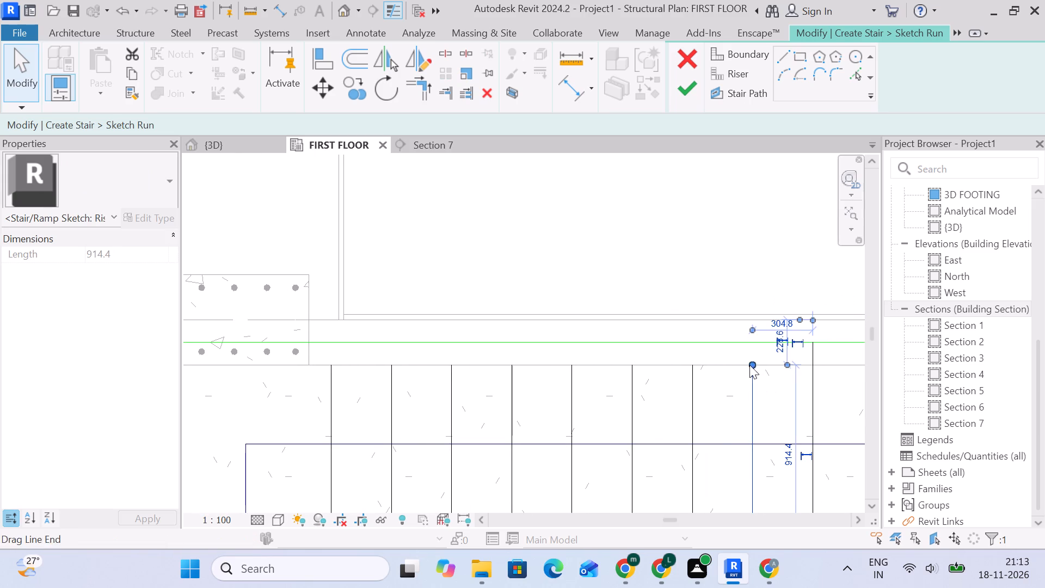
pyautogui.moveTo(749, 365); pyautogui.dragTo(750, 345)
pyautogui.click(693, 399)
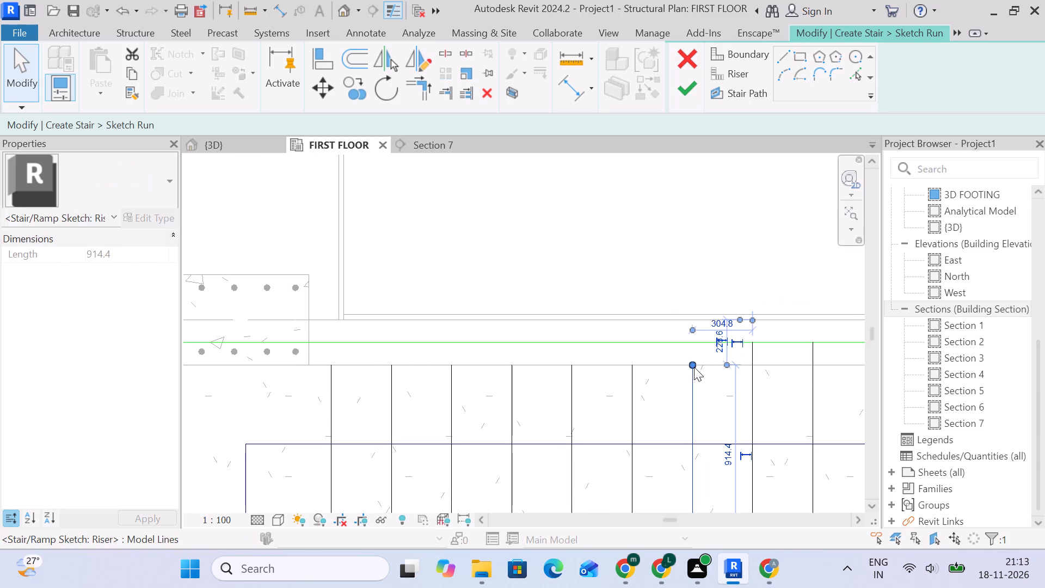
pyautogui.moveTo(691, 359); pyautogui.dragTo(691, 345)
pyautogui.click(628, 389)
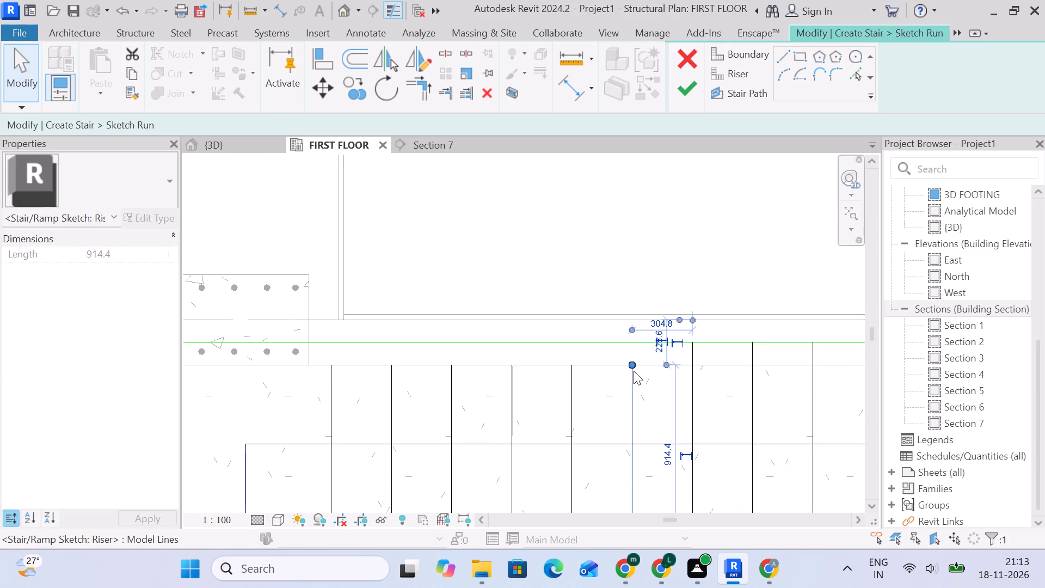
pyautogui.moveTo(630, 363); pyautogui.dragTo(633, 342)
# Extend the five column-side risers nearest the landing to the outer boundary line, making each 1028.7 mm long.
pyautogui.moveTo(622, 392); pyautogui.dragTo(792, 383, button='middle')
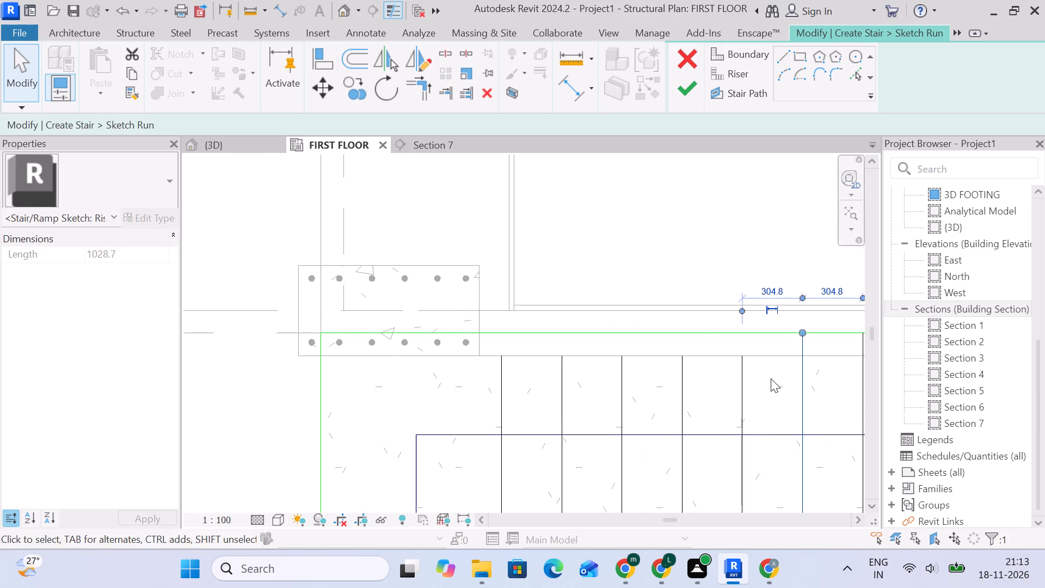
pyautogui.click(745, 375)
pyautogui.moveTo(742, 357); pyautogui.dragTo(739, 336)
pyautogui.click(682, 381)
pyautogui.moveTo(681, 356); pyautogui.dragTo(685, 338)
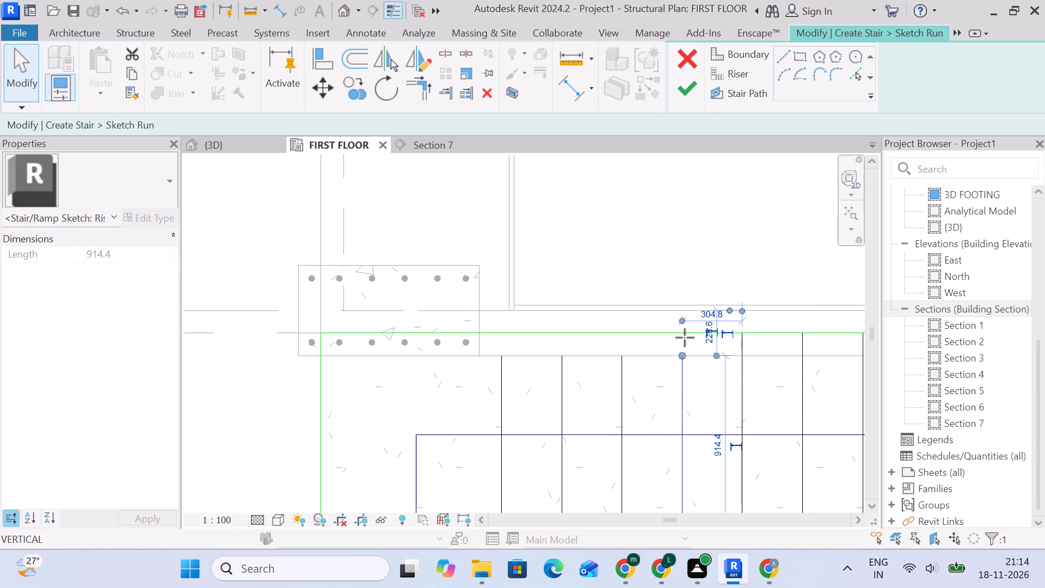
pyautogui.moveTo(685, 338); pyautogui.dragTo(685, 335)
pyautogui.click(624, 381)
pyautogui.moveTo(641, 382); pyautogui.dragTo(792, 399, button='middle')
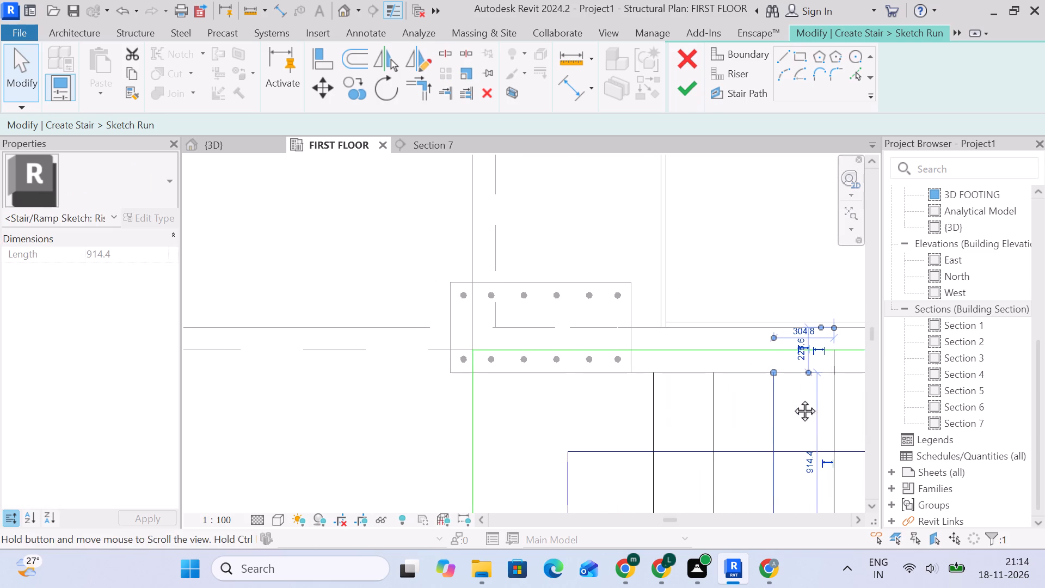
pyautogui.moveTo(792, 399); pyautogui.dragTo(793, 399, button='middle')
pyautogui.moveTo(777, 373); pyautogui.dragTo(775, 348)
pyautogui.click(711, 390)
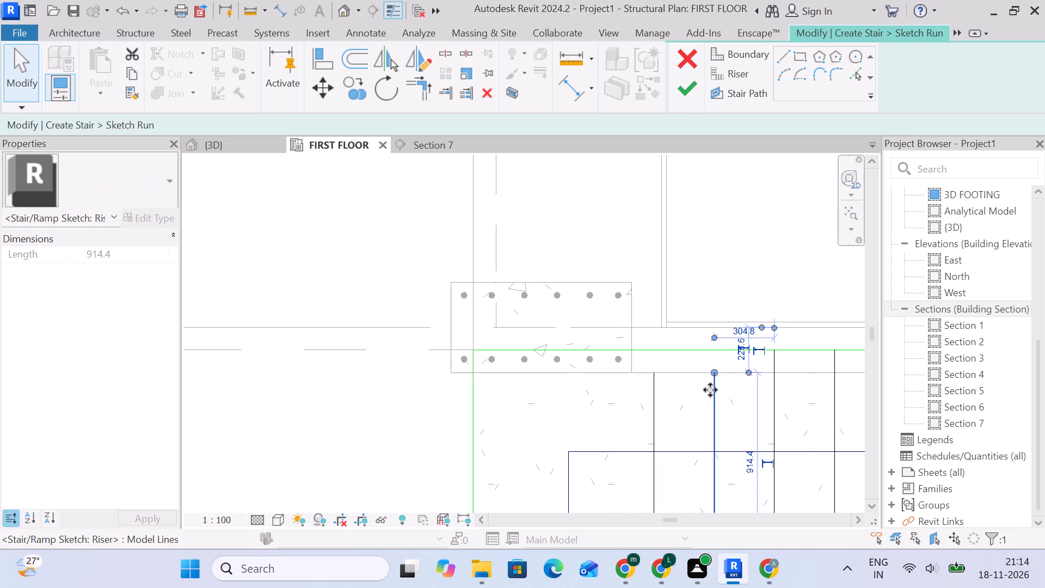
pyautogui.moveTo(713, 377); pyautogui.dragTo(716, 350)
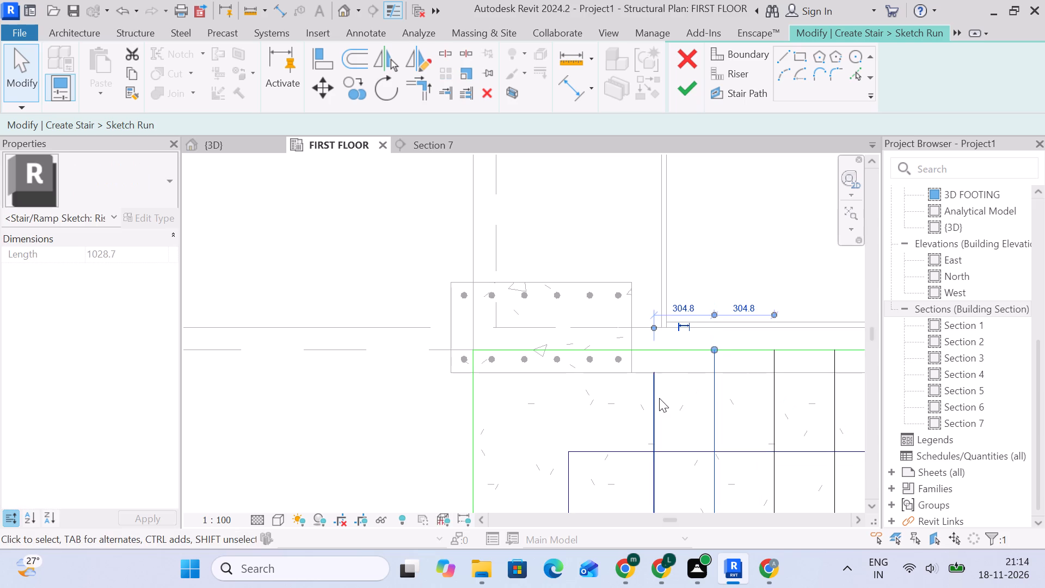
pyautogui.click(659, 398)
pyautogui.moveTo(655, 372); pyautogui.dragTo(654, 352)
# Finish the run sketch to generate the U-shaped stair run with its landing.
pyautogui.scroll(-4, 710, 456)
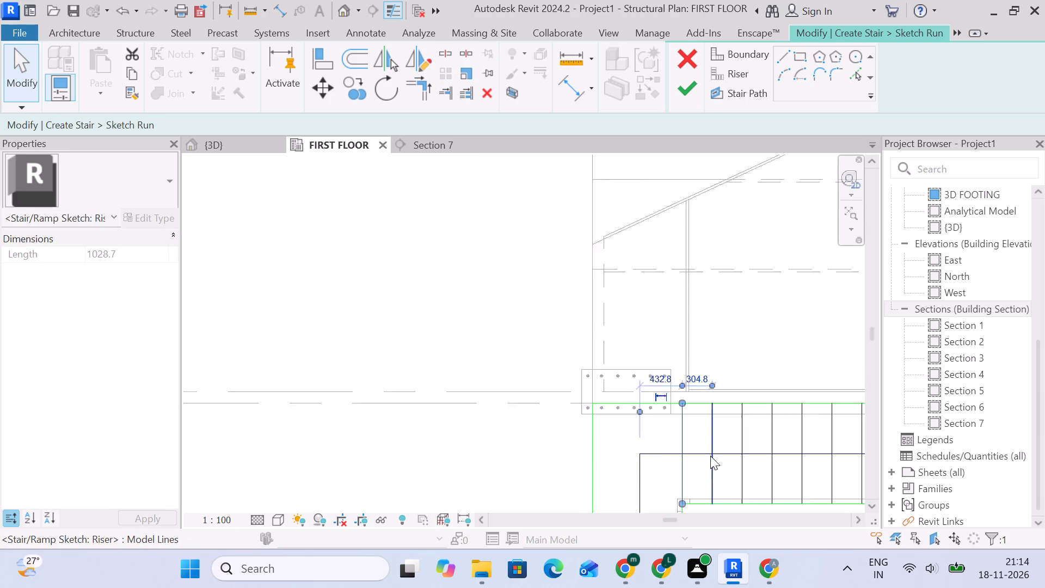
pyautogui.scroll(-2, 710, 456)
pyautogui.scroll(-5, 322, 273)
pyautogui.moveTo(542, 331); pyautogui.dragTo(365, 261, button='middle')
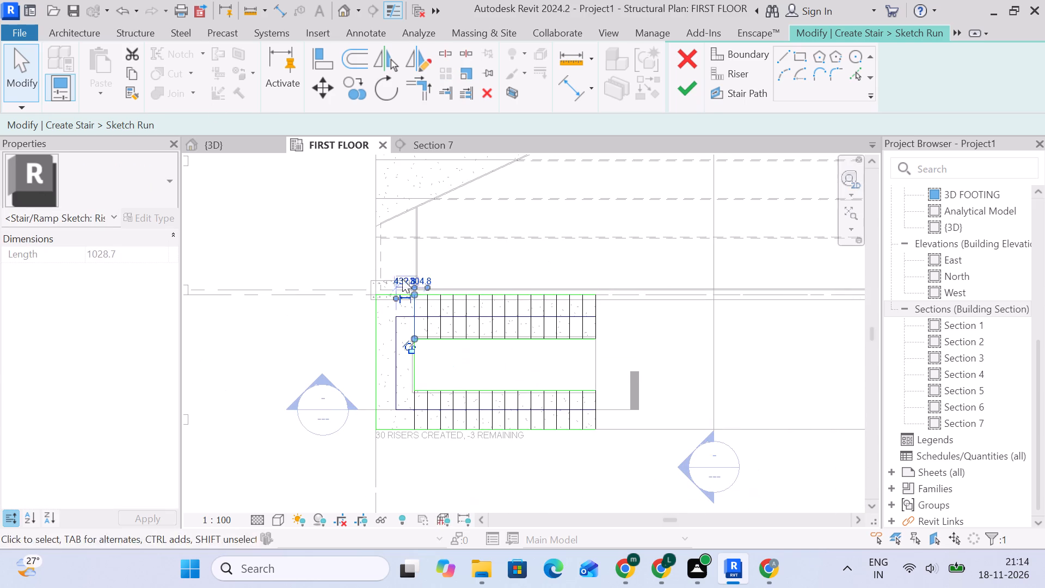
pyautogui.click(338, 222)
pyautogui.click(681, 91)
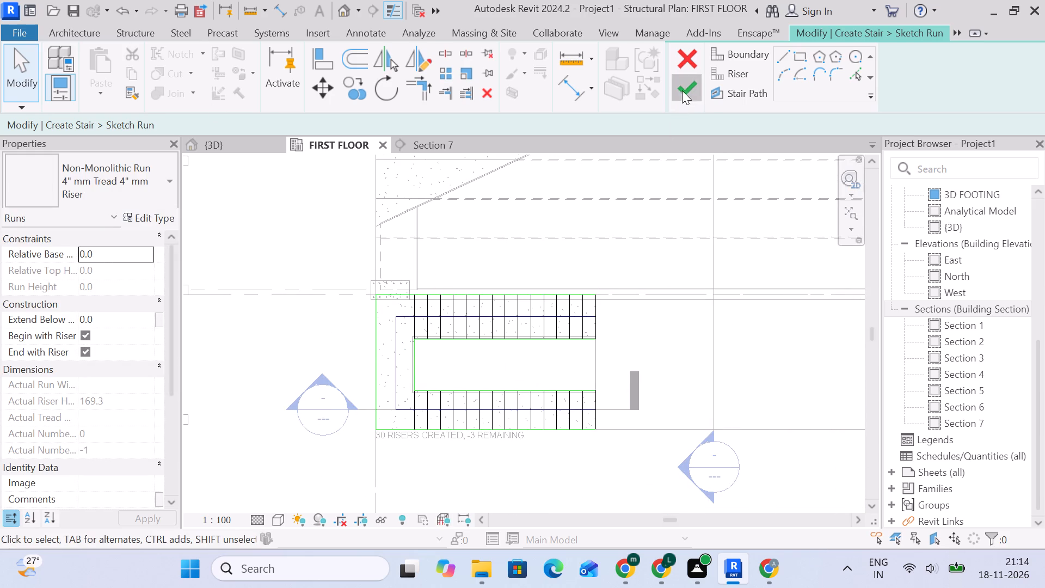
pyautogui.scroll(3, 615, 354)
pyautogui.moveTo(632, 363); pyautogui.dragTo(669, 328, button='middle')
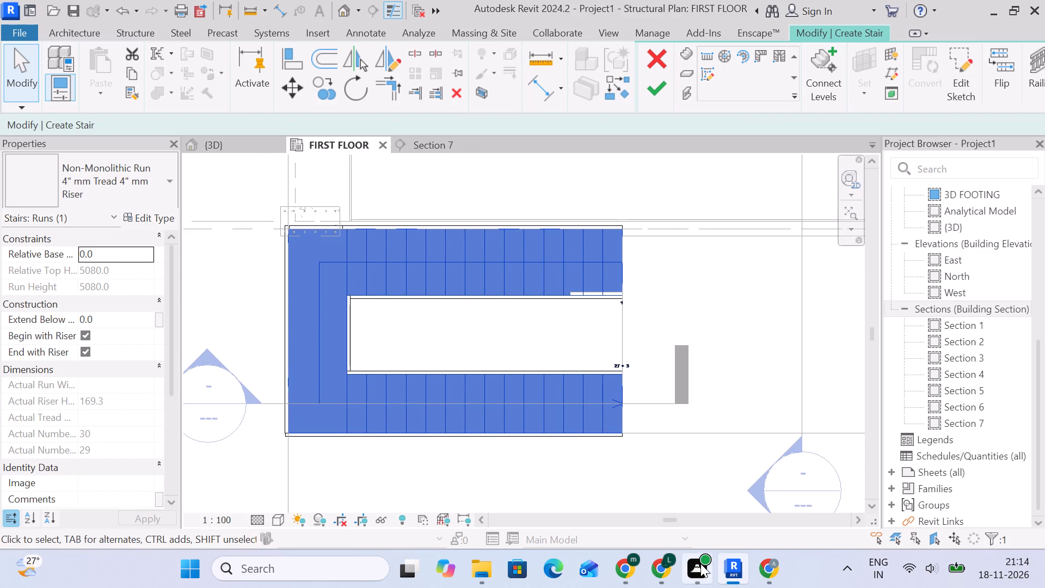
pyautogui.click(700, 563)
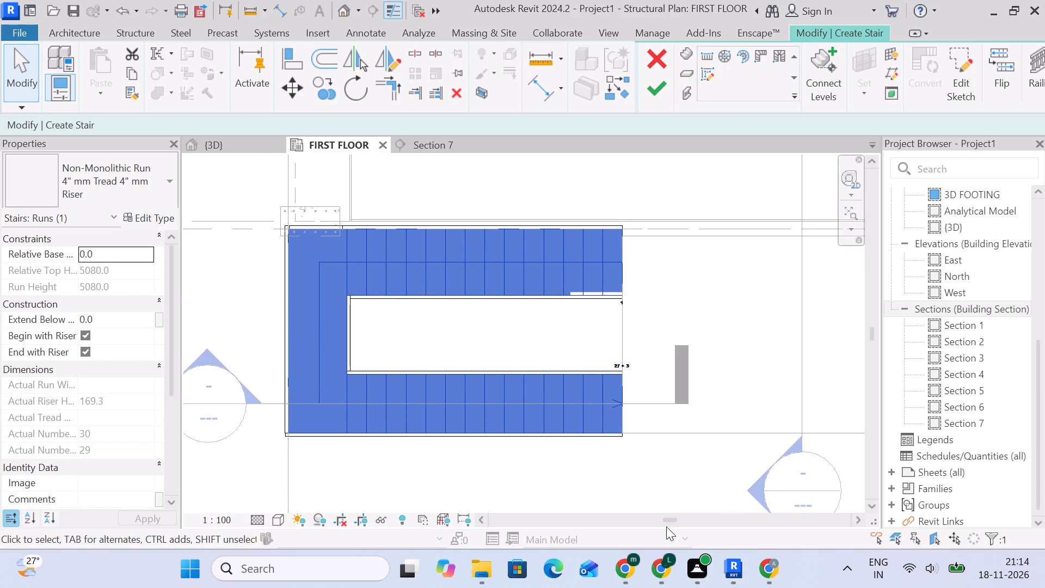
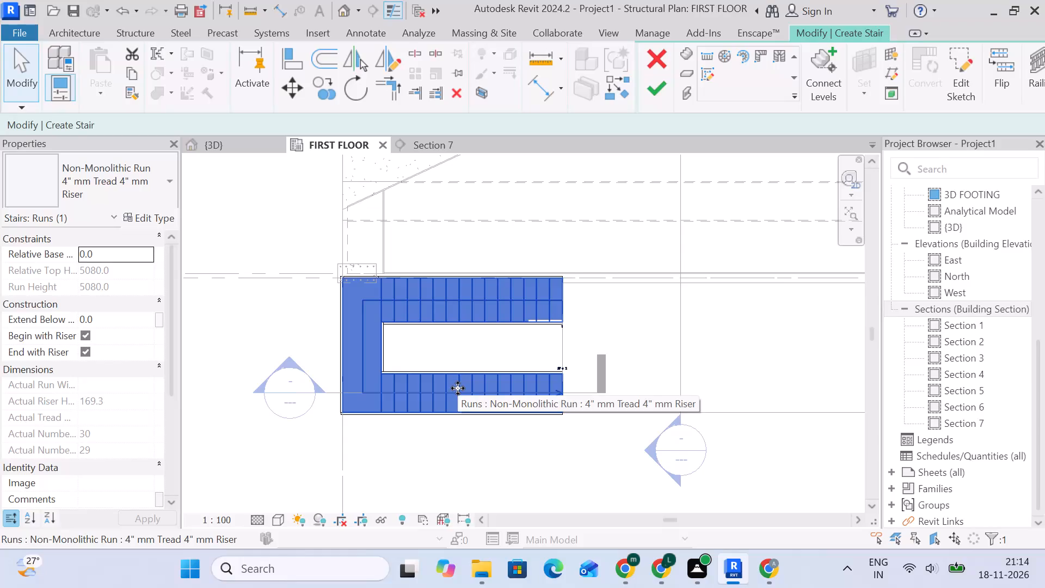
# Delete the outer 50 mm stringer along the column-side flight of the stair.
pyautogui.scroll(8, 545, 384)
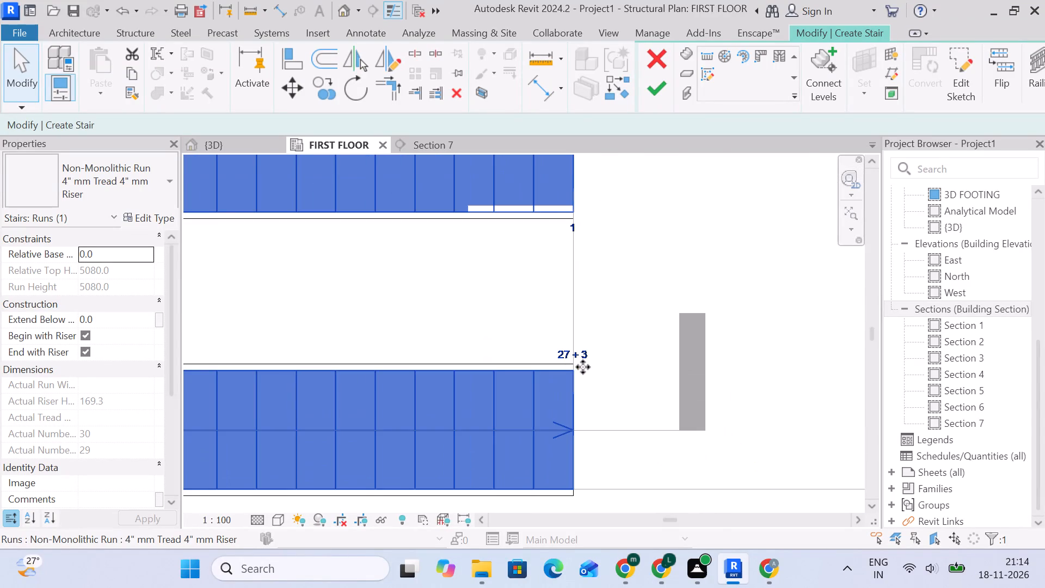
pyautogui.scroll(1, 579, 360)
pyautogui.scroll(-10, 570, 345)
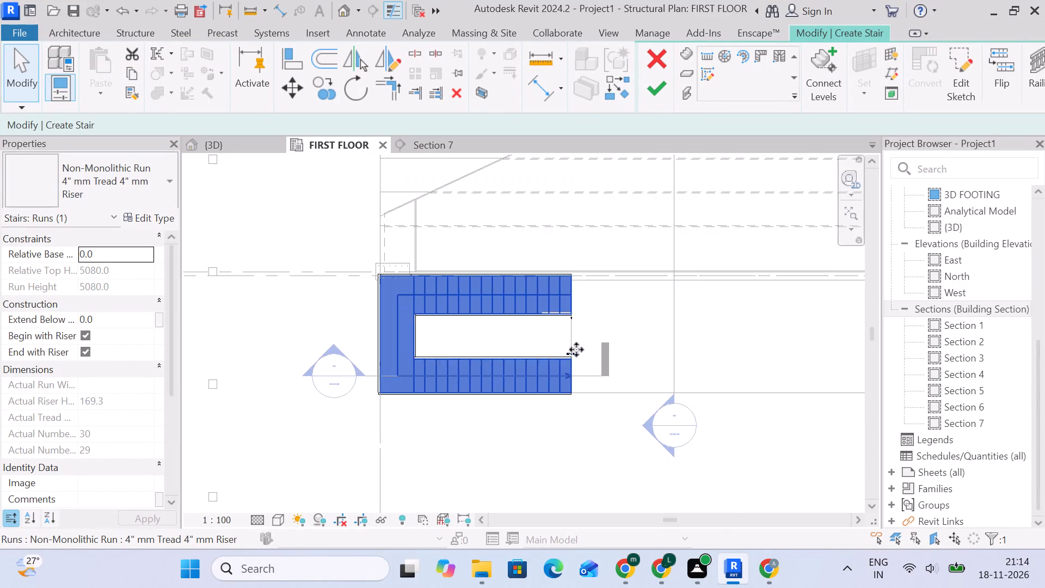
pyautogui.scroll(3, 467, 328)
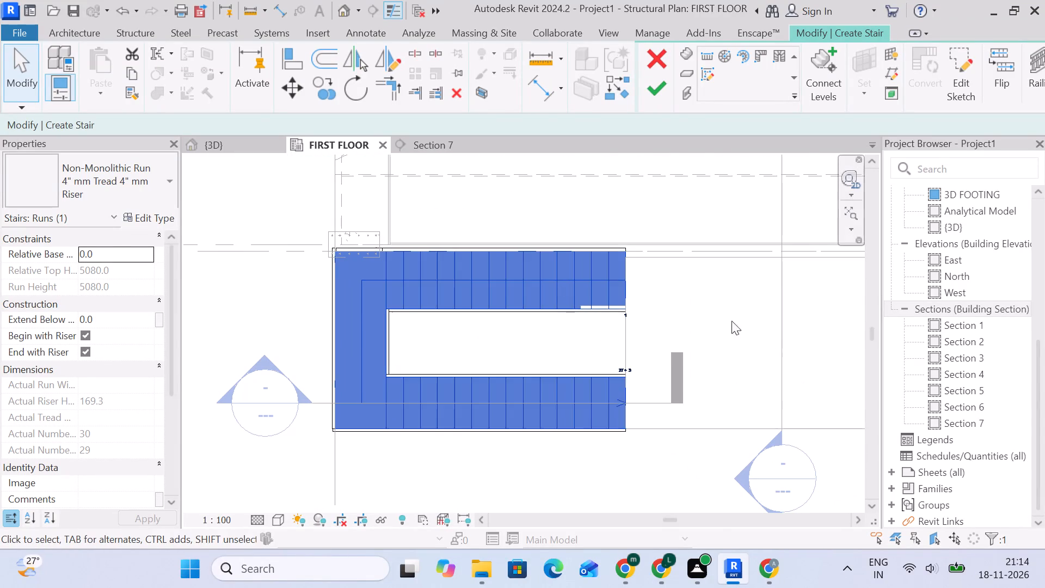
pyautogui.click(694, 313)
pyautogui.scroll(5, 579, 247)
pyautogui.click(588, 242)
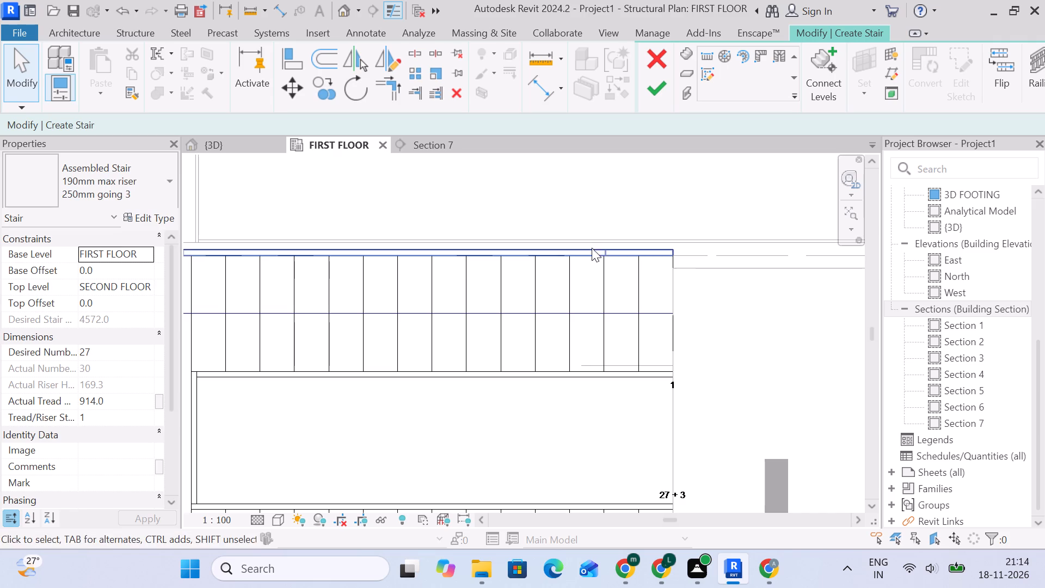
pyautogui.click(592, 248)
pyautogui.scroll(-4, 654, 333)
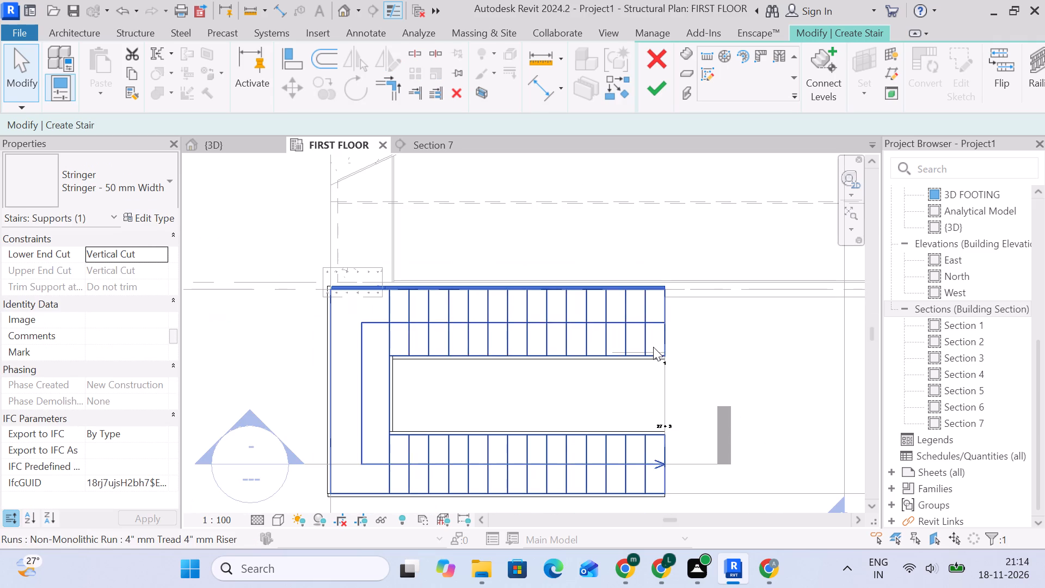
pyautogui.press('Delete')
# Delete the outer stringer along the landing's end edge.
pyautogui.scroll(4, 366, 330)
pyautogui.scroll(4, 293, 322)
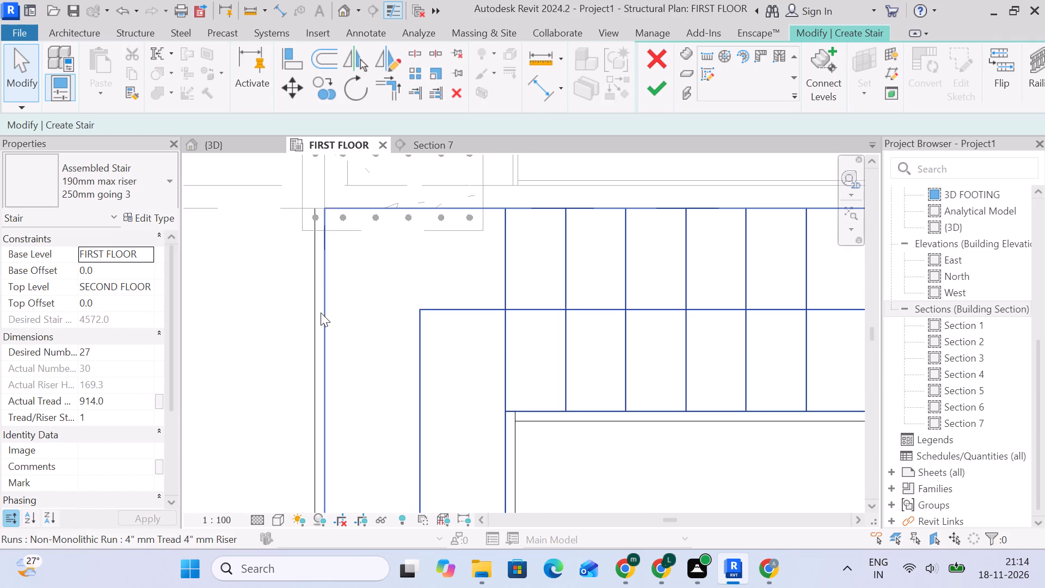
pyautogui.click(311, 308)
pyautogui.press('Delete')
# Delete the remaining outer stringer along the flight farthest from the column.
pyautogui.scroll(-4, 328, 339)
pyautogui.moveTo(409, 419); pyautogui.dragTo(410, 256, button='middle')
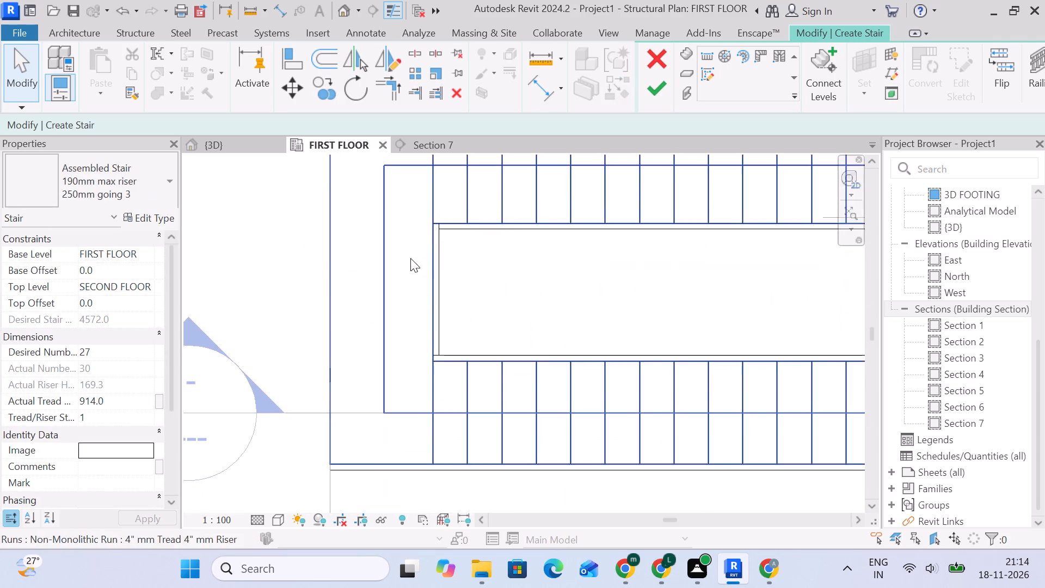
pyautogui.scroll(-3, 399, 331)
pyautogui.moveTo(398, 353); pyautogui.dragTo(415, 440, button='middle')
pyautogui.scroll(7, 385, 288)
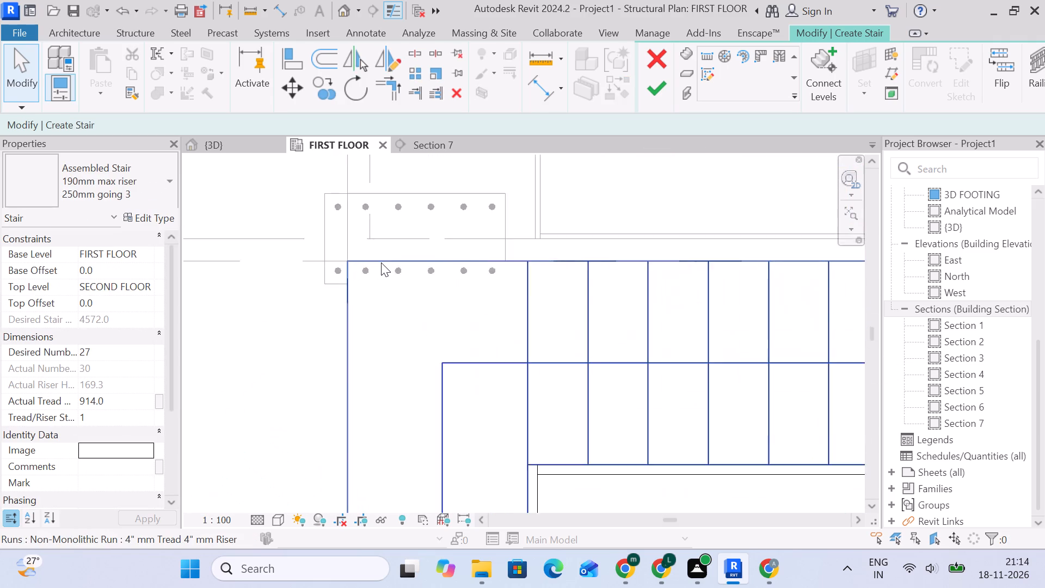
pyautogui.scroll(-3, 381, 277)
pyautogui.moveTo(406, 454); pyautogui.dragTo(411, 203, button='middle')
pyautogui.scroll(5, 415, 403)
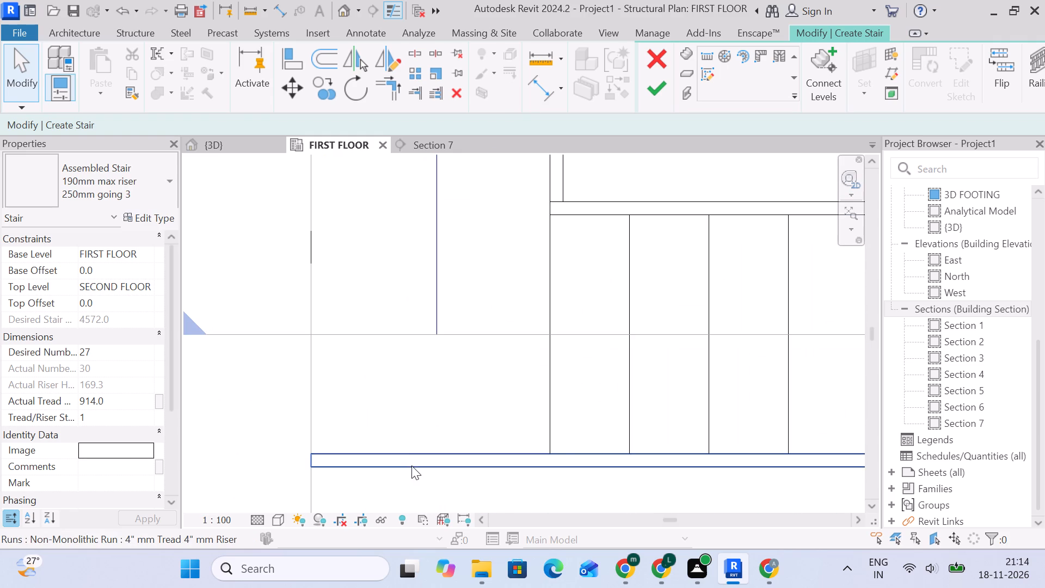
pyautogui.click(414, 464)
pyautogui.scroll(-5, 463, 446)
pyautogui.press('Delete')
pyautogui.scroll(-5, 567, 449)
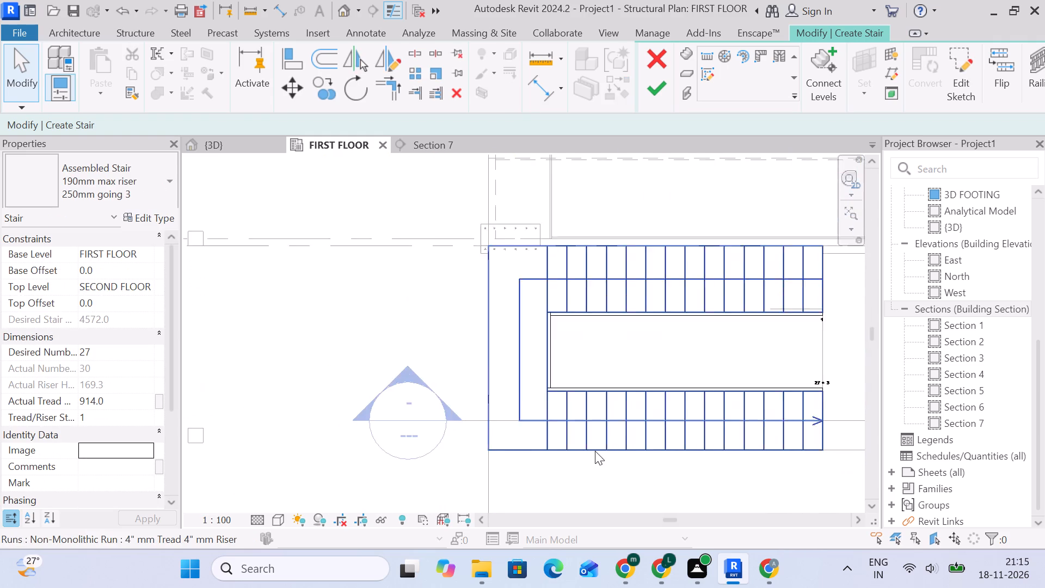
# Finish the stair edit with the outer stringers removed and dismiss the railing warning.
pyautogui.moveTo(587, 451); pyautogui.dragTo(424, 431, button='middle')
pyautogui.click(748, 289)
pyautogui.scroll(-1, 714, 282)
pyautogui.click(662, 92)
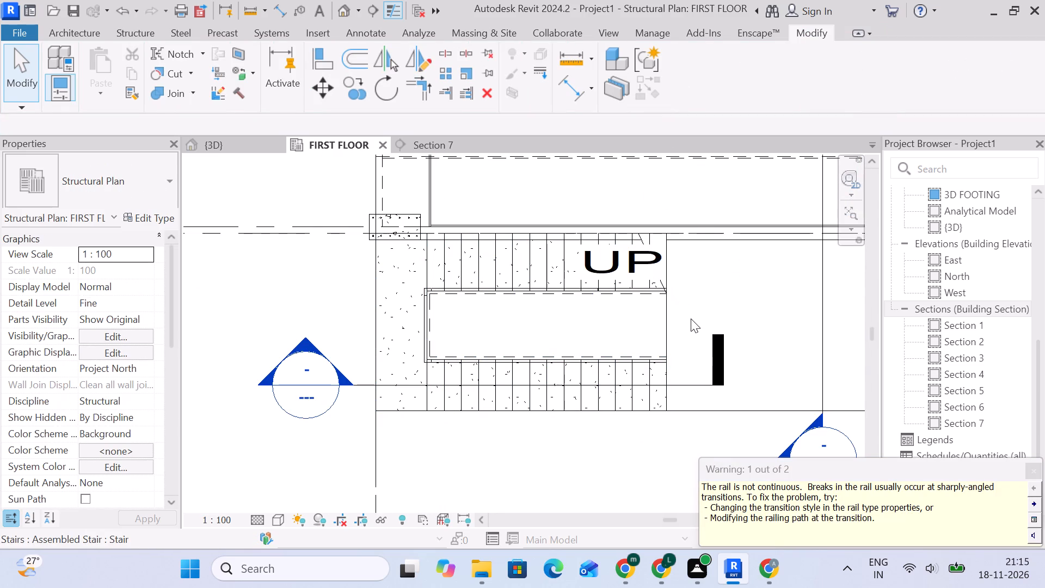
pyautogui.click(709, 300)
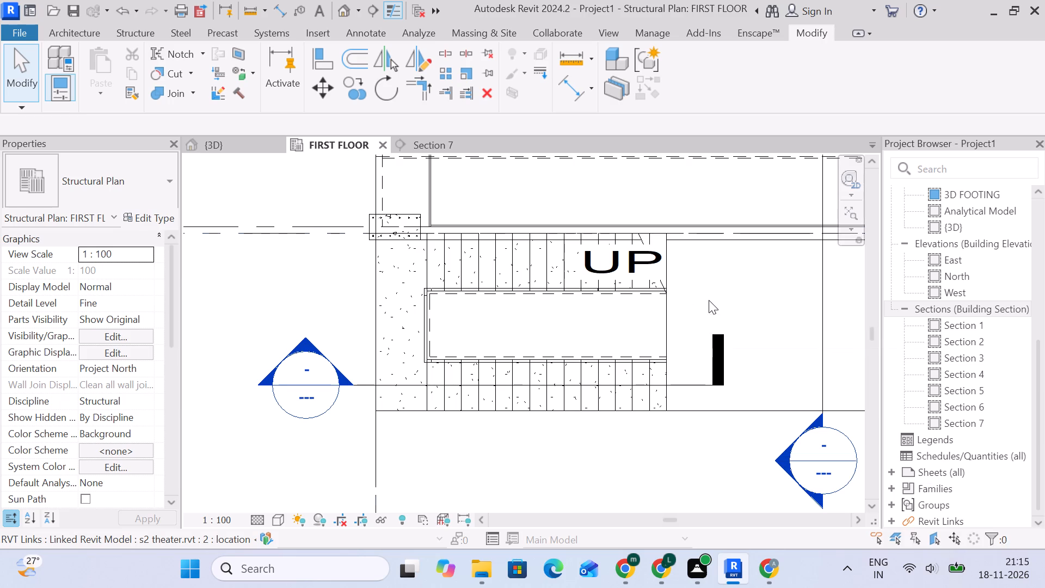
# Reopen the U-shaped stair for editing and delete the inner stringer along the column-side flight.
pyautogui.moveTo(225, 291); pyautogui.dragTo(234, 291)
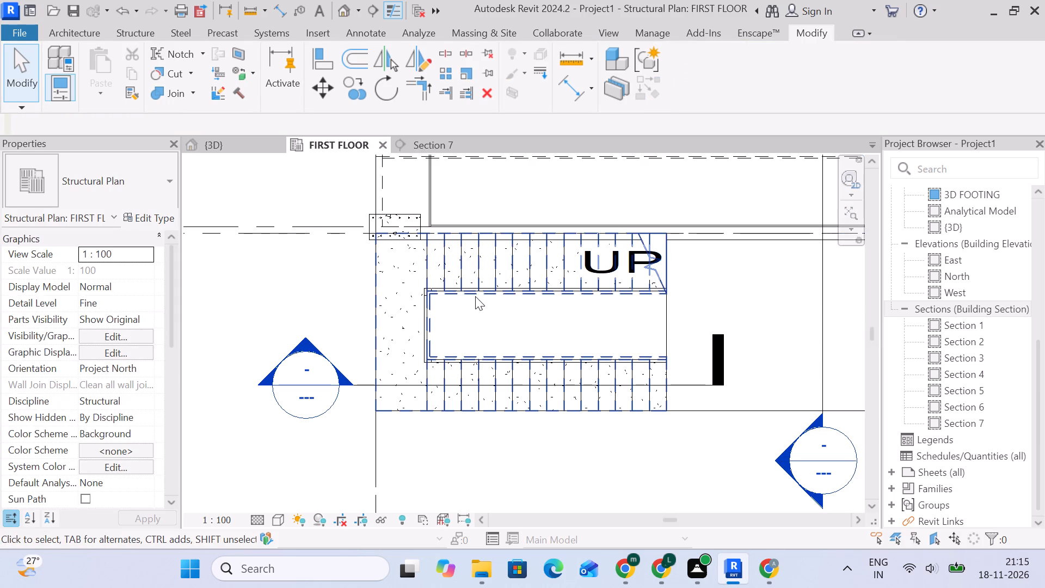
pyautogui.click(477, 292)
pyautogui.click(695, 82)
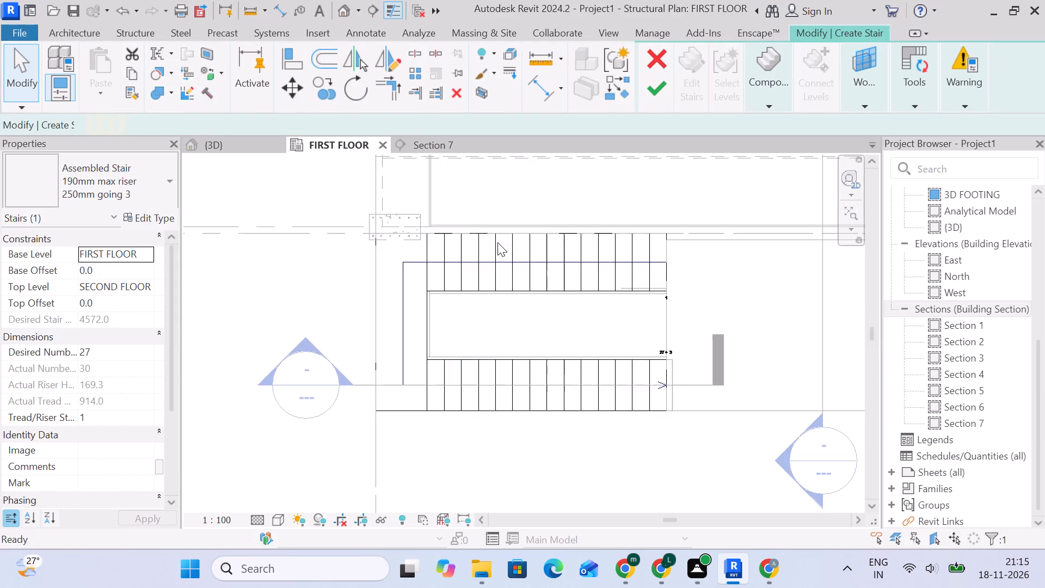
pyautogui.scroll(4, 482, 274)
pyautogui.click(470, 306)
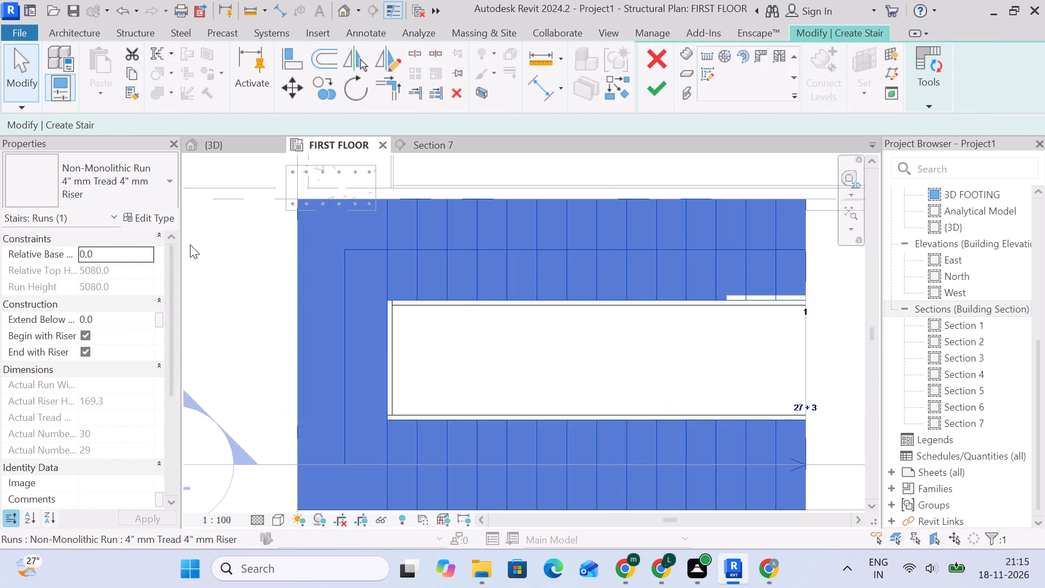
pyautogui.click(190, 244)
pyautogui.scroll(4, 379, 314)
pyautogui.click(454, 302)
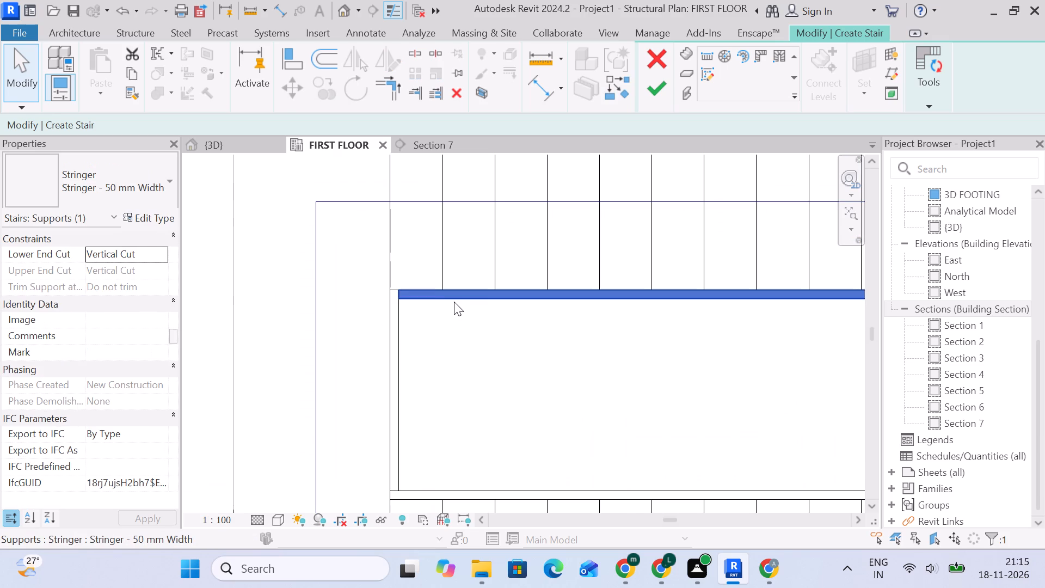
pyautogui.press('Delete')
# Delete the inner stringers along the landing edge and the flight farthest from the column.
pyautogui.click(401, 336)
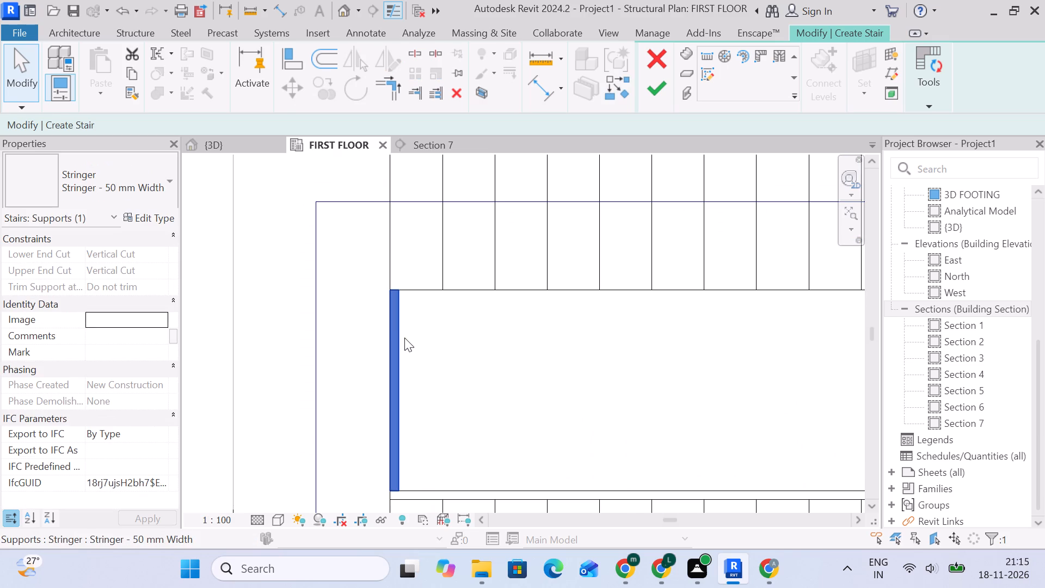
pyautogui.moveTo(491, 415); pyautogui.dragTo(460, 286, button='middle')
pyautogui.press('Delete')
pyautogui.click(433, 365)
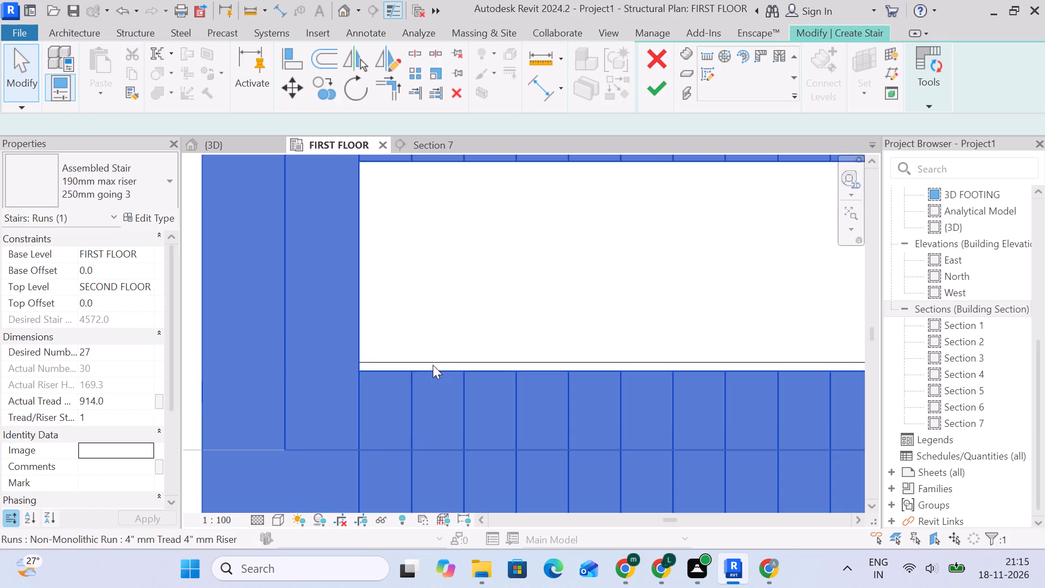
pyautogui.click(469, 287)
pyautogui.click(456, 356)
pyautogui.press('Delete')
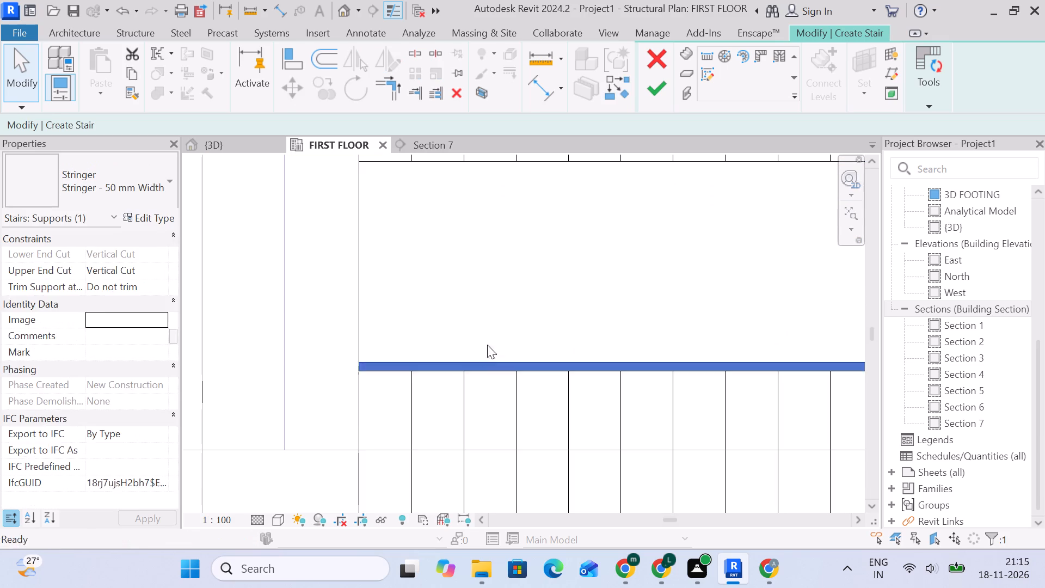
# Finish the stair edit with the inner stringers removed.
pyautogui.scroll(-6, 512, 321)
pyautogui.click(474, 364)
pyautogui.scroll(-5, 514, 356)
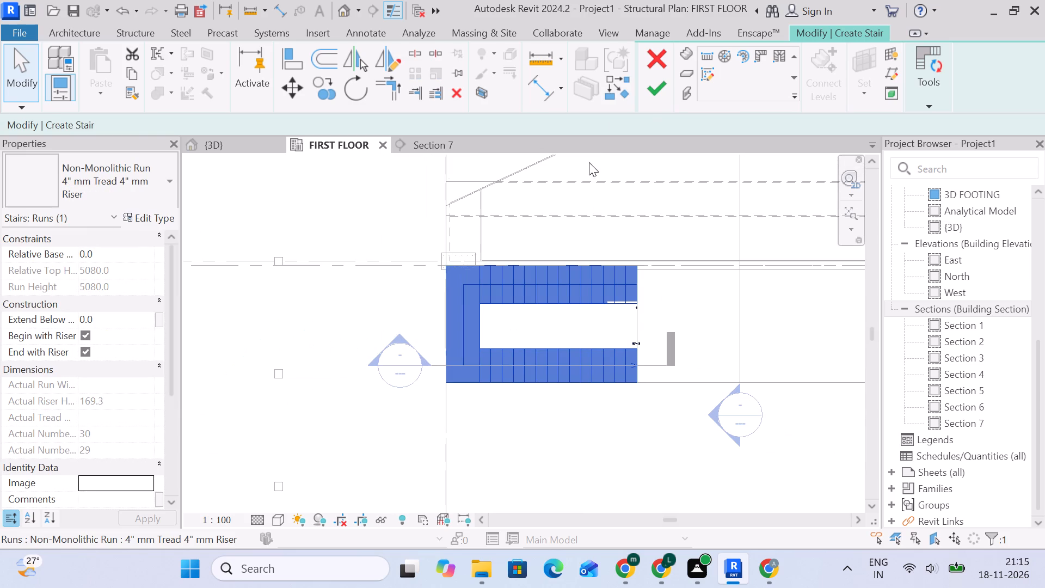
pyautogui.click(662, 91)
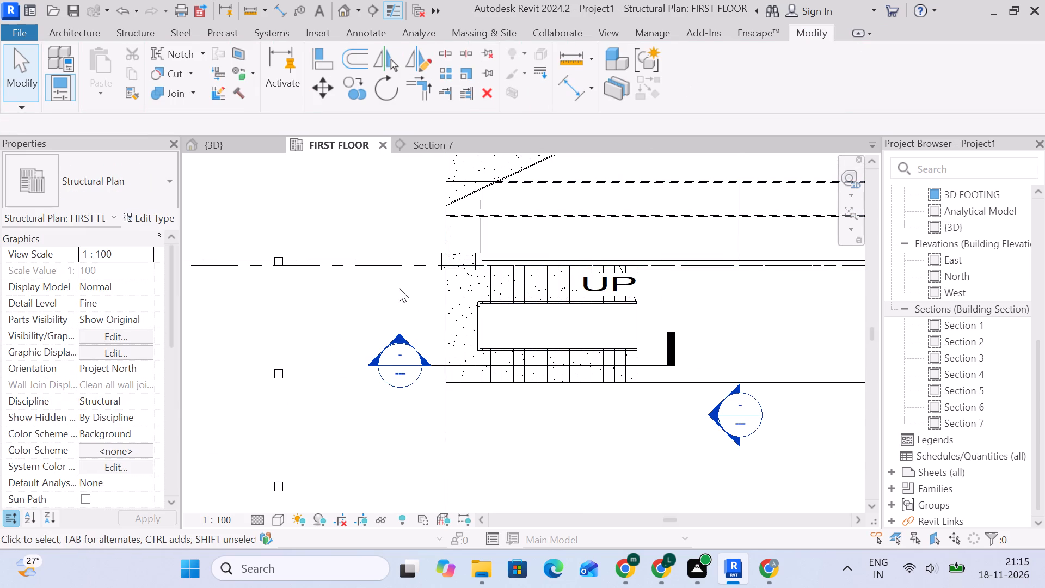
# Inspect the finished stair's landing, treads and stairwell edges in the FIRST FLOOR plan.
pyautogui.click(399, 288)
pyautogui.scroll(9, 481, 305)
pyautogui.scroll(-2, 511, 322)
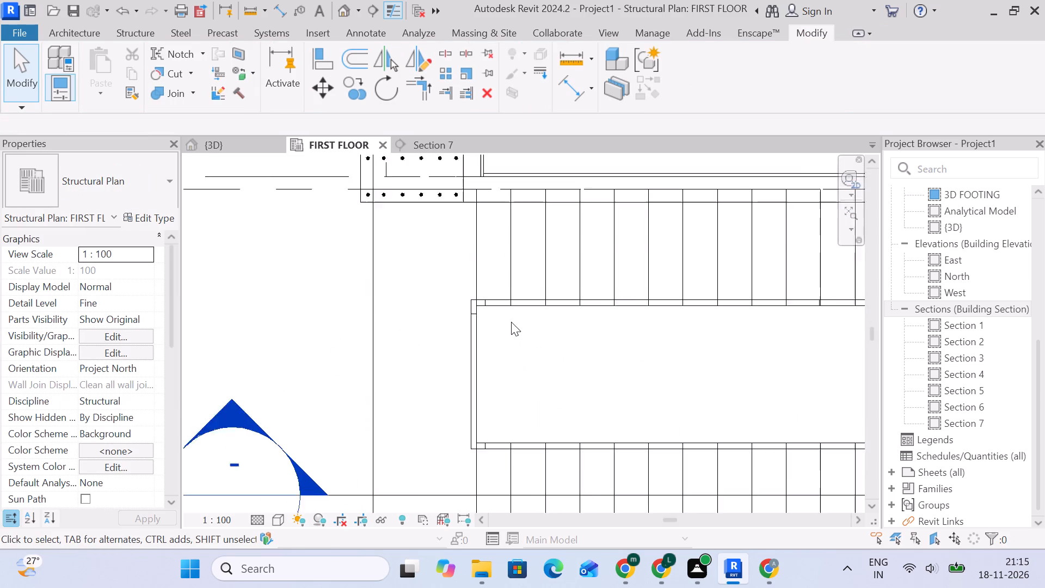
pyautogui.scroll(-3, 511, 322)
pyautogui.moveTo(556, 352); pyautogui.dragTo(476, 317, button='middle')
pyautogui.scroll(-5, 476, 313)
pyautogui.moveTo(469, 317); pyautogui.dragTo(451, 317, button='middle')
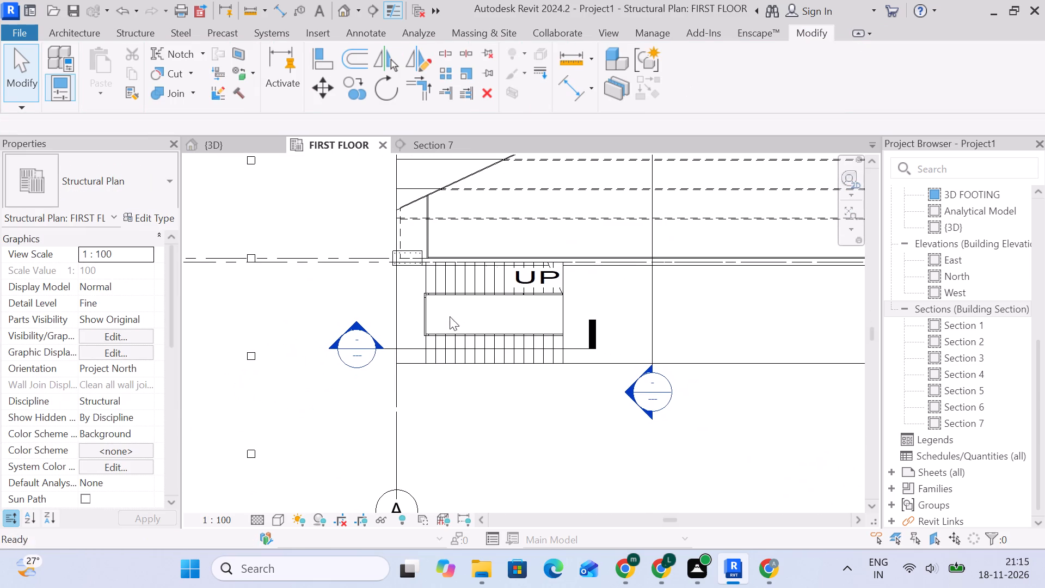
# Examine the stair's flights, landing and railings in the {3D} view from the front corner of the building.
pyautogui.moveTo(218, 127); pyautogui.dragTo(218, 133)
pyautogui.click(222, 144)
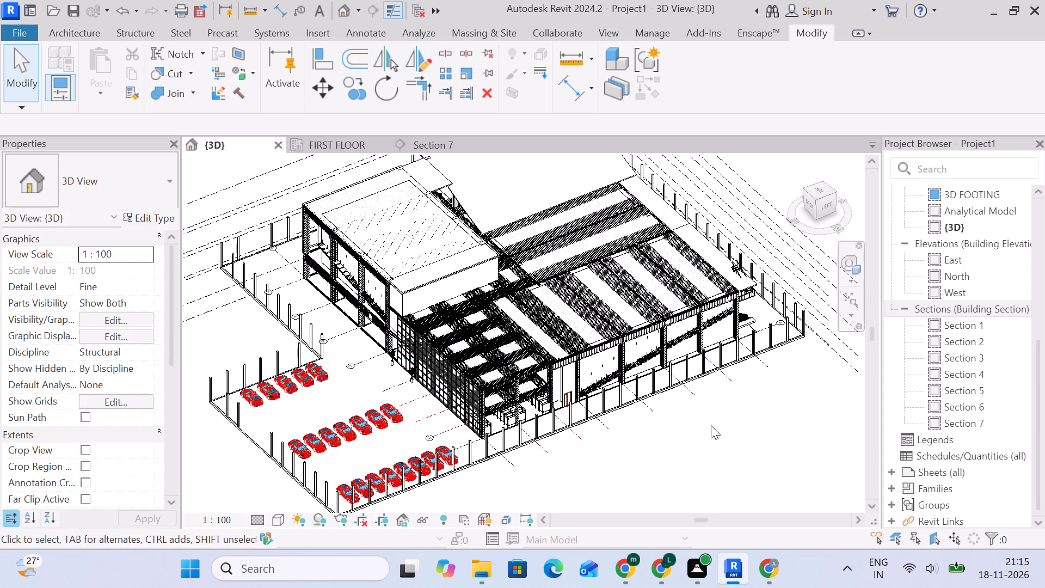
pyautogui.keyDown('shift'); pyautogui.moveTo(758, 433); pyautogui.dragTo(670, 426, button='middle'); pyautogui.keyUp('shift')
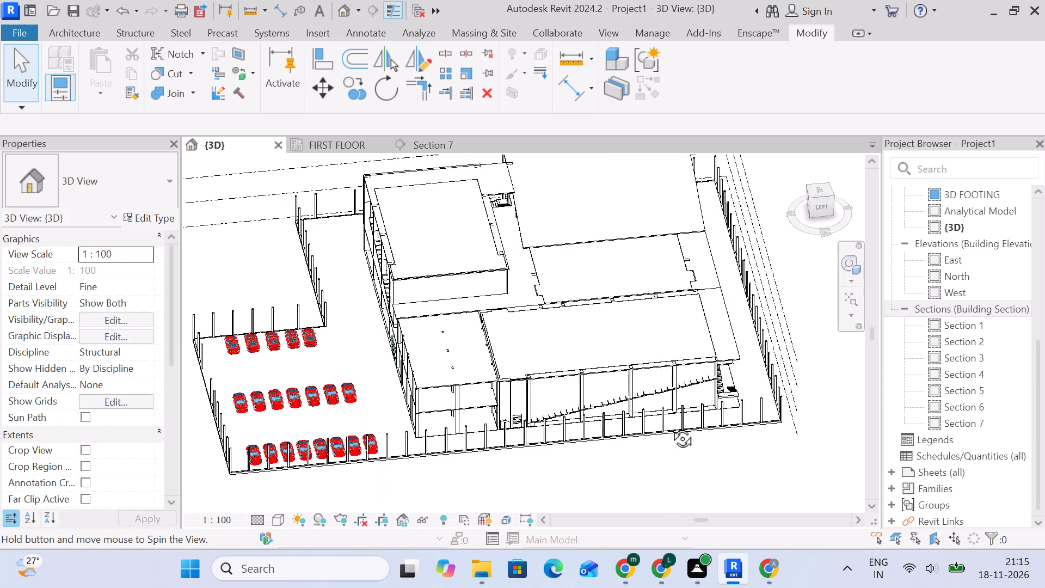
pyautogui.keyDown('shift'); pyautogui.moveTo(670, 426); pyautogui.dragTo(493, 417, button='middle'); pyautogui.keyUp('shift')
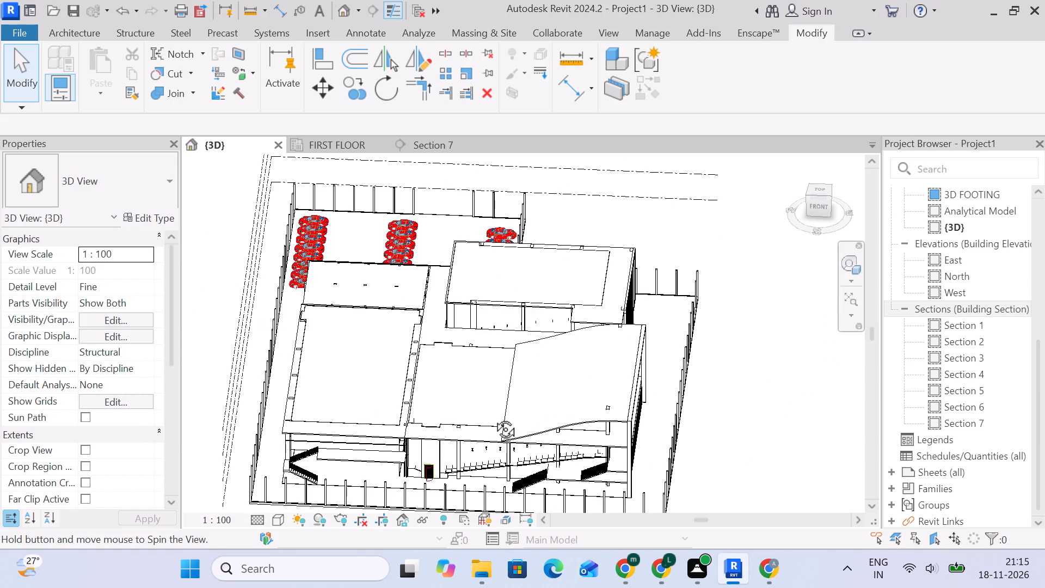
pyautogui.keyDown('shift'); pyautogui.moveTo(493, 417); pyautogui.dragTo(482, 418, button='middle'); pyautogui.keyUp('shift')
pyautogui.scroll(11, 261, 454)
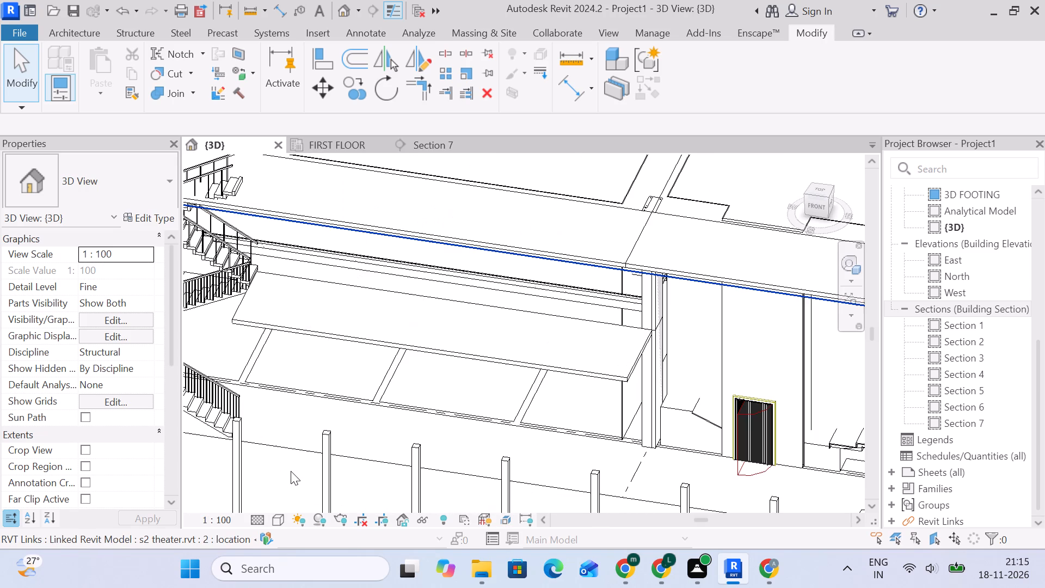
pyautogui.moveTo(307, 411); pyautogui.dragTo(534, 436, button='middle')
pyautogui.scroll(5, 360, 362)
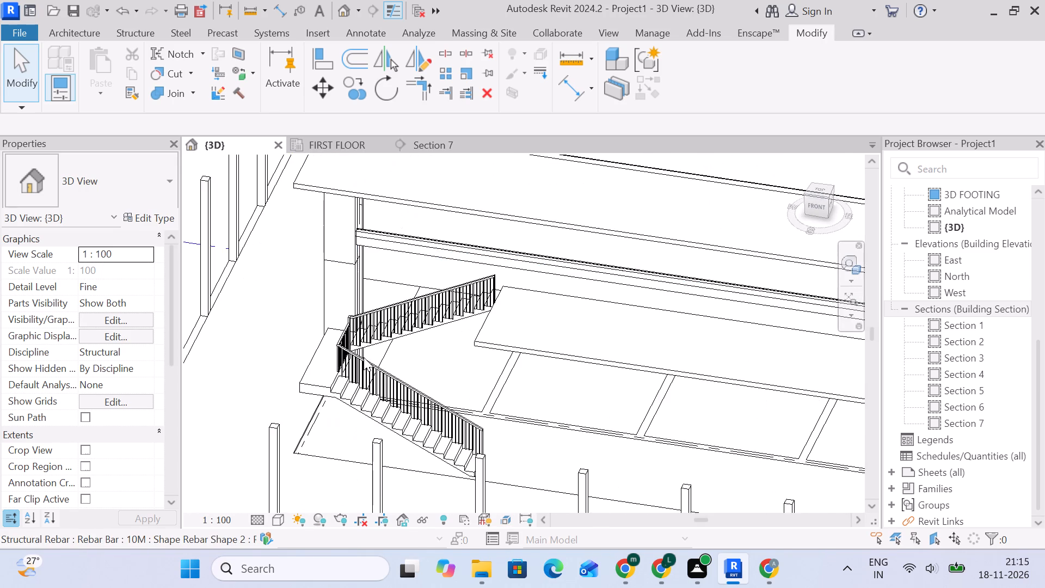
pyautogui.scroll(4, 377, 315)
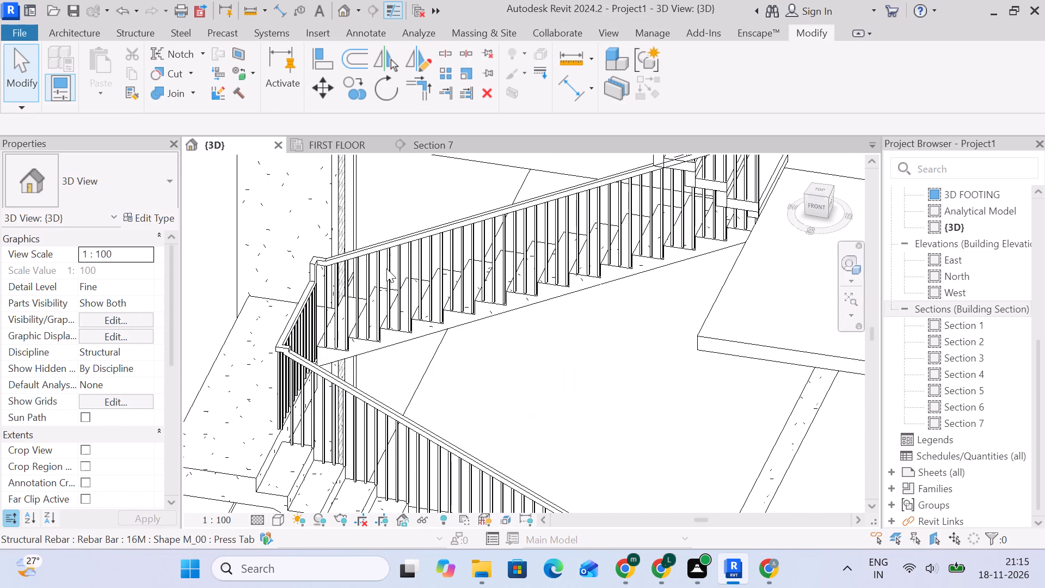
pyautogui.scroll(-5, 409, 289)
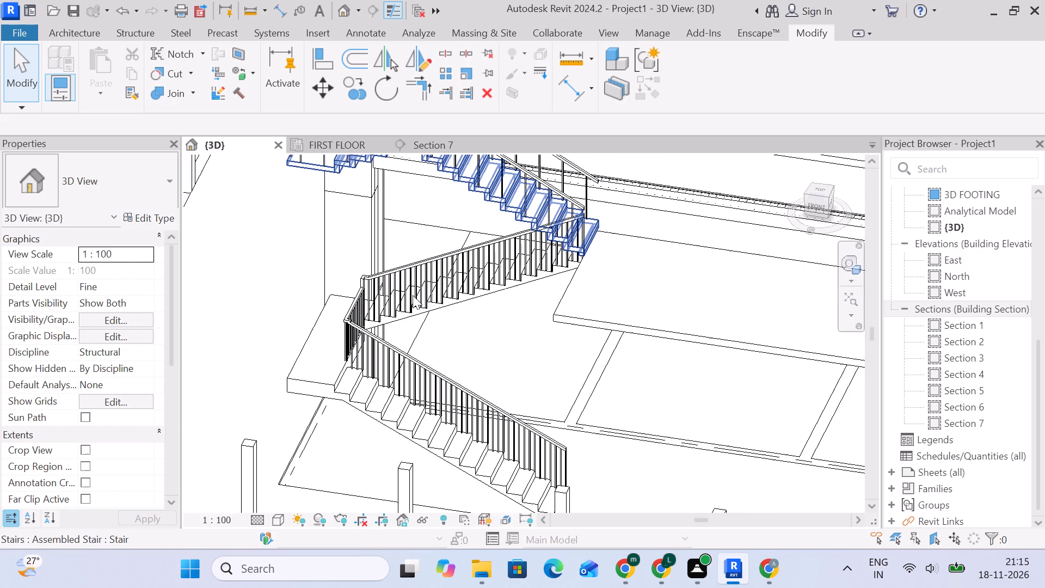
pyautogui.scroll(-4, 429, 309)
pyautogui.moveTo(429, 310); pyautogui.dragTo(376, 297, button='middle')
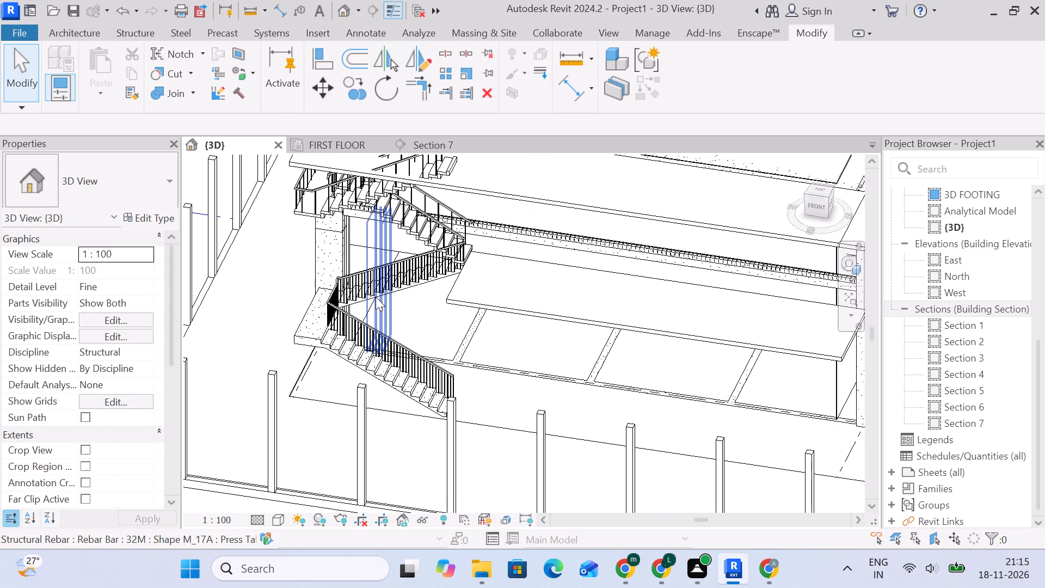
pyautogui.scroll(-4, 383, 297)
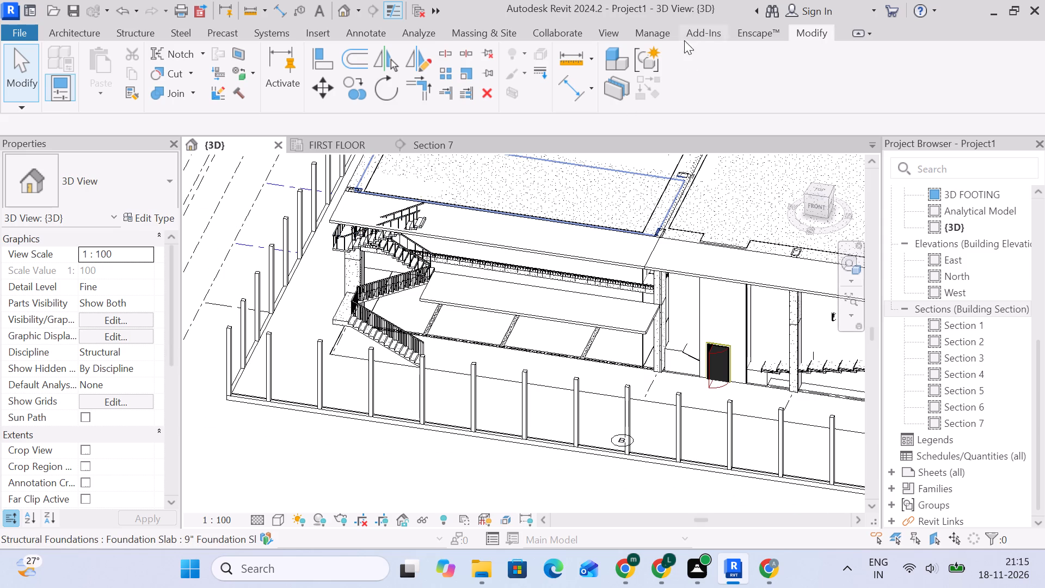
# Unload the linked Revit model s2 theater.rvt.
pyautogui.click(657, 34)
pyautogui.click(704, 78)
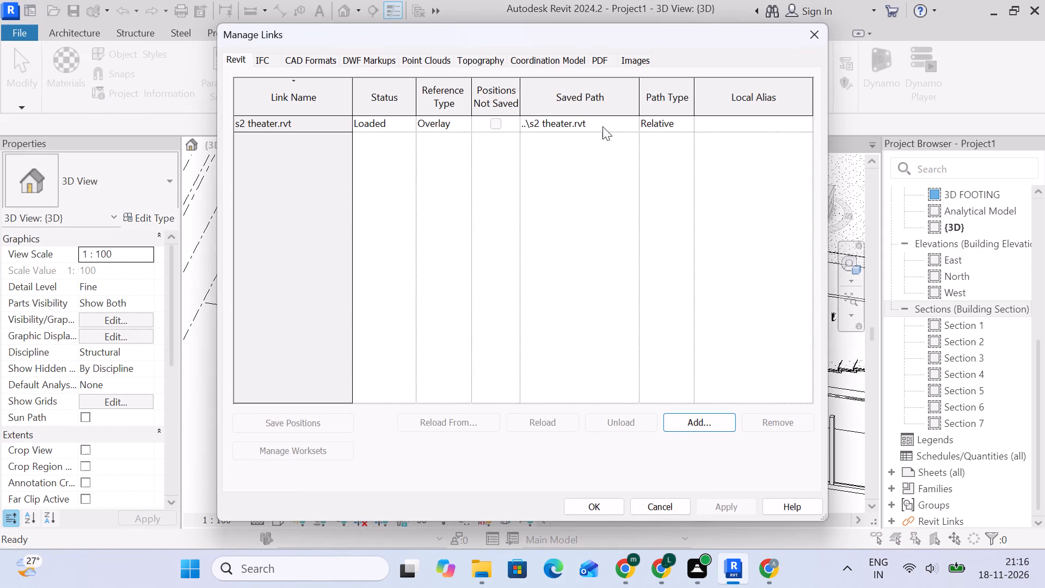
pyautogui.click(352, 124)
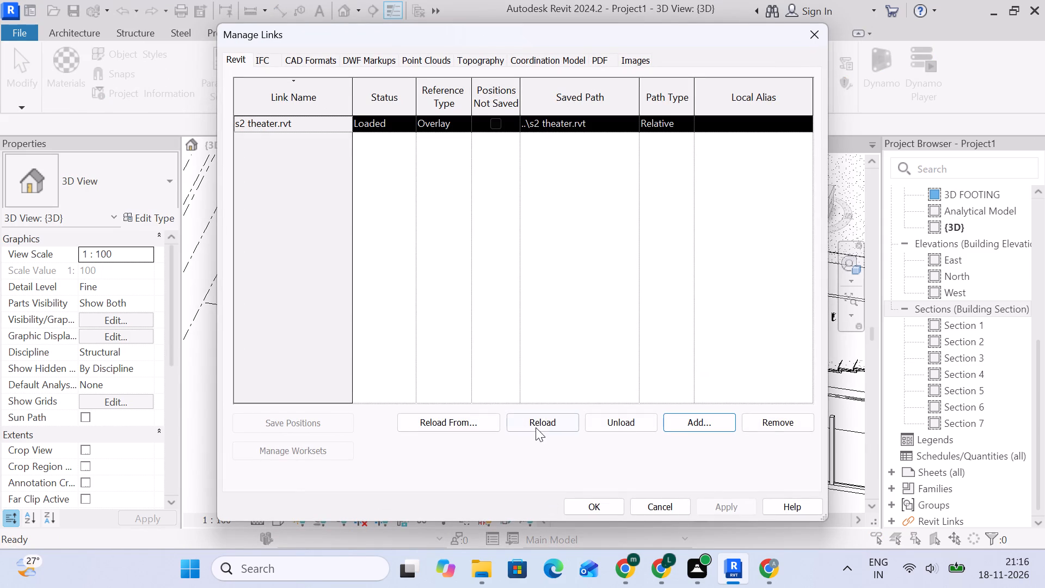
pyautogui.click(628, 430)
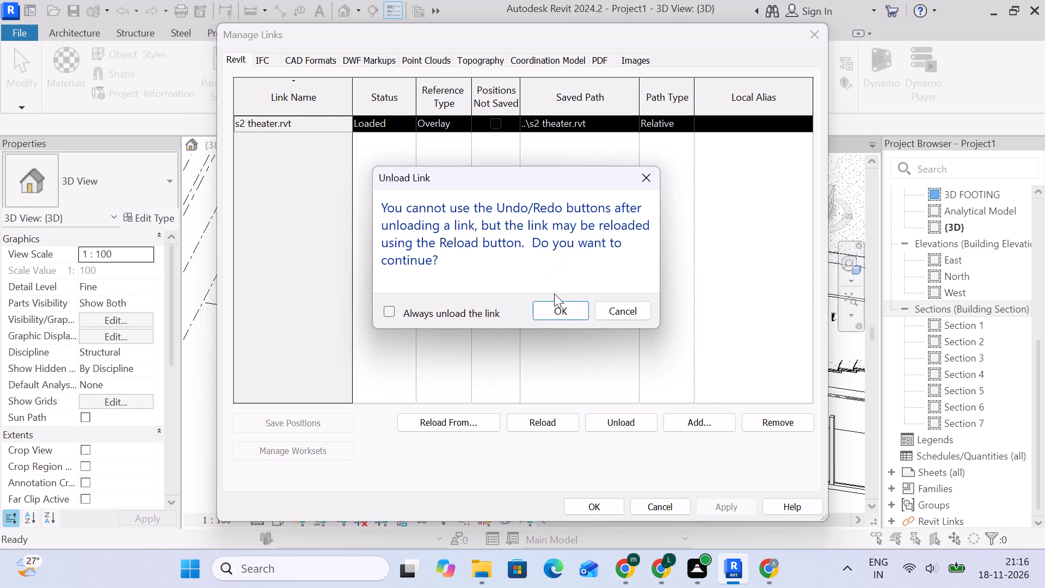
pyautogui.click(562, 308)
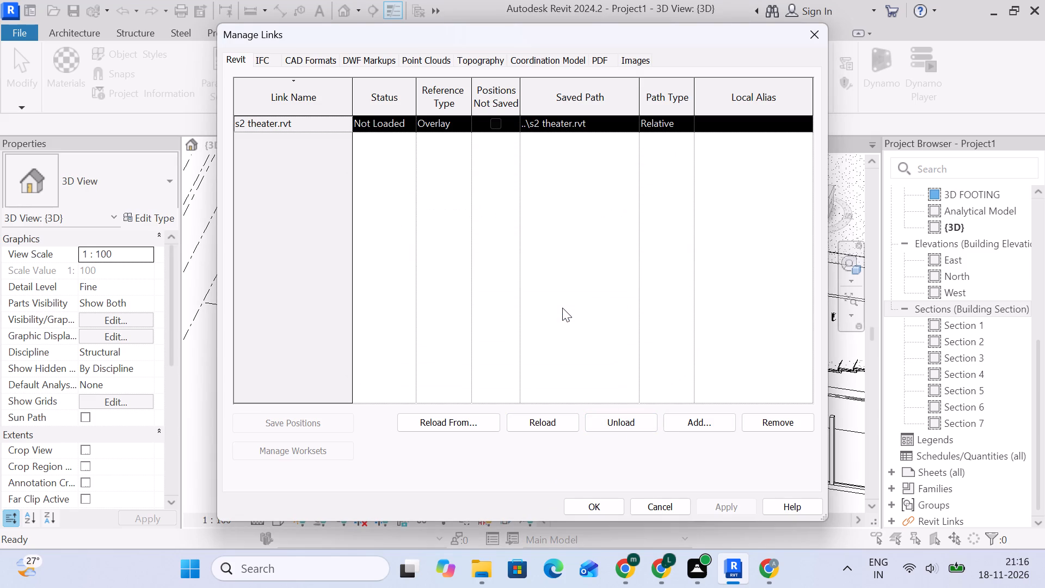
pyautogui.click(595, 501)
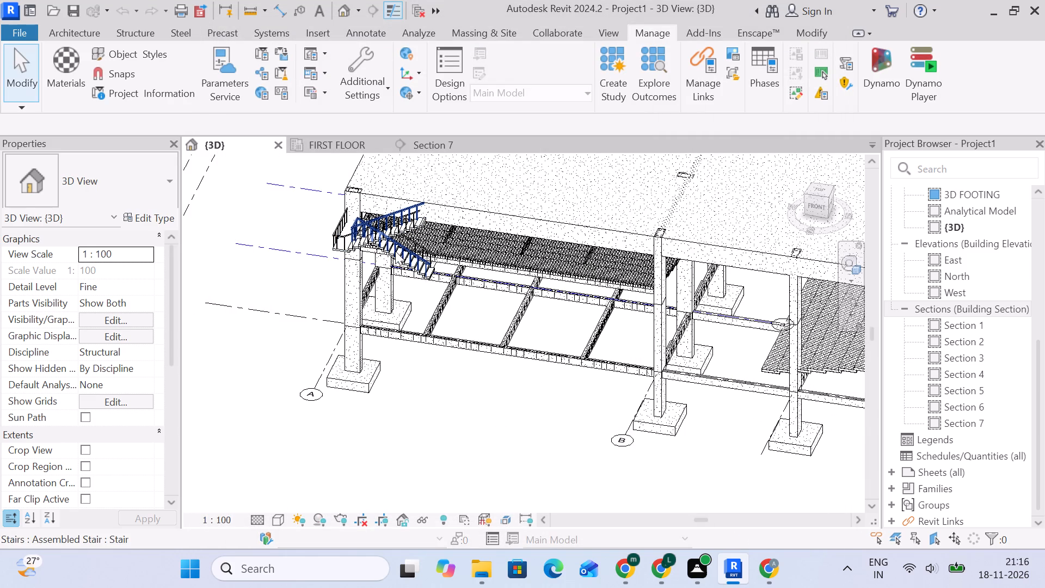
# Delete the outer and inner 900mm railings from the assembled stair near grid A.
pyautogui.scroll(6, 360, 239)
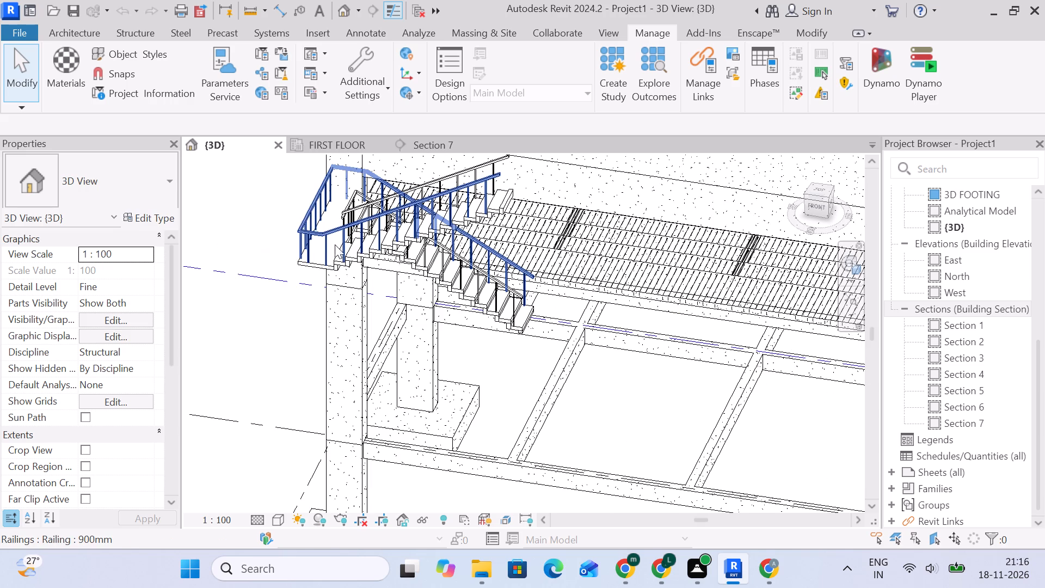
pyautogui.click(312, 249)
pyautogui.press('Delete')
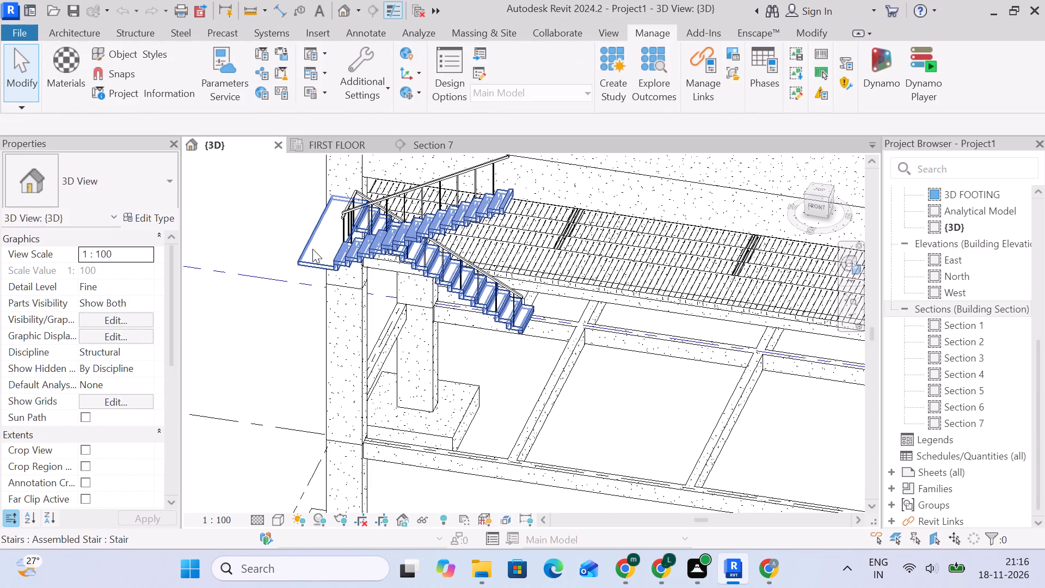
pyautogui.click(361, 226)
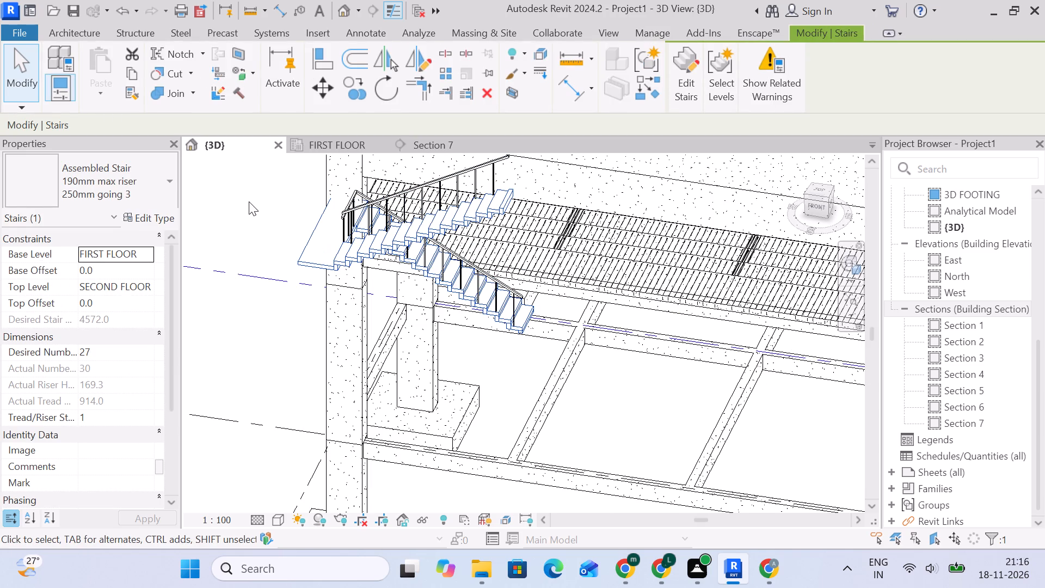
pyautogui.click(249, 201)
pyautogui.click(351, 215)
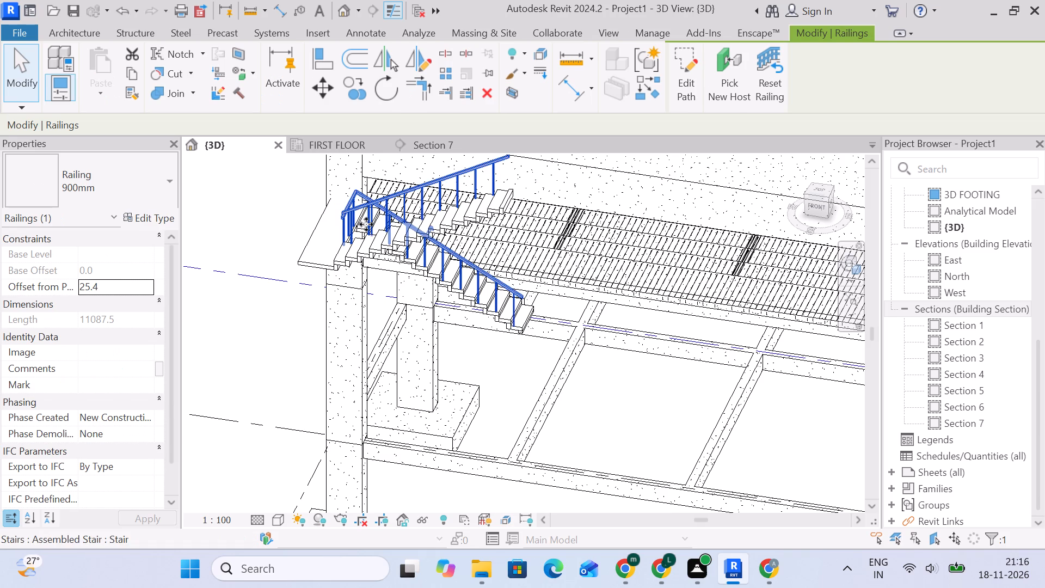
pyautogui.click(367, 224)
pyautogui.press('Delete')
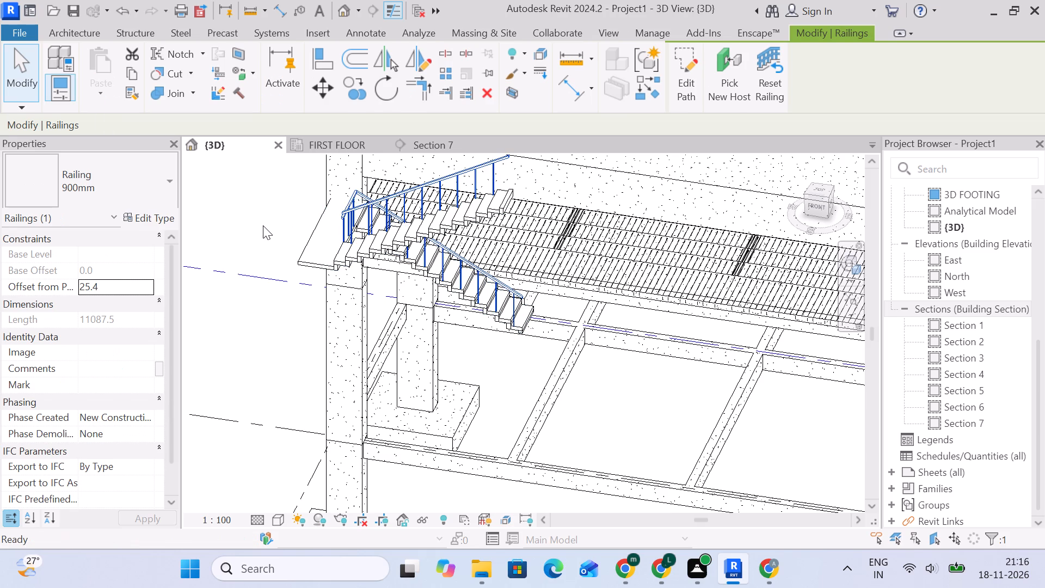
pyautogui.click(269, 222)
# Review the warnings related to the assembled stair near grid A.
pyautogui.click(330, 243)
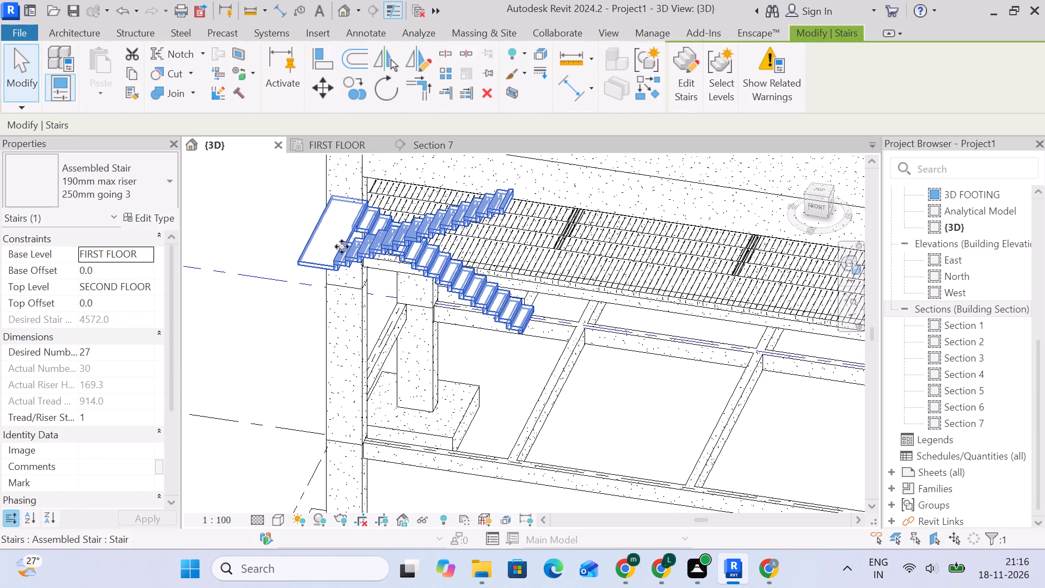
pyautogui.click(770, 76)
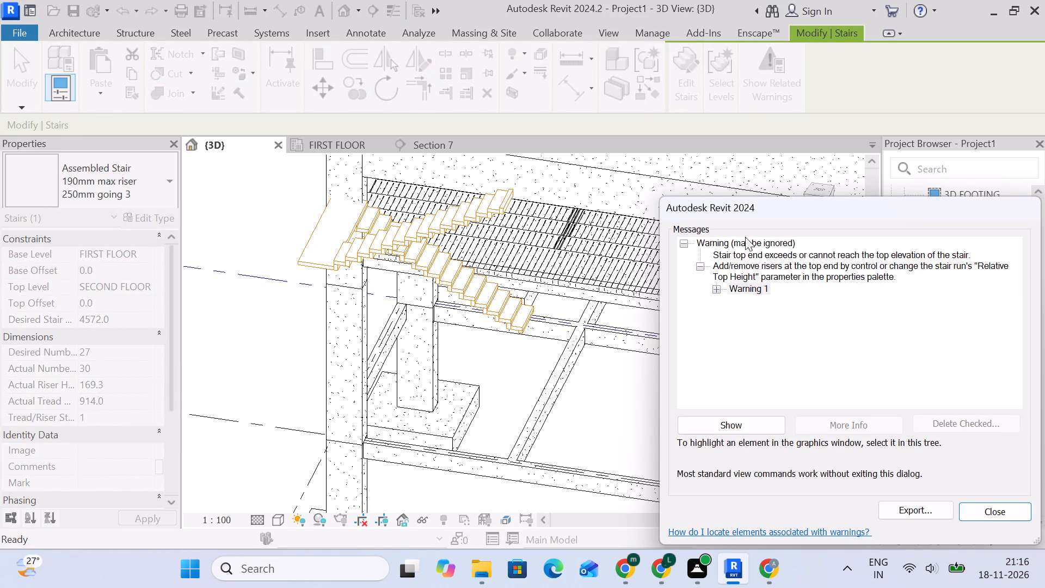
pyautogui.click(1004, 516)
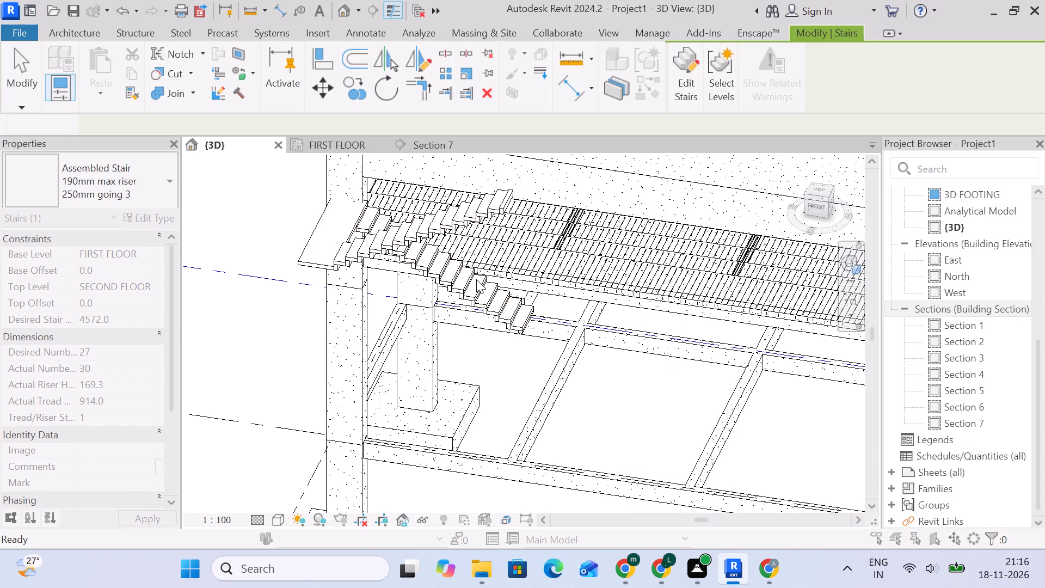
# In the FIRST FLOOR plan, set the assembled stair's base level to GROUND FLOOR and its top level to FIRST FLOOR.
pyautogui.click(325, 150)
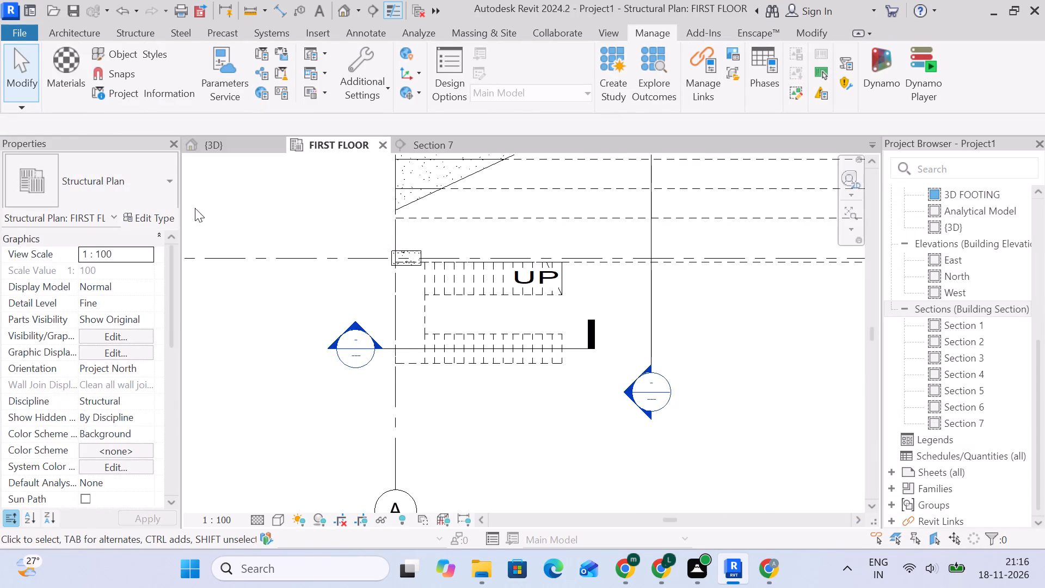
pyautogui.click(496, 364)
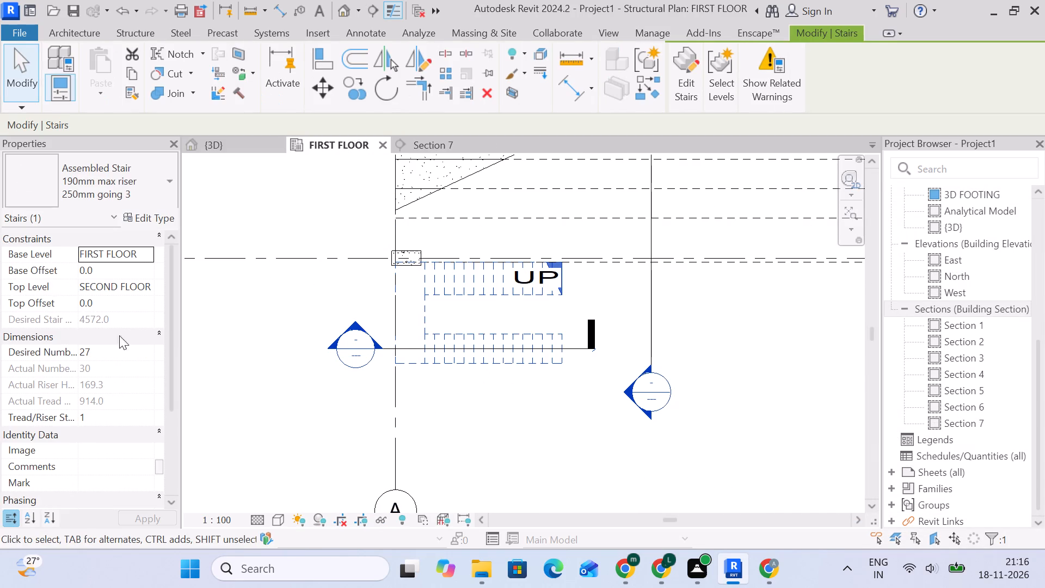
pyautogui.click(146, 254)
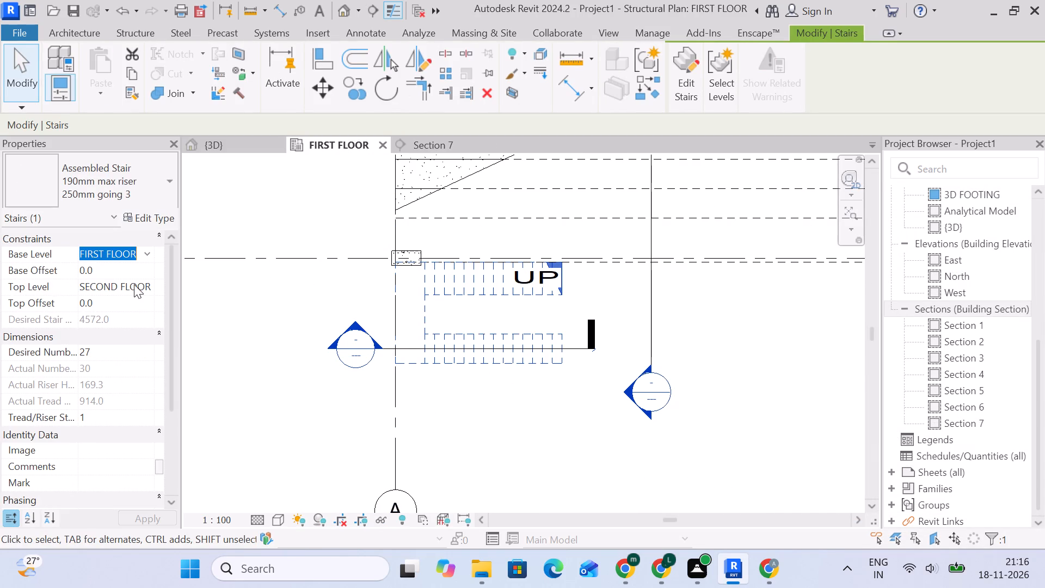
pyautogui.click(133, 284)
pyautogui.click(152, 285)
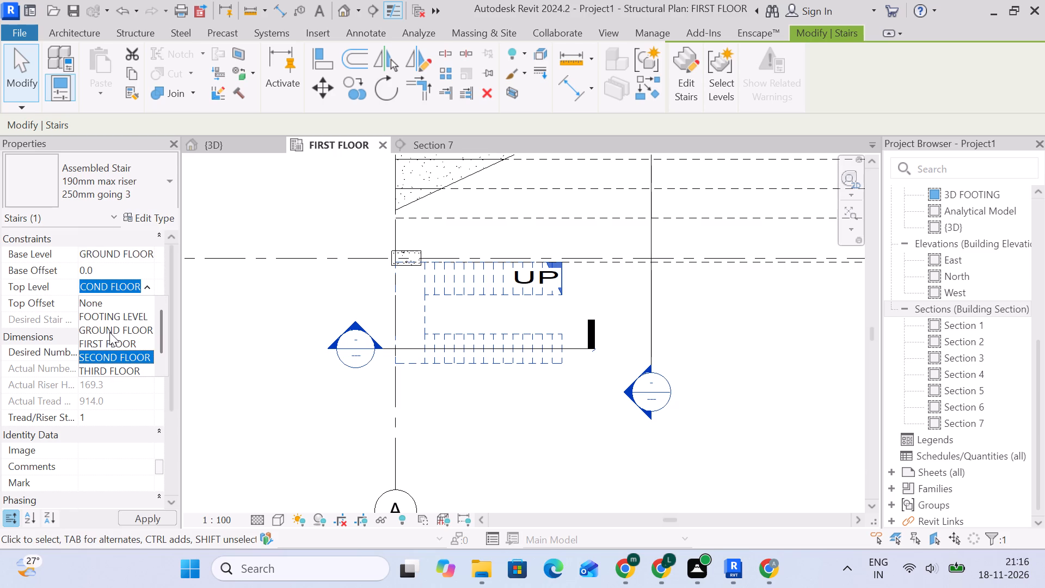
pyautogui.click(112, 344)
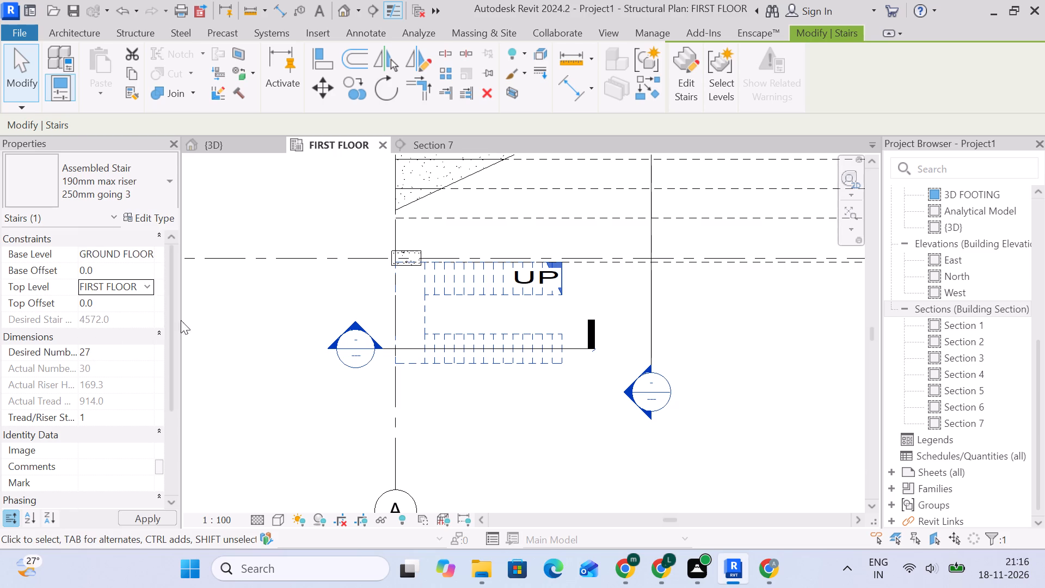
pyautogui.click(216, 338)
# Examine the stair at its new levels in the {3D} view, checking its flights and landing against the beams and column near grid A.
pyautogui.scroll(-1, 761, 290)
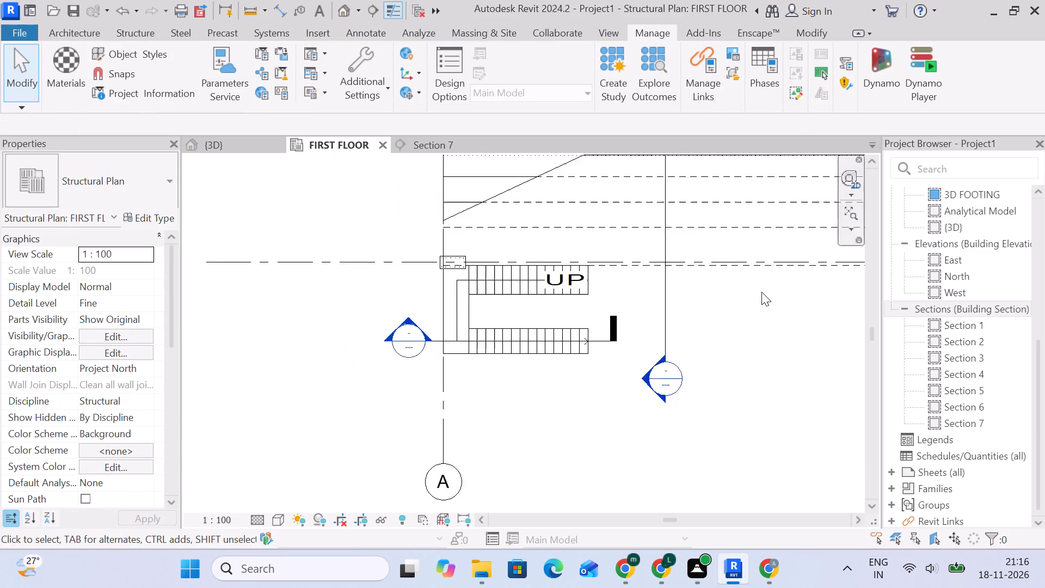
pyautogui.scroll(-2, 761, 292)
pyautogui.moveTo(715, 324); pyautogui.dragTo(671, 319, button='middle')
pyautogui.click(232, 139)
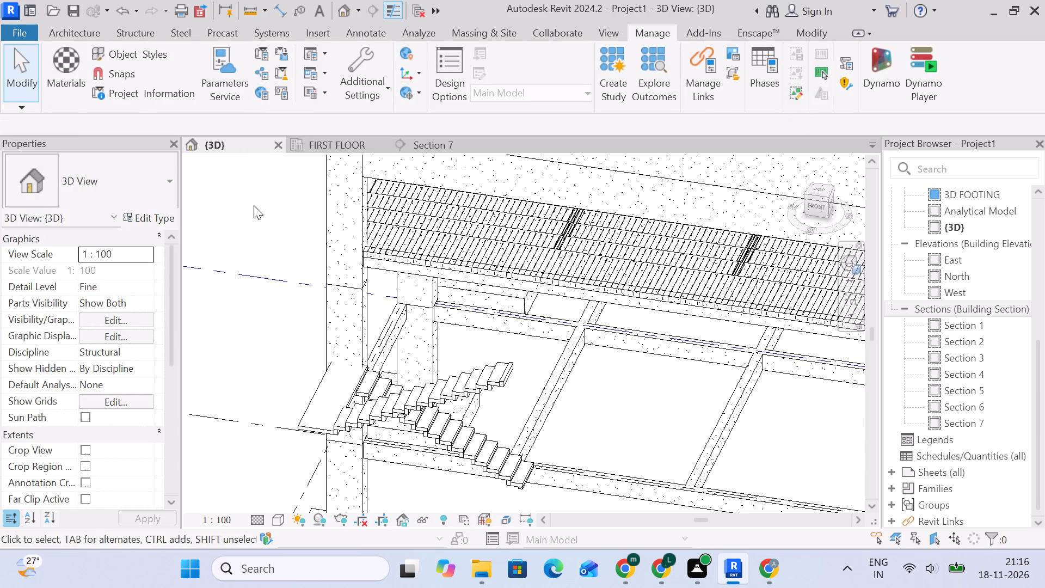
pyautogui.moveTo(426, 442); pyautogui.dragTo(408, 272, button='middle')
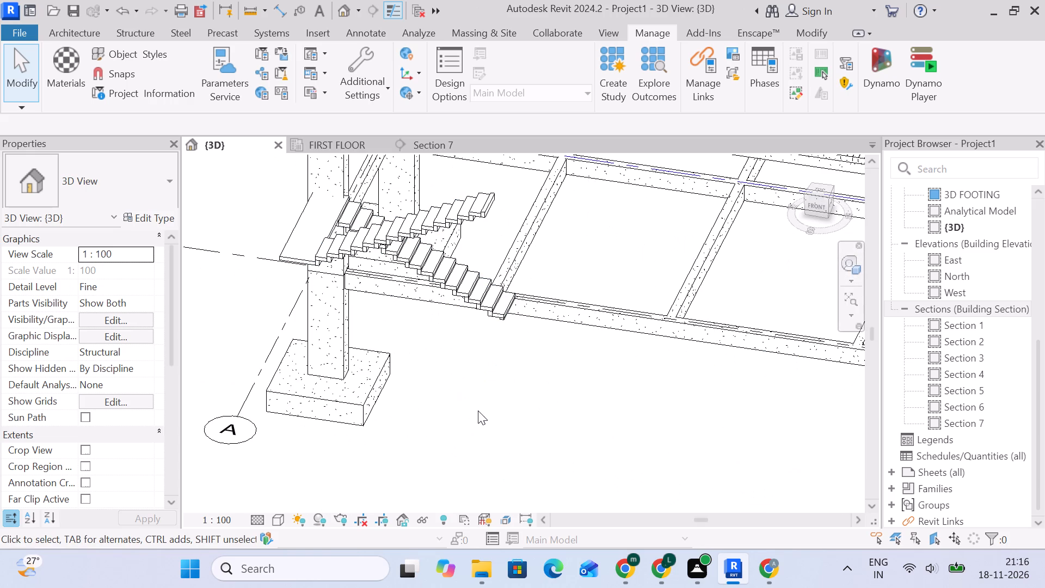
pyautogui.moveTo(491, 409); pyautogui.dragTo(499, 475, button='middle')
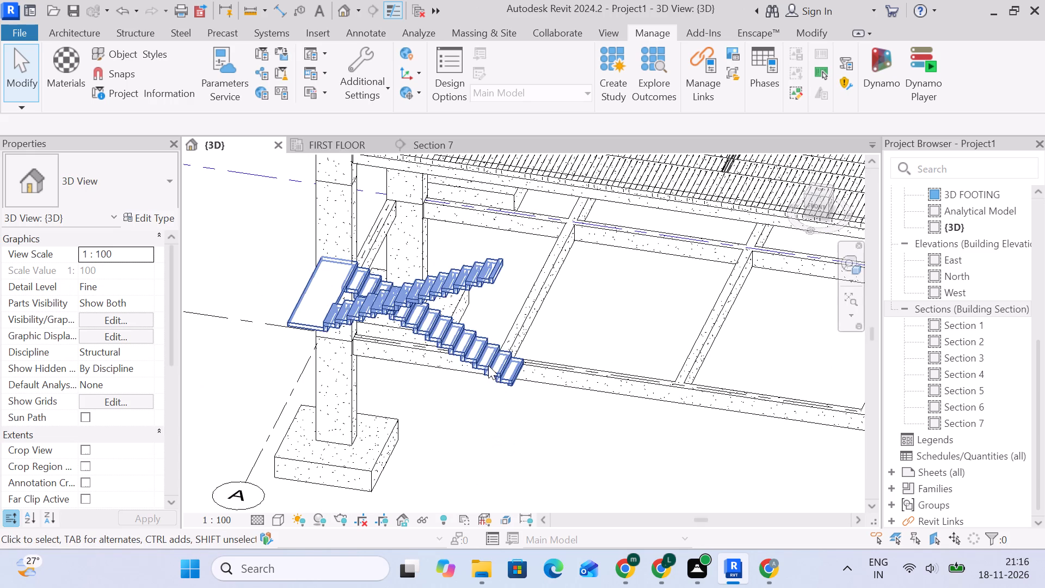
pyautogui.moveTo(489, 342); pyautogui.dragTo(374, 396, button='middle')
pyautogui.moveTo(497, 369); pyautogui.dragTo(495, 369, button='middle')
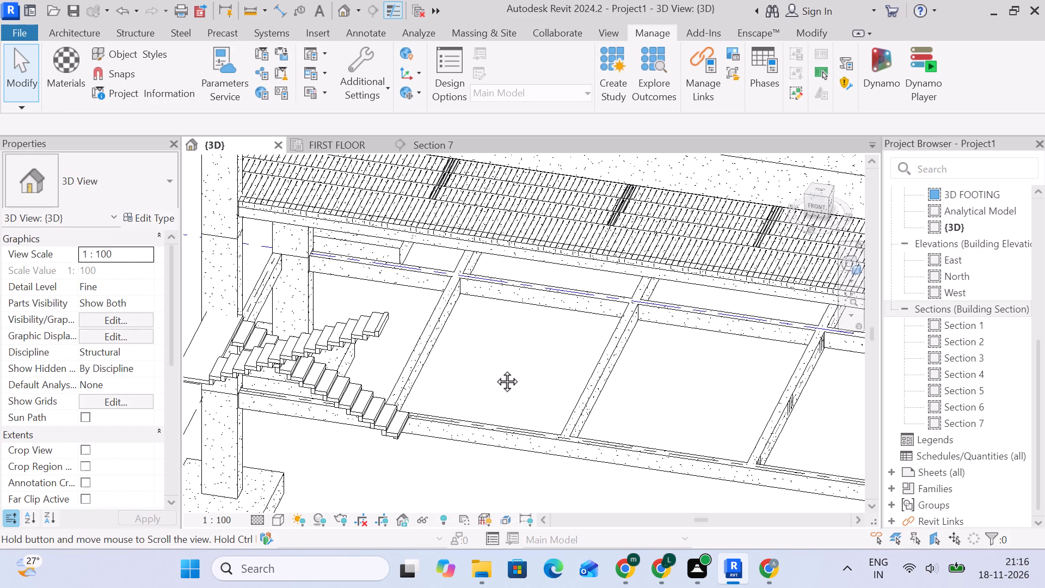
pyautogui.moveTo(495, 369); pyautogui.dragTo(419, 373, button='middle')
pyautogui.scroll(-4, 416, 366)
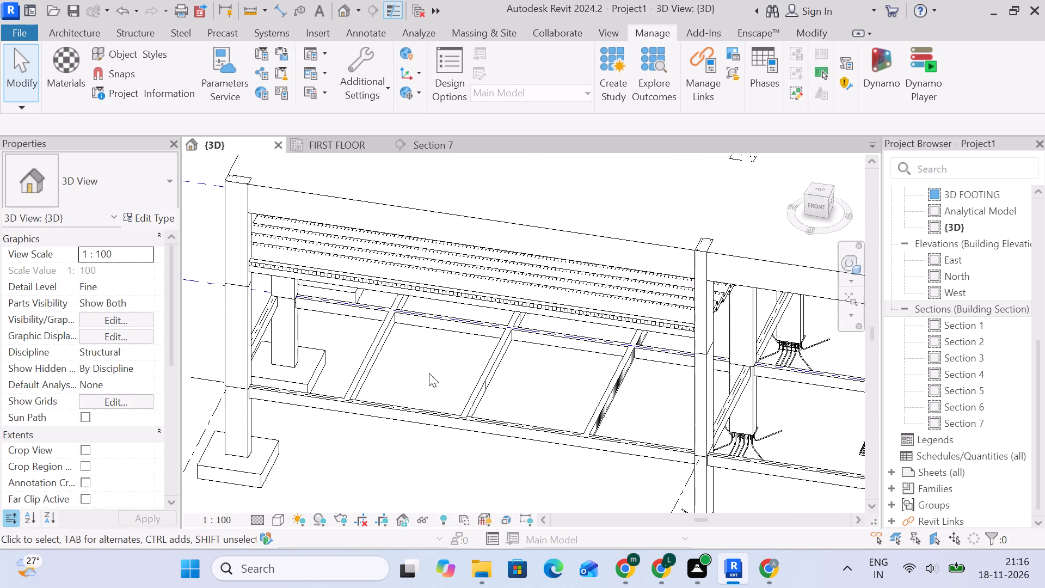
pyautogui.scroll(4, 267, 425)
pyautogui.scroll(5, 316, 395)
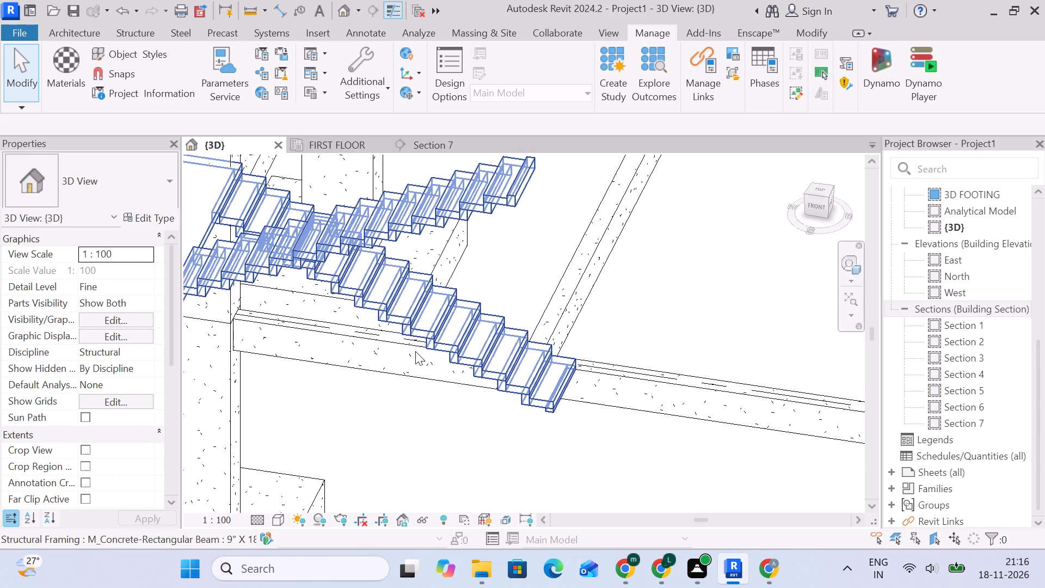
pyautogui.scroll(-4, 408, 329)
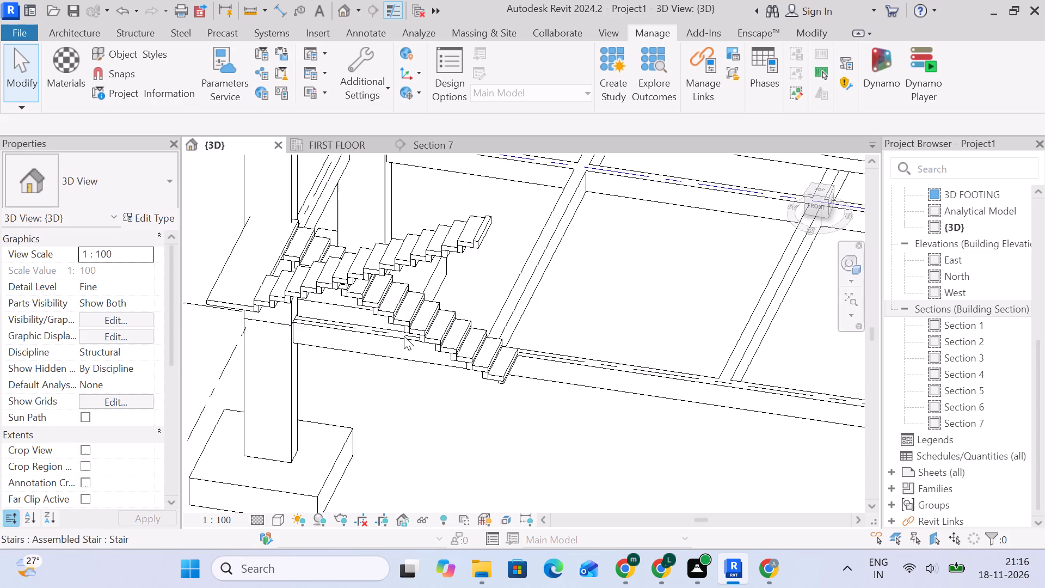
pyautogui.scroll(-4, 403, 337)
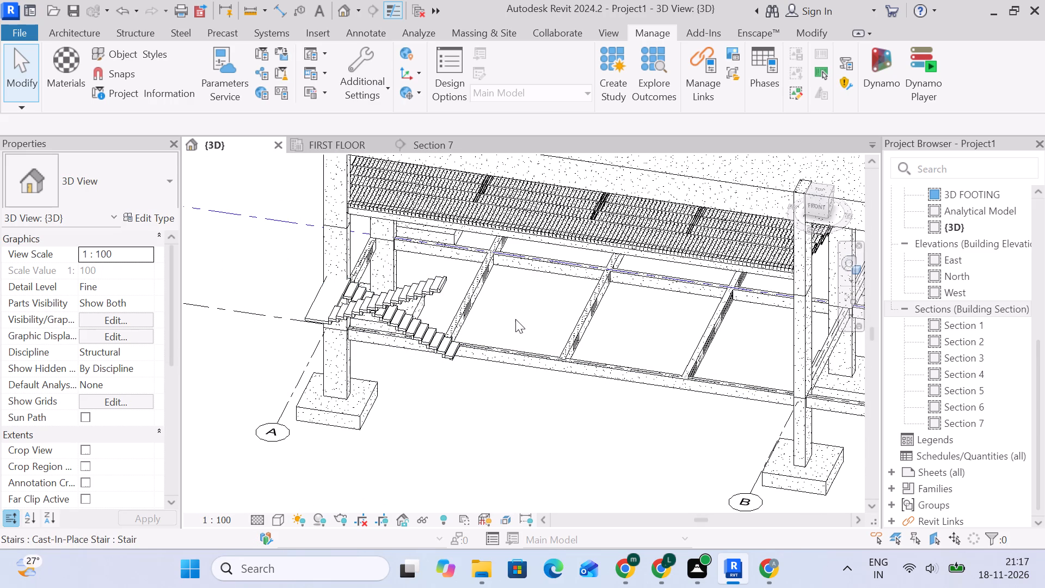
# Examine the structural frame, footings and stepped slabs in 3D from grid A past grid B to the far end of the building.
pyautogui.moveTo(516, 319); pyautogui.dragTo(420, 343, button='middle')
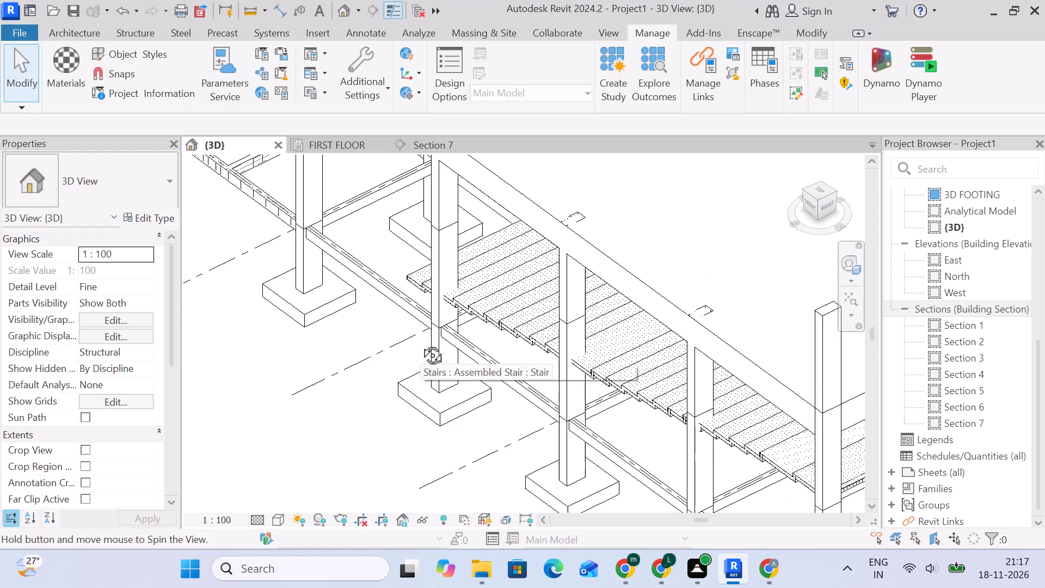
pyautogui.moveTo(420, 343); pyautogui.dragTo(481, 360, button='middle')
pyautogui.moveTo(478, 376); pyautogui.dragTo(492, 248, button='middle')
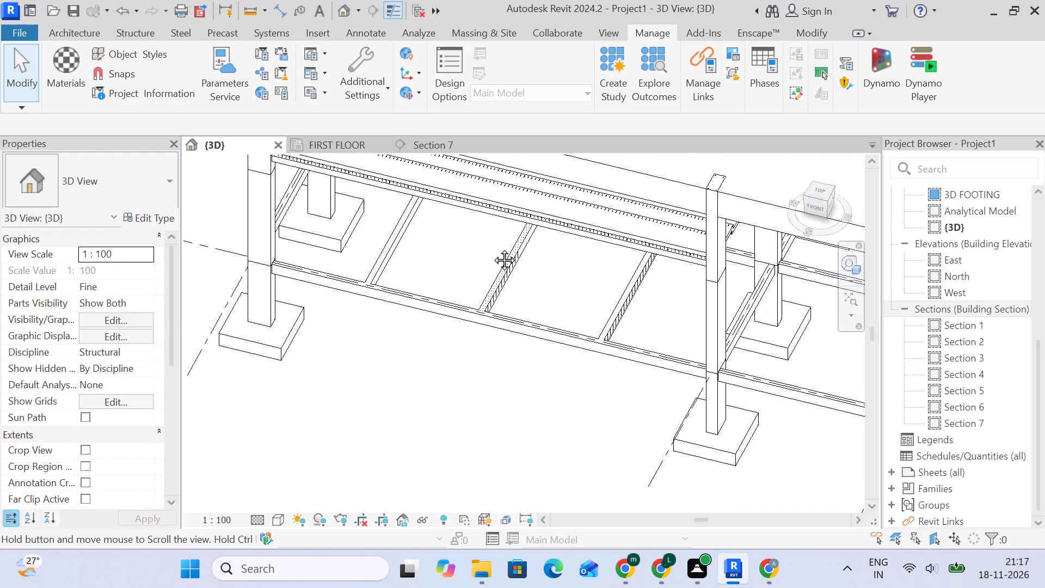
pyautogui.moveTo(451, 402); pyautogui.dragTo(391, 394, button='middle')
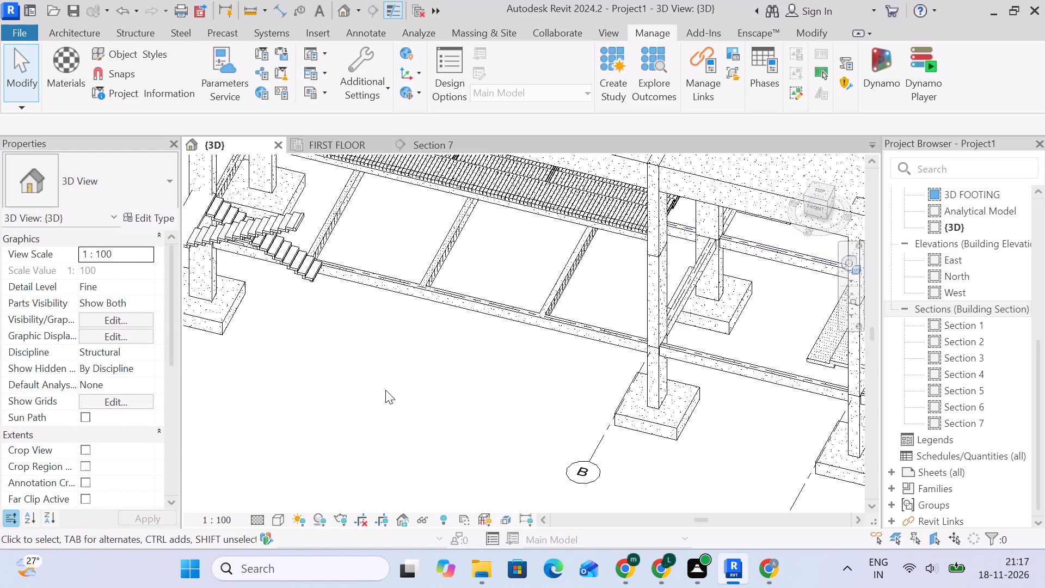
pyautogui.moveTo(356, 370); pyautogui.dragTo(363, 378, button='middle')
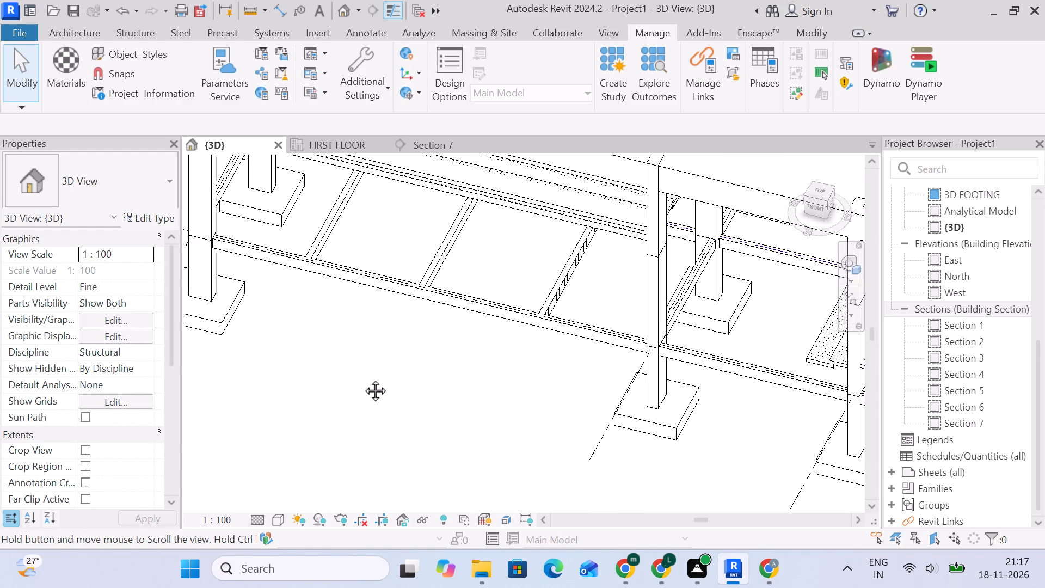
pyautogui.moveTo(363, 378); pyautogui.dragTo(213, 315, button='middle')
pyautogui.scroll(-4, 422, 362)
pyautogui.moveTo(522, 408); pyautogui.dragTo(372, 340, button='middle')
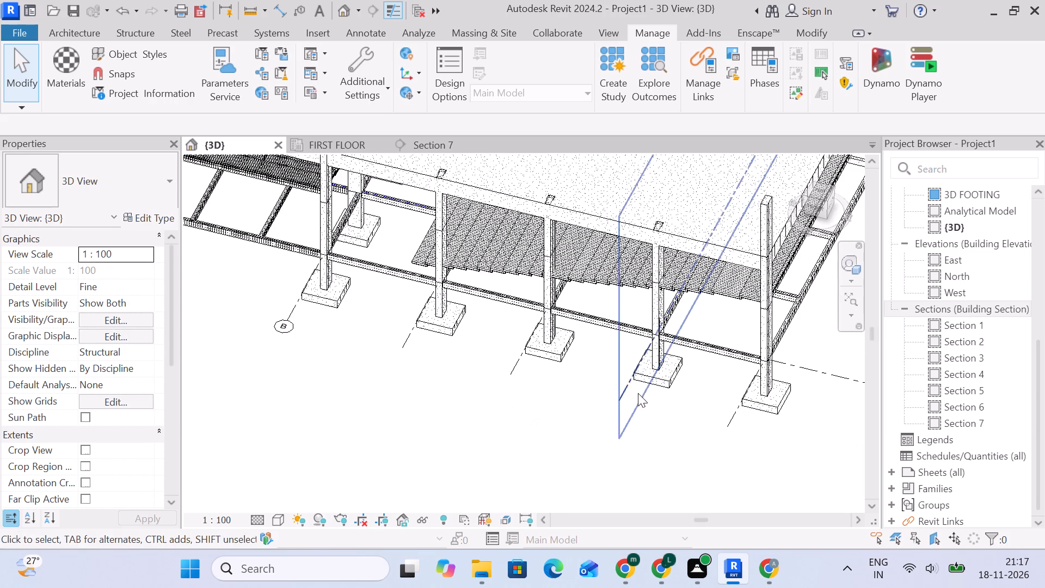
pyautogui.moveTo(643, 395); pyautogui.dragTo(533, 345, button='middle')
# From the FIRST FLOOR plan, reload the s2 theater.rvt link.
pyautogui.click(331, 142)
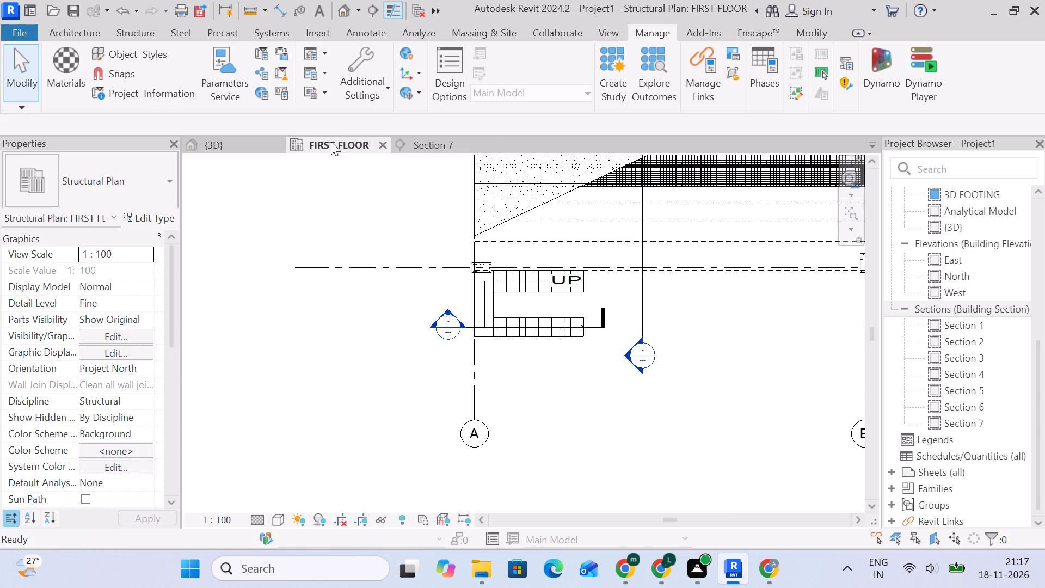
pyautogui.scroll(-4, 773, 400)
pyautogui.moveTo(783, 407); pyautogui.dragTo(442, 370, button='middle')
pyautogui.moveTo(665, 352); pyautogui.dragTo(409, 333, button='middle')
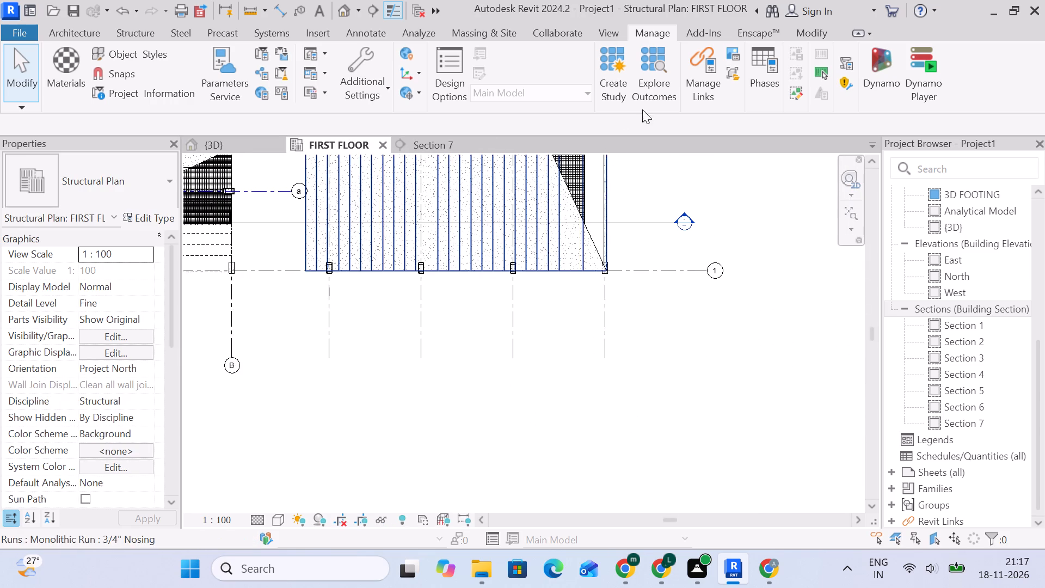
pyautogui.click(711, 81)
pyautogui.click(311, 121)
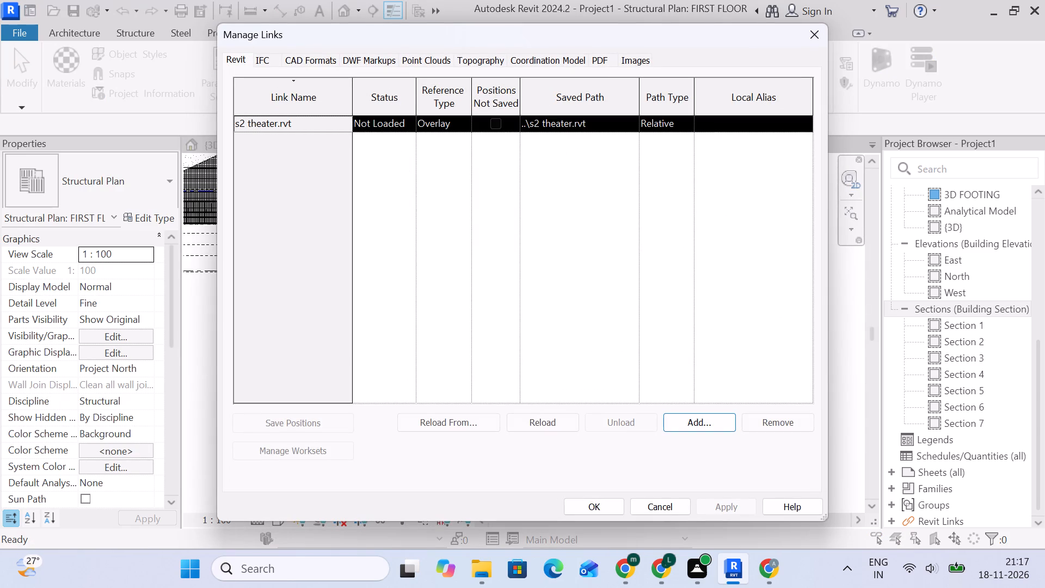
pyautogui.click(545, 419)
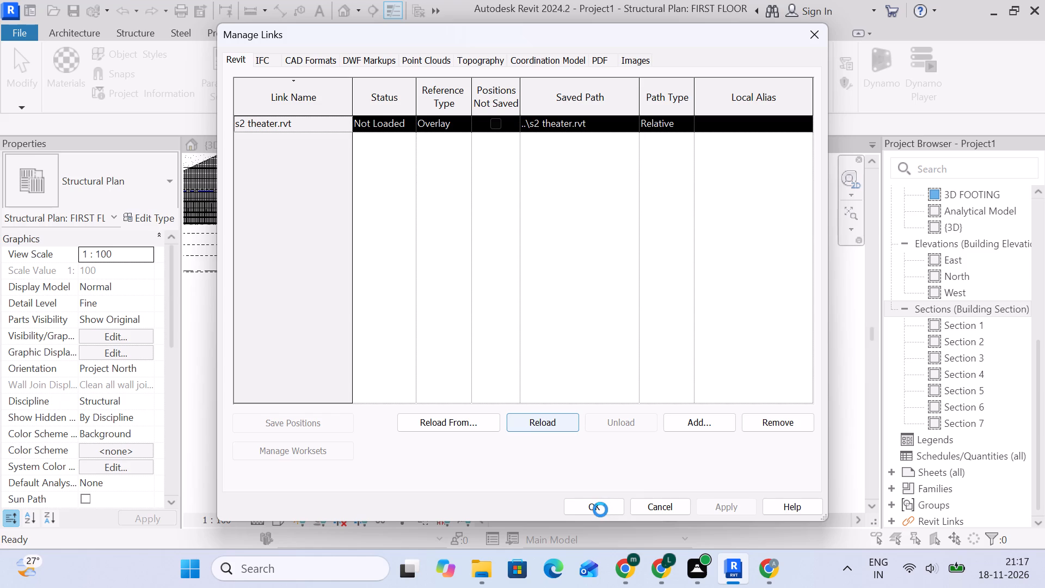
pyautogui.click(594, 507)
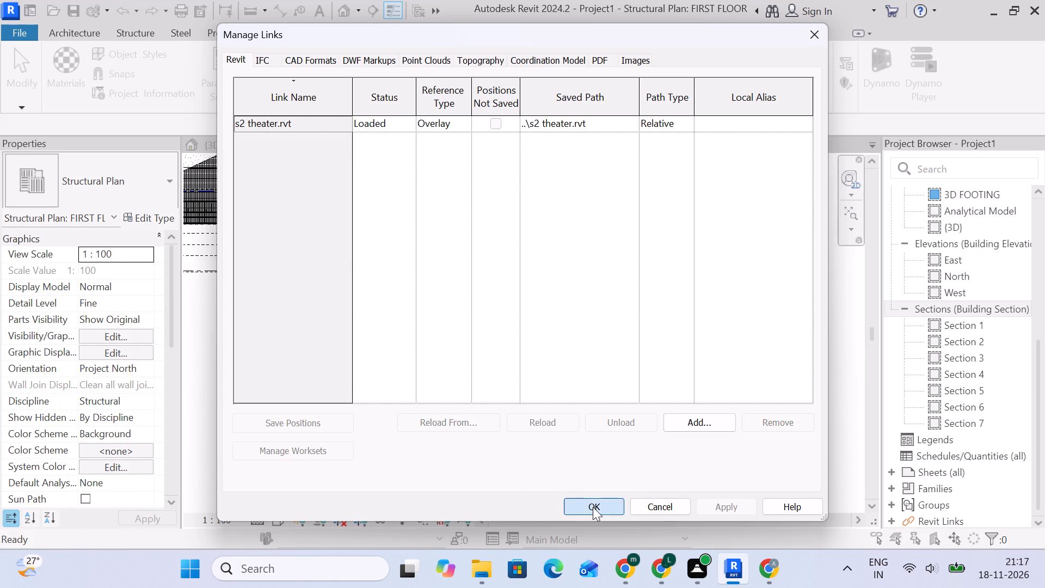
# Start a sketched stair run and draw its north boundary along both flights of the linked theater stair south of grid 1.
pyautogui.scroll(6, 474, 303)
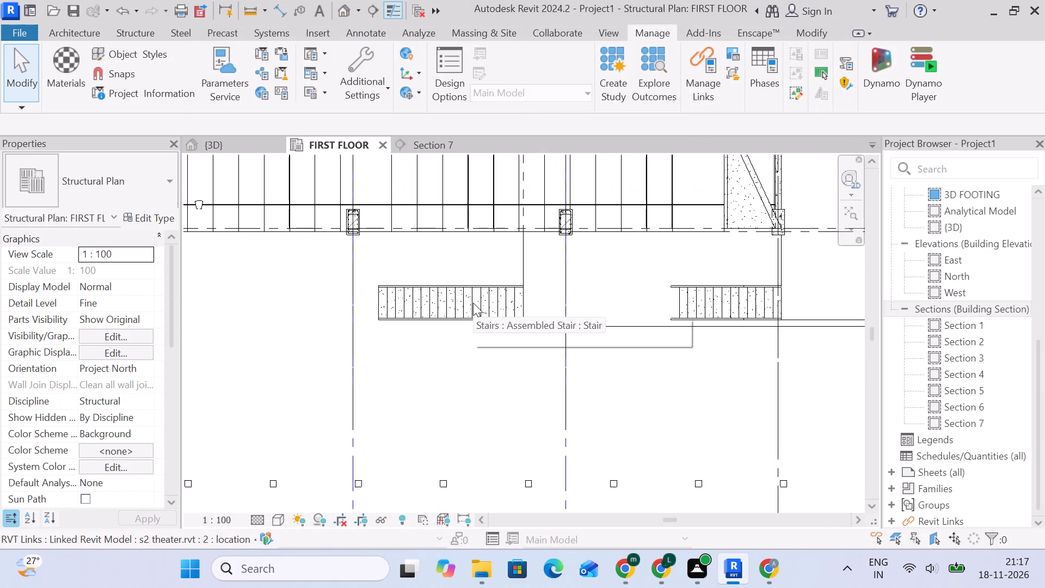
pyautogui.scroll(3, 473, 303)
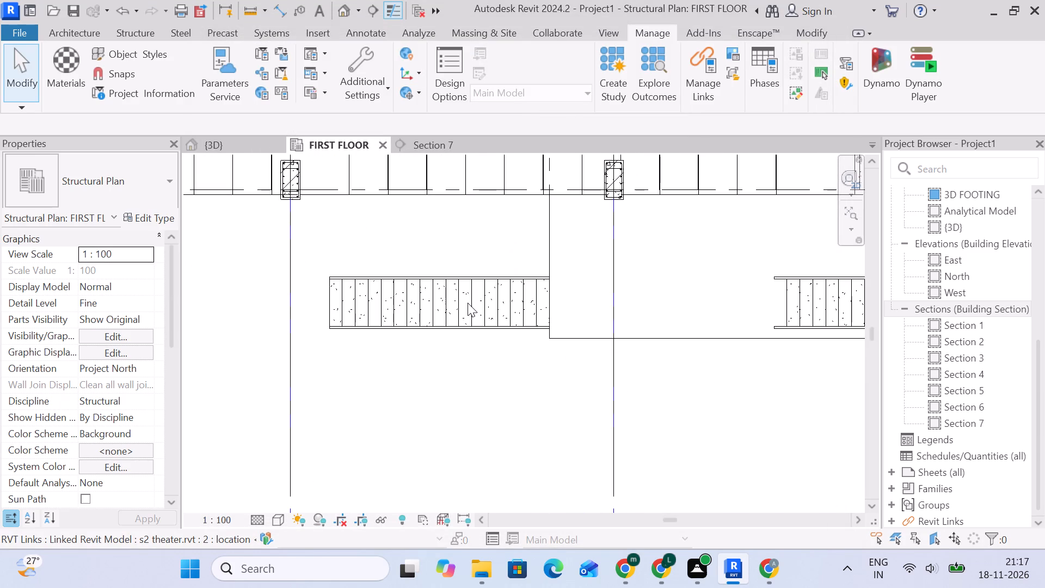
pyautogui.scroll(-2, 500, 407)
pyautogui.moveTo(499, 407); pyautogui.dragTo(403, 381, button='middle')
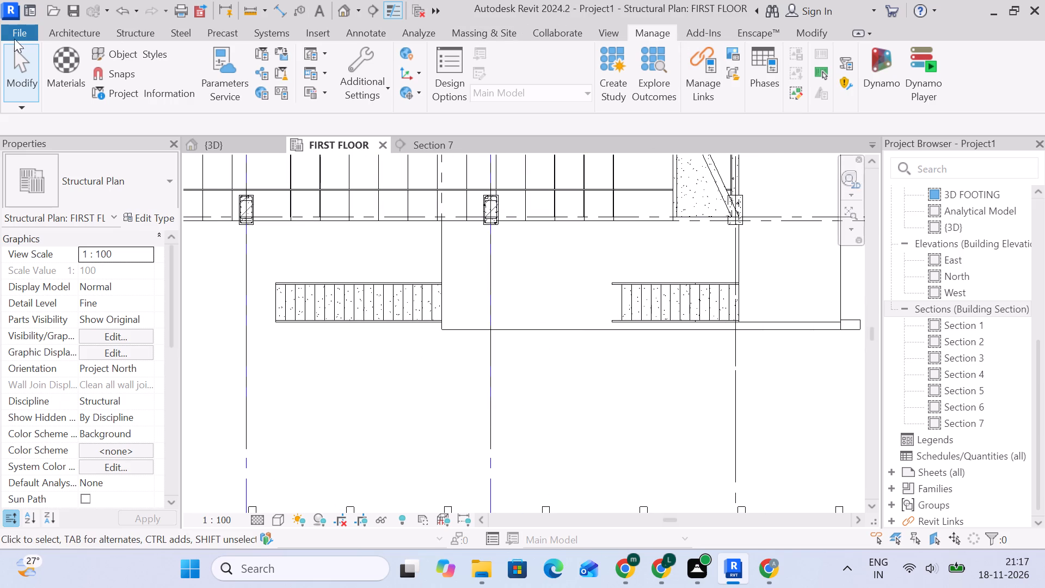
pyautogui.click(59, 24)
pyautogui.click(81, 35)
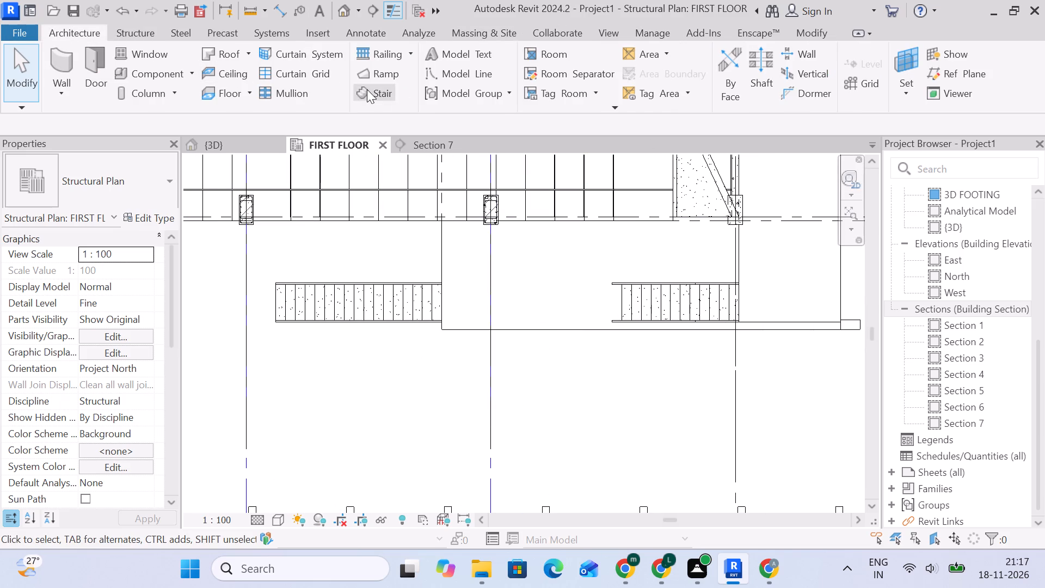
pyautogui.click(367, 89)
pyautogui.moveTo(811, 301); pyautogui.dragTo(680, 302, button='middle')
pyautogui.scroll(4, 594, 301)
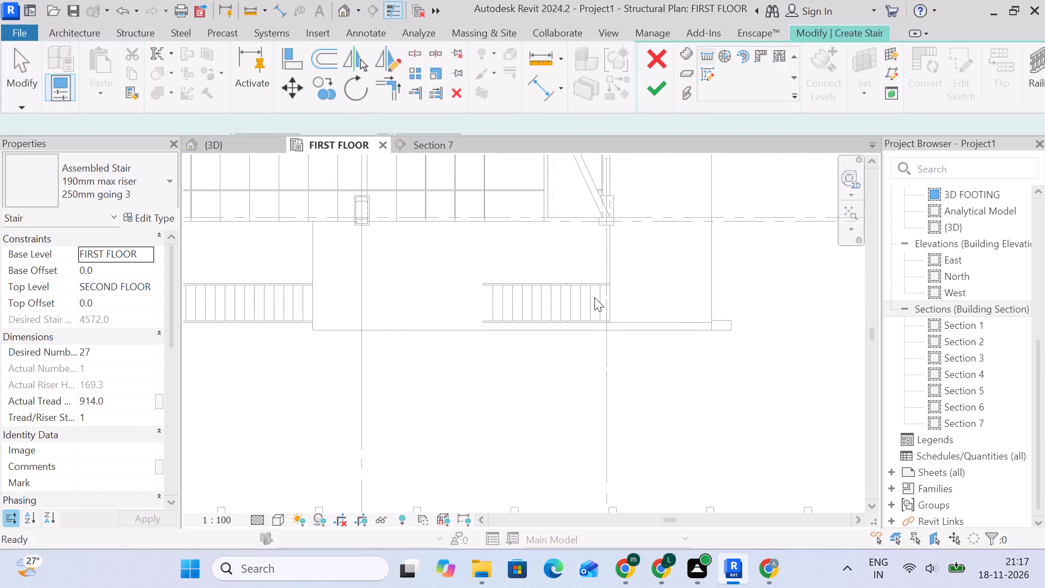
pyautogui.scroll(6, 616, 301)
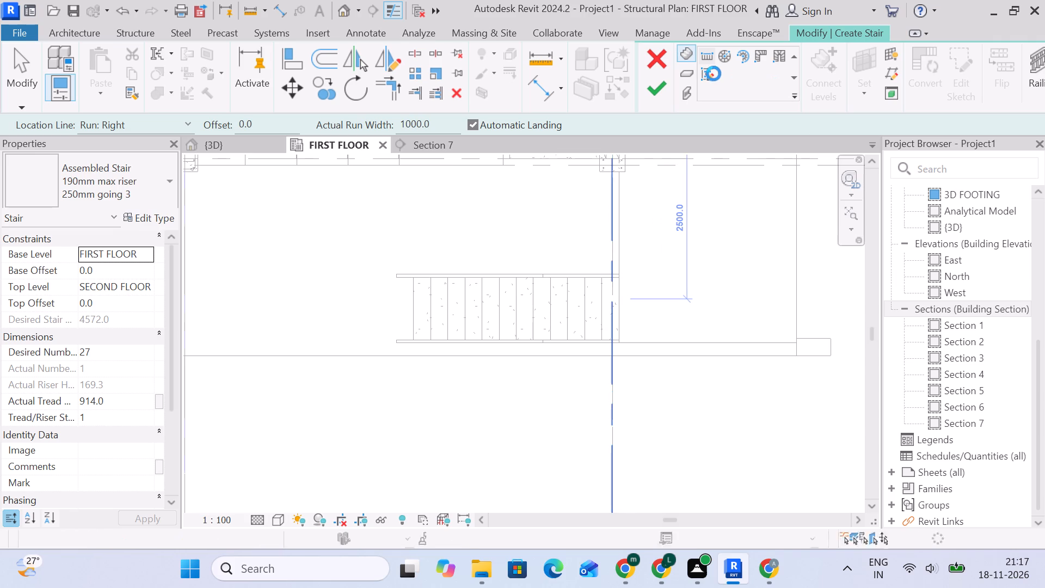
pyautogui.click(710, 73)
pyautogui.scroll(3, 625, 252)
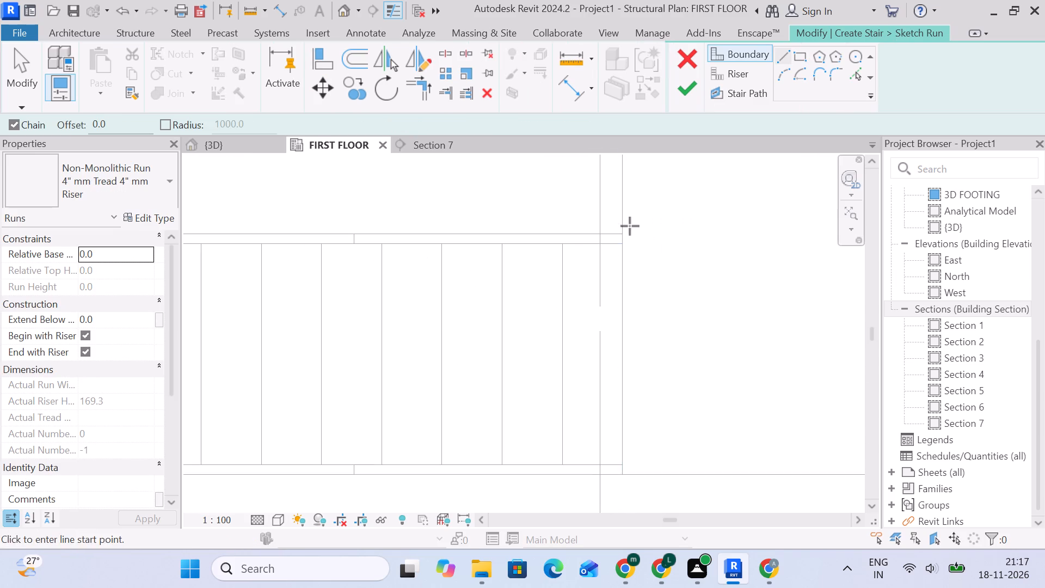
pyautogui.click(626, 234)
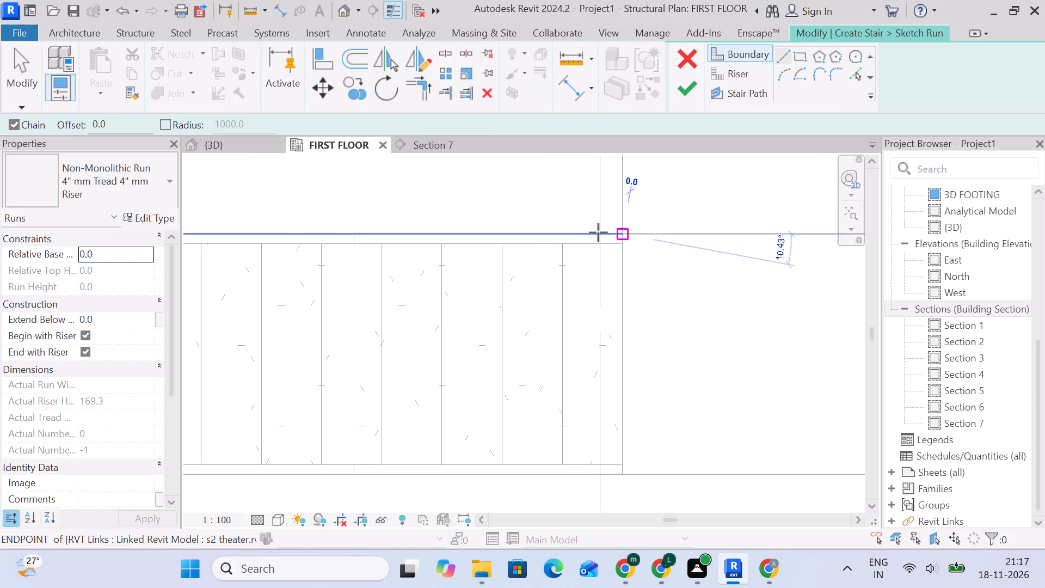
pyautogui.scroll(-4, 491, 234)
pyautogui.moveTo(492, 238); pyautogui.dragTo(697, 259, button='middle')
pyautogui.scroll(-4, 348, 265)
pyautogui.moveTo(346, 272); pyautogui.dragTo(477, 272, button='middle')
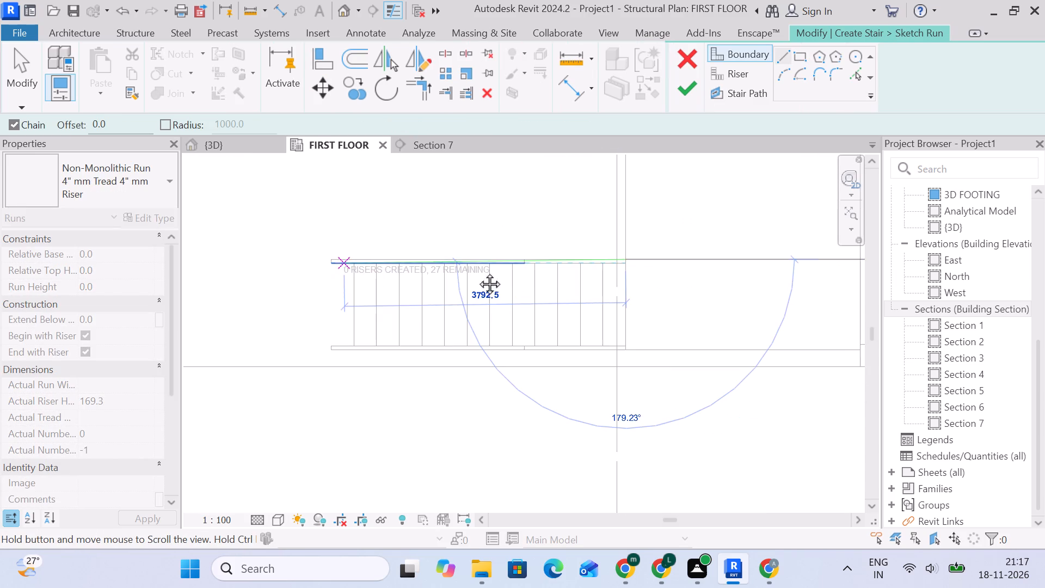
pyautogui.moveTo(477, 272); pyautogui.dragTo(653, 273, button='middle')
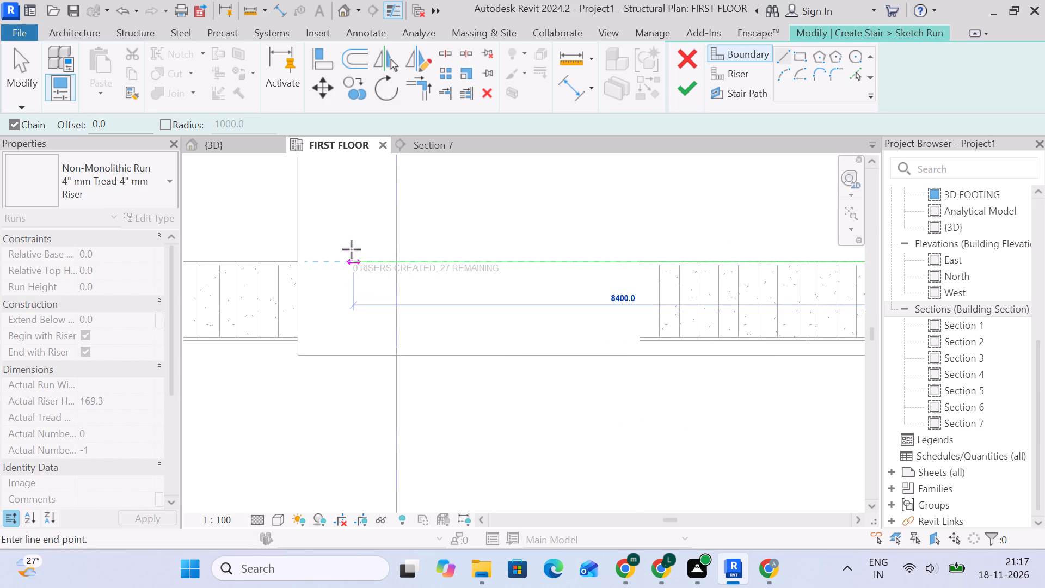
pyautogui.moveTo(352, 249); pyautogui.dragTo(579, 249, button='middle')
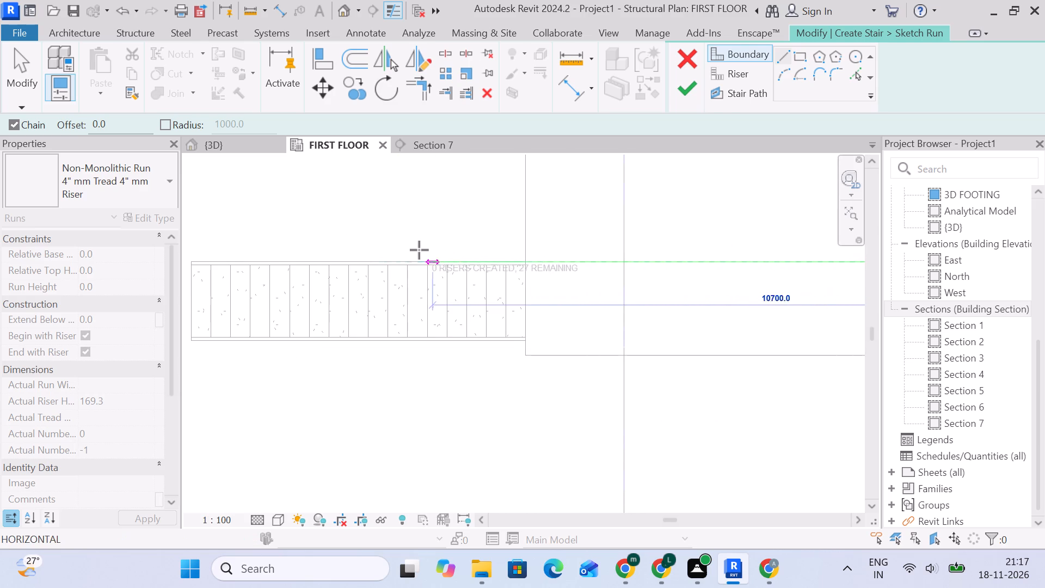
pyautogui.scroll(-2, 406, 250)
pyautogui.moveTo(406, 250); pyautogui.dragTo(561, 255, button='middle')
pyautogui.scroll(13, 405, 258)
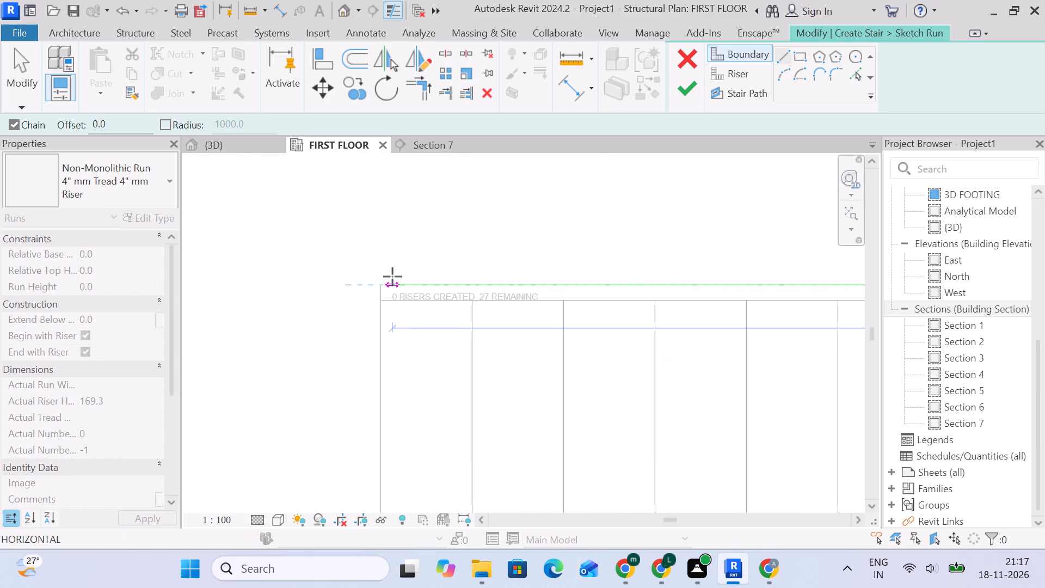
pyautogui.click(380, 283)
# Continue the run boundary about 1219 mm across the linked stair's west end and along its south edge to the east end.
pyautogui.scroll(-4, 368, 418)
pyautogui.moveTo(370, 418); pyautogui.dragTo(403, 293, button='middle')
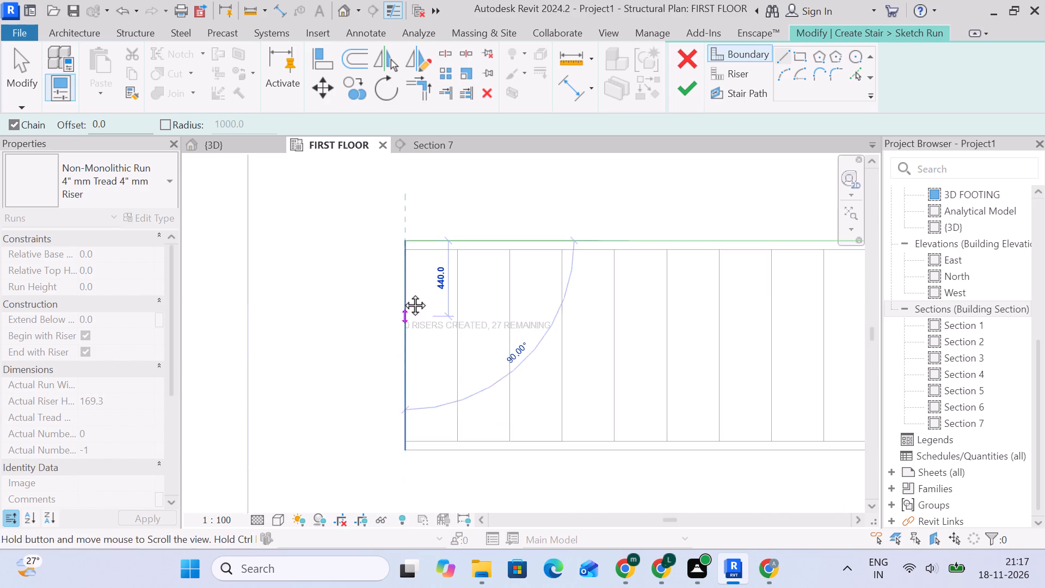
pyautogui.moveTo(403, 293); pyautogui.dragTo(403, 289, button='middle')
pyautogui.scroll(5, 400, 402)
pyautogui.click(420, 434)
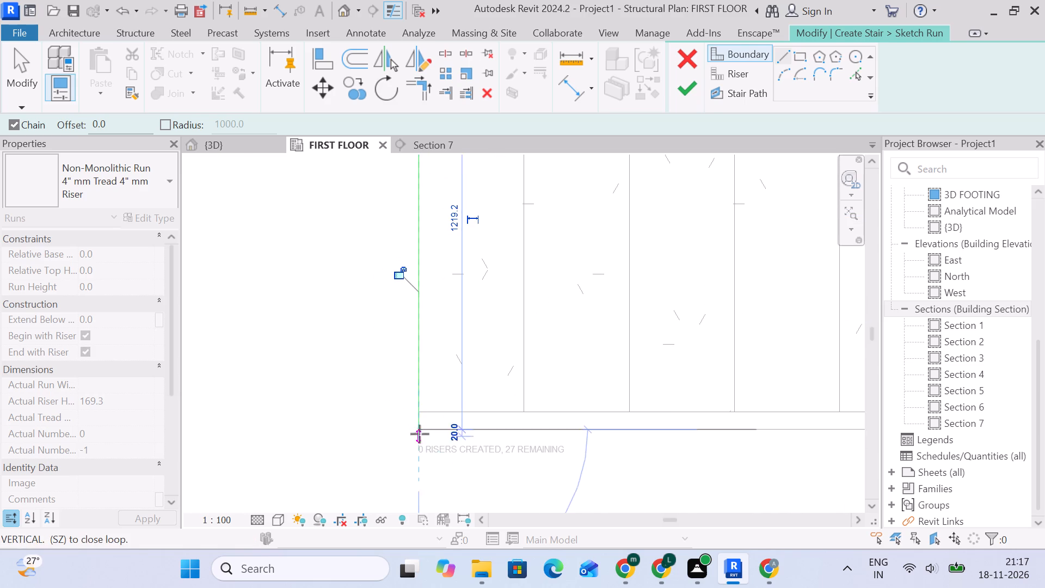
pyautogui.scroll(-5, 571, 441)
pyautogui.moveTo(666, 442); pyautogui.dragTo(299, 386, button='middle')
pyautogui.scroll(-4, 653, 381)
pyautogui.moveTo(657, 381); pyautogui.dragTo(427, 384, button='middle')
pyautogui.scroll(-4, 696, 389)
pyautogui.moveTo(692, 390); pyautogui.dragTo(416, 390, button='middle')
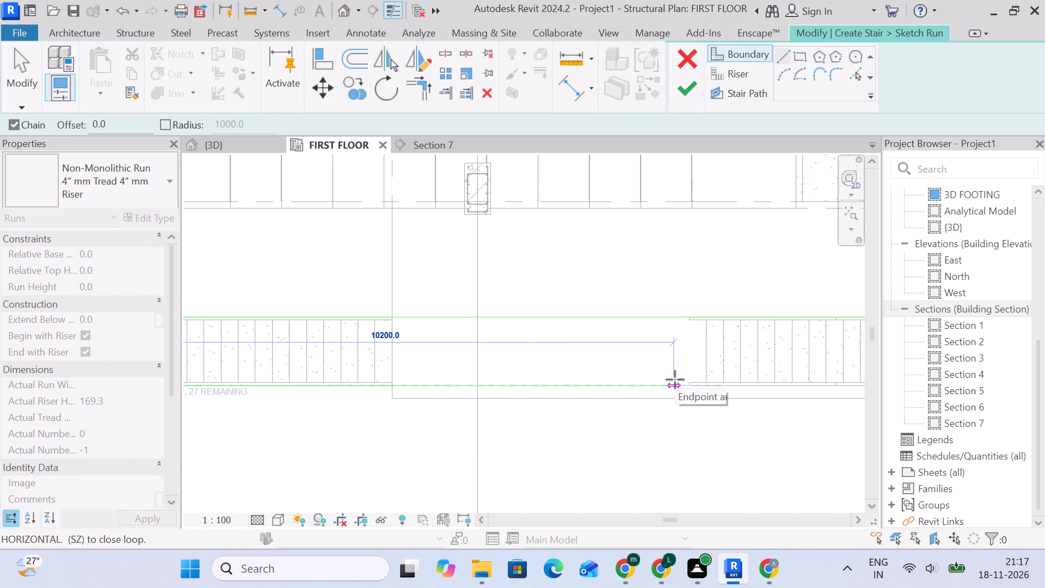
pyautogui.moveTo(659, 380); pyautogui.dragTo(420, 380, button='middle')
pyautogui.scroll(4, 726, 385)
pyautogui.scroll(4, 673, 383)
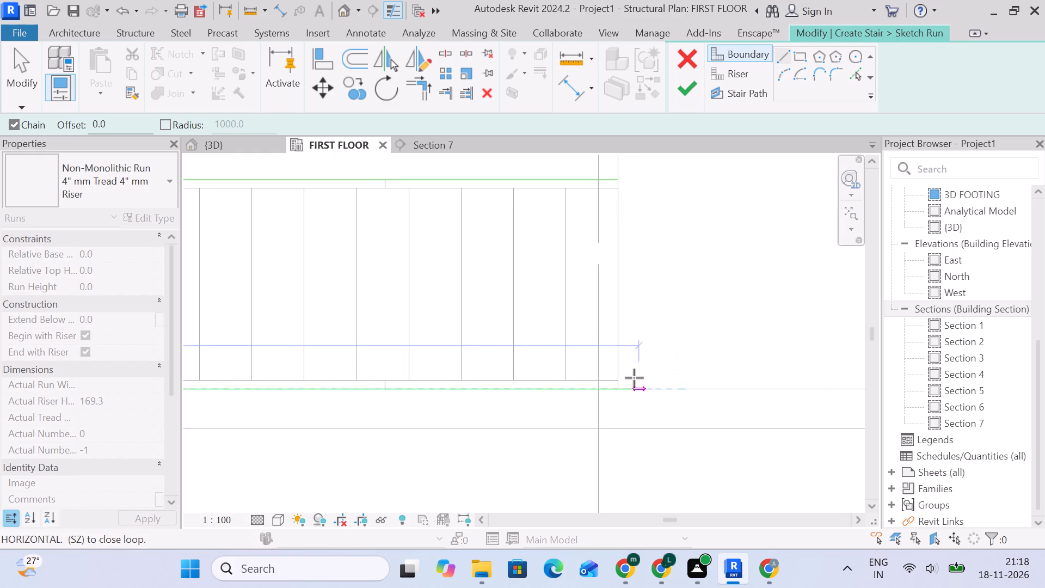
pyautogui.scroll(4, 629, 381)
pyautogui.click(617, 394)
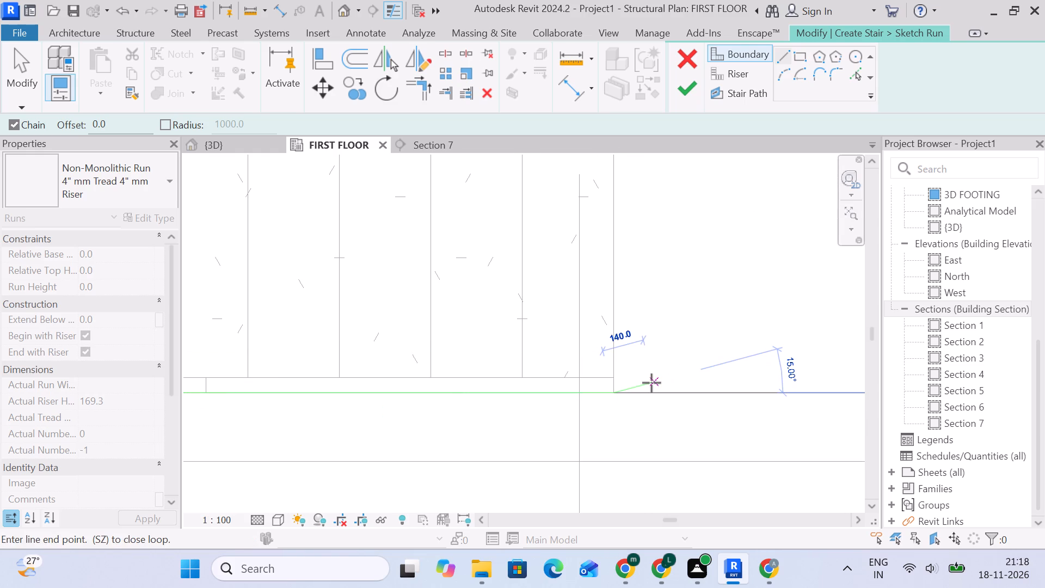
pyautogui.press('Escape')
pyautogui.scroll(-18, 651, 383)
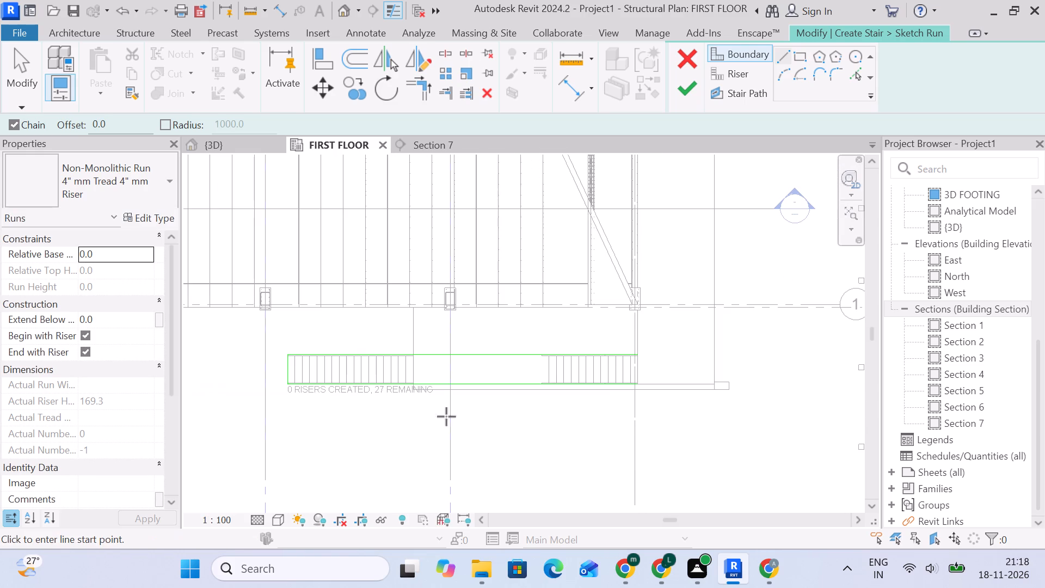
pyautogui.press('Escape')
# Delete the short boundary line across the run's west end.
pyautogui.scroll(5, 281, 367)
pyautogui.click(292, 365)
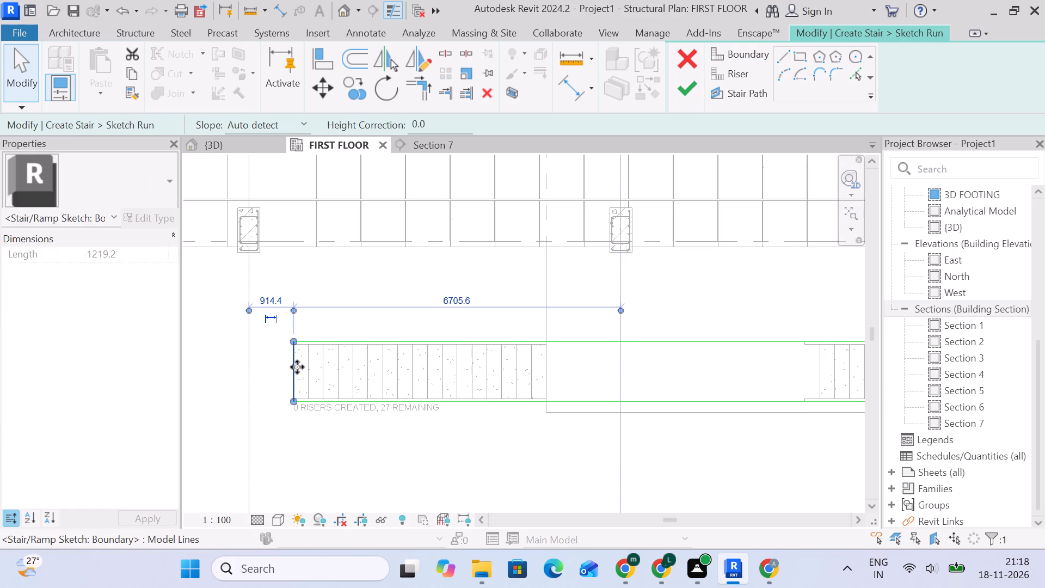
pyautogui.press('Delete')
# Create 18 riser lines by picking the linked stair's tread edges along the west flight, up to the landing edge.
pyautogui.scroll(-1, 322, 394)
pyautogui.moveTo(327, 395); pyautogui.dragTo(385, 398, button='middle')
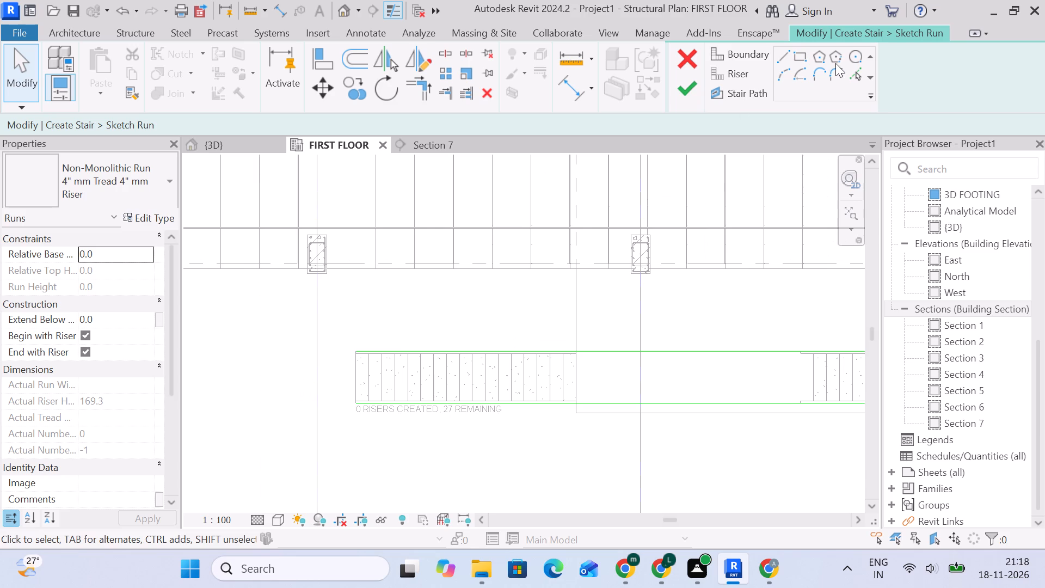
pyautogui.click(729, 73)
pyautogui.click(860, 79)
pyautogui.scroll(4, 359, 443)
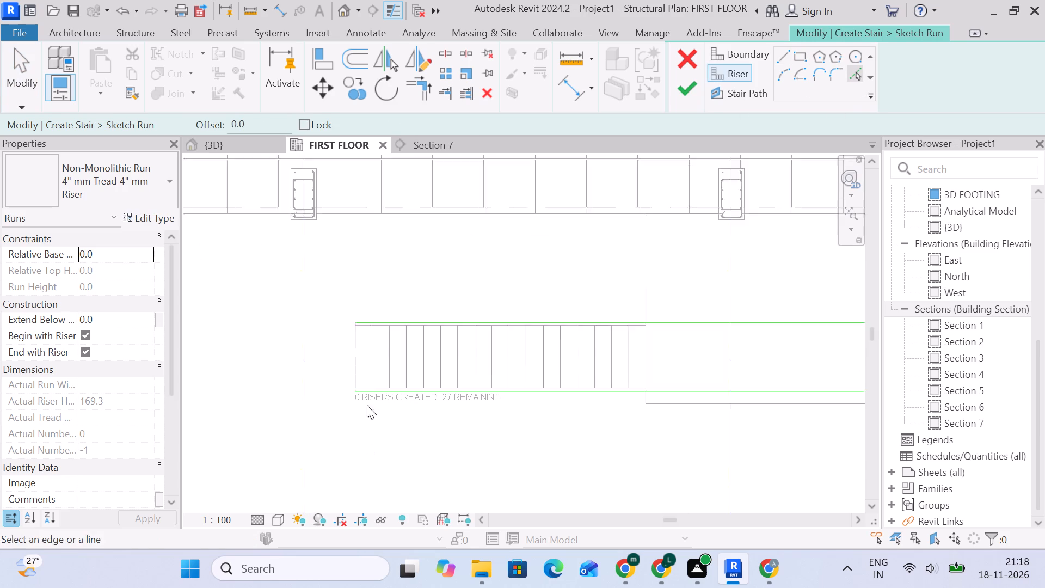
pyautogui.click(347, 354)
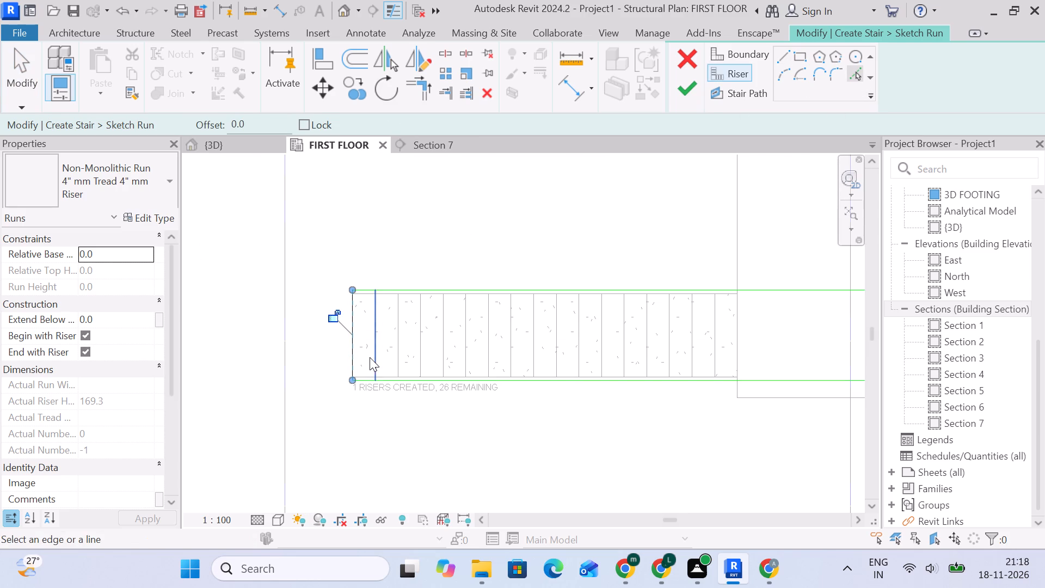
pyautogui.click(370, 357)
pyautogui.click(398, 353)
pyautogui.click(417, 353)
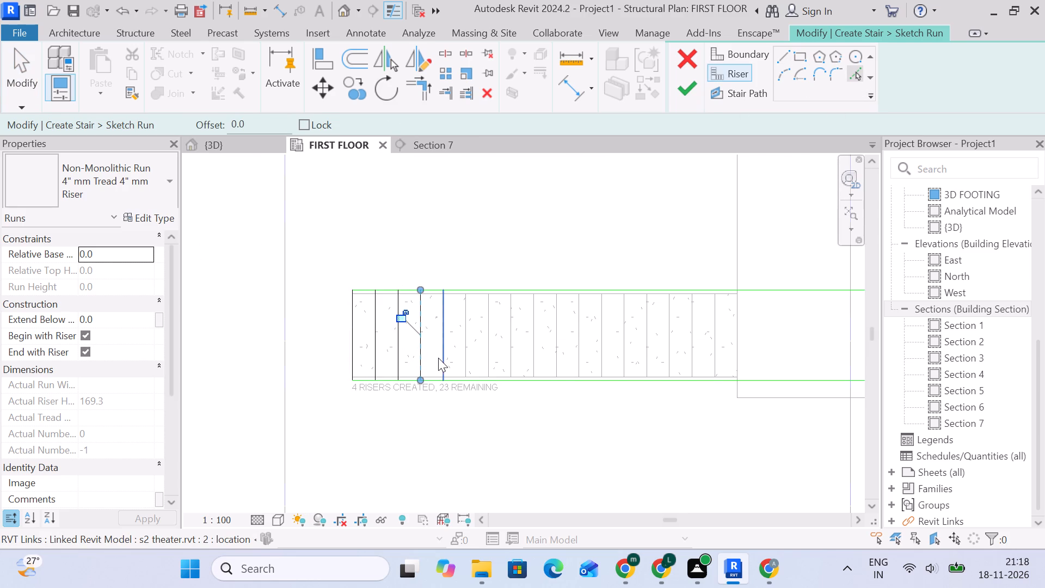
pyautogui.click(440, 357)
pyautogui.click(469, 358)
pyautogui.click(486, 366)
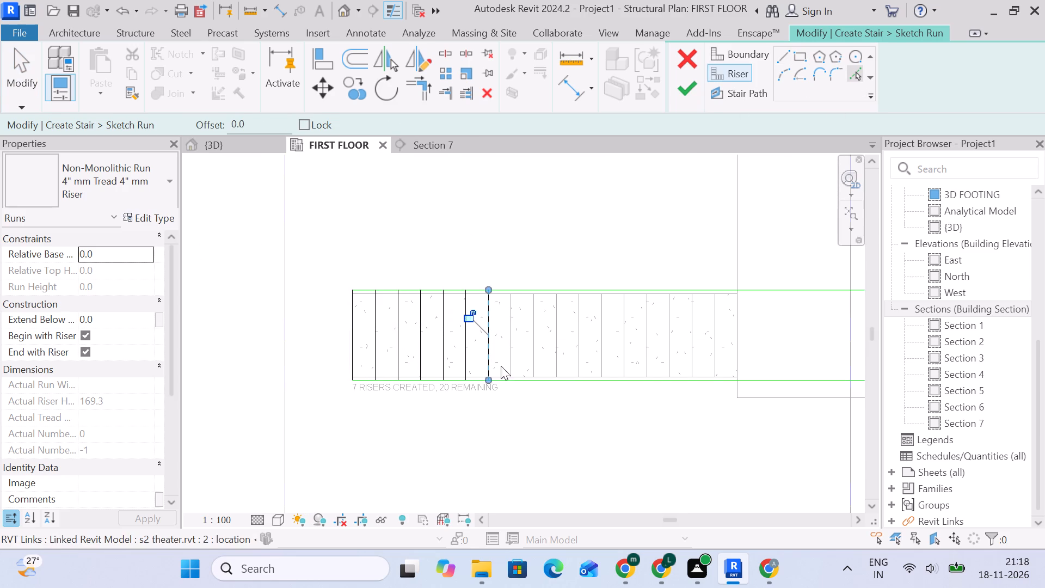
pyautogui.click(508, 364)
pyautogui.click(538, 365)
pyautogui.click(558, 365)
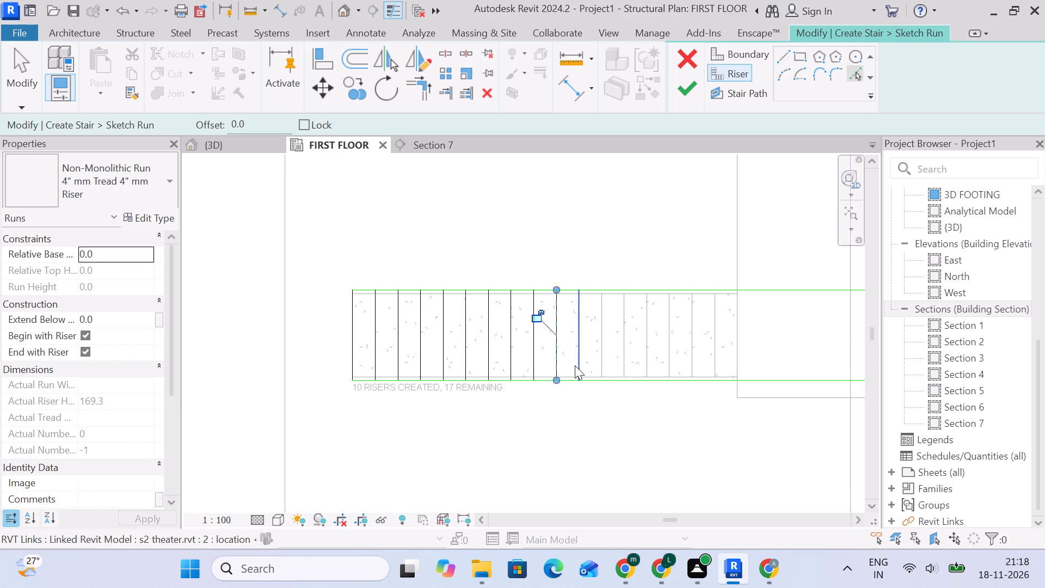
pyautogui.click(575, 365)
pyautogui.click(598, 369)
pyautogui.click(622, 366)
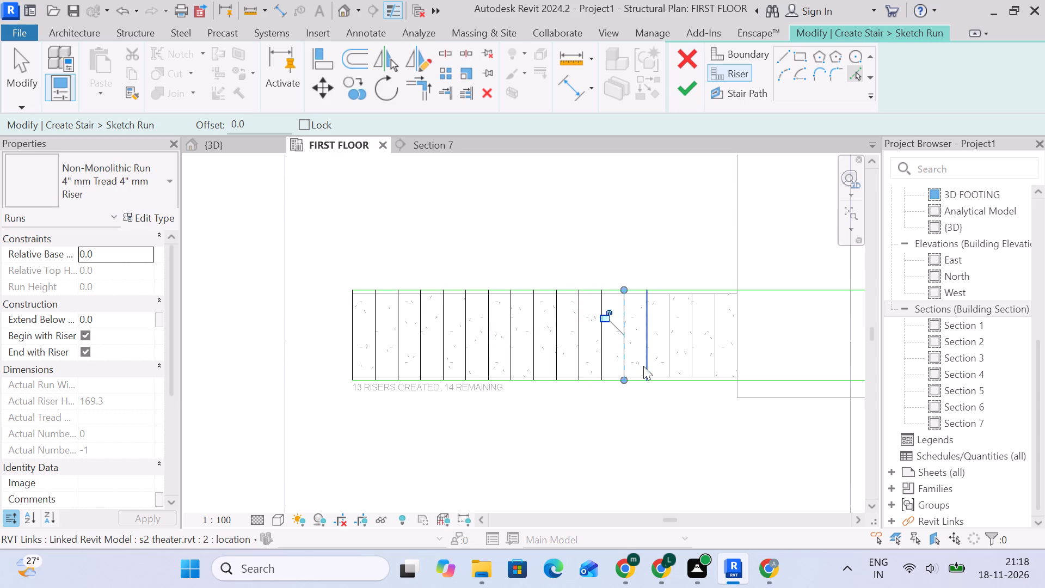
pyautogui.click(643, 366)
pyautogui.click(671, 364)
pyautogui.click(690, 365)
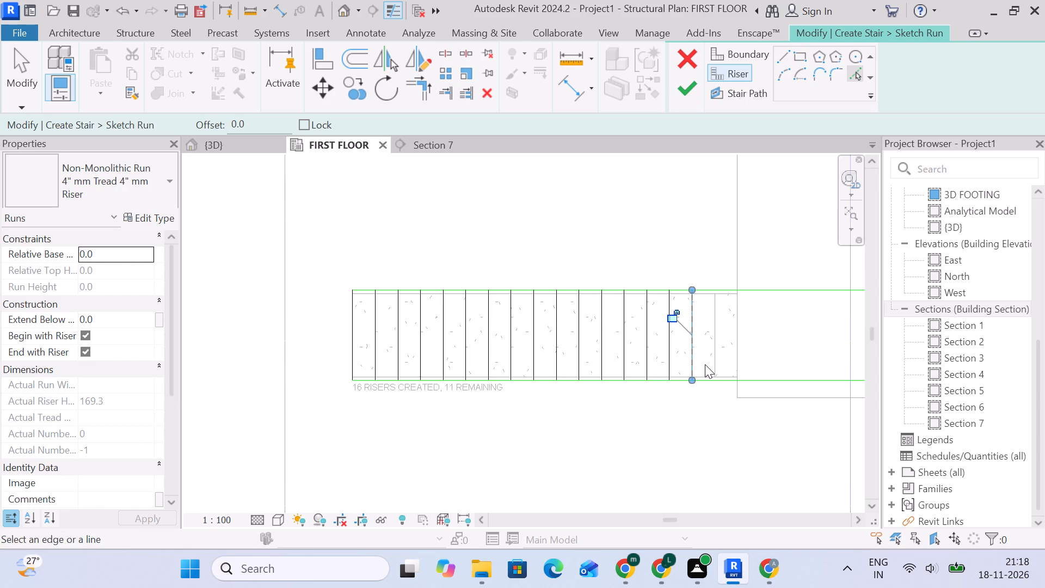
pyautogui.click(709, 363)
pyautogui.click(733, 365)
# Create 13 riser lines by picking the linked stair's tread edges along the east flight, from the landing to the east end.
pyautogui.moveTo(752, 366); pyautogui.dragTo(295, 366, button='middle')
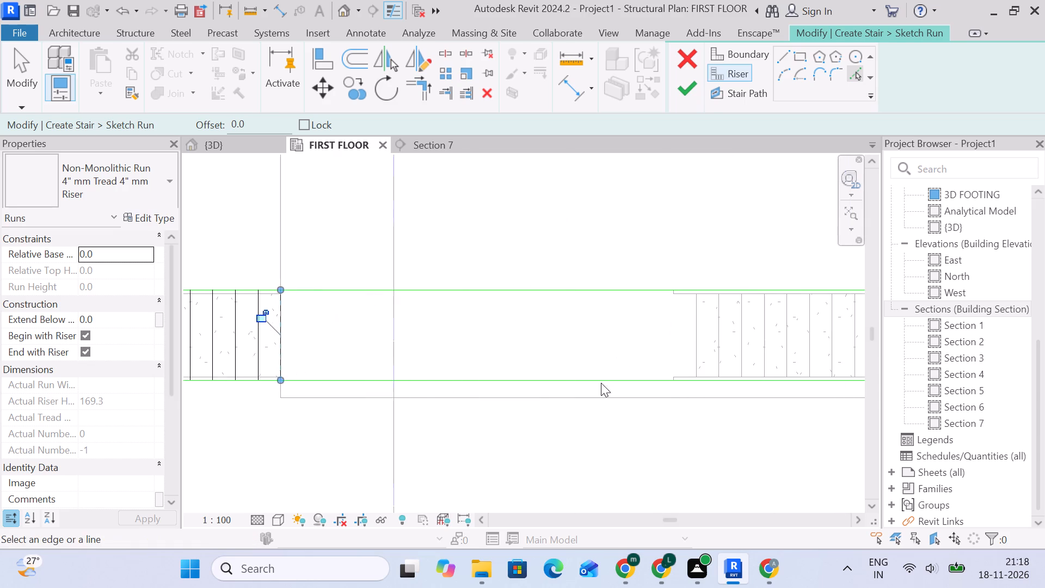
pyautogui.scroll(-1, 640, 383)
pyautogui.moveTo(640, 383); pyautogui.dragTo(460, 362, button='middle')
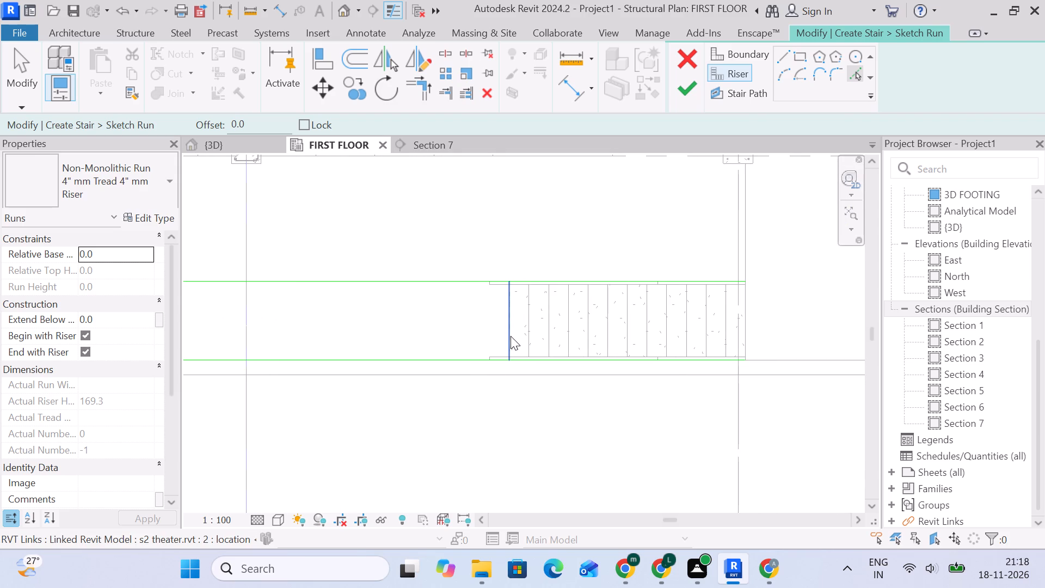
pyautogui.scroll(4, 511, 336)
pyautogui.click(508, 347)
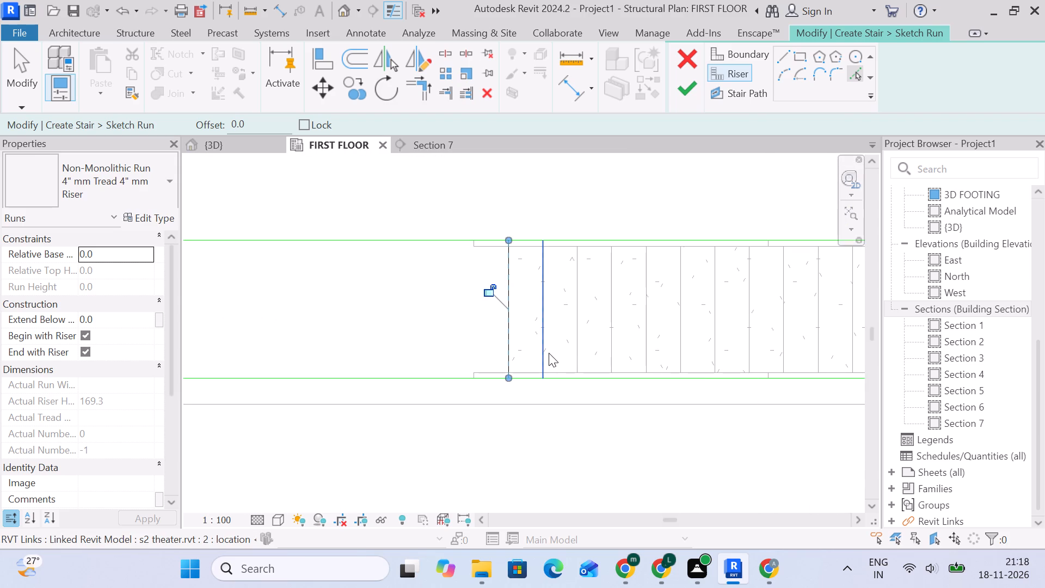
pyautogui.click(546, 352)
pyautogui.click(576, 348)
pyautogui.click(614, 341)
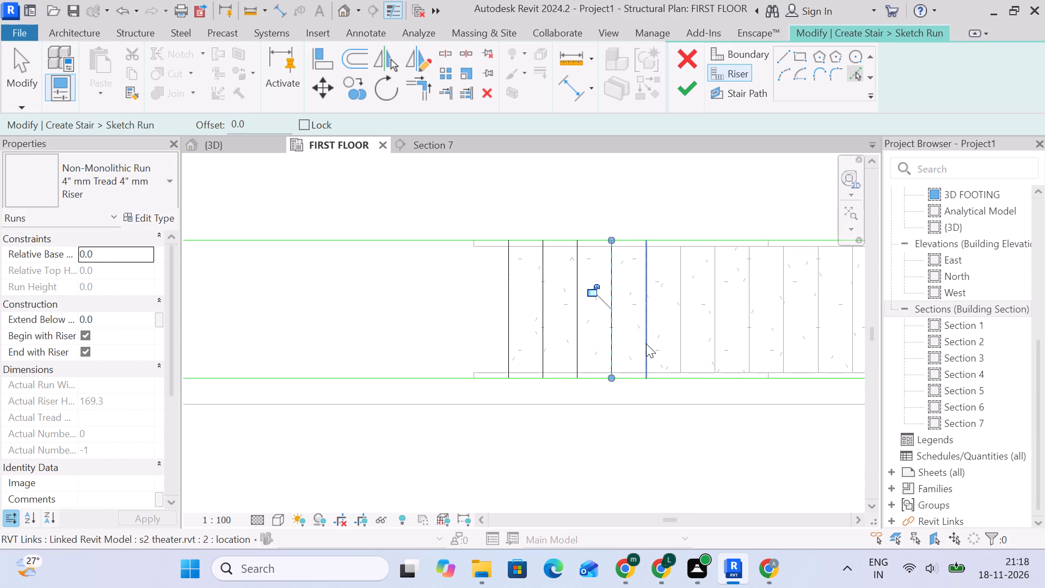
pyautogui.click(646, 344)
pyautogui.click(678, 346)
pyautogui.moveTo(700, 351); pyautogui.dragTo(693, 350, button='middle')
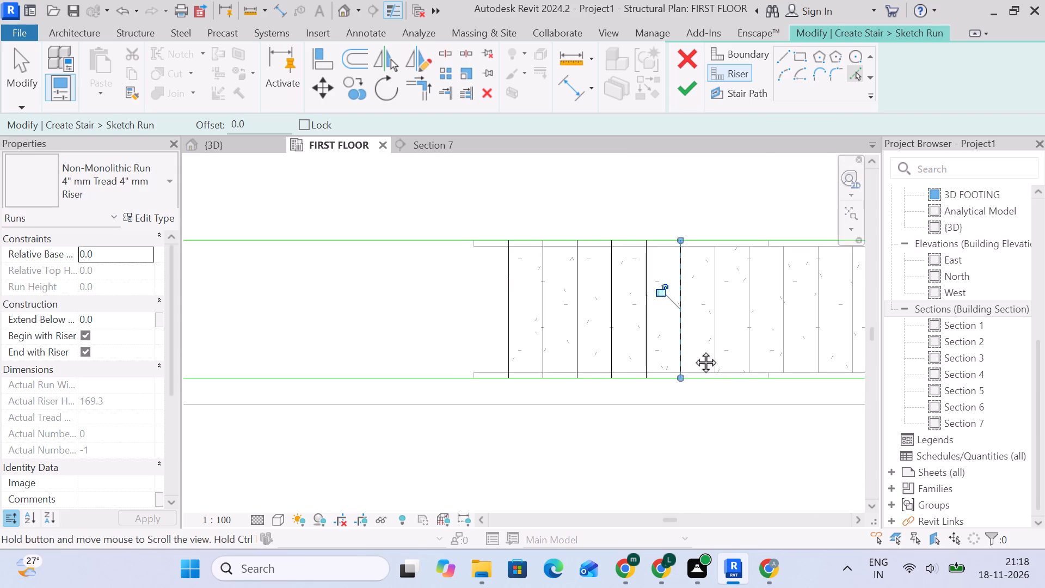
pyautogui.moveTo(693, 350); pyautogui.dragTo(568, 336, button='middle')
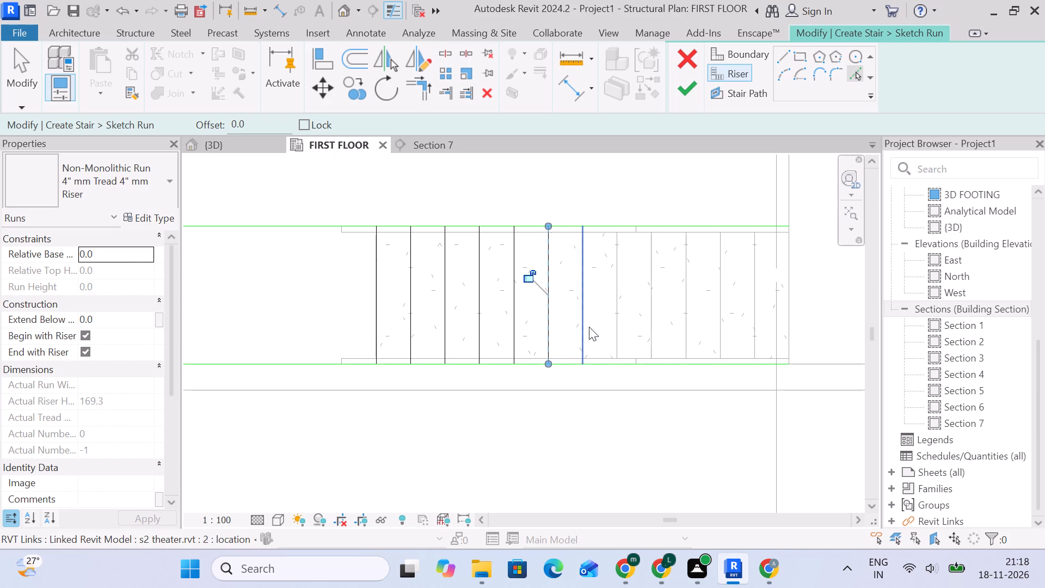
pyautogui.click(588, 326)
pyautogui.click(614, 329)
pyautogui.moveTo(650, 326); pyautogui.dragTo(655, 326)
pyautogui.moveTo(684, 326); pyautogui.dragTo(690, 329)
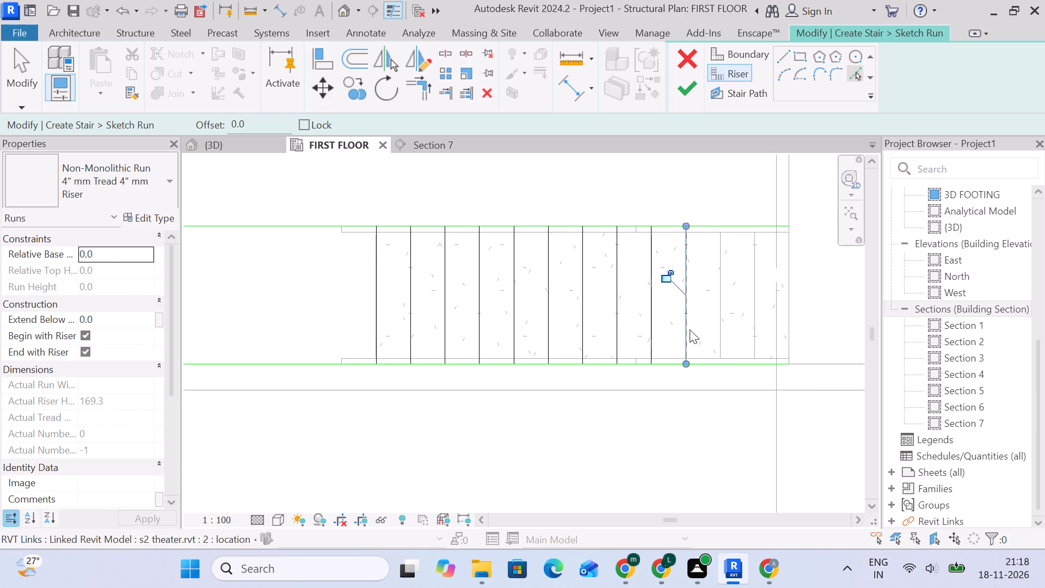
pyautogui.moveTo(690, 329); pyautogui.dragTo(696, 330)
pyautogui.click(722, 330)
pyautogui.click(754, 335)
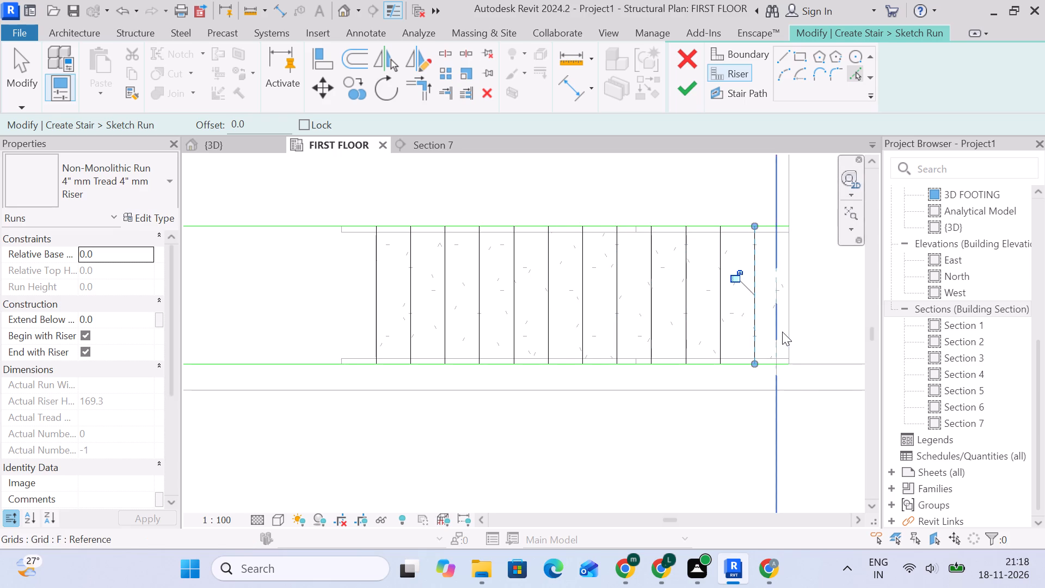
pyautogui.click(785, 334)
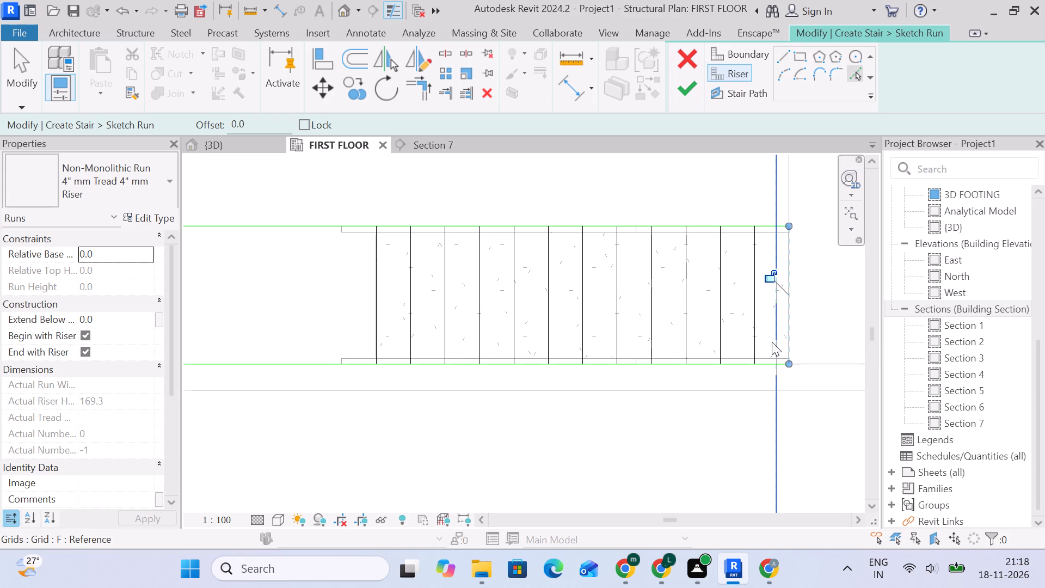
pyautogui.press('Escape')
# Draw a straight stair path along the run's centreline from the westernmost riser to the easternmost riser, and finish the run sketch.
pyautogui.scroll(-7, 646, 276)
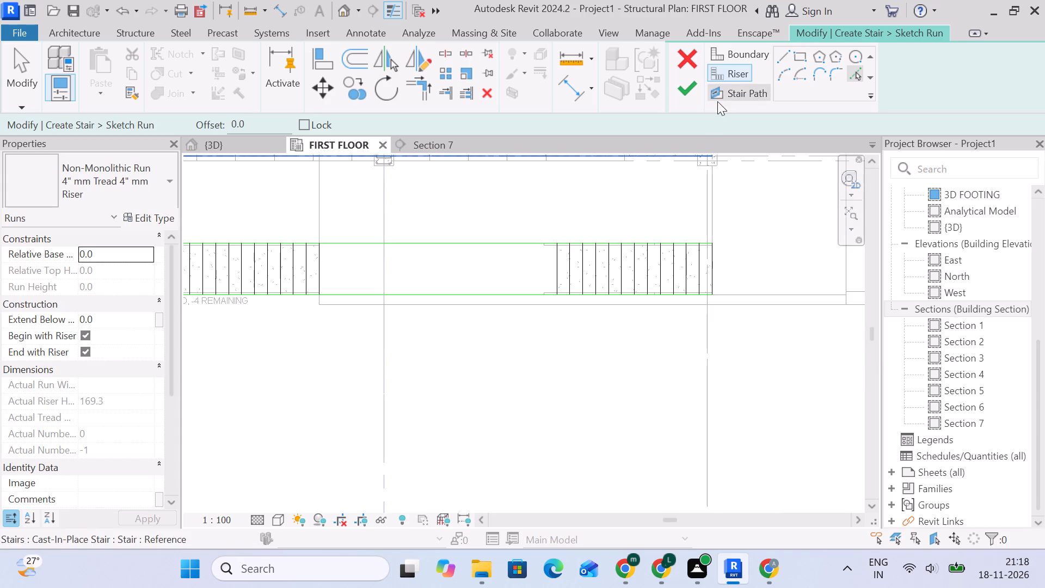
pyautogui.click(719, 100)
pyautogui.click(787, 61)
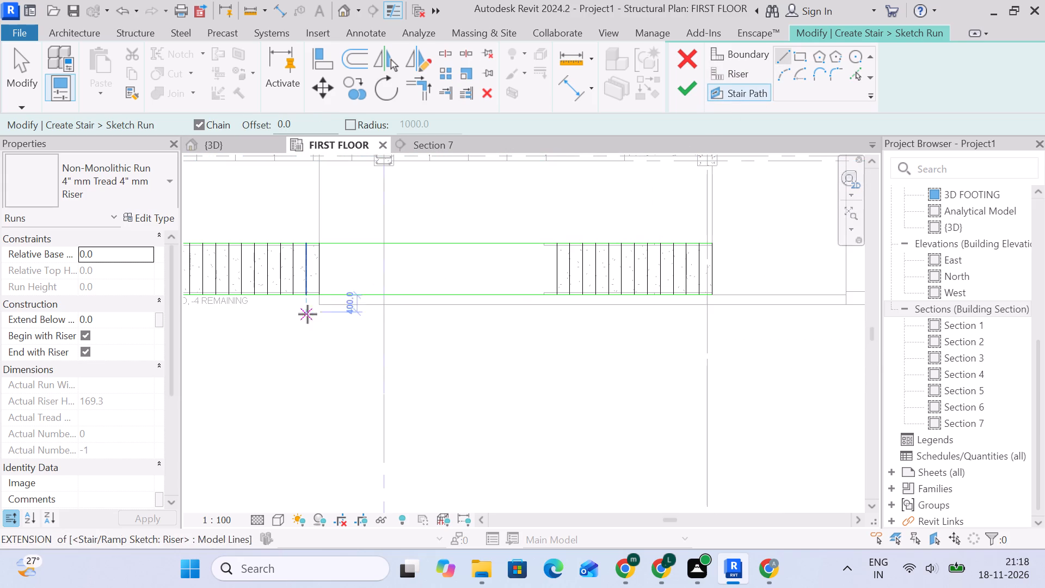
pyautogui.scroll(-4, 446, 267)
pyautogui.moveTo(356, 293); pyautogui.dragTo(532, 310, button='middle')
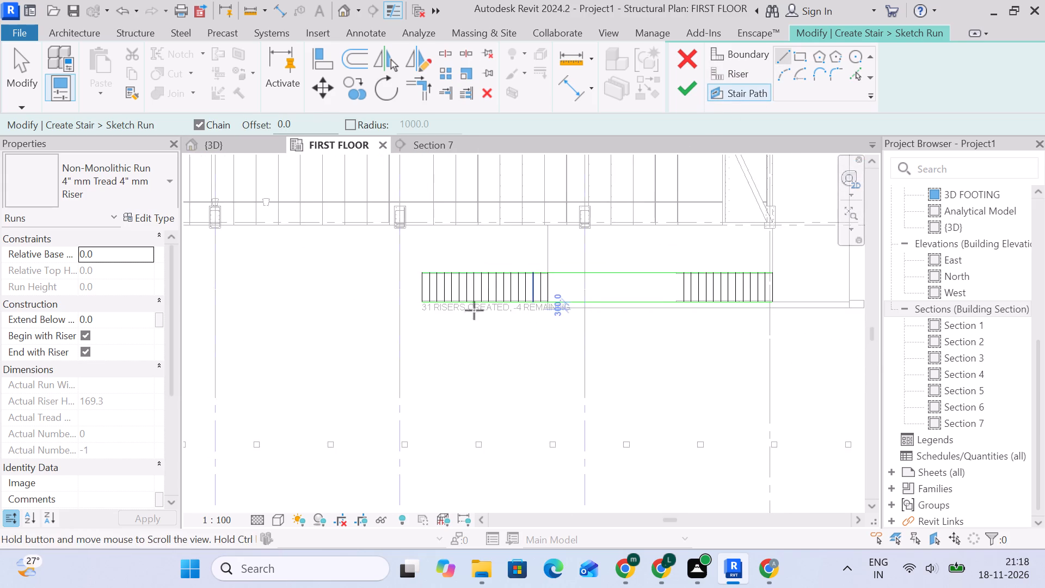
pyautogui.scroll(5, 401, 304)
pyautogui.scroll(8, 461, 288)
pyautogui.click(421, 266)
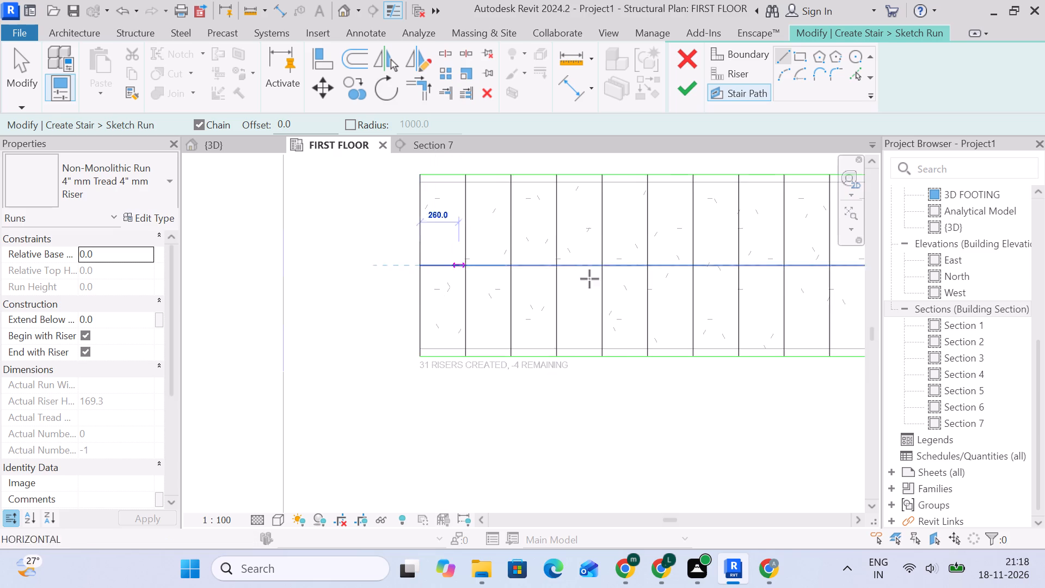
pyautogui.scroll(-3, 759, 285)
pyautogui.moveTo(777, 292); pyautogui.dragTo(425, 281, button='middle')
pyautogui.moveTo(687, 271); pyautogui.dragTo(507, 268, button='middle')
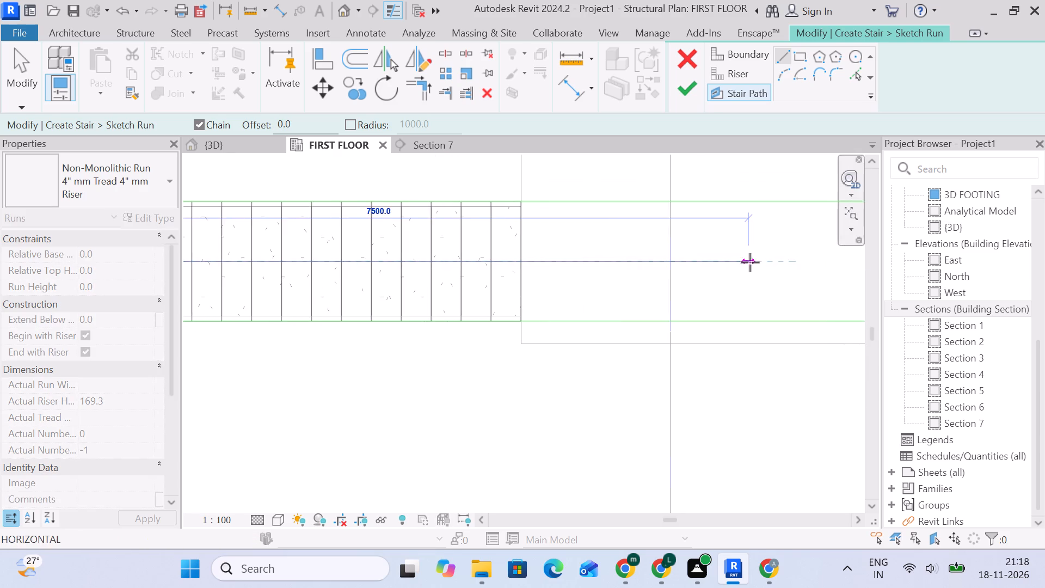
pyautogui.scroll(-3, 750, 262)
pyautogui.moveTo(737, 266); pyautogui.dragTo(487, 249, button='middle')
pyautogui.click(554, 248)
pyautogui.scroll(-2, 779, 252)
pyautogui.moveTo(770, 253); pyautogui.dragTo(454, 254, button='middle')
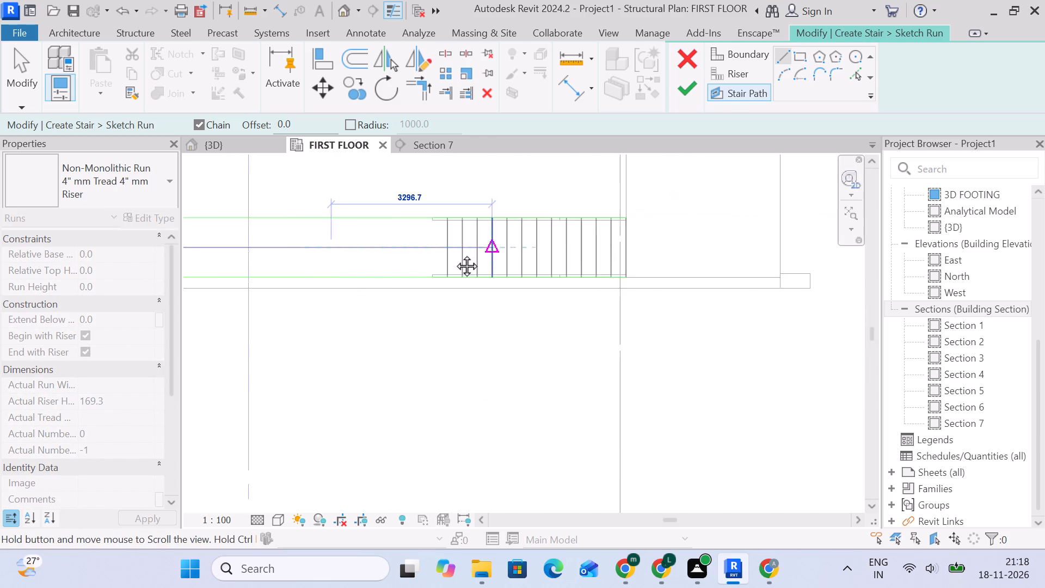
pyautogui.moveTo(454, 254); pyautogui.dragTo(453, 254, button='middle')
pyautogui.scroll(3, 605, 246)
pyautogui.click(585, 247)
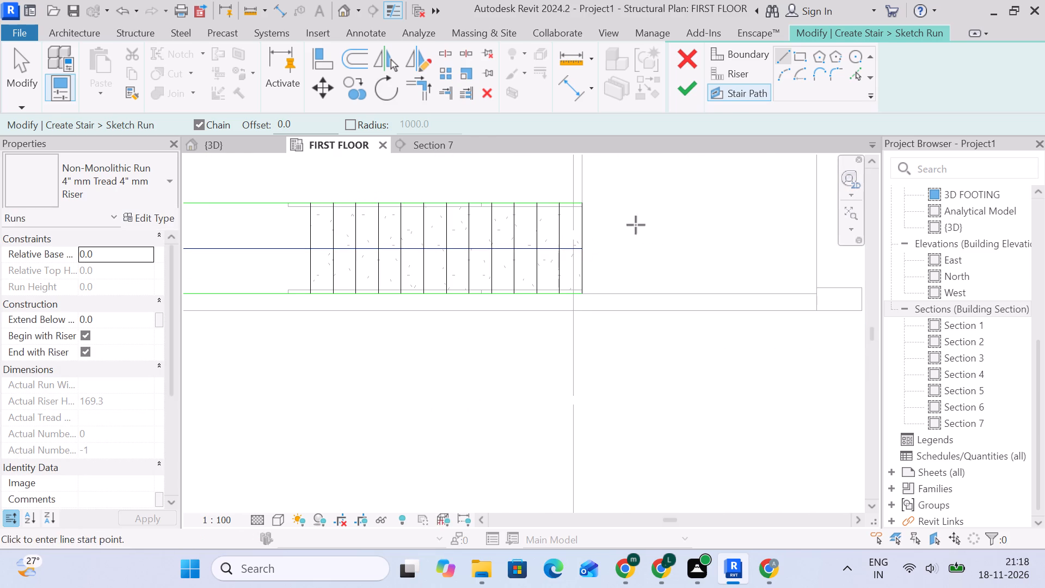
pyautogui.scroll(-10, 630, 228)
pyautogui.click(685, 95)
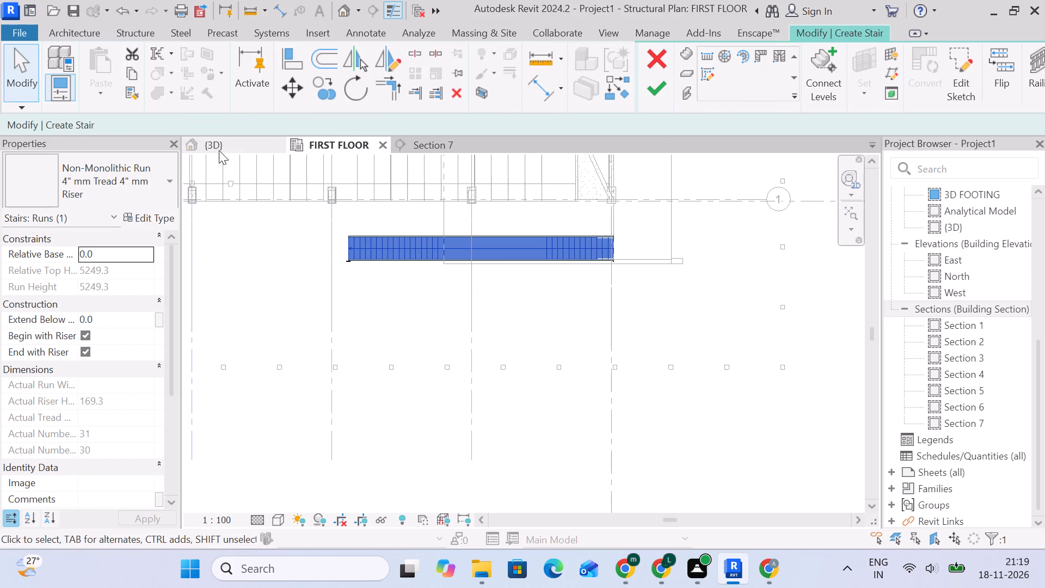
# Isolate the new run in a 3D selection box and examine its flights, landing and stringers from the back.
pyautogui.click(478, 95)
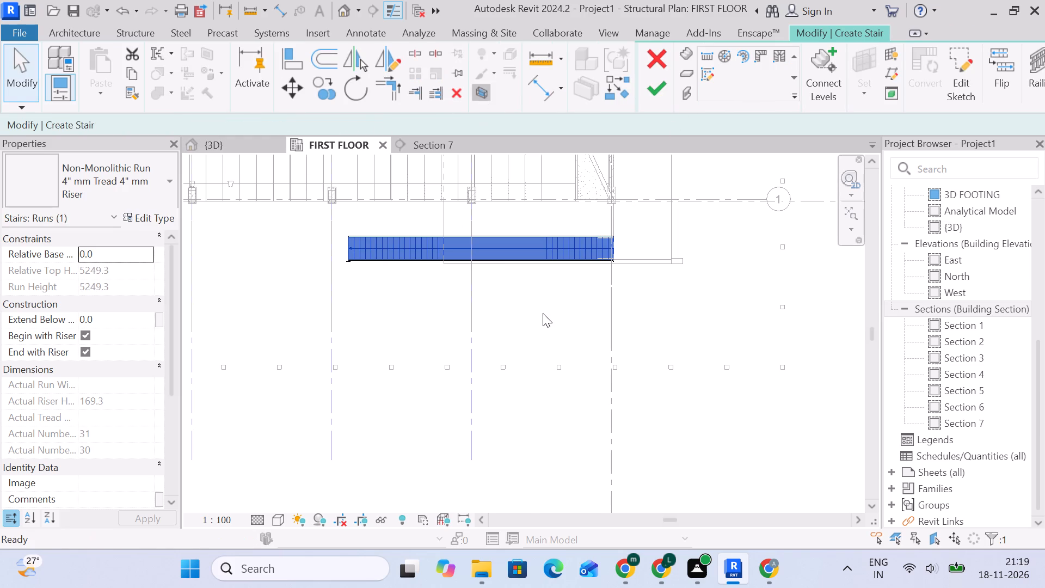
pyautogui.scroll(-1, 787, 394)
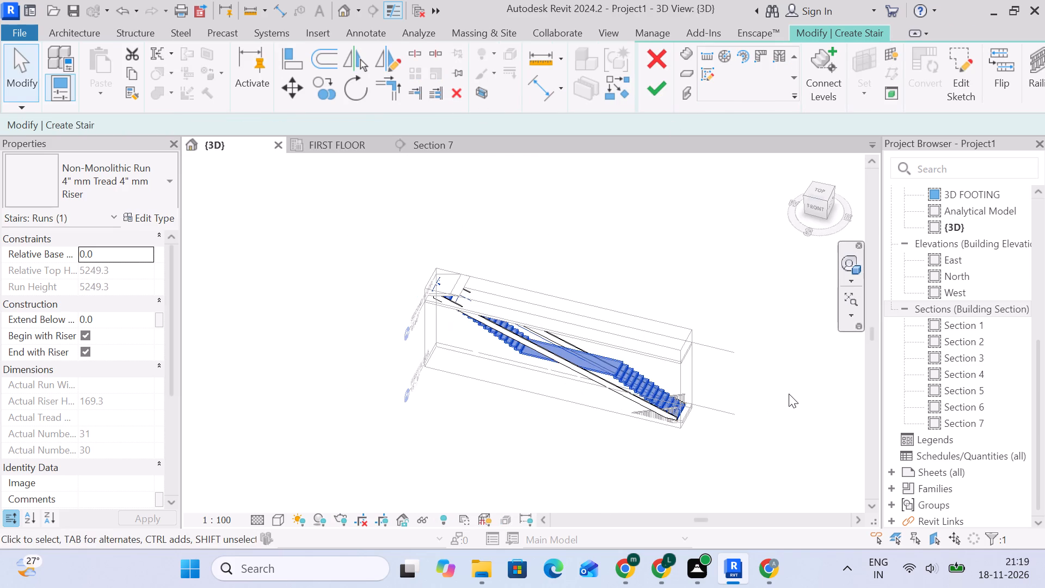
pyautogui.keyDown('shift'); pyautogui.moveTo(703, 389); pyautogui.dragTo(662, 400, button='middle'); pyautogui.keyUp('shift')
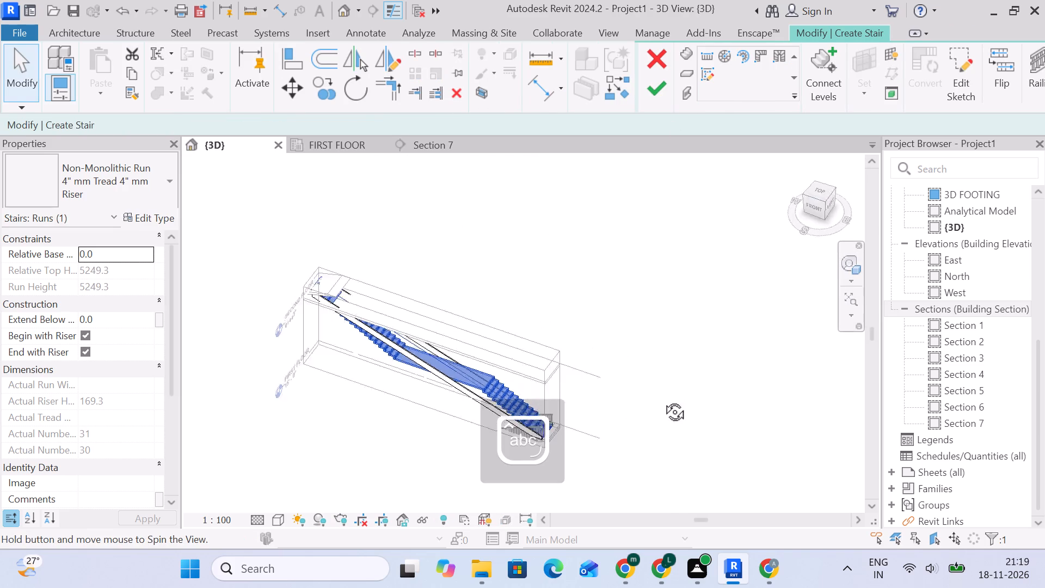
pyautogui.keyDown('shift'); pyautogui.moveTo(662, 400); pyautogui.dragTo(429, 315, button='middle'); pyautogui.keyUp('shift')
pyautogui.scroll(10, 442, 369)
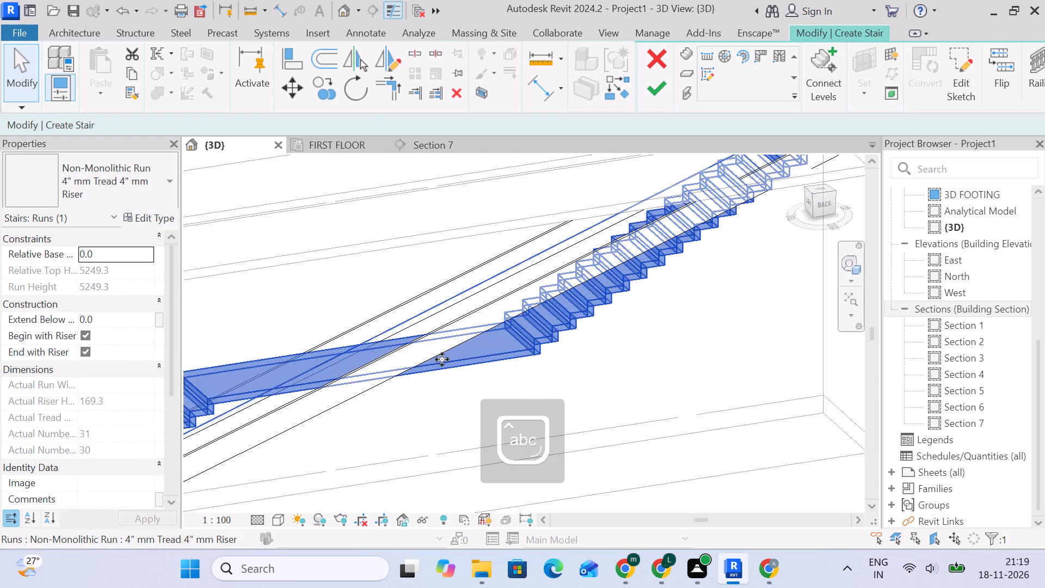
pyautogui.scroll(-4, 559, 384)
pyautogui.moveTo(582, 384); pyautogui.dragTo(575, 285, button='middle')
pyautogui.click(662, 436)
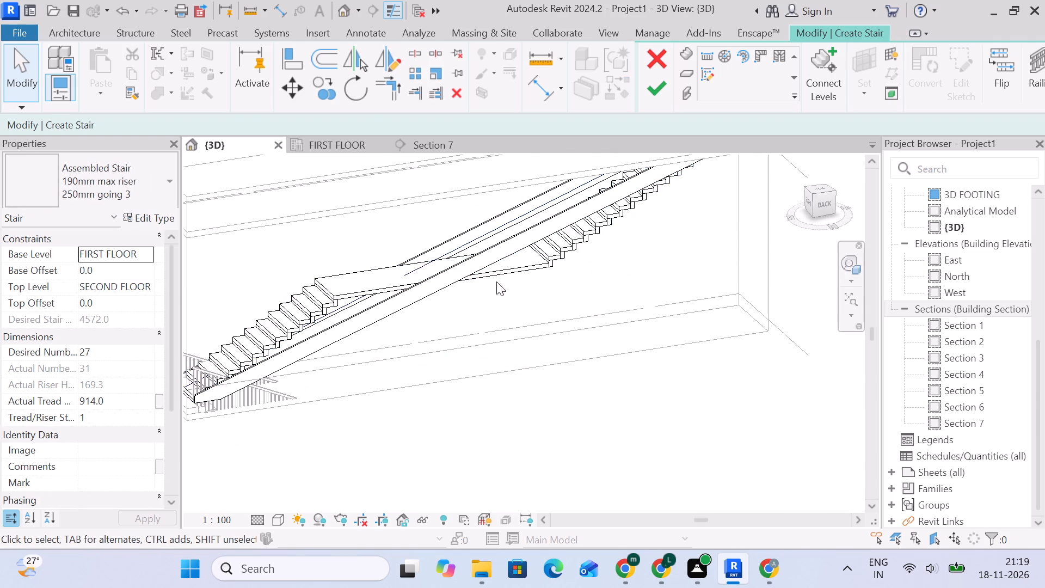
pyautogui.click(484, 250)
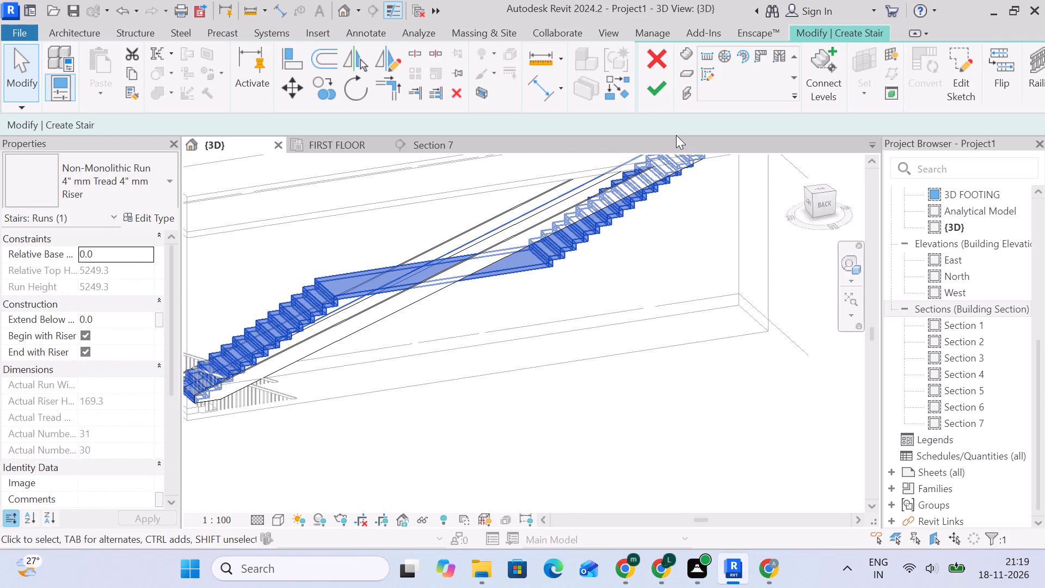
pyautogui.scroll(-3, 625, 268)
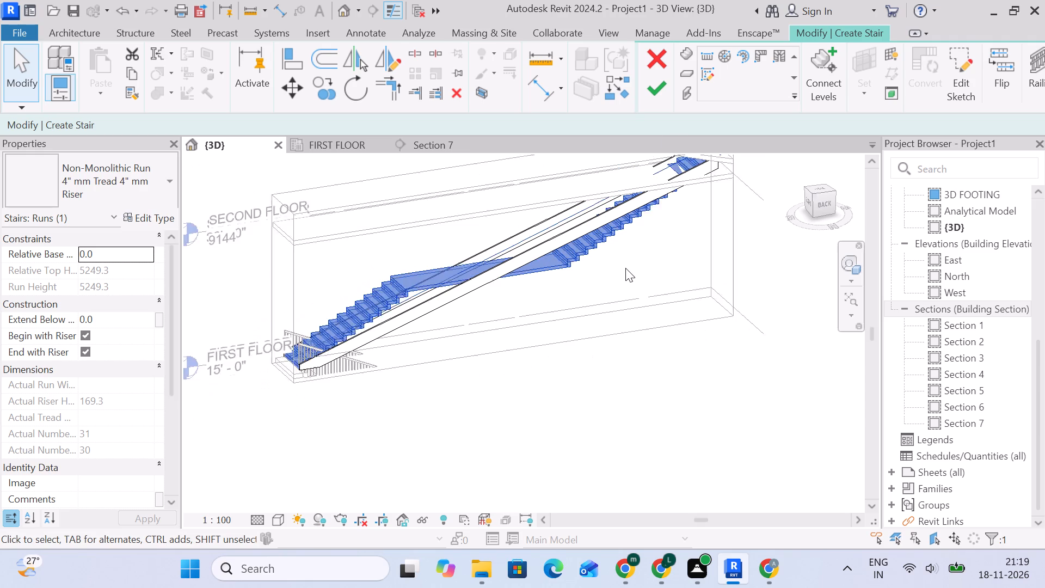
pyautogui.scroll(-1, 625, 268)
pyautogui.moveTo(613, 274); pyautogui.dragTo(545, 284, button='middle')
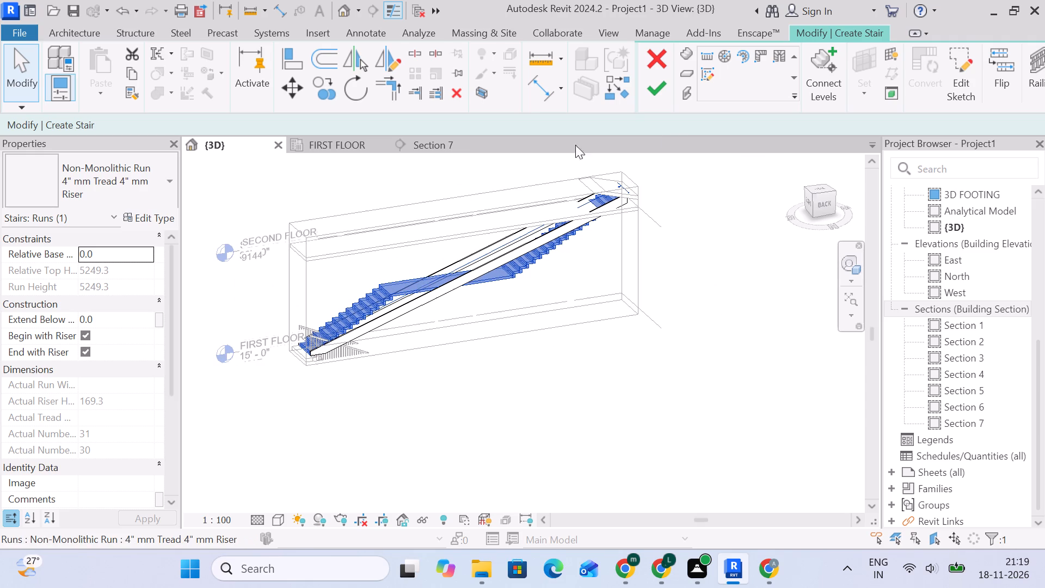
# Finish creating the assembled stair between FIRST FLOOR and SECOND FLOOR.
pyautogui.click(663, 95)
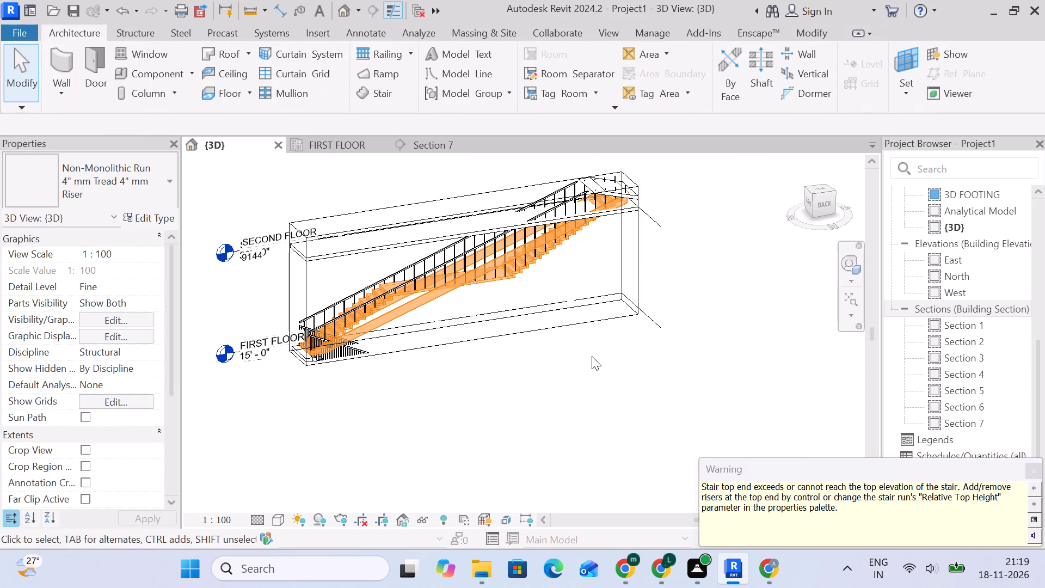
pyautogui.click(465, 443)
pyautogui.click(435, 281)
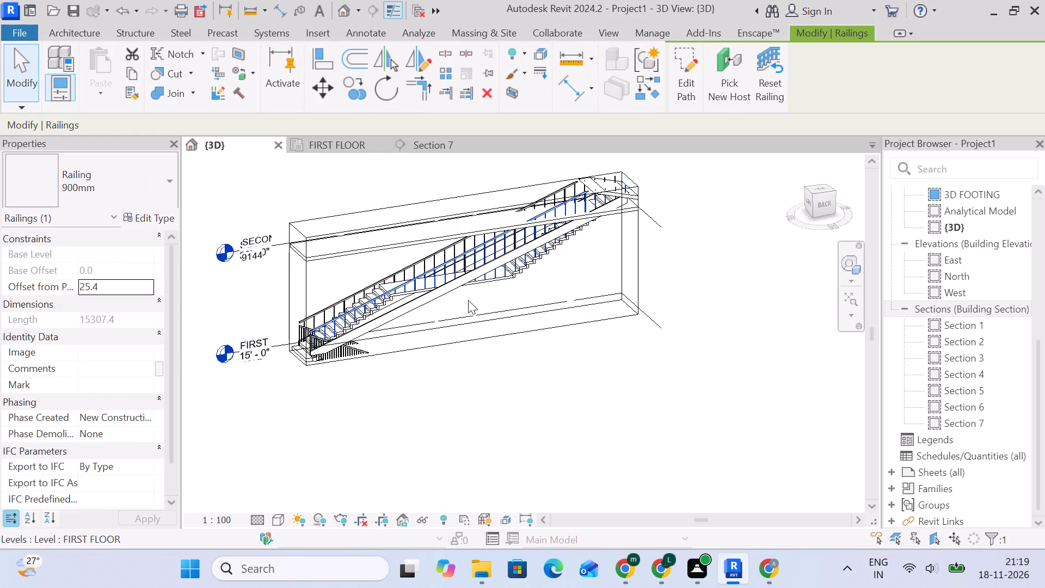
pyautogui.click(434, 410)
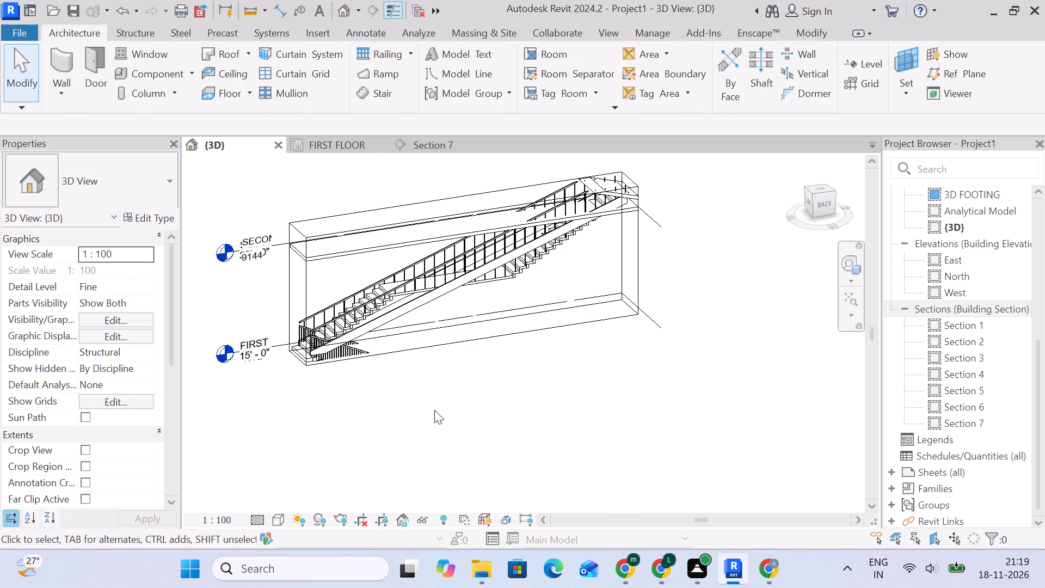
# Reopen the new stair for editing and delete the 50 mm wide stringer along its near side in the back 3D view.
pyautogui.scroll(6, 399, 277)
pyautogui.click(403, 301)
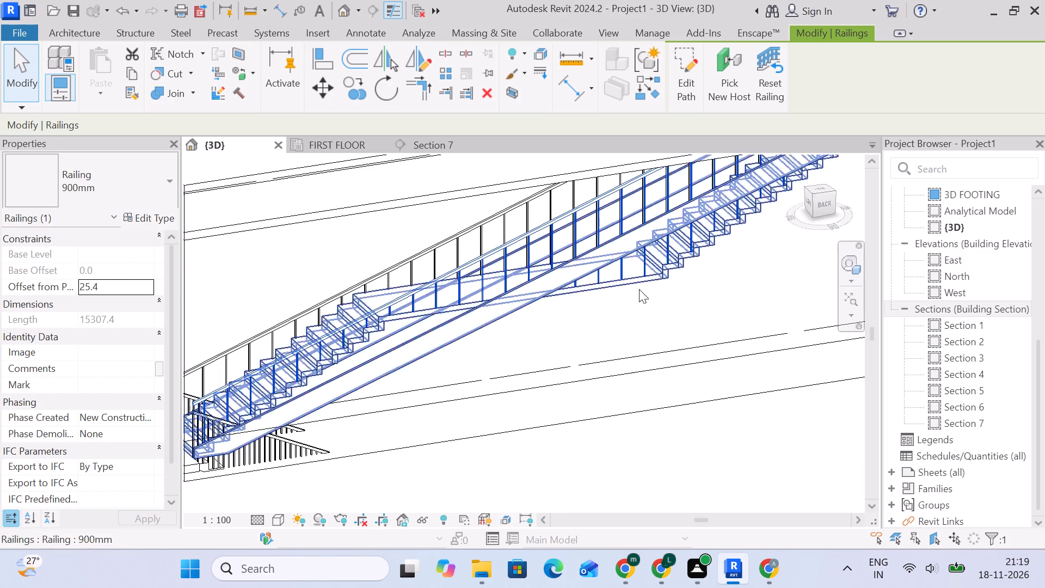
pyautogui.click(686, 267)
pyautogui.click(690, 105)
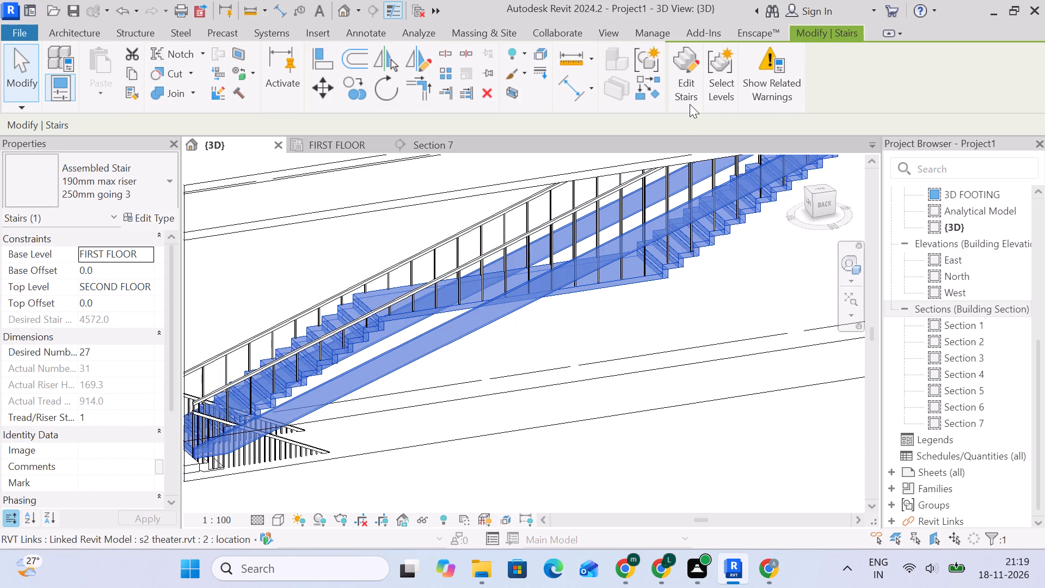
pyautogui.click(684, 75)
pyautogui.click(610, 246)
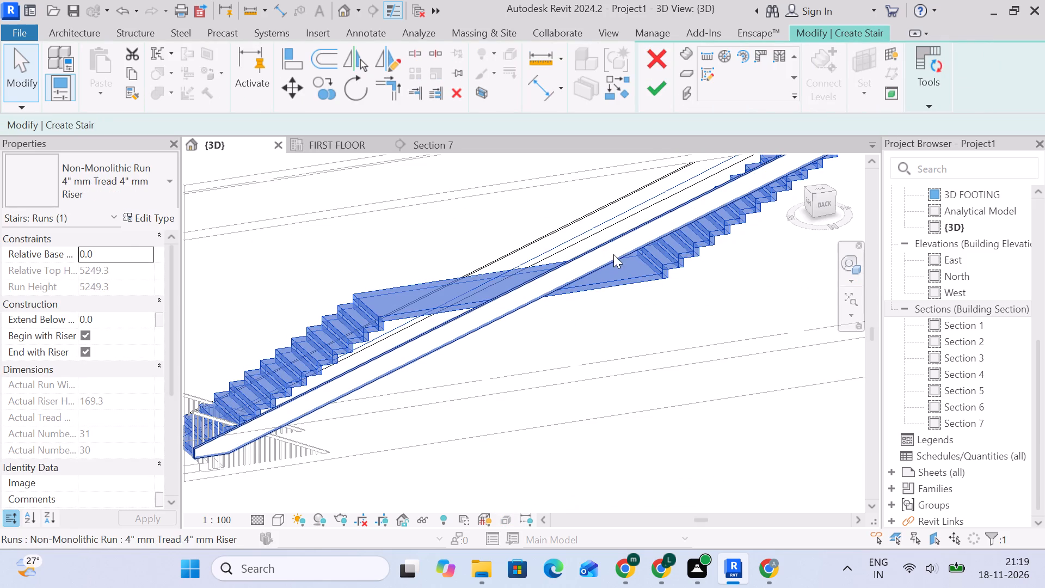
pyautogui.moveTo(587, 469); pyautogui.dragTo(590, 464)
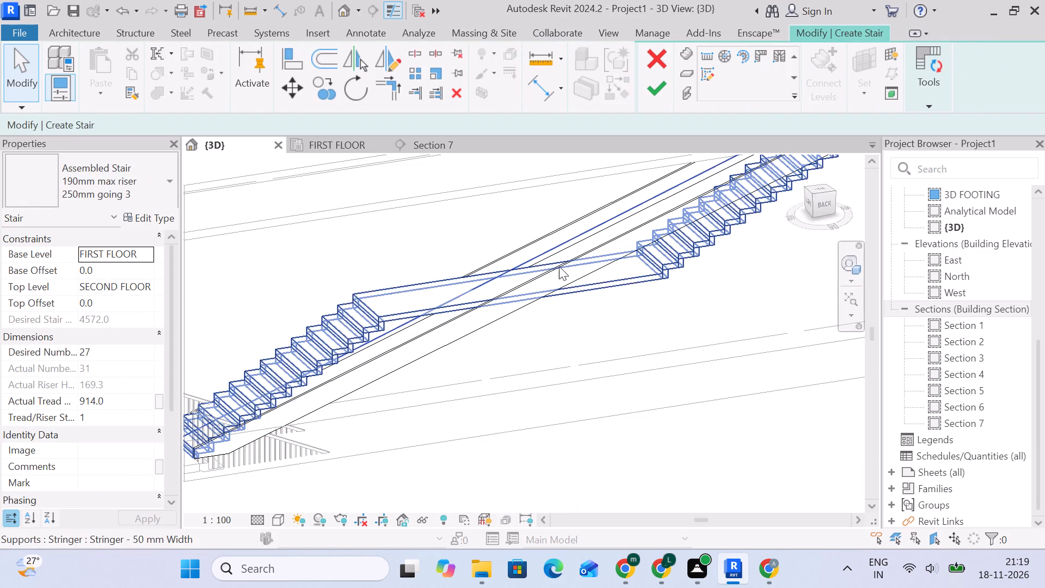
pyautogui.click(559, 266)
pyautogui.click(565, 338)
pyautogui.click(571, 272)
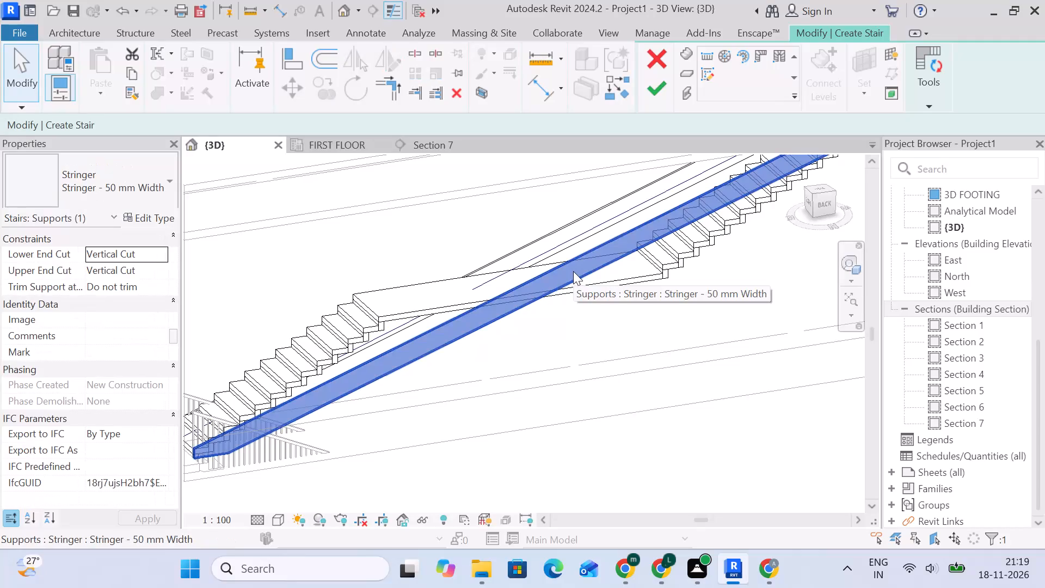
pyautogui.press('Delete')
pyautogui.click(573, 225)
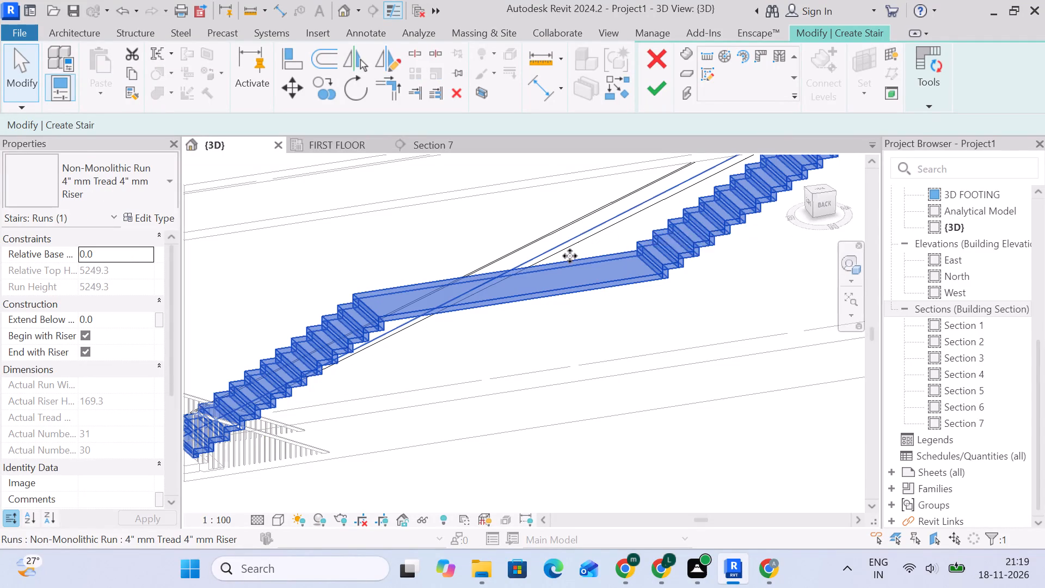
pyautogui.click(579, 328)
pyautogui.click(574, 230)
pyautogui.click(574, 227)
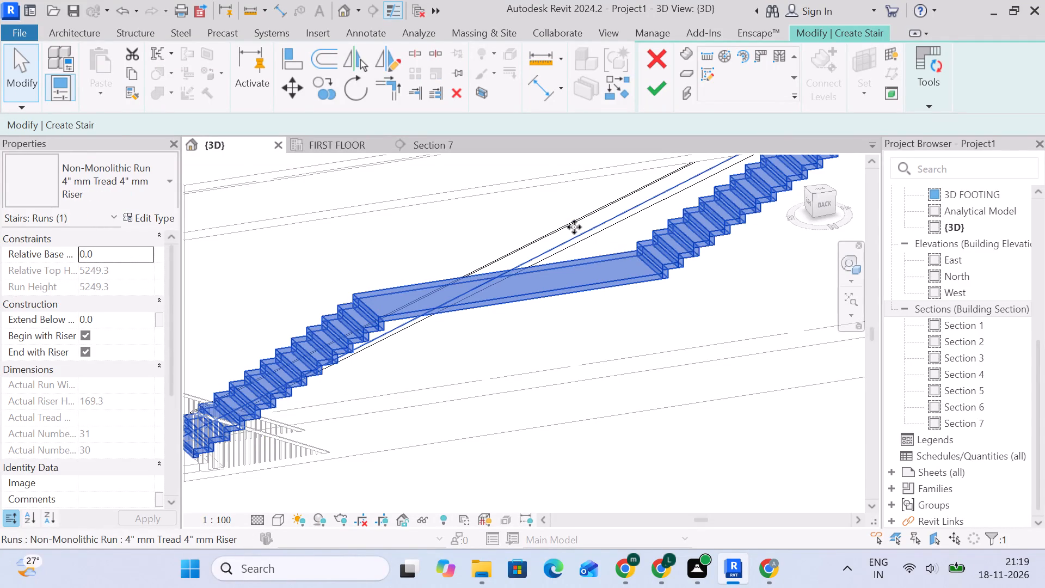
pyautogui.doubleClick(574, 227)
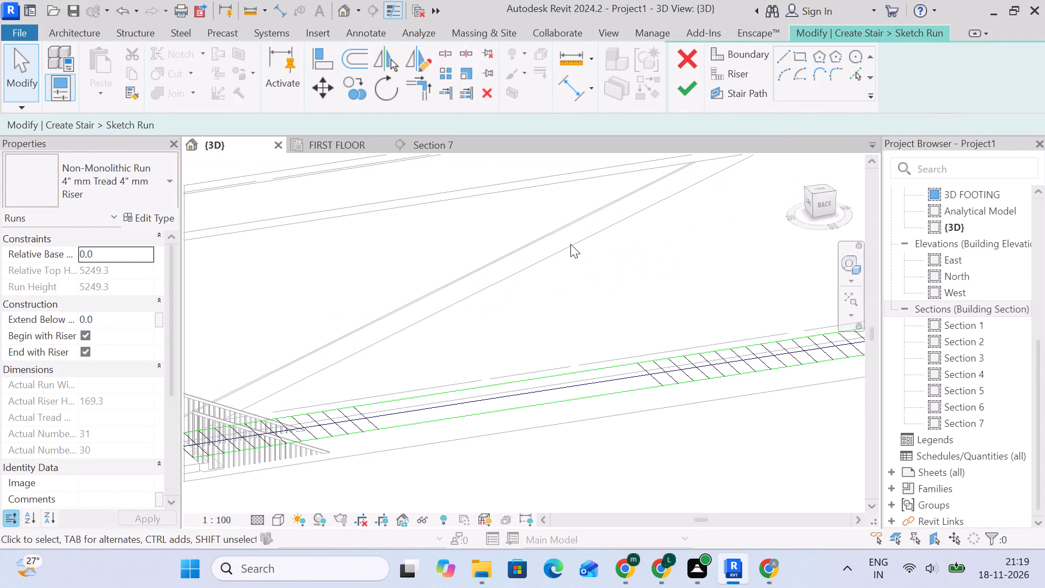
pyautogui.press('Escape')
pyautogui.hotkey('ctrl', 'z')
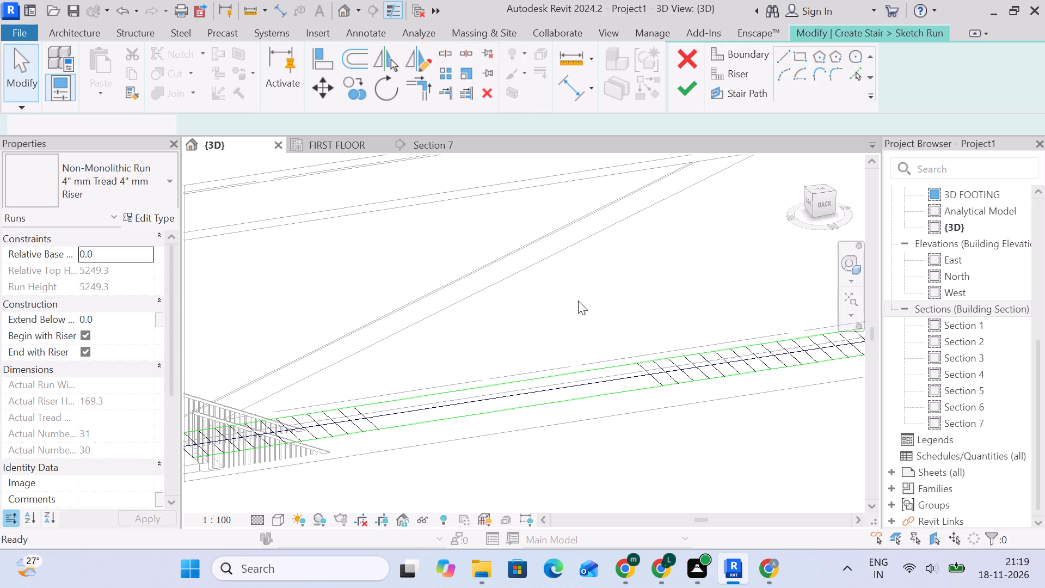
# Finish editing the assembled stair between FIRST FLOOR and SECOND FLOOR.
pyautogui.click(657, 89)
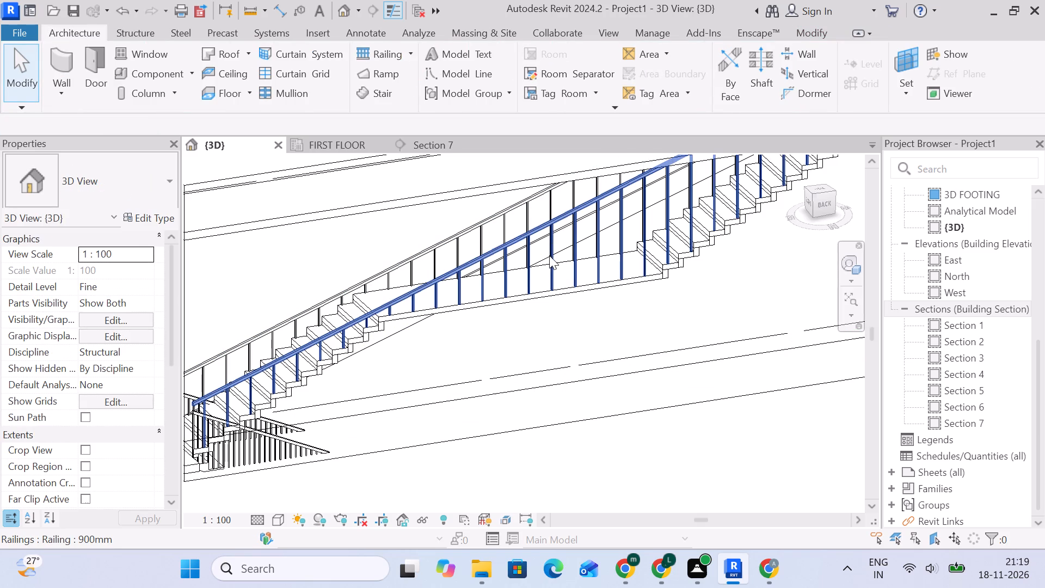
# Delete both 900mm railings from the two sides of the stair.
pyautogui.click(549, 255)
pyautogui.press('Delete')
pyautogui.click(527, 224)
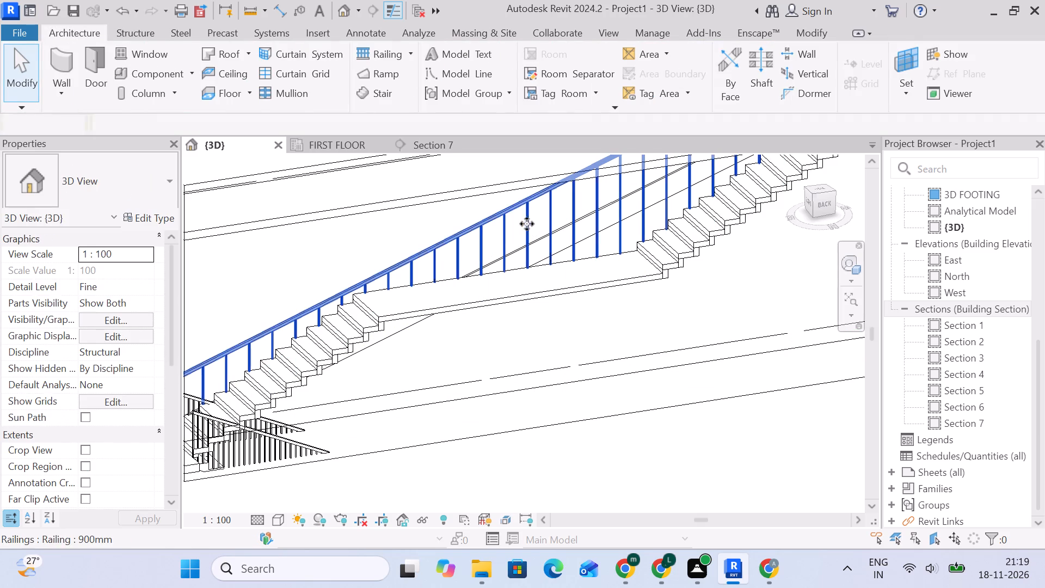
pyautogui.press('Delete')
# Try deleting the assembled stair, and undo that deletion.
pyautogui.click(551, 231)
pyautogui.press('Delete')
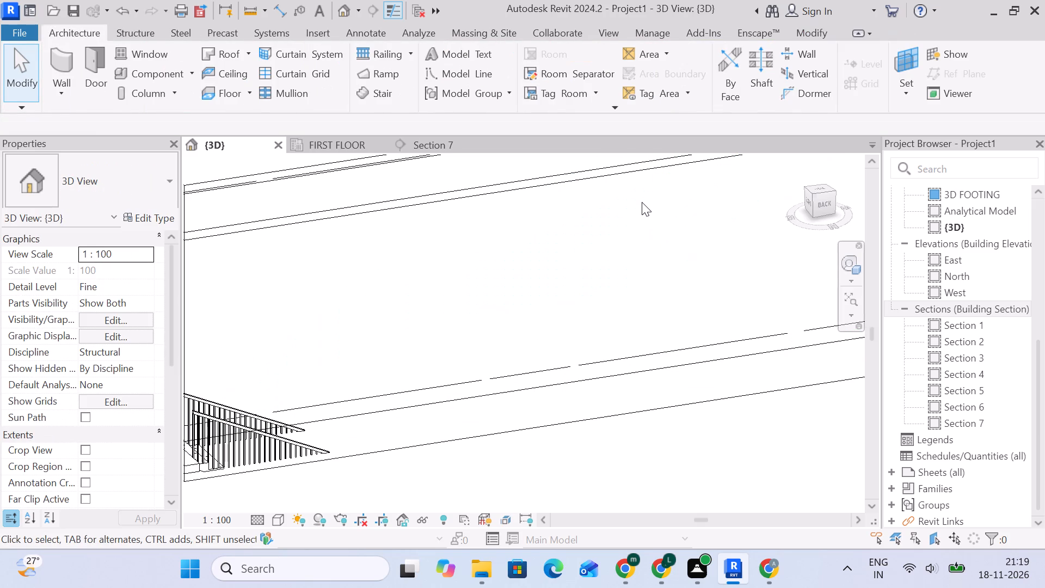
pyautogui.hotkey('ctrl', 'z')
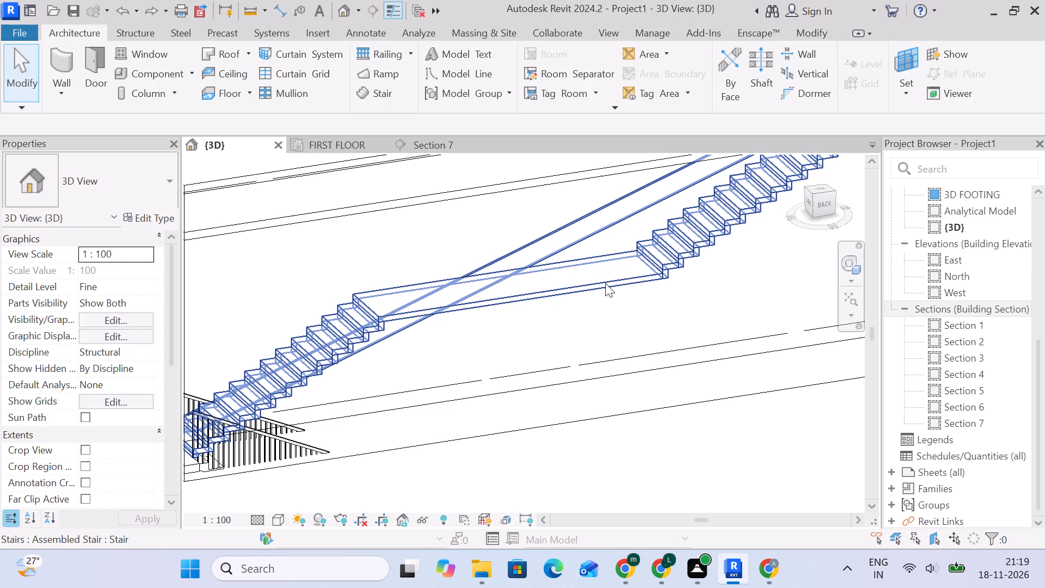
# Turn off the 3D view's section box to show the whole building around the stair.
pyautogui.click(605, 282)
pyautogui.scroll(-5, 605, 282)
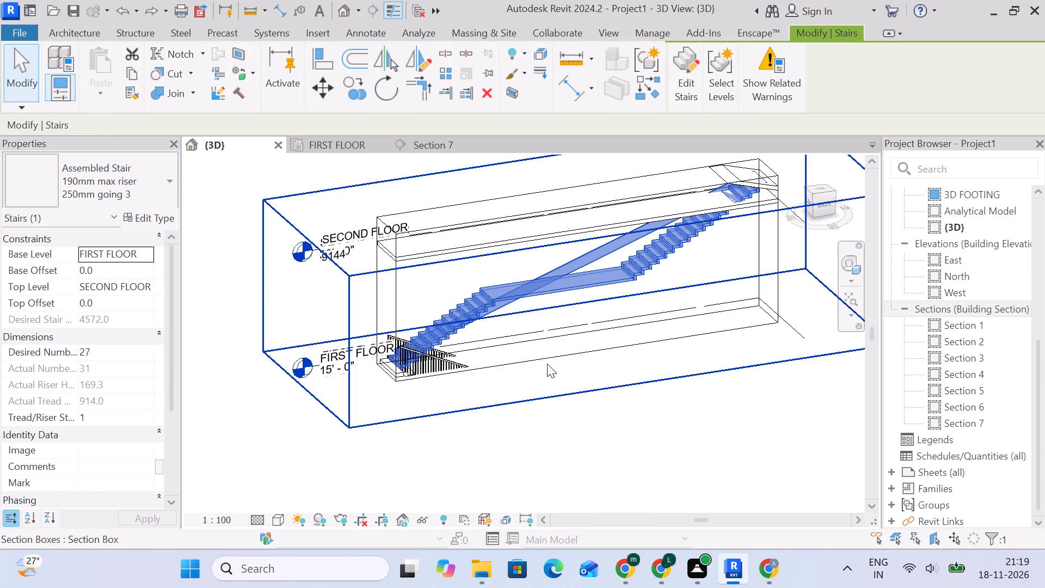
pyautogui.scroll(-2, 557, 362)
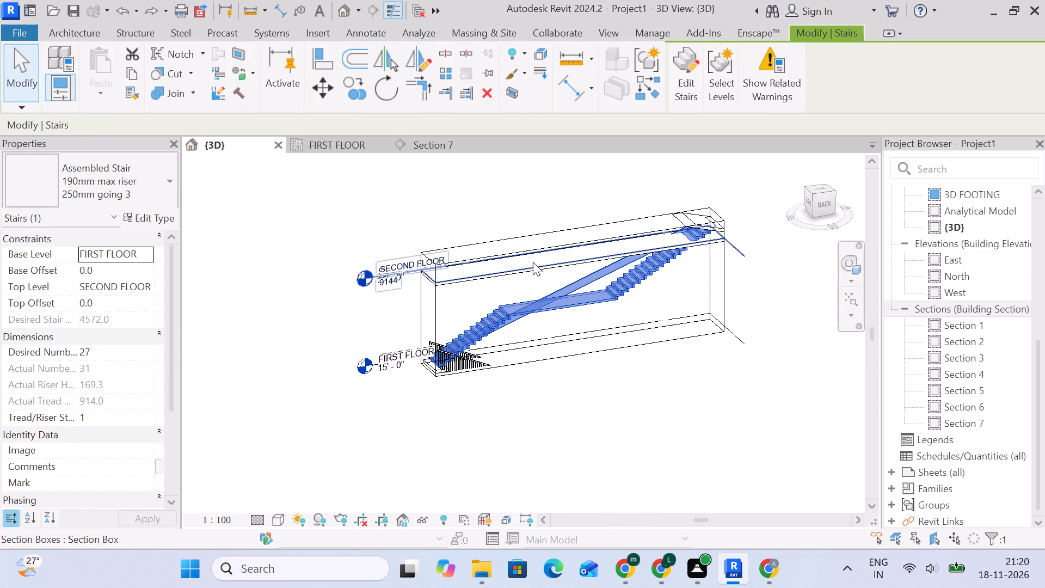
pyautogui.click(671, 409)
pyautogui.scroll(-5, 101, 379)
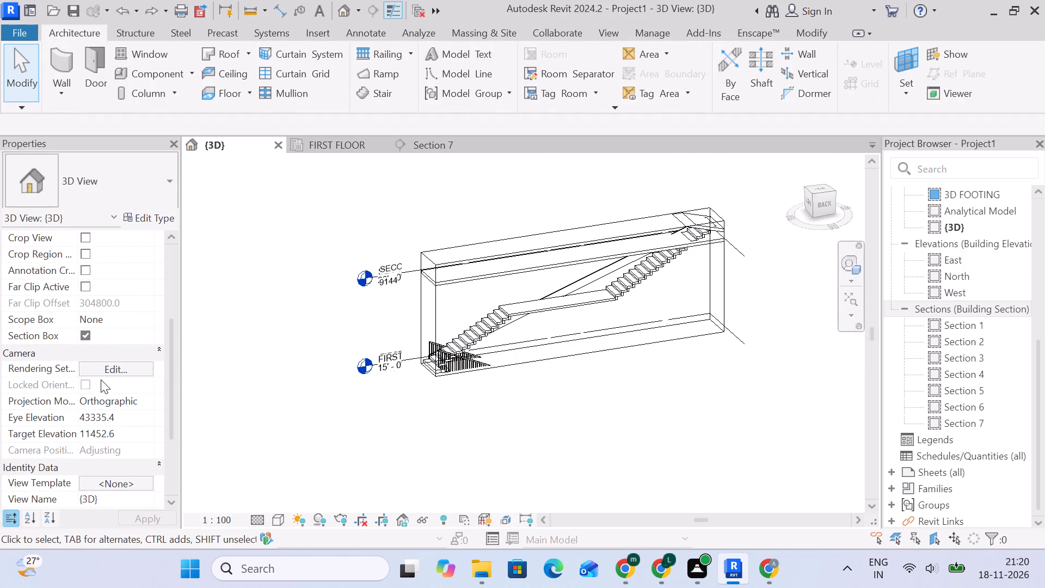
pyautogui.click(83, 334)
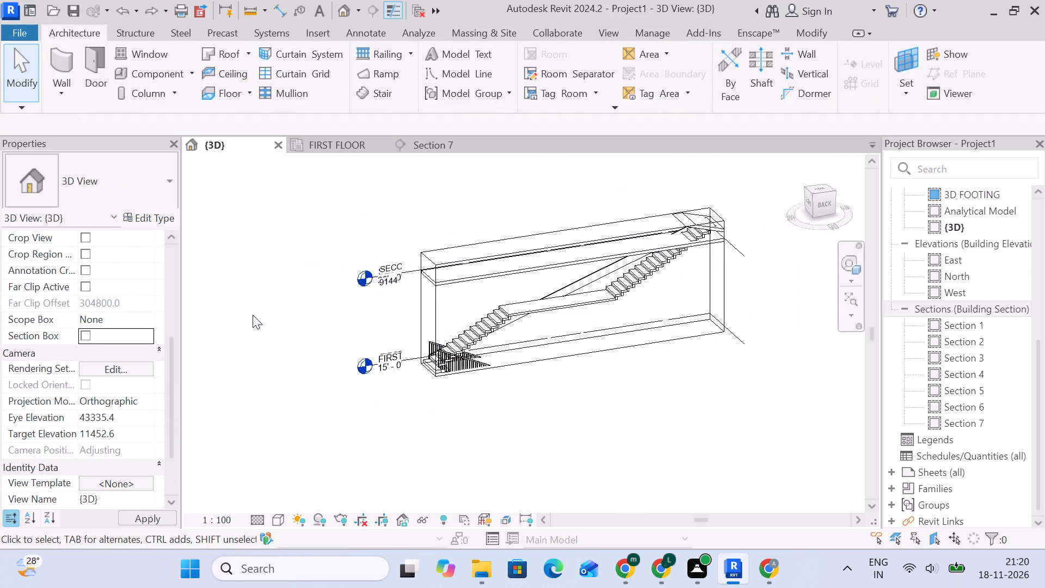
pyautogui.scroll(-3, 264, 317)
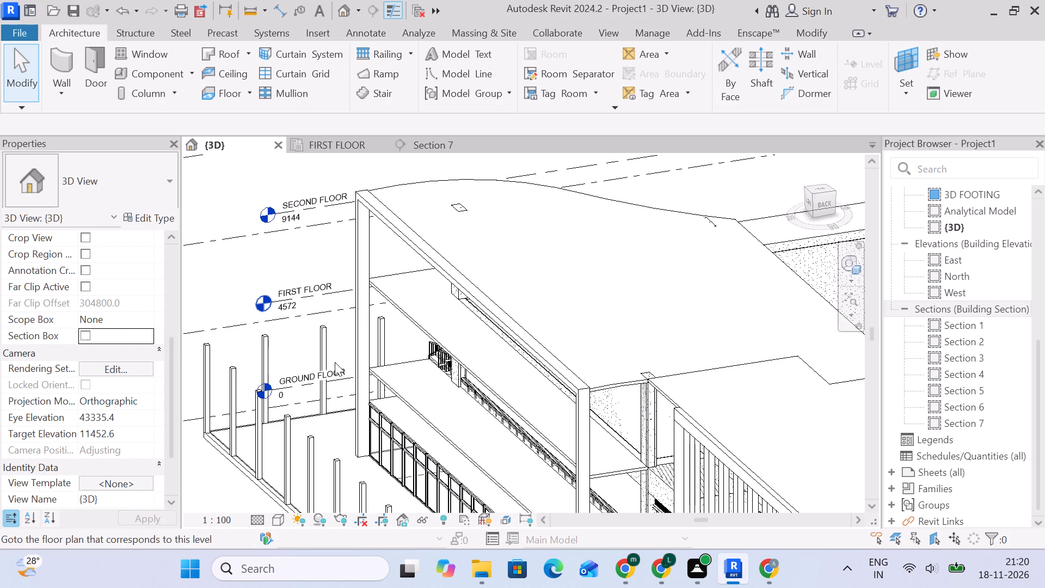
pyautogui.moveTo(368, 367); pyautogui.dragTo(299, 215, button='middle')
pyautogui.moveTo(592, 441); pyautogui.dragTo(513, 273, button='middle')
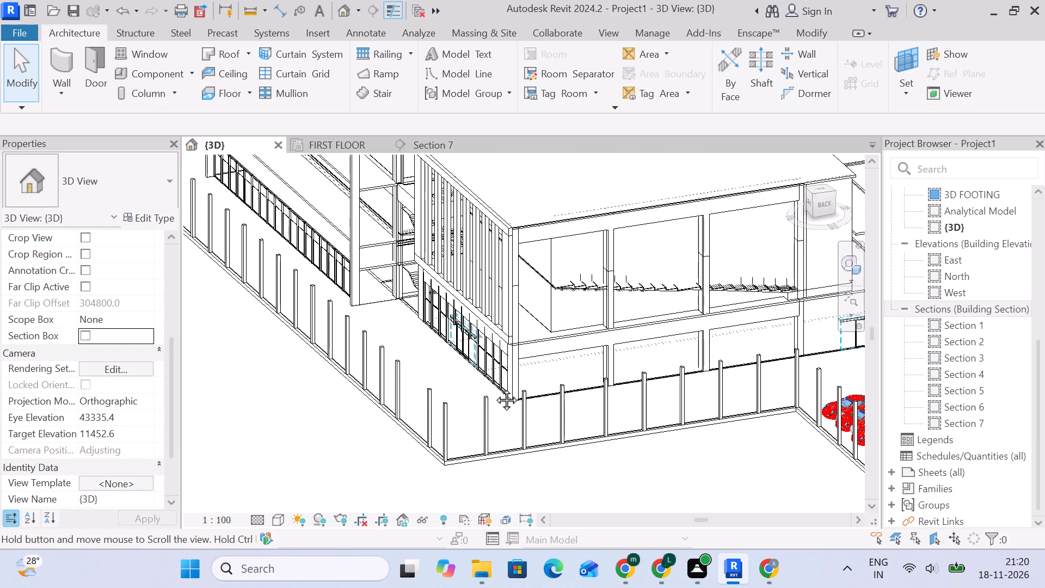
# Check the second stair's layout and level constraints in the FIRST FLOOR plan, and review Section 7 before closing it.
pyautogui.click(623, 279)
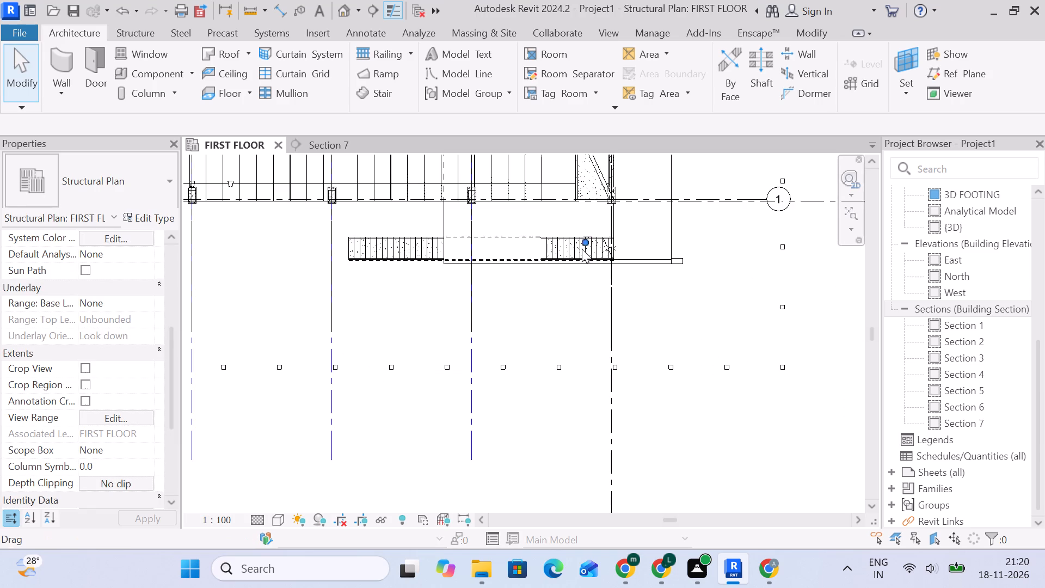
pyautogui.scroll(9, 582, 249)
pyautogui.moveTo(604, 339); pyautogui.dragTo(796, 342, button='middle')
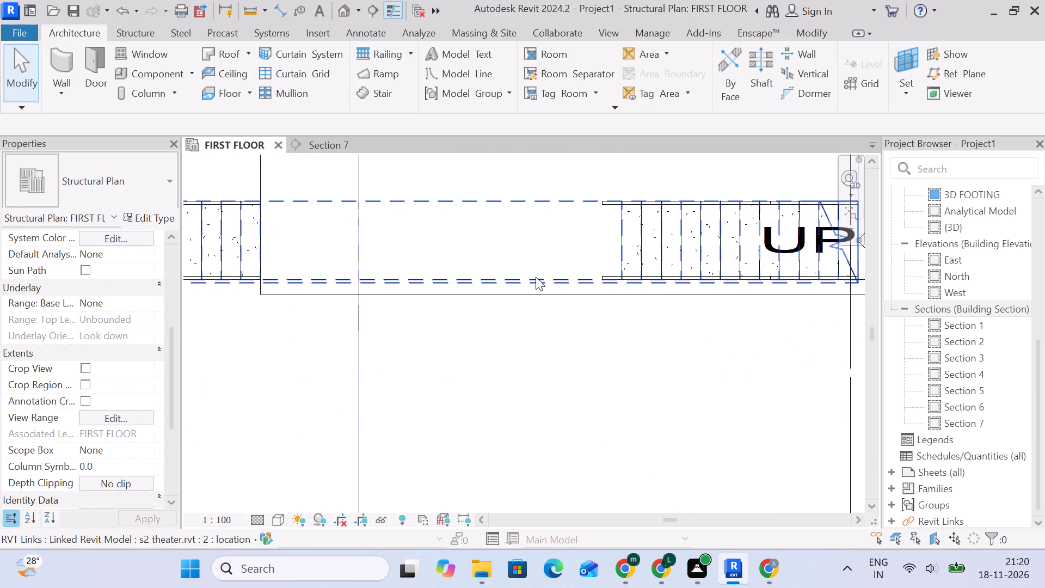
pyautogui.click(536, 277)
pyautogui.scroll(-5, 507, 340)
pyautogui.moveTo(507, 342); pyautogui.dragTo(589, 321, button='middle')
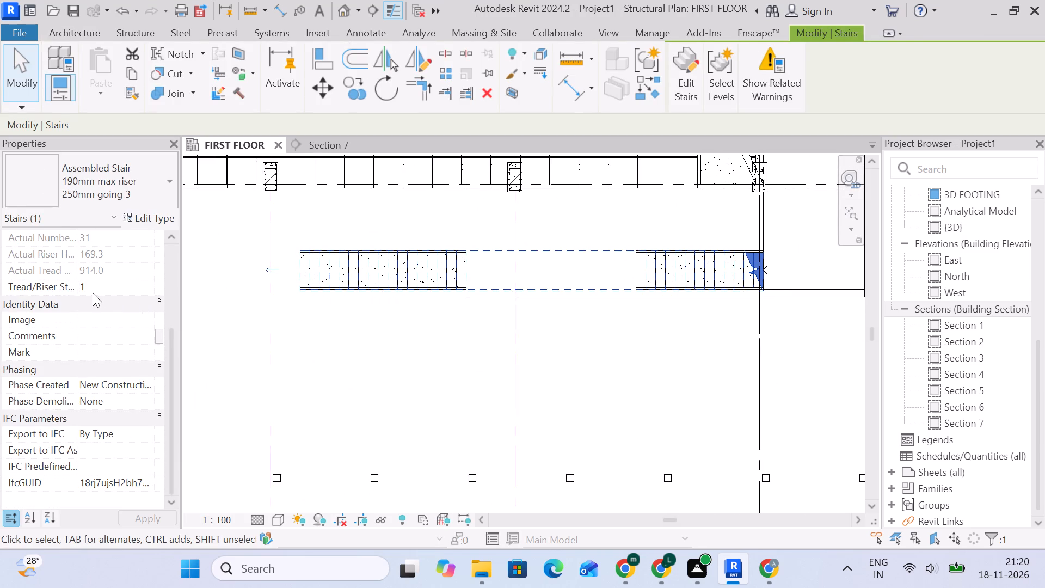
pyautogui.scroll(5, 93, 293)
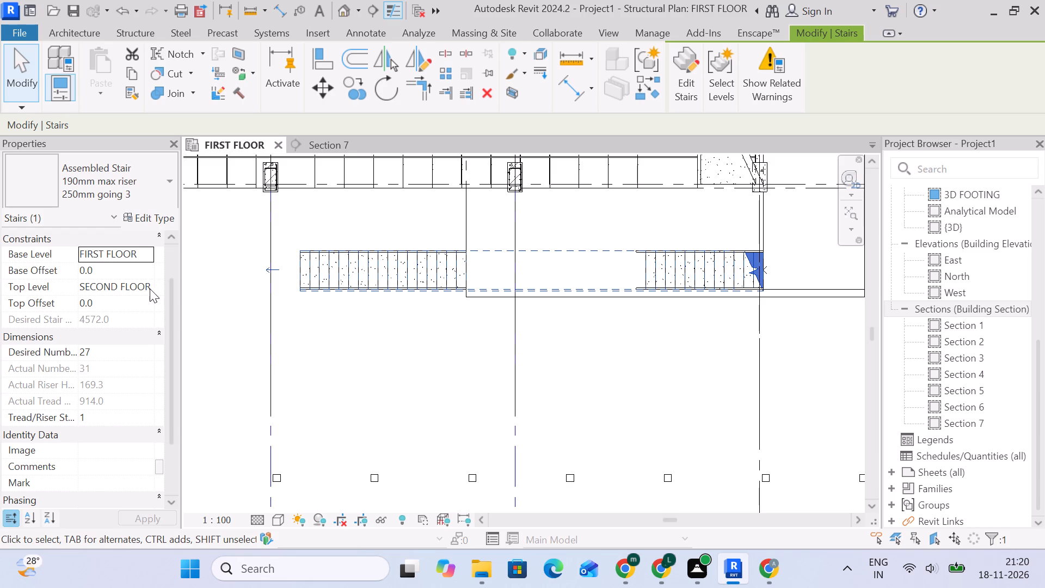
pyautogui.click(318, 144)
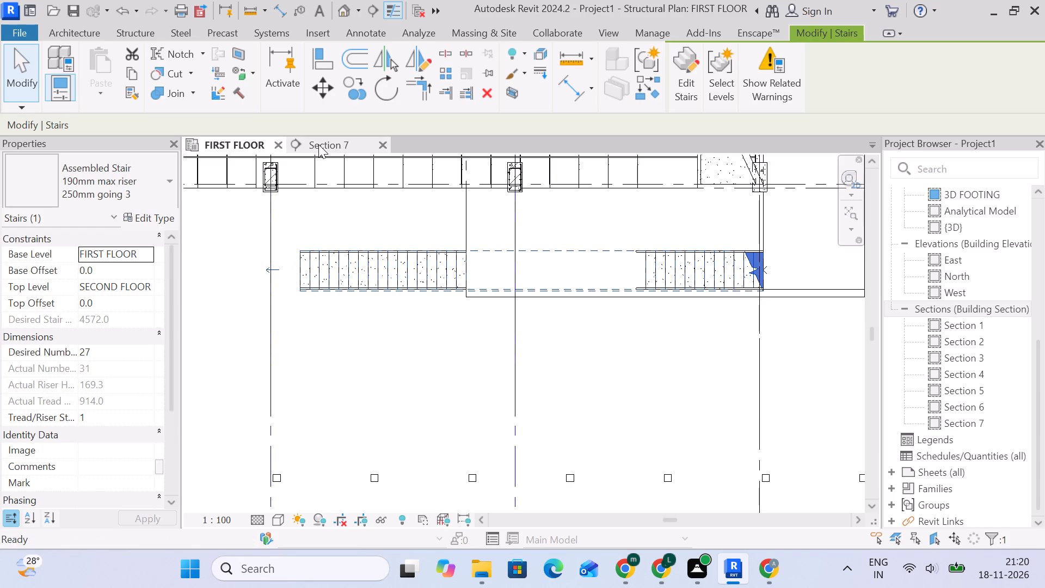
pyautogui.scroll(-3, 713, 313)
pyautogui.moveTo(713, 313); pyautogui.dragTo(632, 329, button='middle')
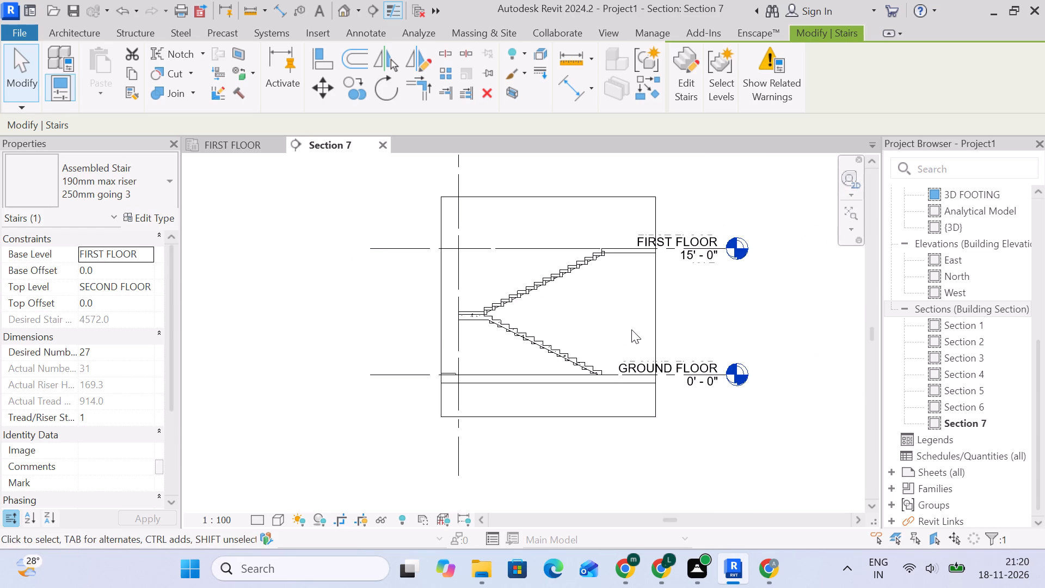
pyautogui.click(385, 144)
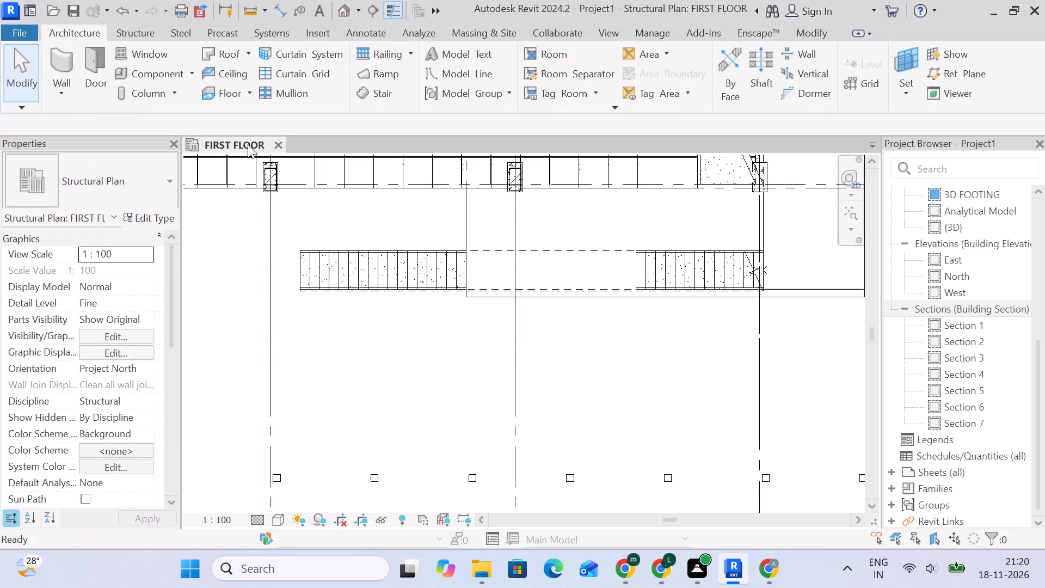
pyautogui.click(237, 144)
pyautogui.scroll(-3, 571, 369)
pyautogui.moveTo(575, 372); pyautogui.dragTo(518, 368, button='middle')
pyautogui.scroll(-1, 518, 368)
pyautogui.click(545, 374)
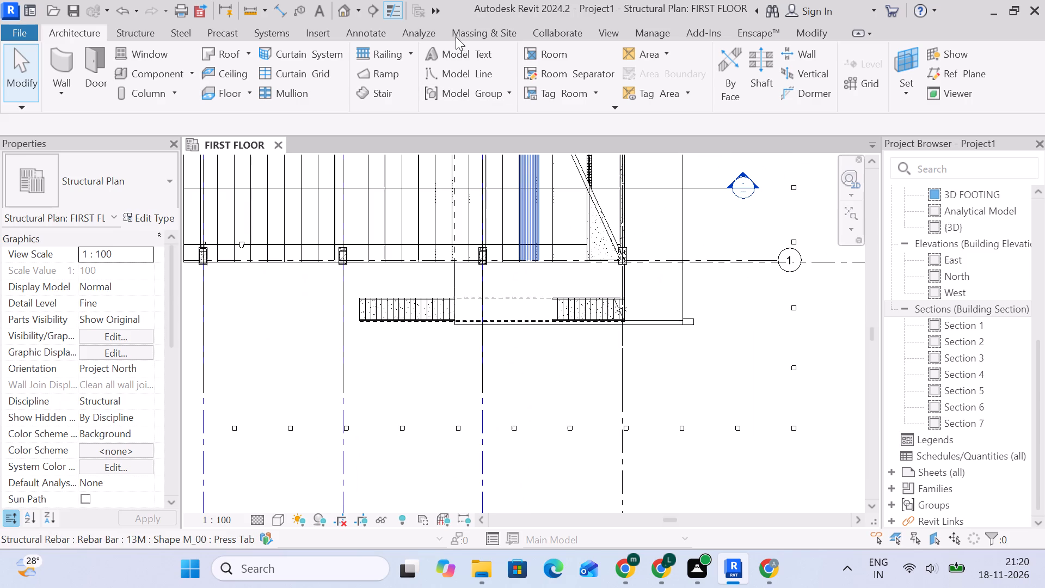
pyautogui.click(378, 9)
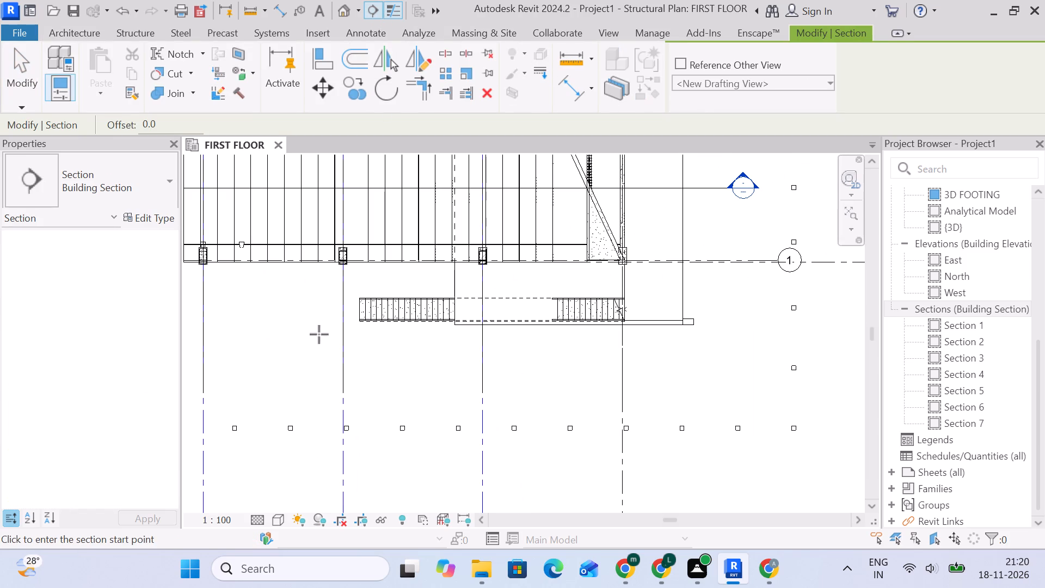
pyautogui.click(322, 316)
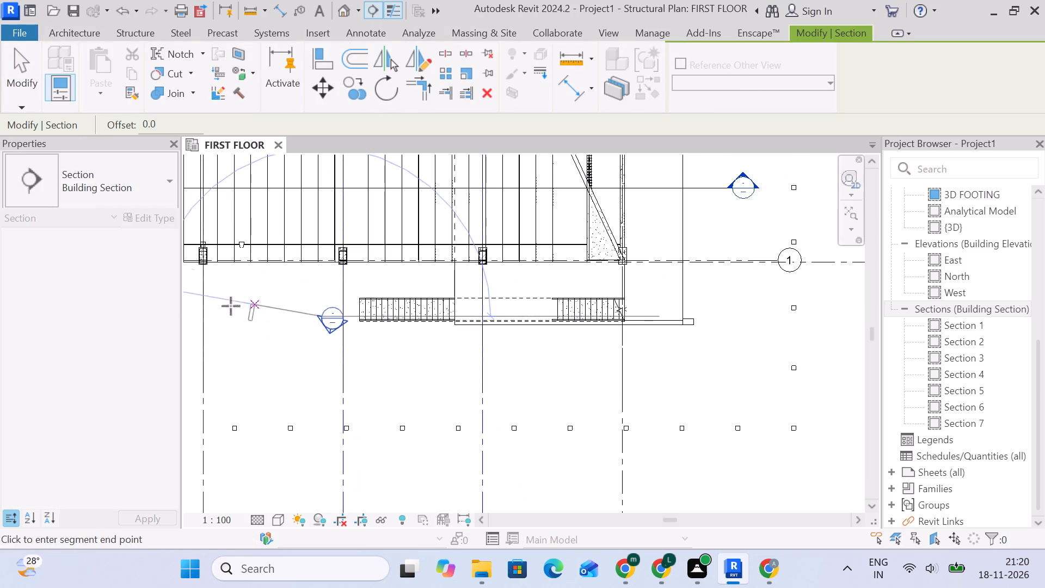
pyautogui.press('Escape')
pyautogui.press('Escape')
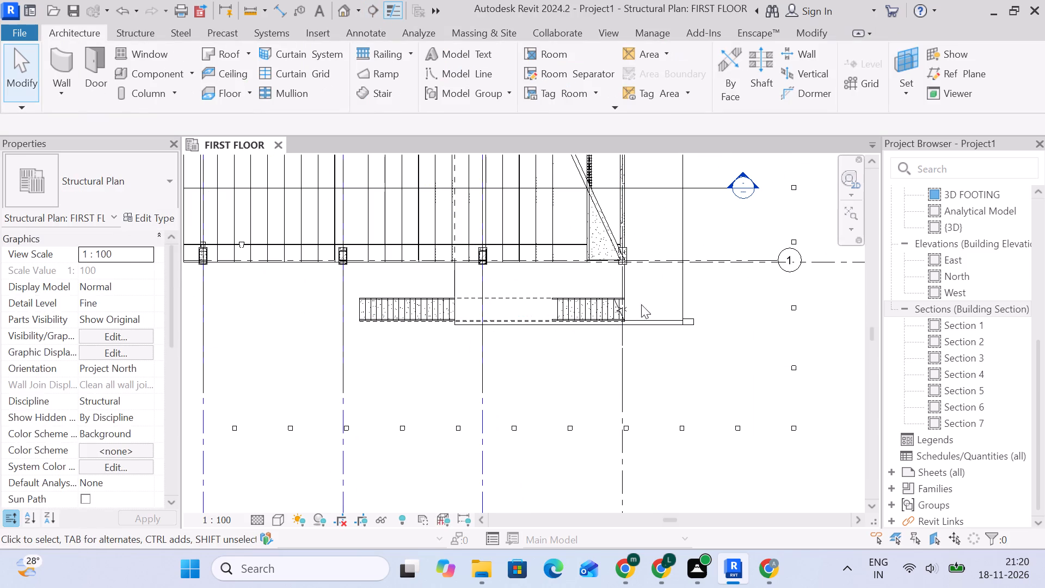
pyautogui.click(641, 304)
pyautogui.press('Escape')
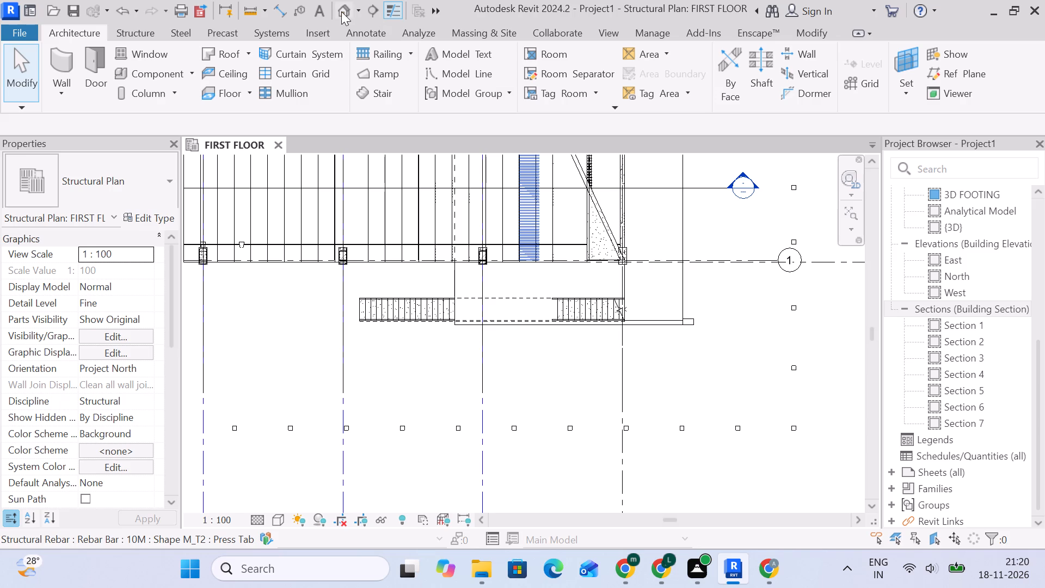
# In the FIRST FLOOR plan, cut a south-facing building section lengthwise through the second stair, with its view depth ending within the stair's width.
pyautogui.click(378, 10)
pyautogui.click(638, 310)
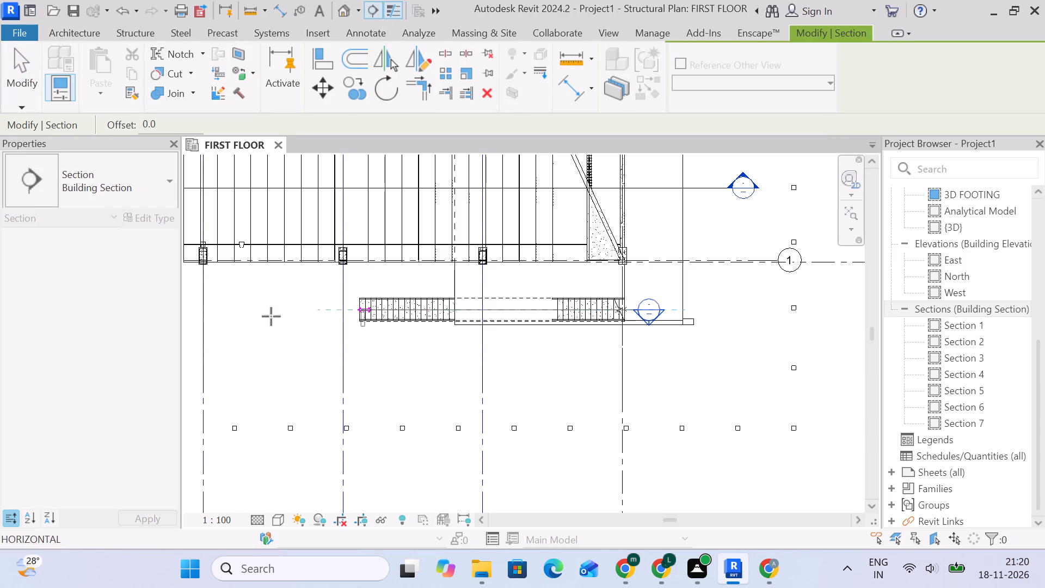
pyautogui.click(323, 313)
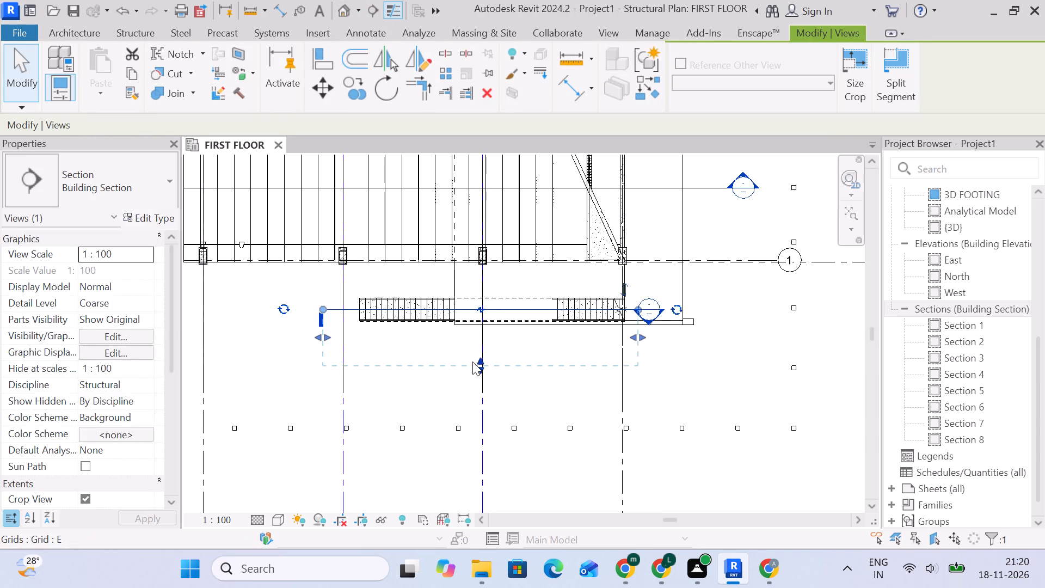
pyautogui.moveTo(474, 367); pyautogui.dragTo(474, 326)
pyautogui.scroll(6, 475, 317)
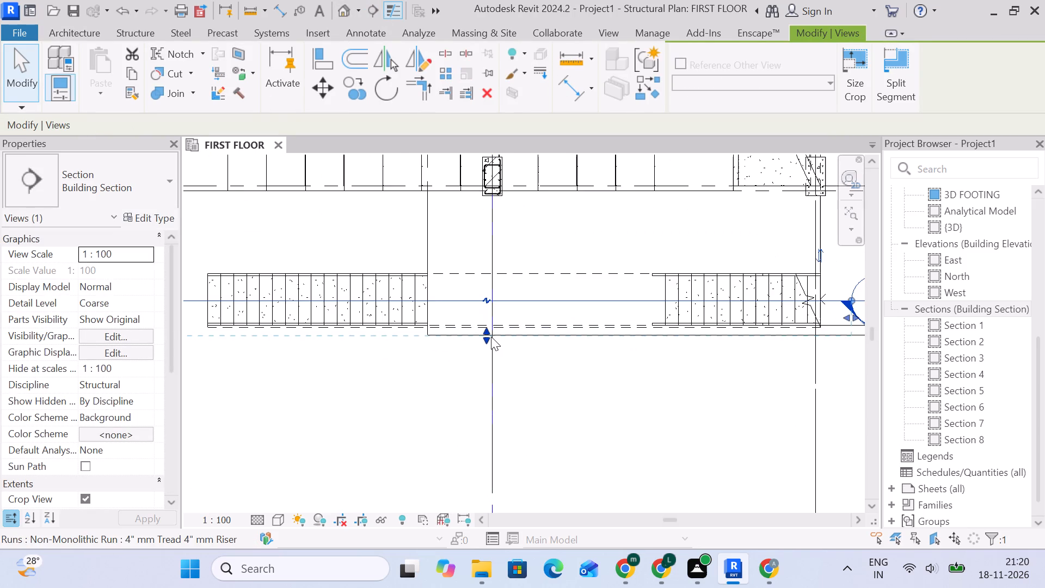
pyautogui.moveTo(491, 337); pyautogui.dragTo(493, 316)
# Open the new section's view and examine how the assembled stair aligns with the linked stair and the floor levels.
pyautogui.moveTo(525, 360); pyautogui.dragTo(526, 355, button='right')
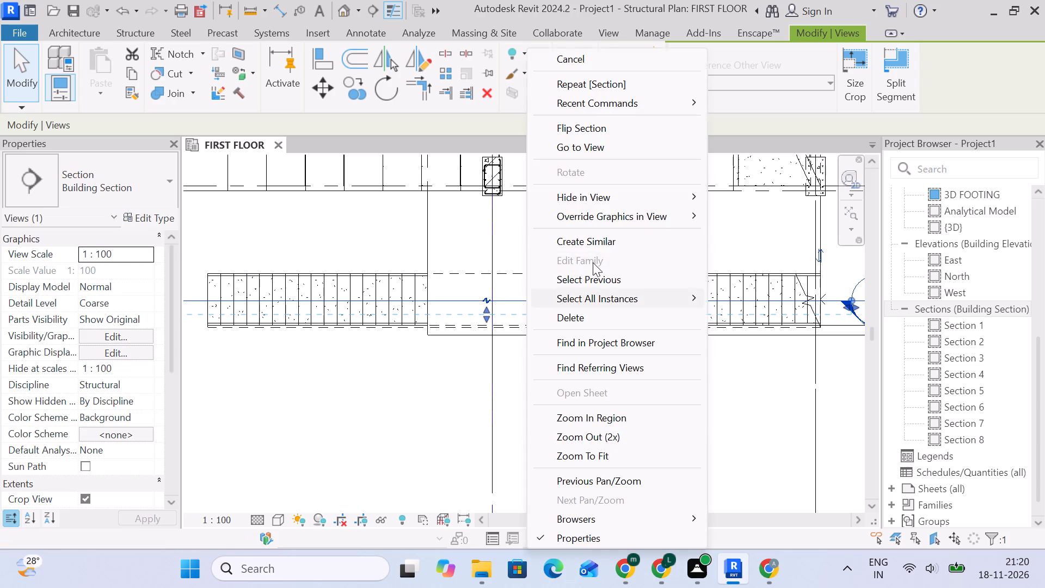
pyautogui.click(601, 146)
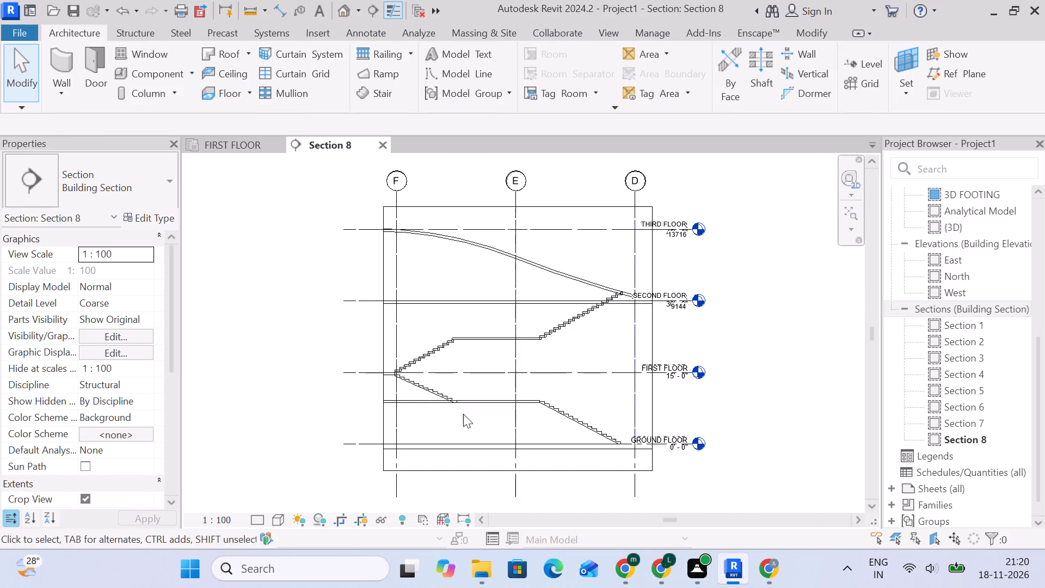
pyautogui.scroll(5, 416, 394)
pyautogui.scroll(-3, 473, 405)
pyautogui.moveTo(488, 406); pyautogui.dragTo(391, 382, button='middle')
pyautogui.press('Escape')
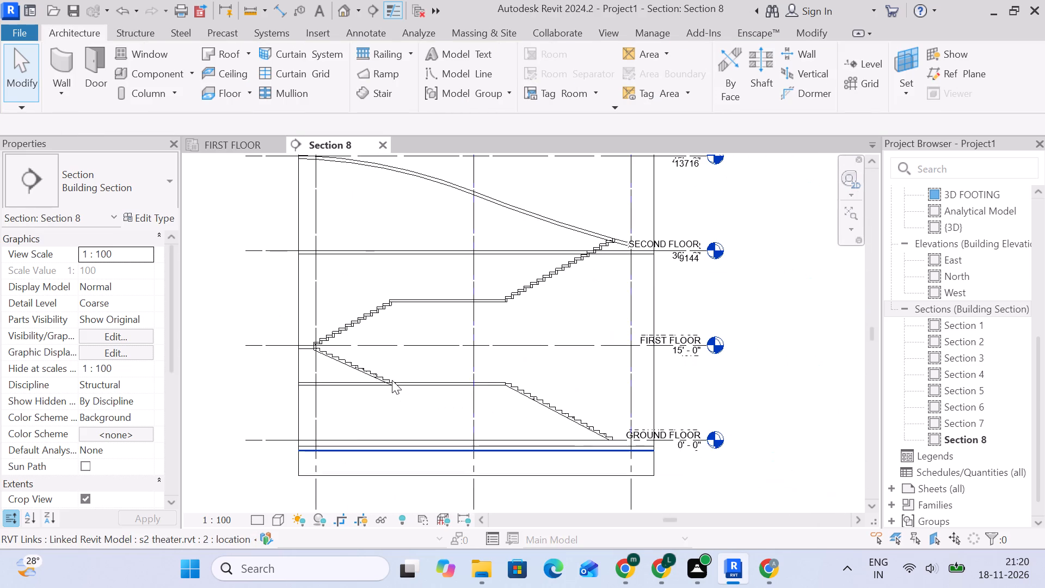
pyautogui.click(376, 370)
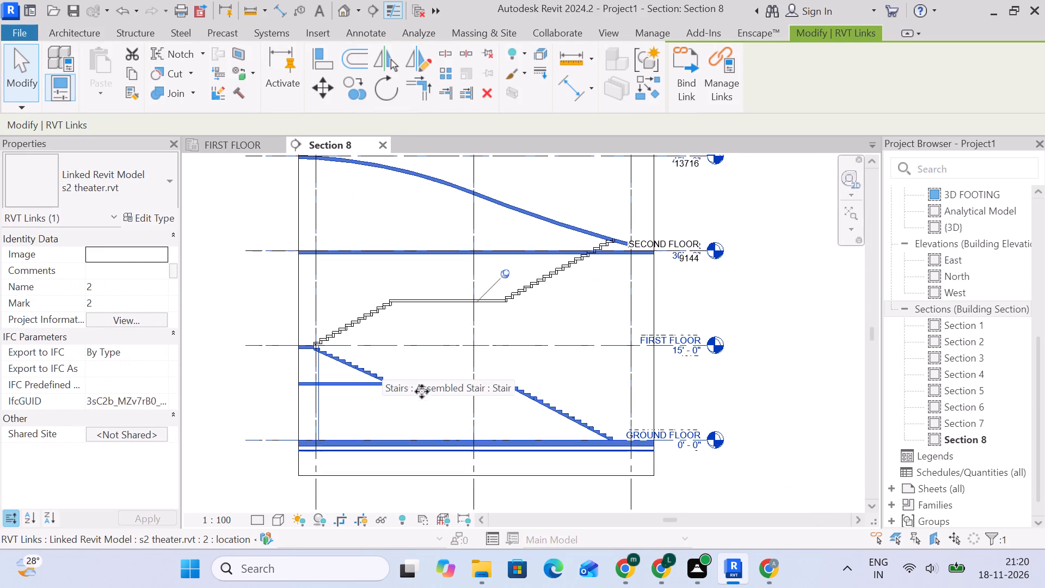
pyautogui.click(755, 384)
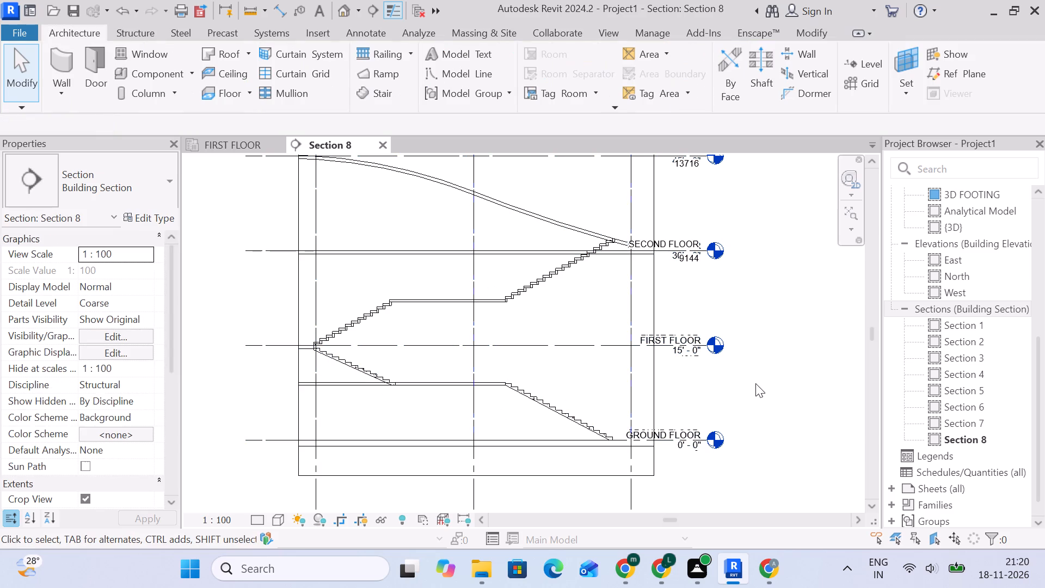
pyautogui.click(512, 295)
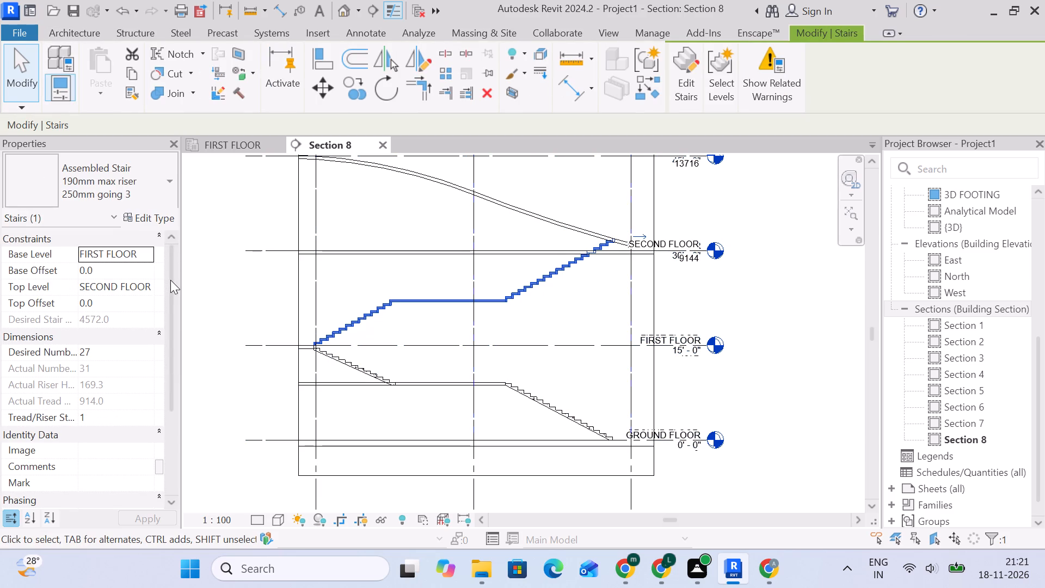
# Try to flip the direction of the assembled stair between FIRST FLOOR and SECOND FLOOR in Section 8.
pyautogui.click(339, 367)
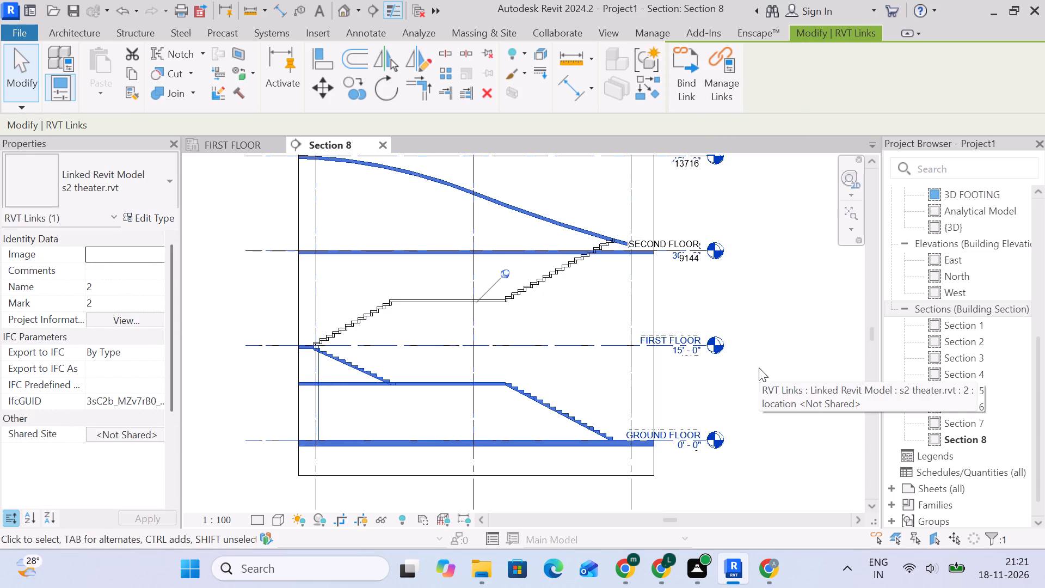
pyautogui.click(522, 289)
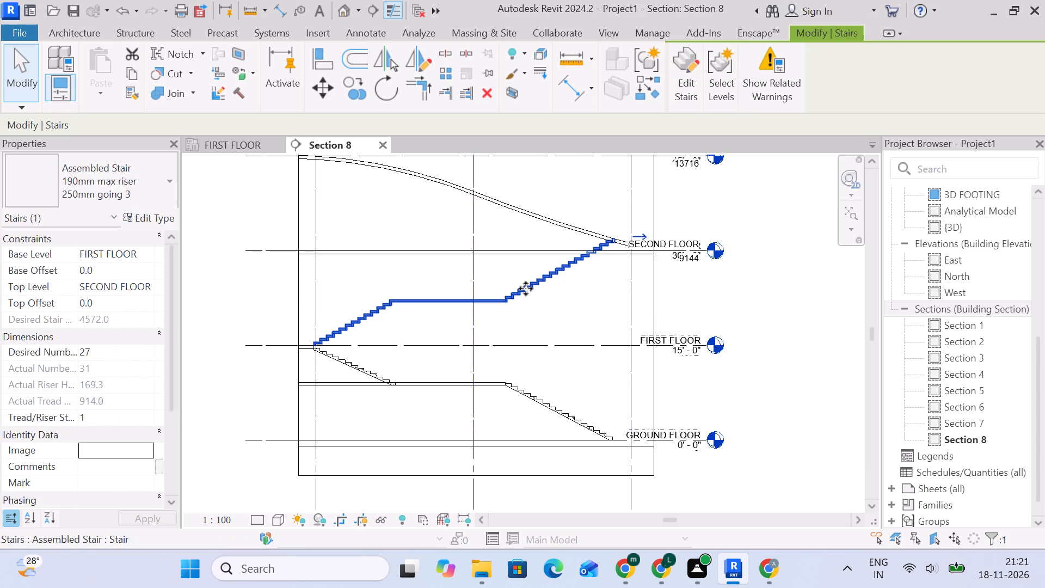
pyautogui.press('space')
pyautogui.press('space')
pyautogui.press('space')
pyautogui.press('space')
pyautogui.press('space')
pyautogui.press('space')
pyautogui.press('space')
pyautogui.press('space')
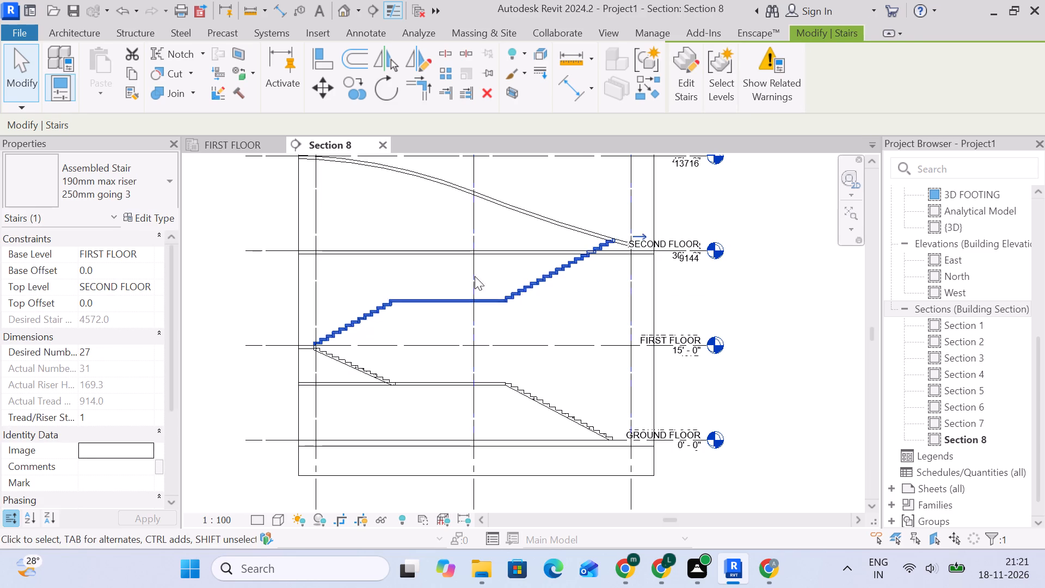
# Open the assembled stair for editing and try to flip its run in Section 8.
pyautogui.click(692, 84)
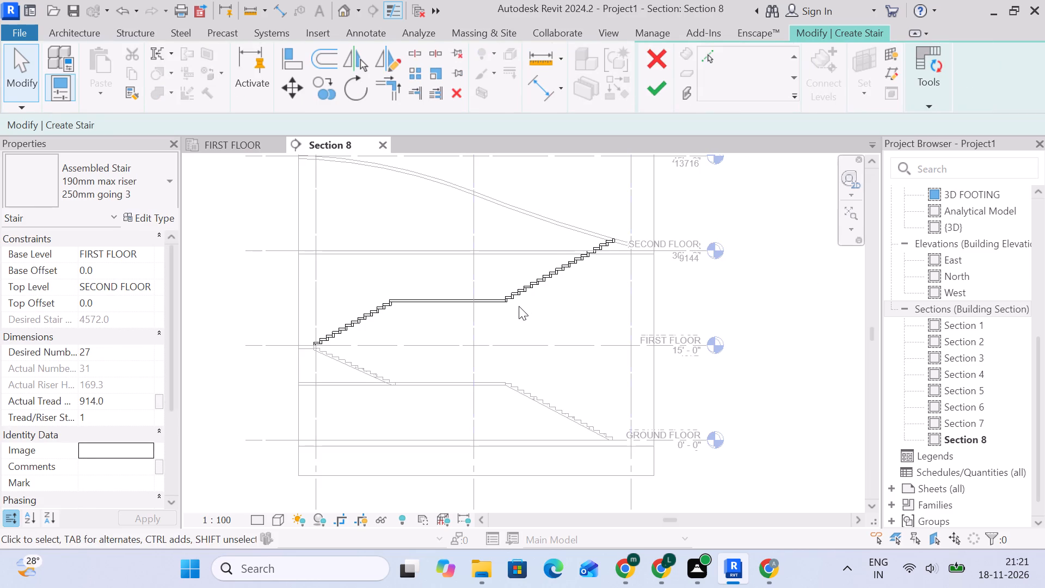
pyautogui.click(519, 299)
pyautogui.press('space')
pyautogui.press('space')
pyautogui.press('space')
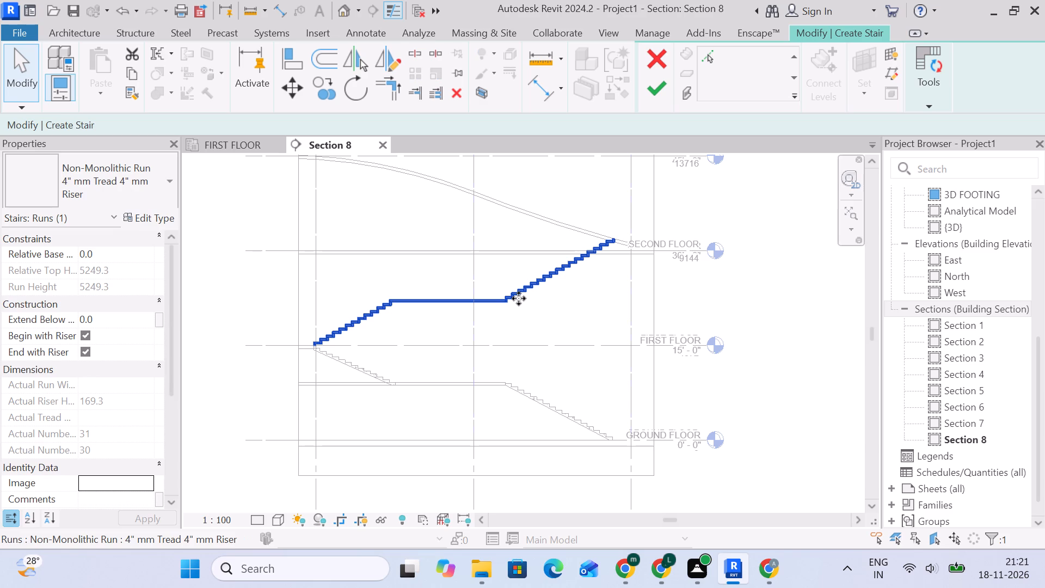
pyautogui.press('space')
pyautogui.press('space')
# Examine the stair run in the FIRST FLOOR plan and in Section 8, and finish the stair edit without altering it.
pyautogui.click(236, 153)
pyautogui.scroll(-3, 370, 298)
pyautogui.scroll(1, 271, 332)
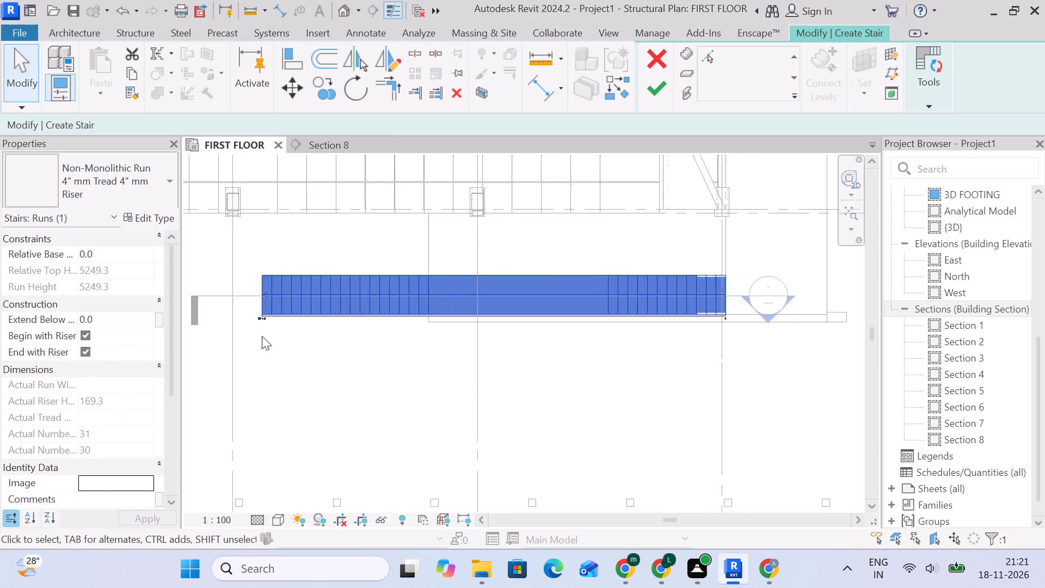
pyautogui.scroll(3, 262, 336)
pyautogui.scroll(-5, 310, 324)
pyautogui.scroll(4, 751, 308)
pyautogui.scroll(5, 568, 342)
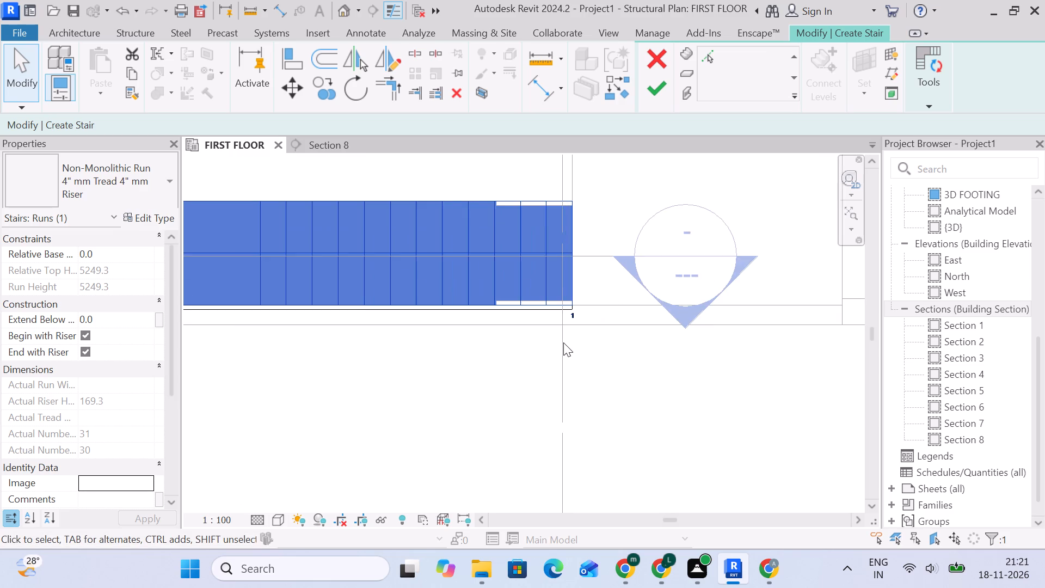
pyautogui.scroll(5, 560, 323)
pyautogui.scroll(-15, 568, 316)
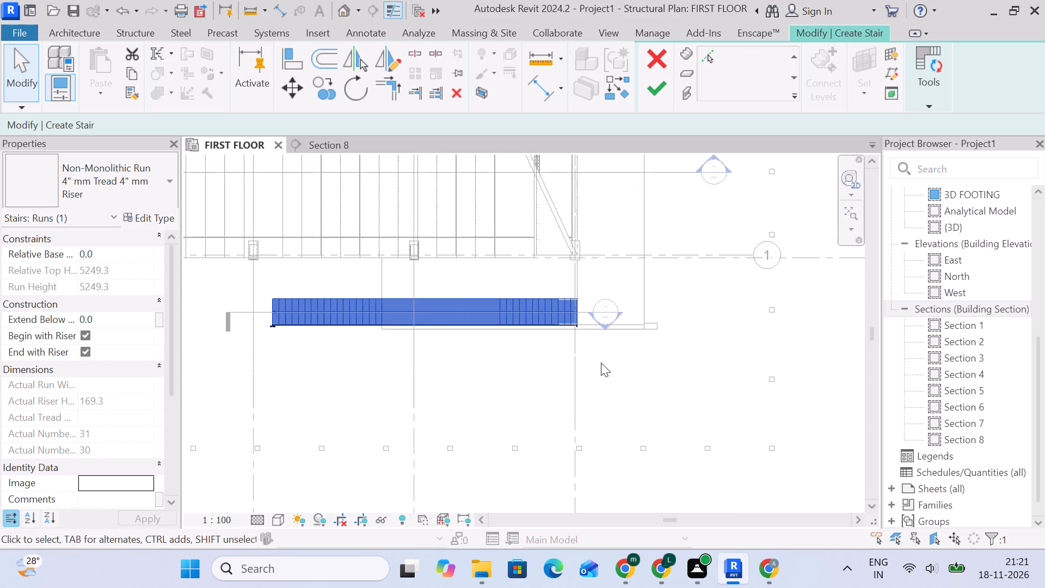
pyautogui.moveTo(596, 363); pyautogui.dragTo(659, 357, button='middle')
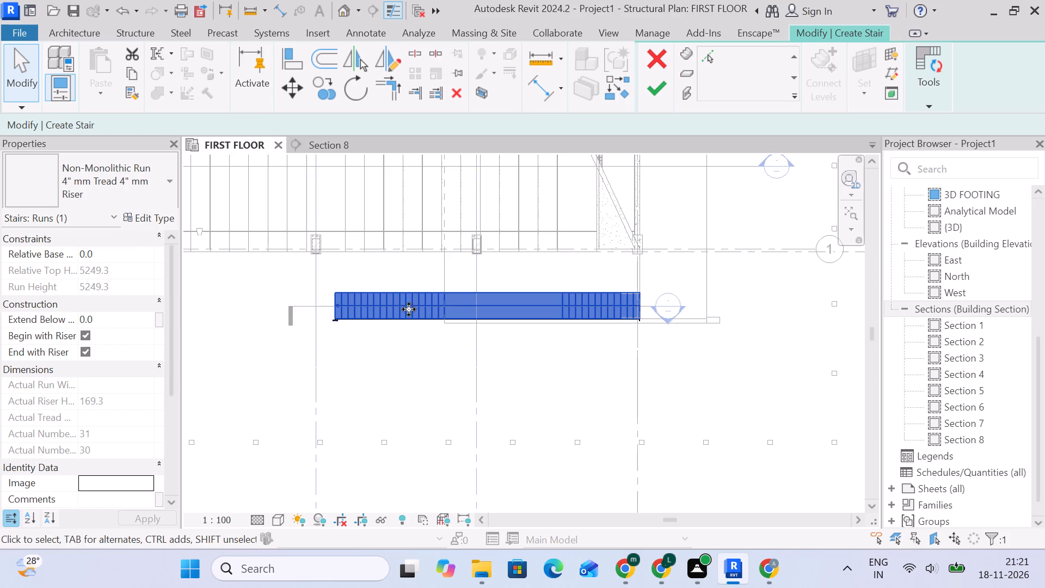
pyautogui.click(431, 376)
pyautogui.click(425, 318)
pyautogui.scroll(6, 56, 370)
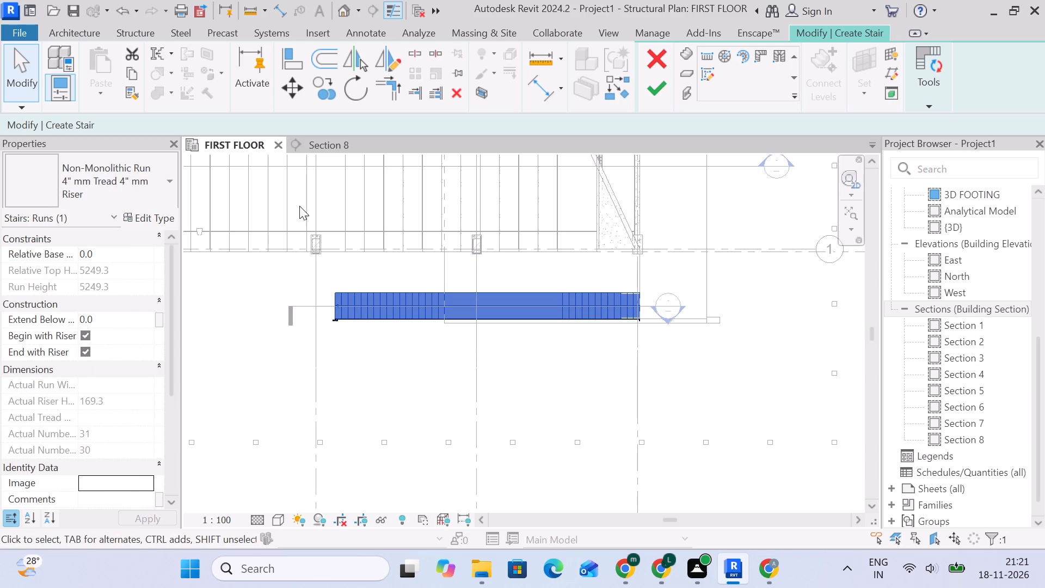
pyautogui.click(341, 146)
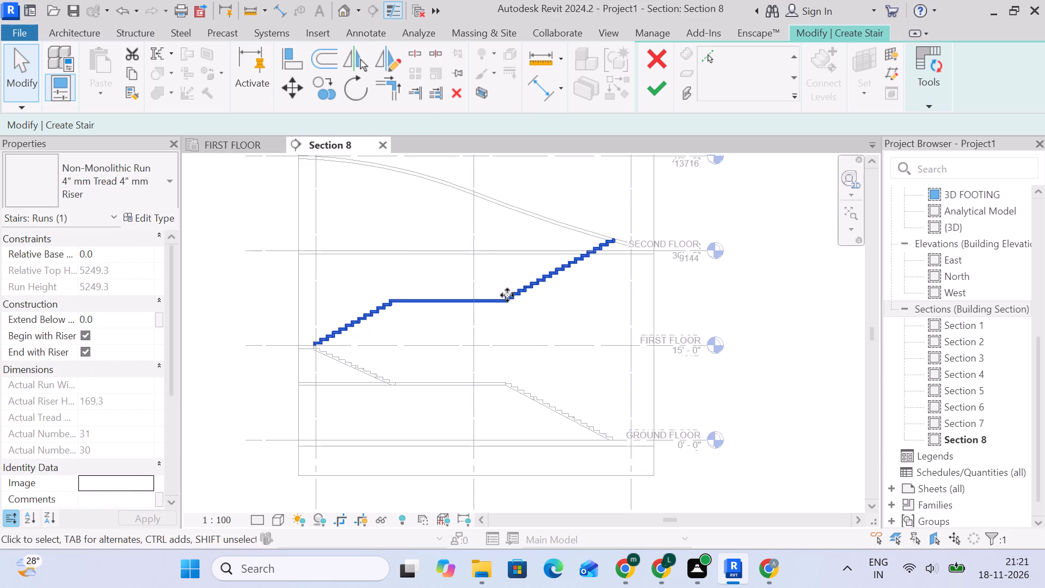
pyautogui.click(785, 302)
pyautogui.click(521, 303)
pyautogui.click(512, 292)
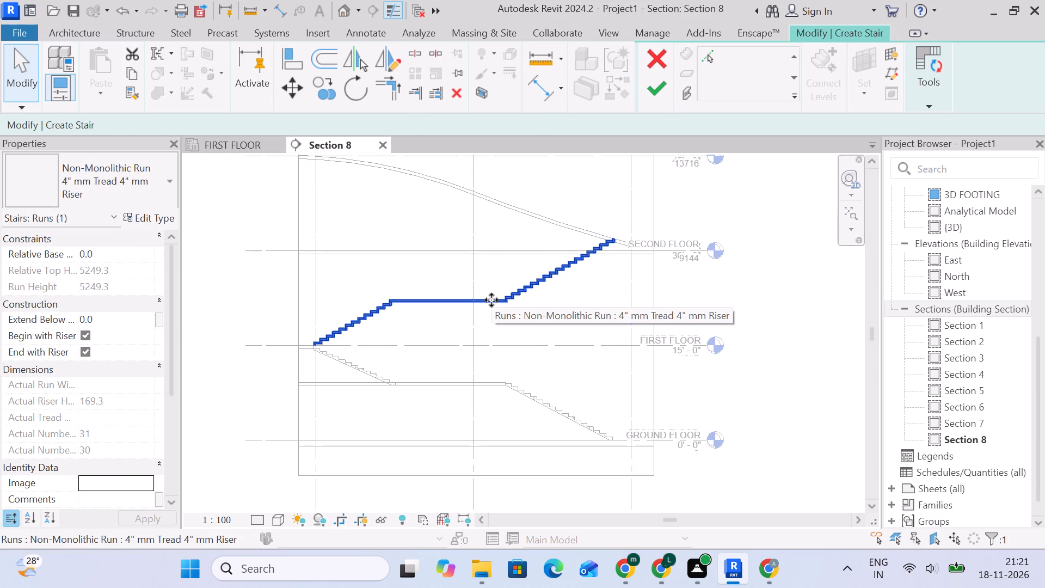
pyautogui.scroll(5, 104, 307)
pyautogui.click(653, 91)
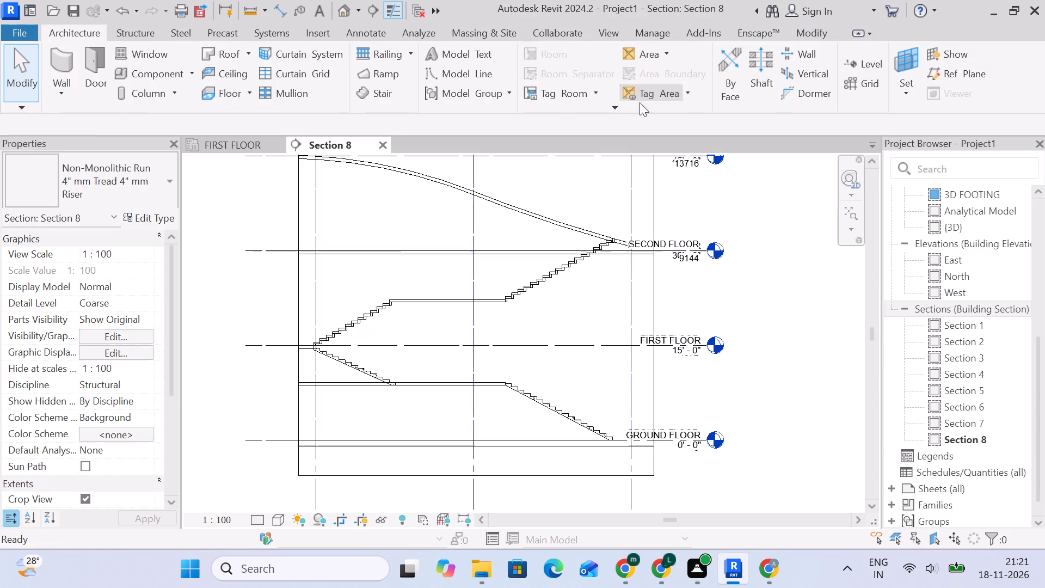
# Set the assembled stair's base level to GROUND FLOOR and its top level to FIRST FLOOR.
pyautogui.click(378, 316)
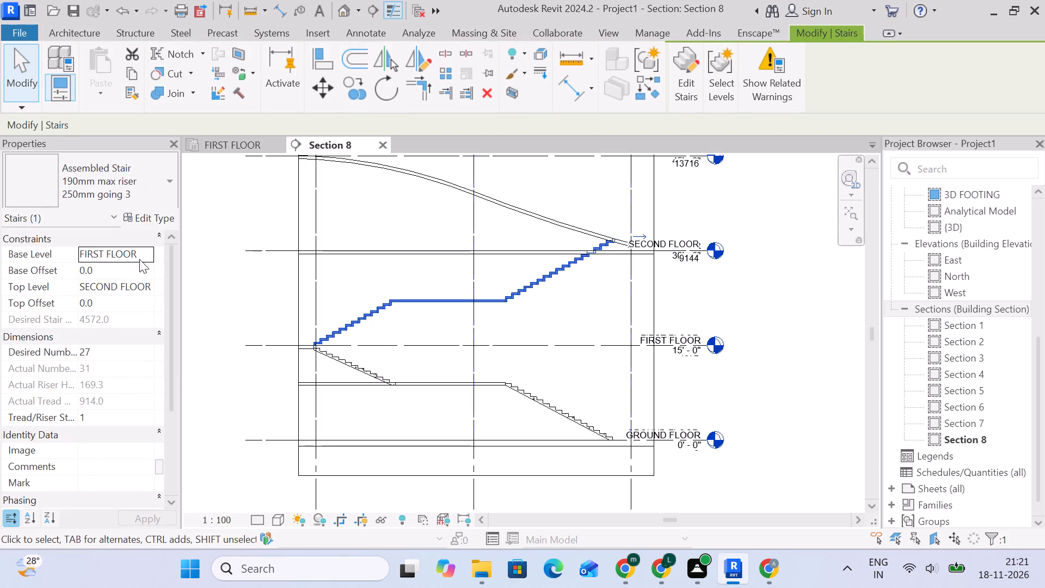
pyautogui.click(149, 253)
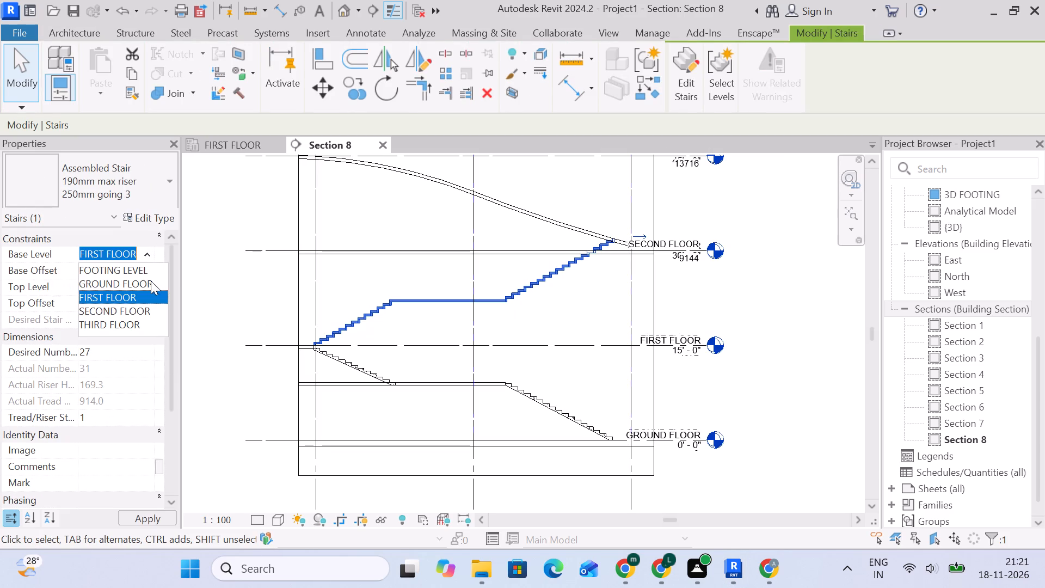
pyautogui.click(138, 278)
pyautogui.click(152, 285)
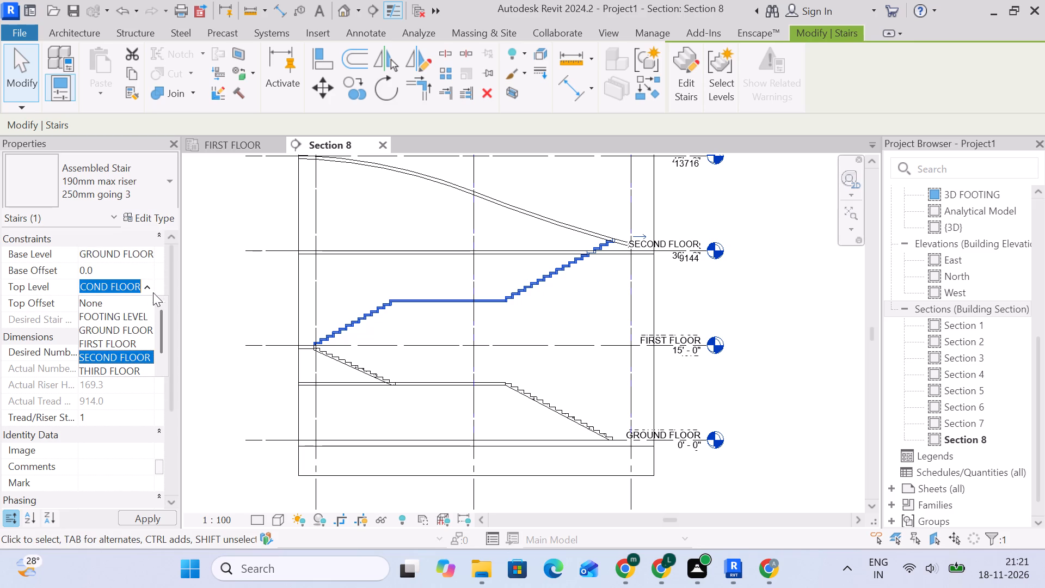
pyautogui.click(129, 339)
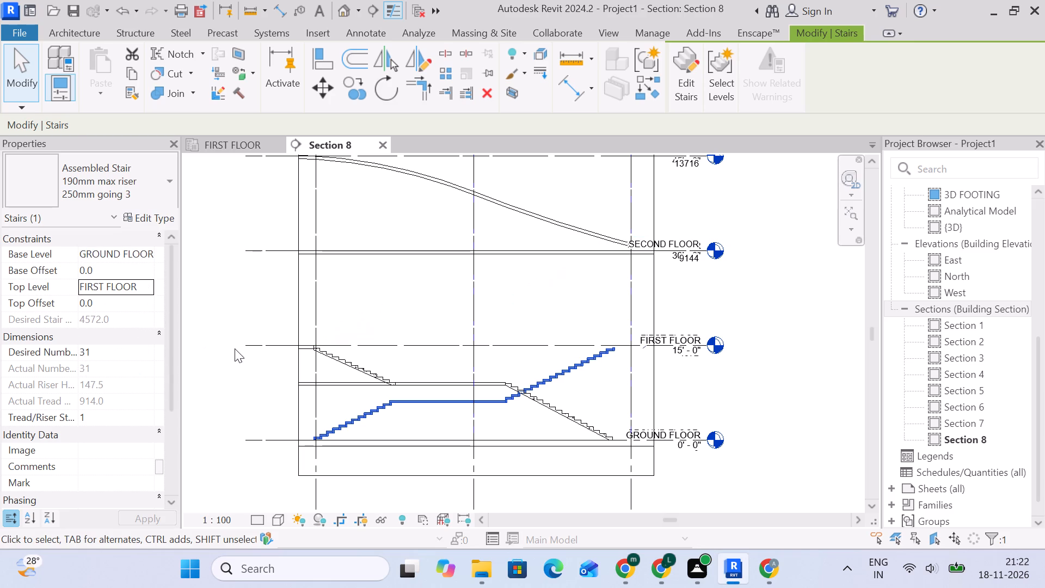
# Compare the assembled stair's flights and landing with the linked stair between GROUND FLOOR and FIRST FLOOR.
pyautogui.scroll(3, 637, 397)
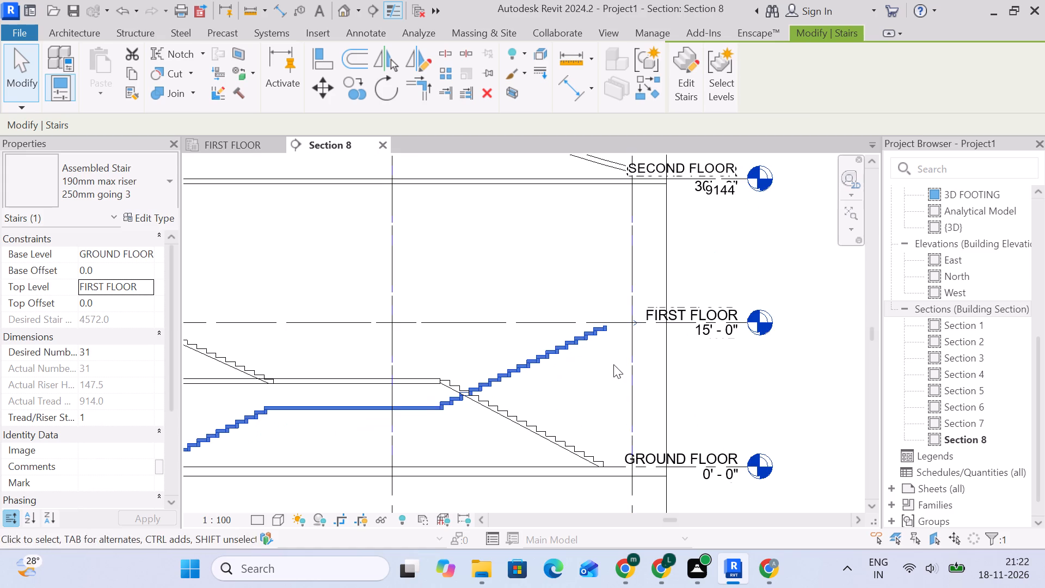
pyautogui.moveTo(558, 390); pyautogui.dragTo(684, 338, button='middle')
pyautogui.scroll(1, 569, 387)
pyautogui.scroll(-3, 497, 377)
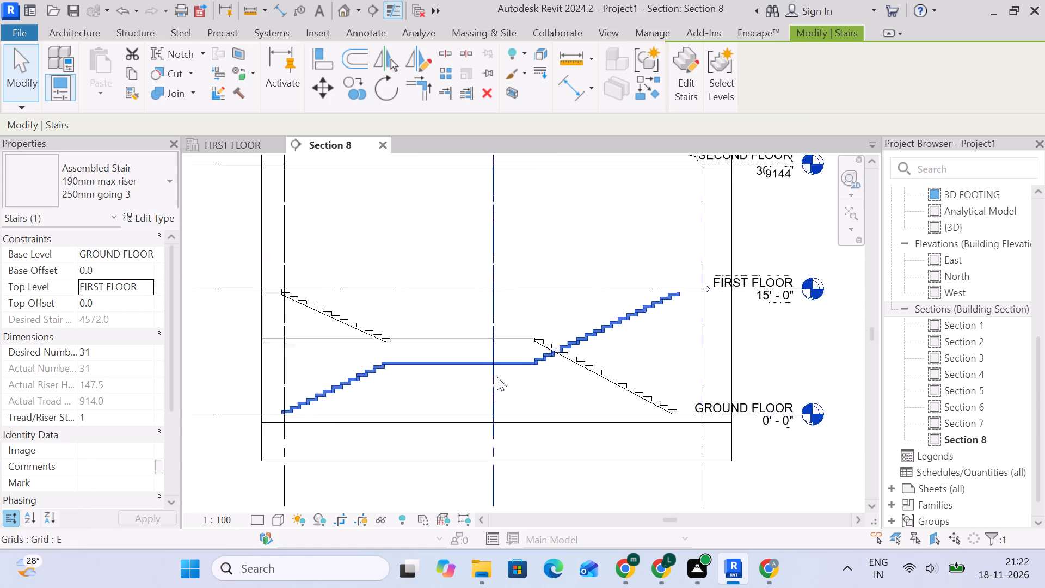
pyautogui.moveTo(497, 377); pyautogui.dragTo(545, 367, button='middle')
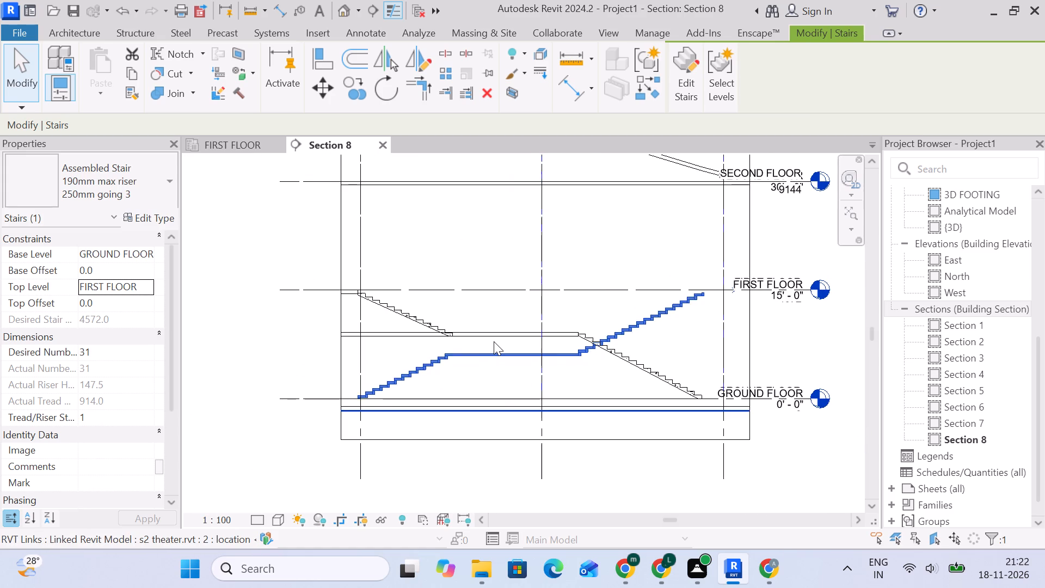
pyautogui.scroll(3, 496, 341)
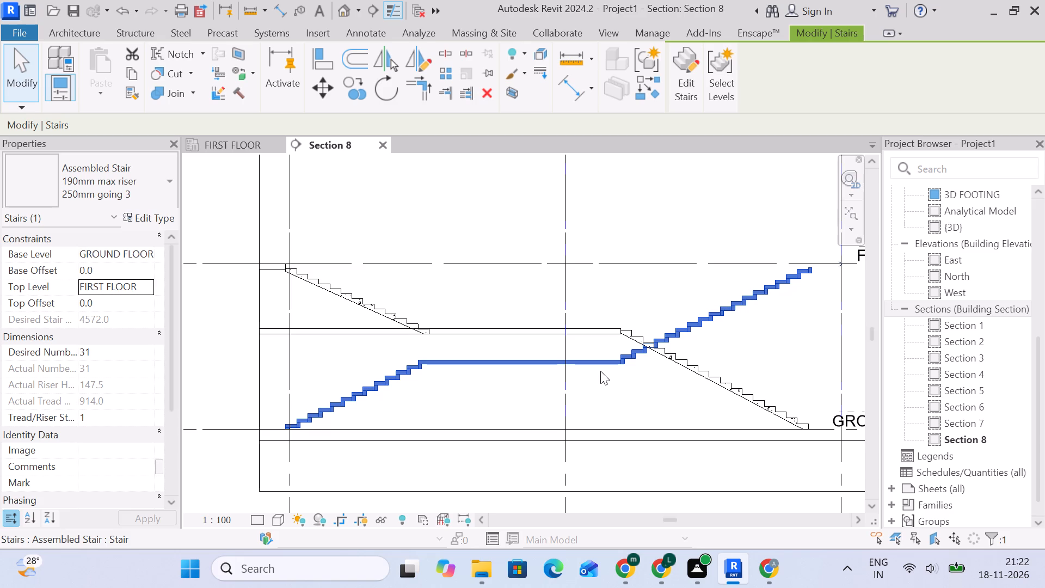
pyautogui.scroll(-4, 600, 371)
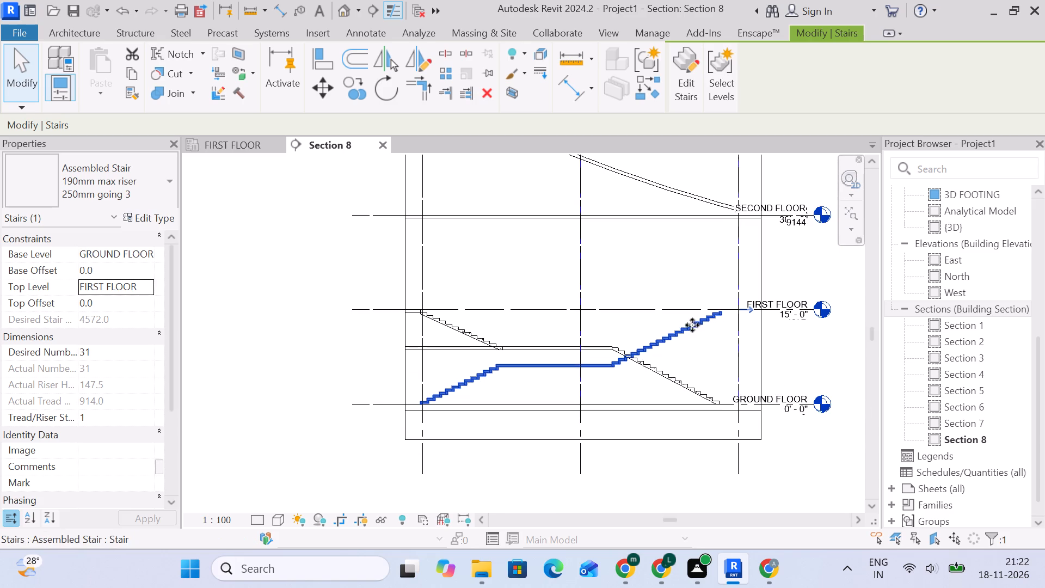
pyautogui.scroll(4, 528, 382)
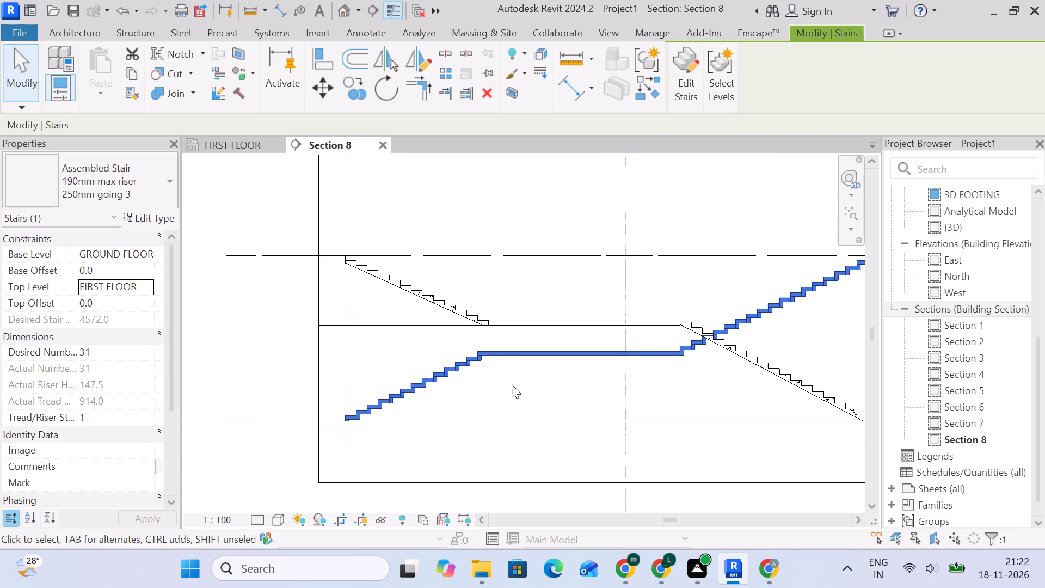
pyautogui.scroll(-3, 536, 383)
pyautogui.moveTo(549, 380); pyautogui.dragTo(488, 351, button='middle')
pyautogui.scroll(1, 487, 351)
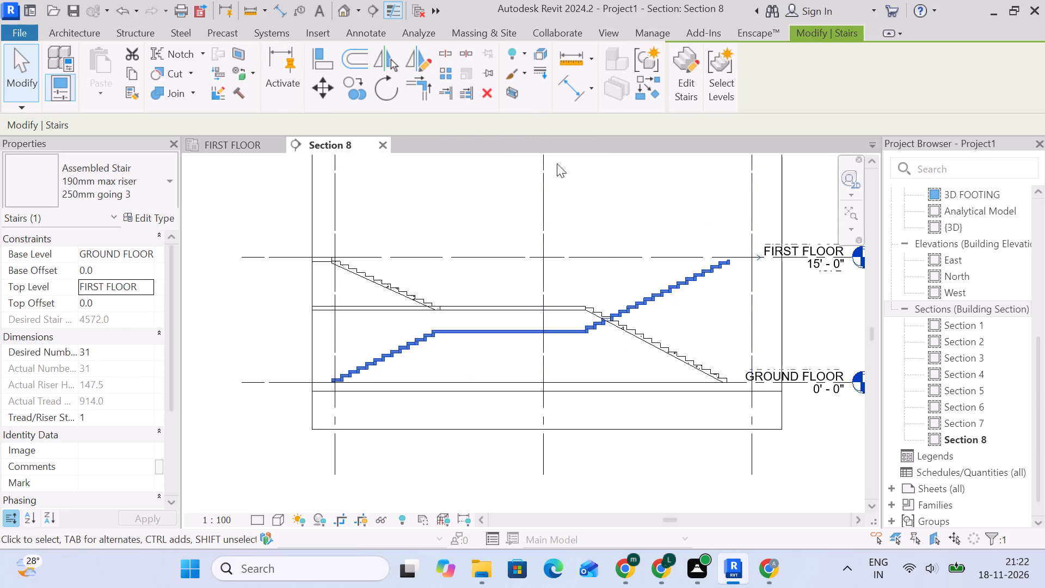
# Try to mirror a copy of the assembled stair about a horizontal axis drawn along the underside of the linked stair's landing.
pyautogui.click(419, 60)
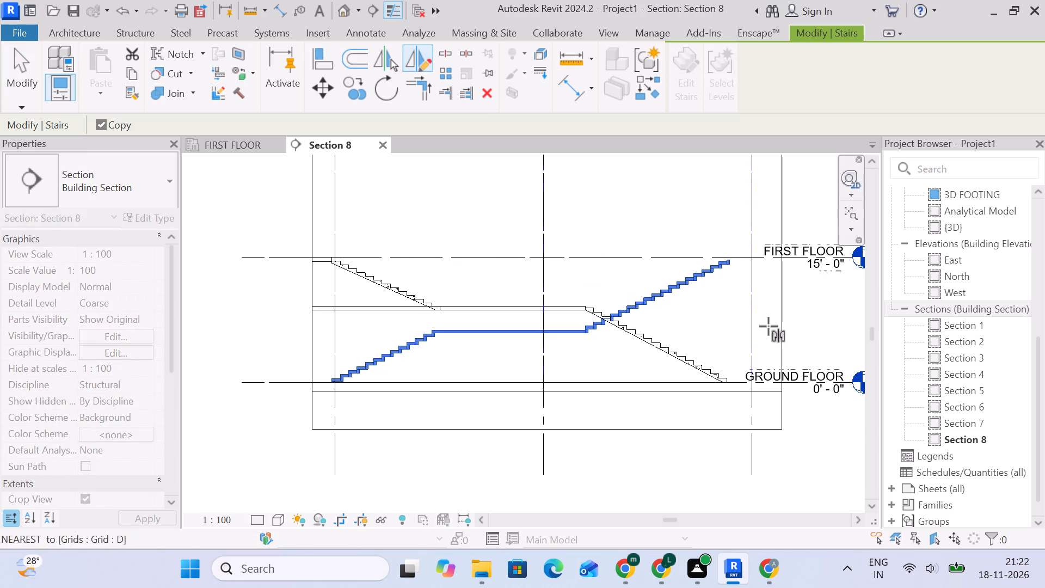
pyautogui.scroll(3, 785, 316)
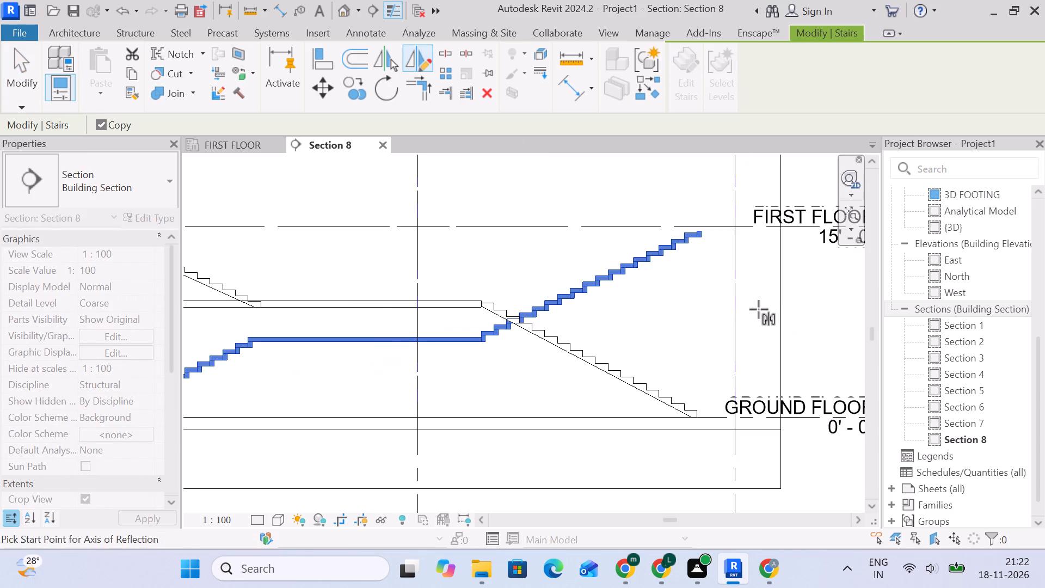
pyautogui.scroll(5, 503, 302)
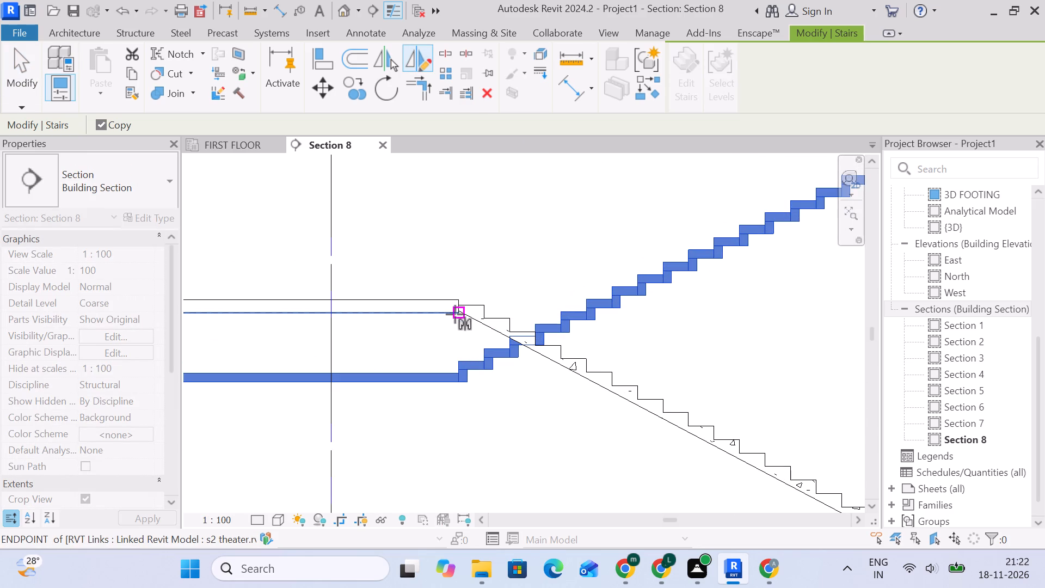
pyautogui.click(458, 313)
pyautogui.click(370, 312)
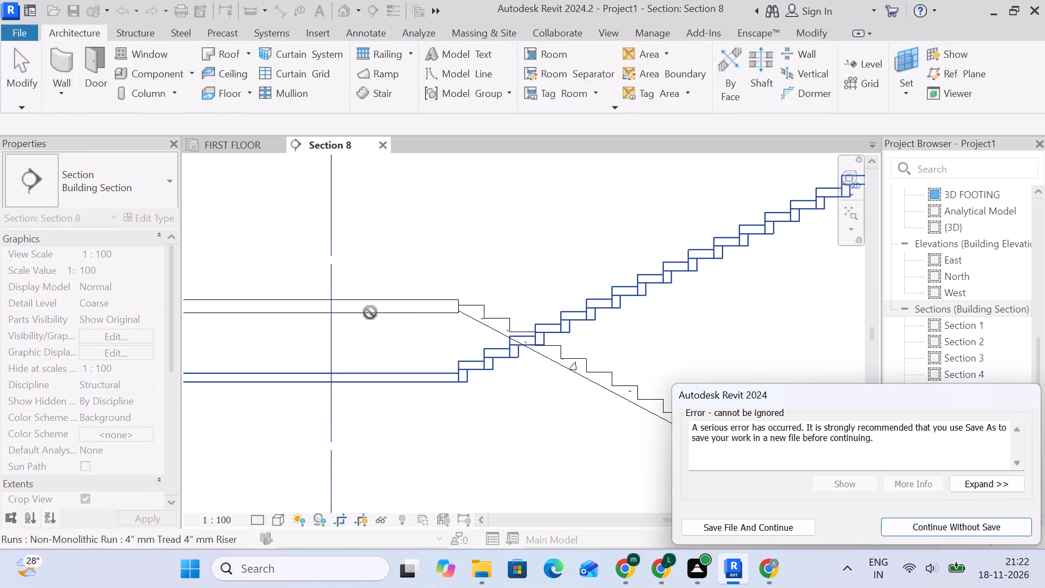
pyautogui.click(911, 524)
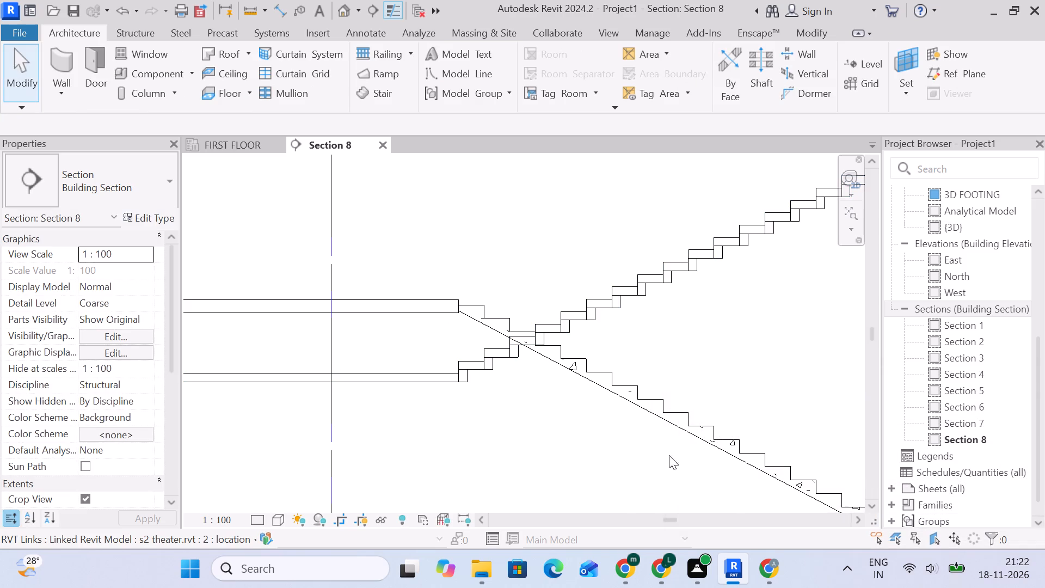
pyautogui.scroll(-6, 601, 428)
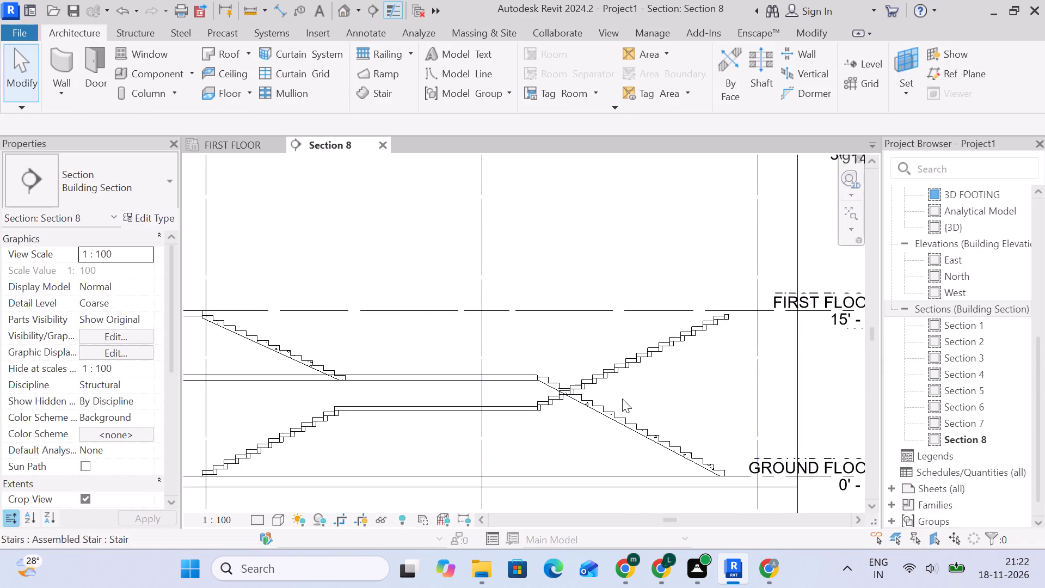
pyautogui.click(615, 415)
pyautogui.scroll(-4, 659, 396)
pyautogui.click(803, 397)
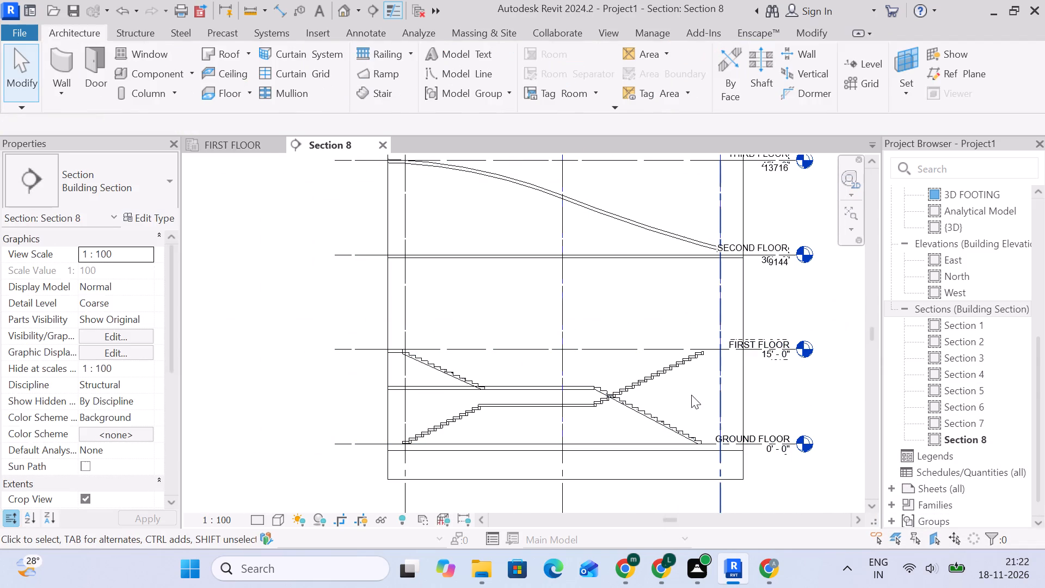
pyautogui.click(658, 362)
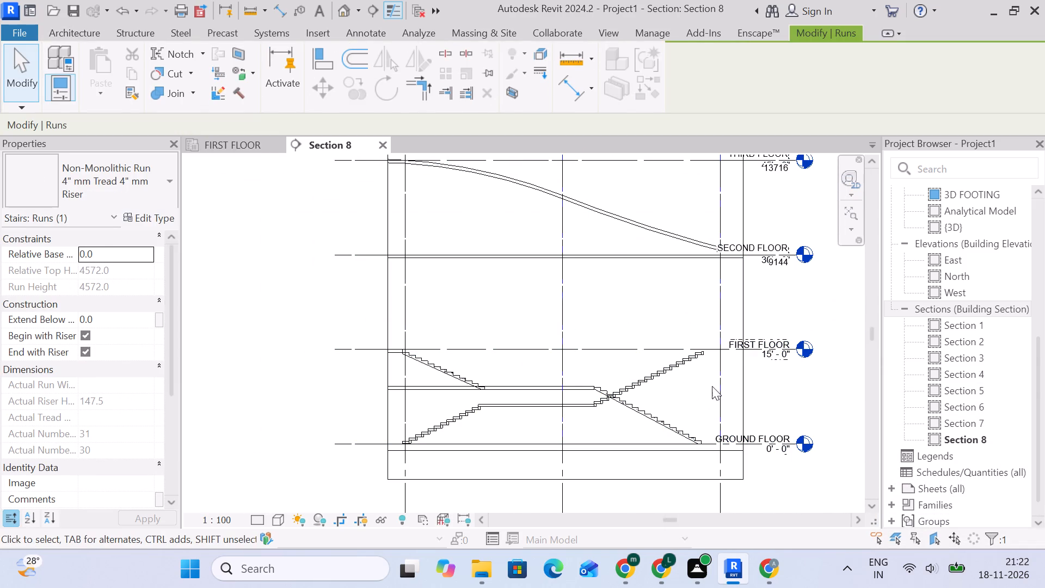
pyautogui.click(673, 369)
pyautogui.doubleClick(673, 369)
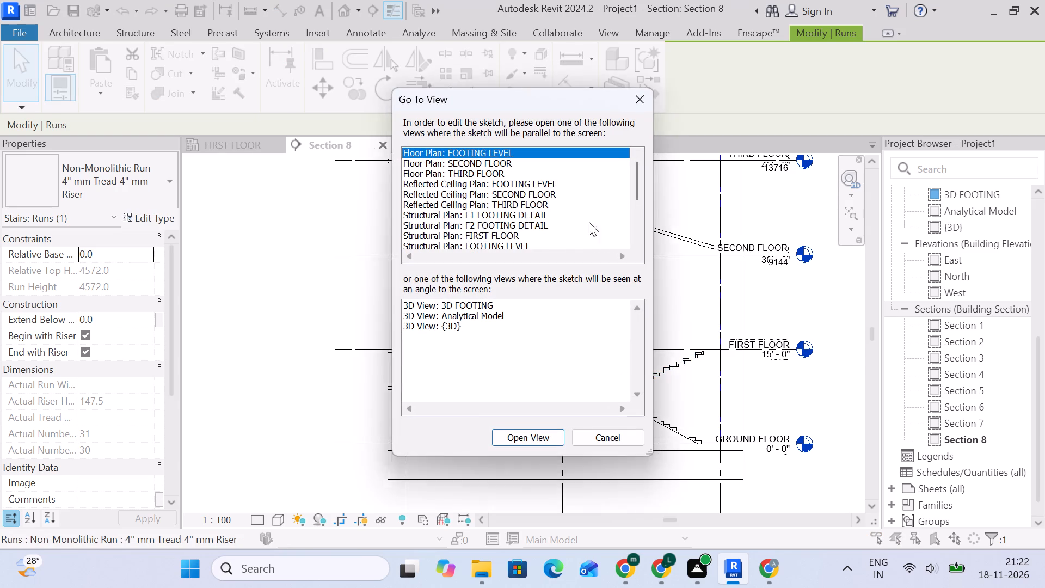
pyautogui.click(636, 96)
# Flip the up direction of the assembled stair in the FIRST FLOOR plan.
pyautogui.click(245, 152)
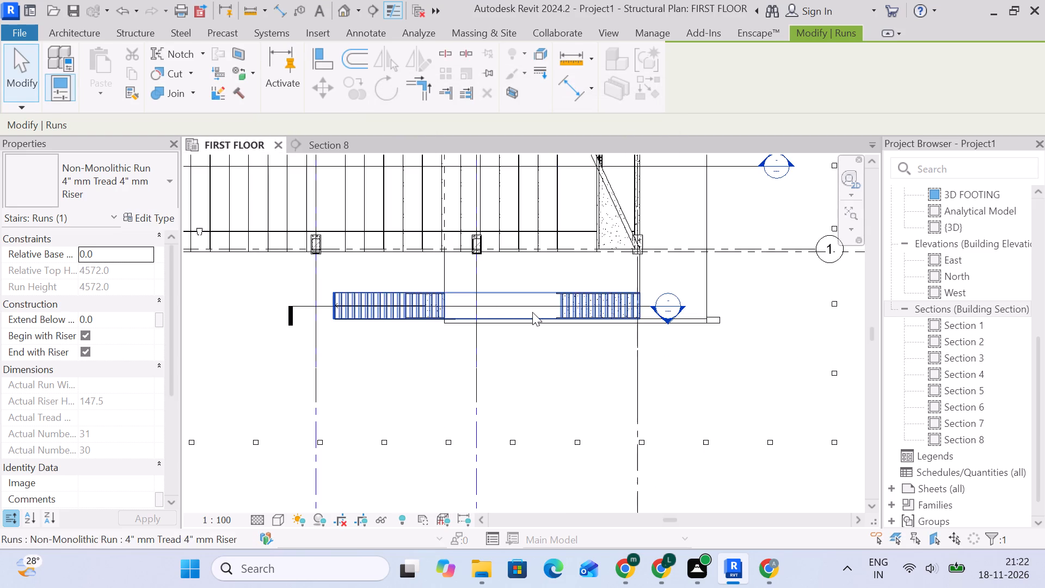
pyautogui.scroll(5, 599, 316)
pyautogui.click(630, 303)
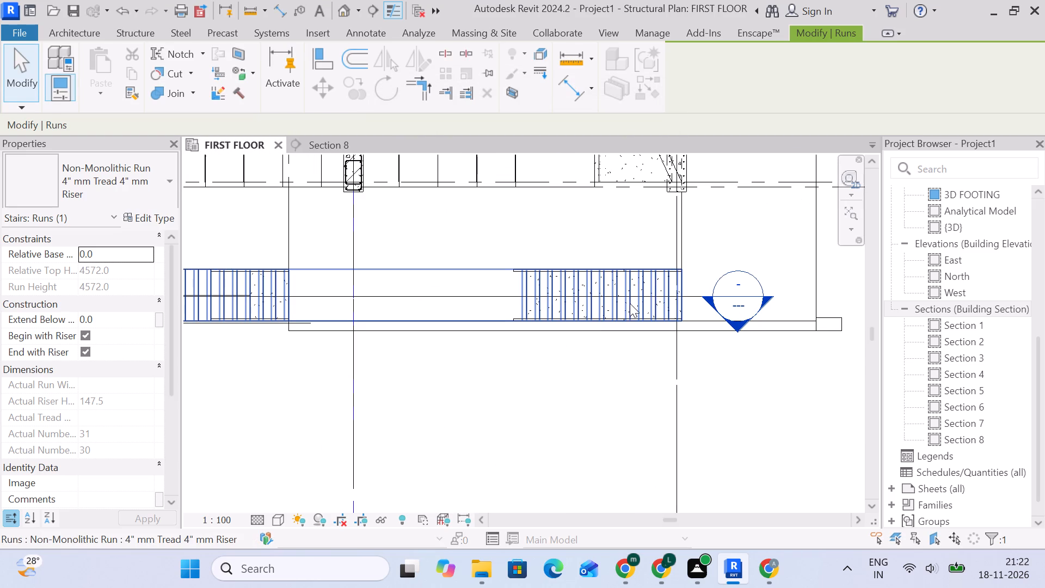
pyautogui.click(610, 371)
pyautogui.scroll(-4, 649, 298)
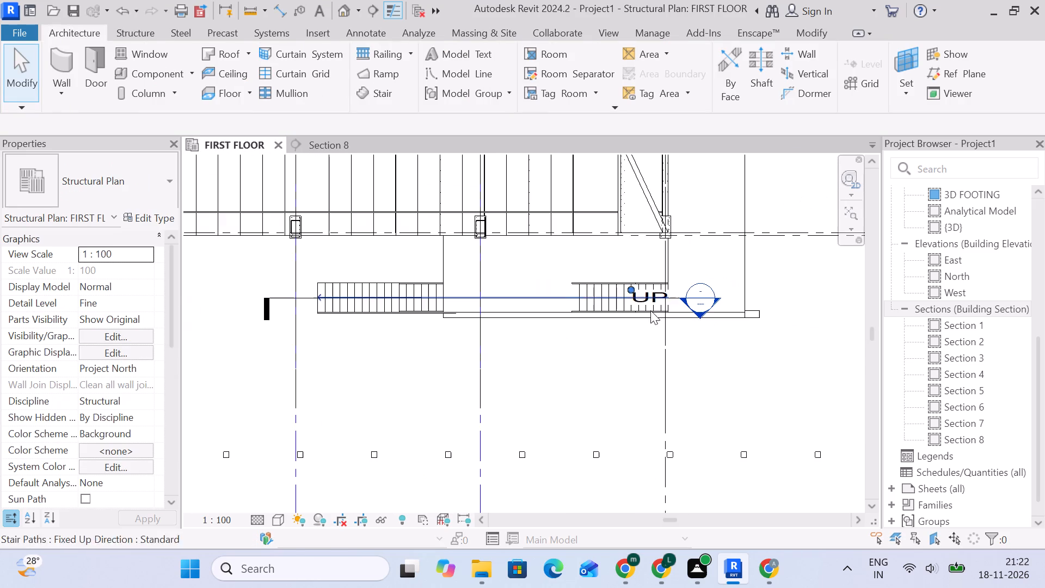
pyautogui.scroll(4, 308, 328)
pyautogui.click(336, 301)
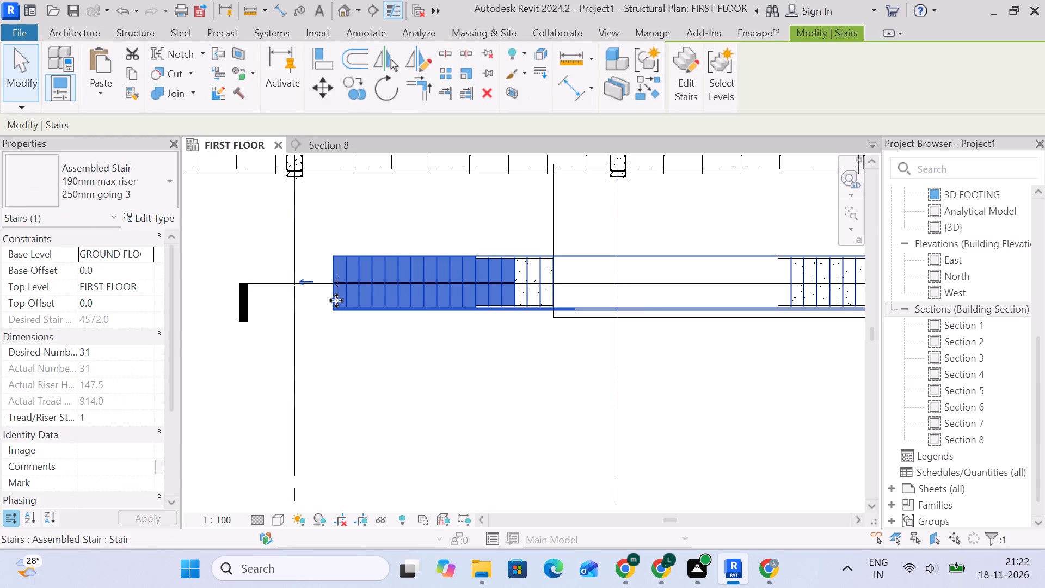
pyautogui.scroll(5, 330, 289)
pyautogui.click(315, 273)
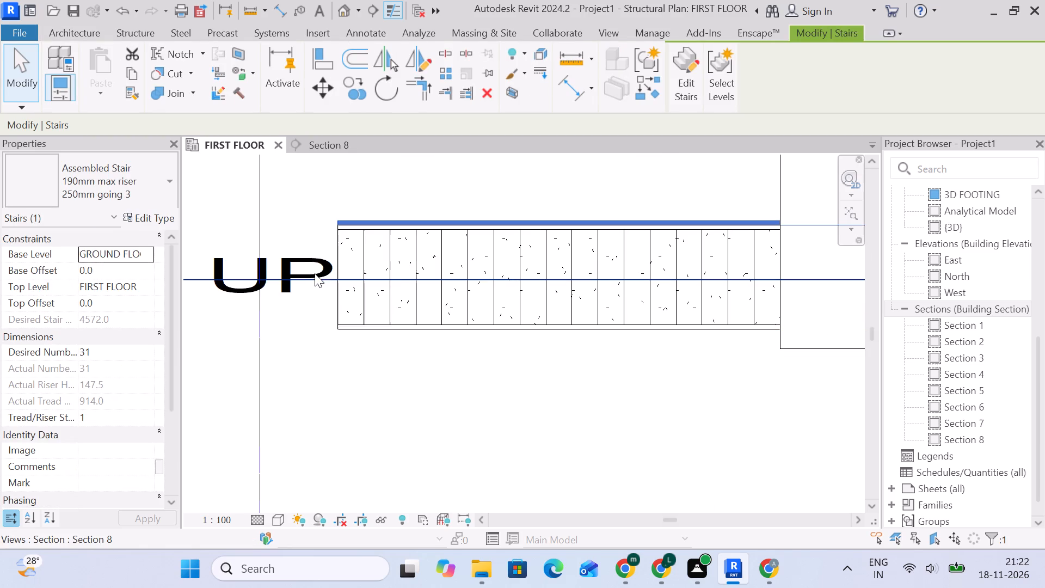
pyautogui.scroll(-5, 330, 317)
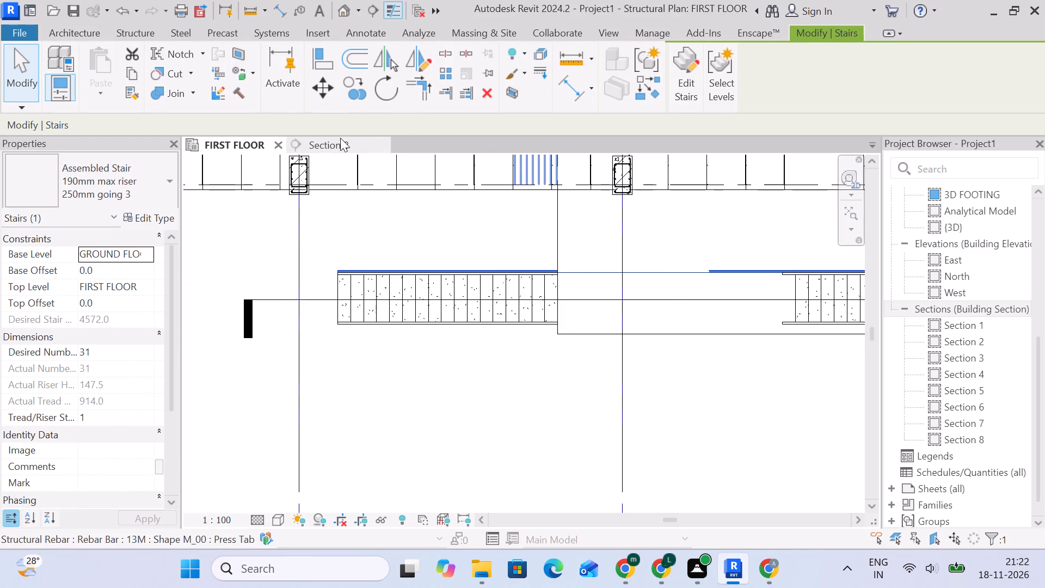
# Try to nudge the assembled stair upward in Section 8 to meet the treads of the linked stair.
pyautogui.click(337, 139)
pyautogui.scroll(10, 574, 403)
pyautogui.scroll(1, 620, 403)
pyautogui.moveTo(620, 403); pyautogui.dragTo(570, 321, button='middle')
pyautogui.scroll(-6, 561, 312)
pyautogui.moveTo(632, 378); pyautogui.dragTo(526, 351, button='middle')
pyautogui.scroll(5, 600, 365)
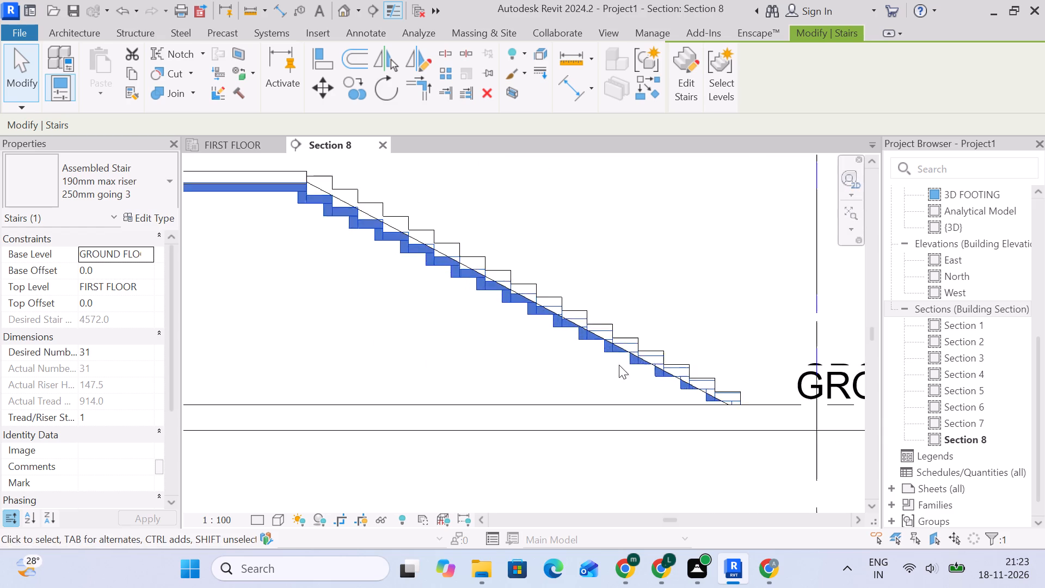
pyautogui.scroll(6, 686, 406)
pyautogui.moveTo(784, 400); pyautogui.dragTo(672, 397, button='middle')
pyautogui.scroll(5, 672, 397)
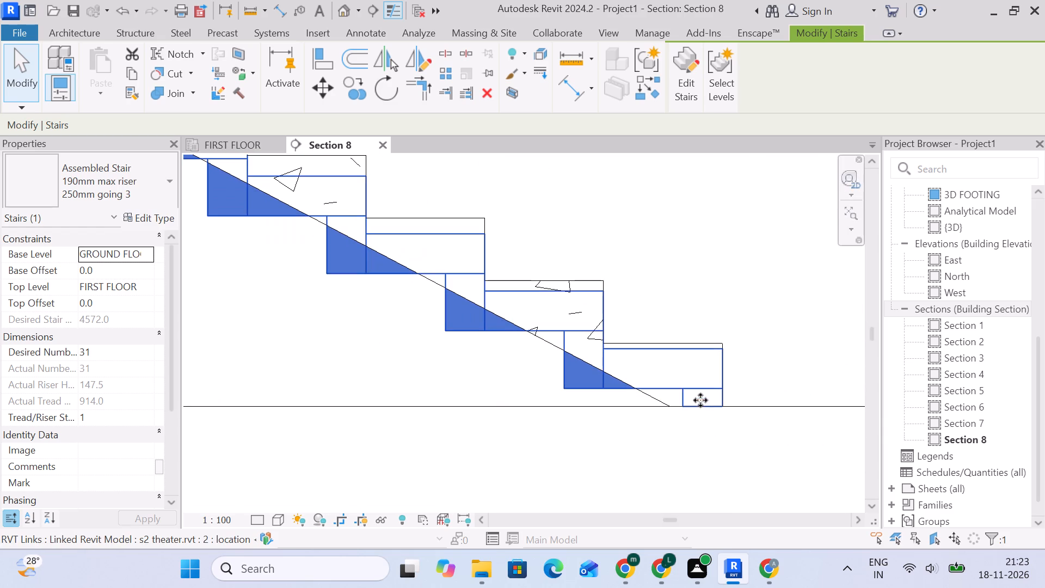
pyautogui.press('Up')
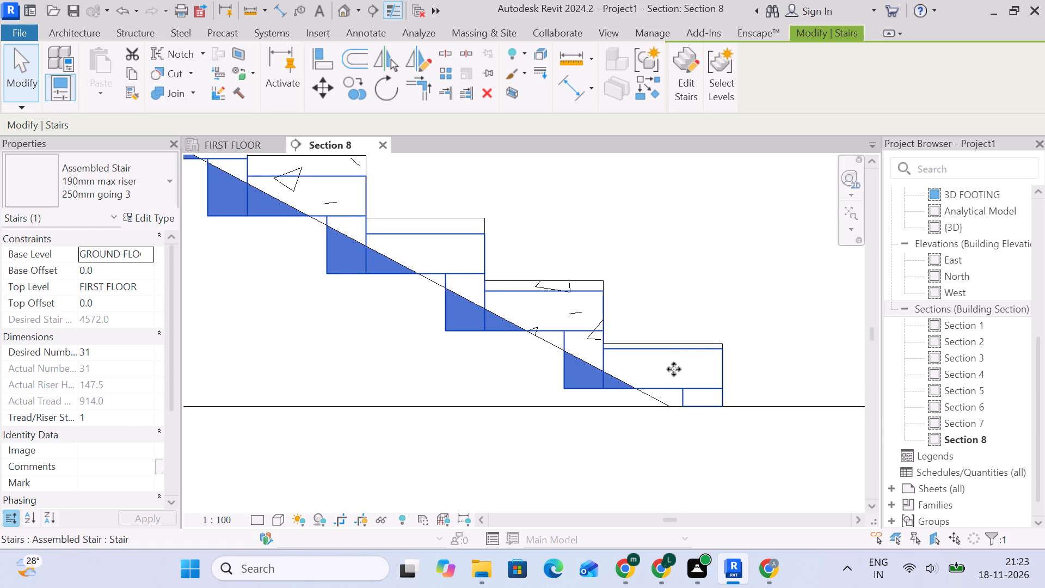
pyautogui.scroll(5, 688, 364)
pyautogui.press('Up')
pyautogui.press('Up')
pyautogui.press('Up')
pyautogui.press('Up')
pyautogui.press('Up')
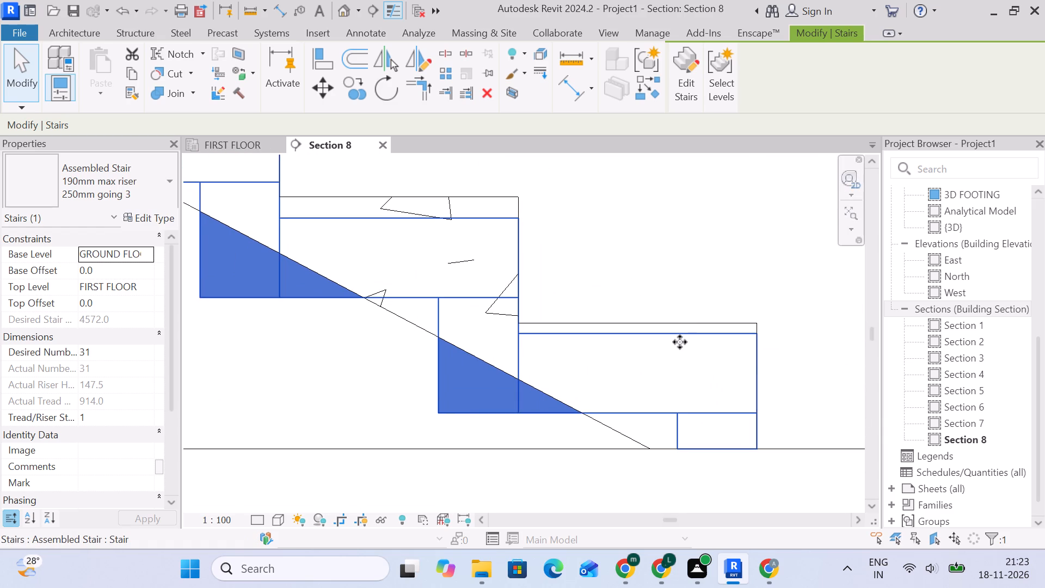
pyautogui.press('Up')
# Compare the assembled stair's landing and upper flight with the linked stair in Section 8.
pyautogui.scroll(-11, 679, 345)
pyautogui.scroll(-6, 503, 336)
pyautogui.moveTo(512, 342); pyautogui.dragTo(851, 438, button='middle')
pyautogui.scroll(-2, 487, 351)
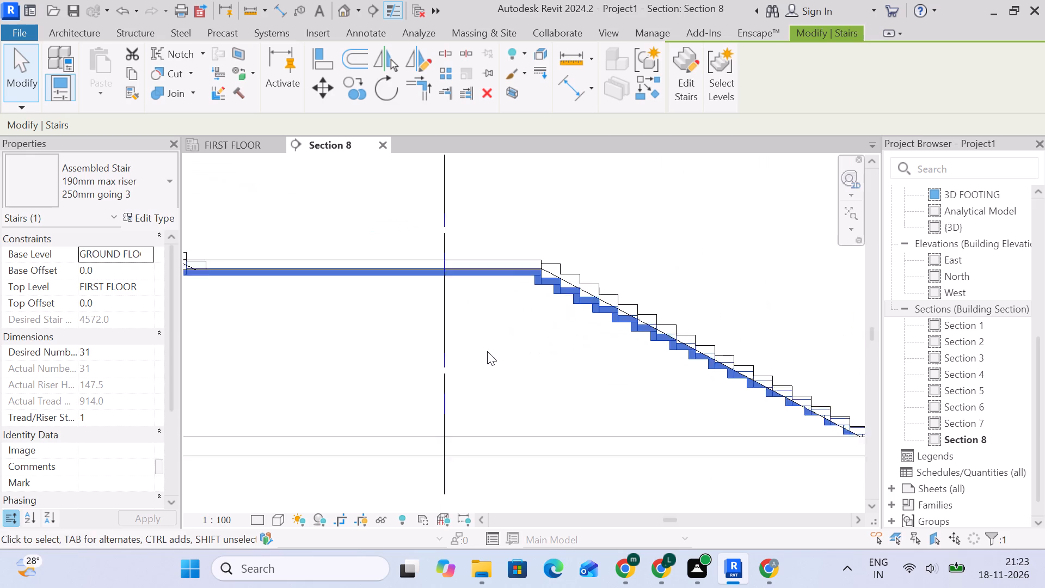
pyautogui.scroll(-2, 487, 351)
pyautogui.moveTo(492, 352); pyautogui.dragTo(736, 373, button='middle')
pyautogui.scroll(5, 324, 248)
pyautogui.scroll(4, 468, 240)
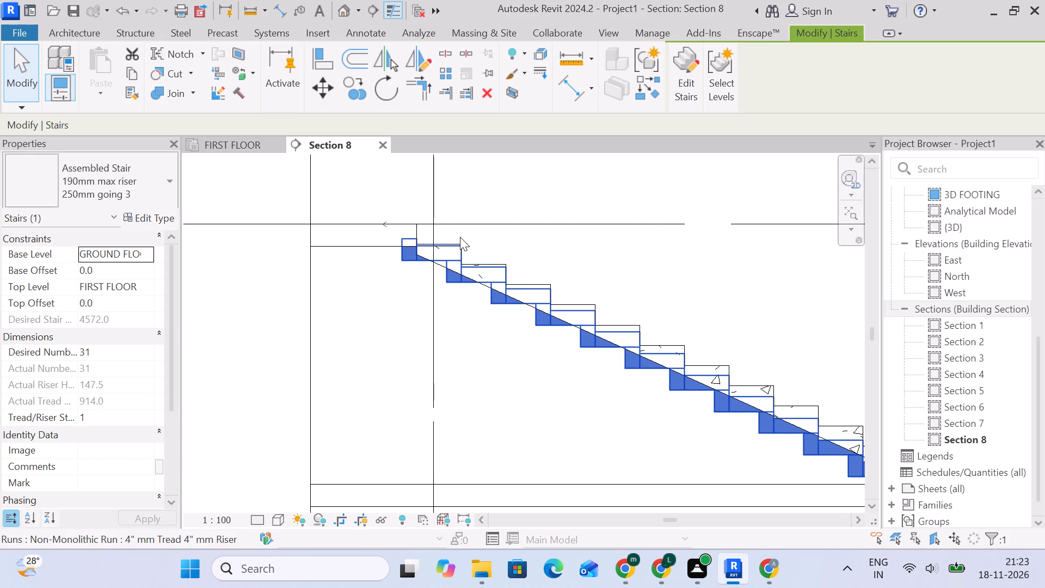
pyautogui.scroll(-11, 448, 292)
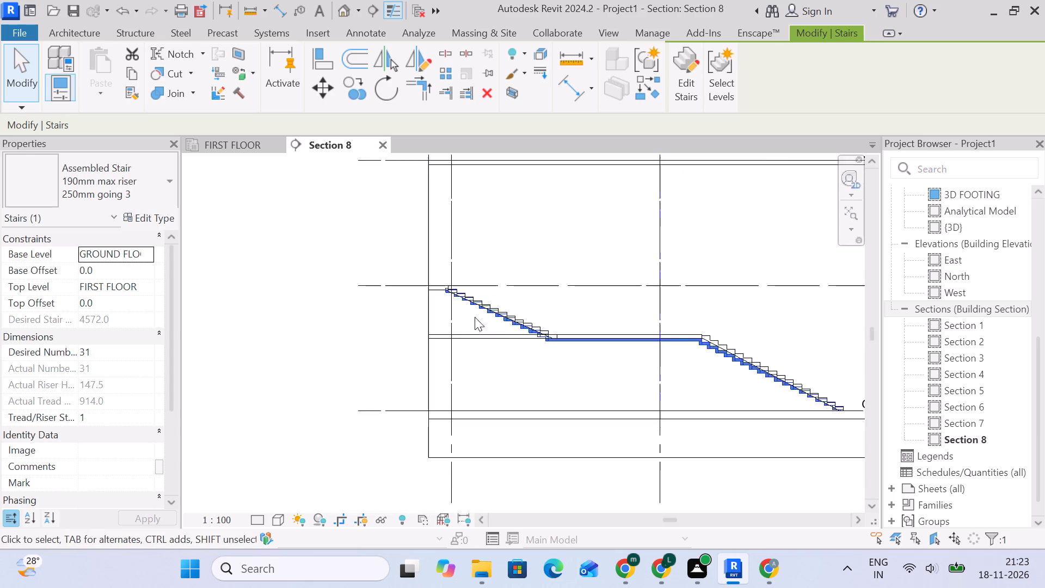
pyautogui.scroll(-7, 475, 317)
pyautogui.moveTo(641, 366); pyautogui.dragTo(502, 329, button='middle')
pyautogui.scroll(1, 502, 327)
pyautogui.click(713, 297)
pyautogui.scroll(-3, 593, 305)
pyautogui.moveTo(593, 310); pyautogui.dragTo(585, 367, button='middle')
# Unload the linked model s2 theater.rvt from the project.
pyautogui.click(229, 141)
pyautogui.scroll(-4, 563, 244)
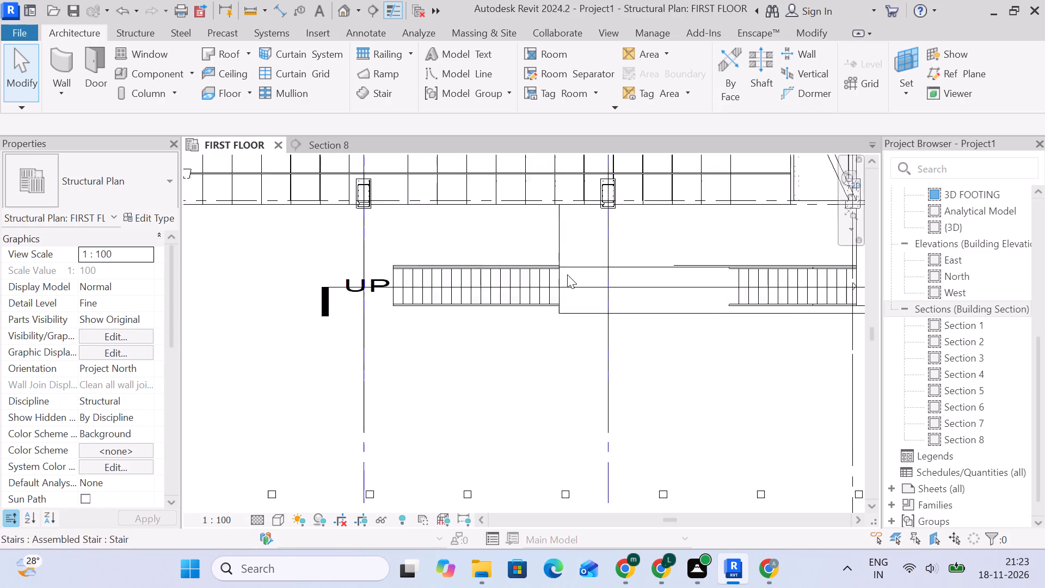
pyautogui.moveTo(567, 275); pyautogui.dragTo(374, 304, button='middle')
pyautogui.click(663, 39)
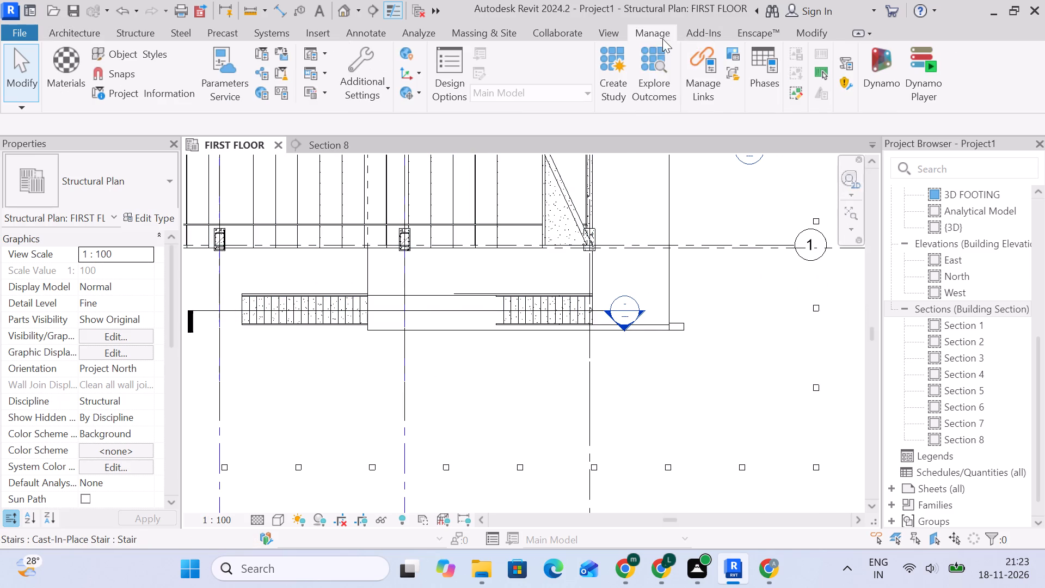
pyautogui.click(703, 78)
pyautogui.click(322, 115)
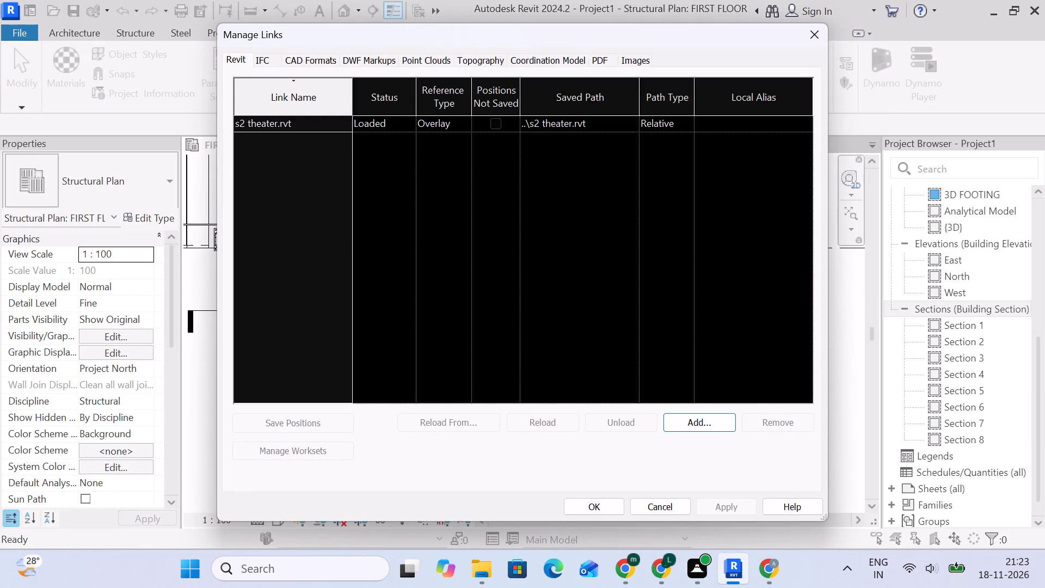
pyautogui.click(313, 133)
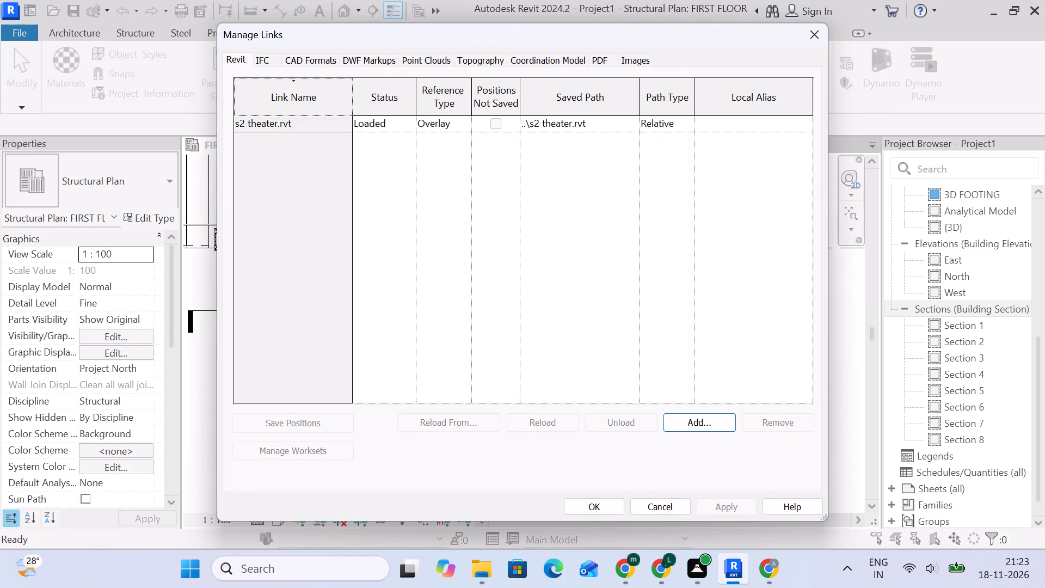
pyautogui.click(332, 127)
pyautogui.click(602, 425)
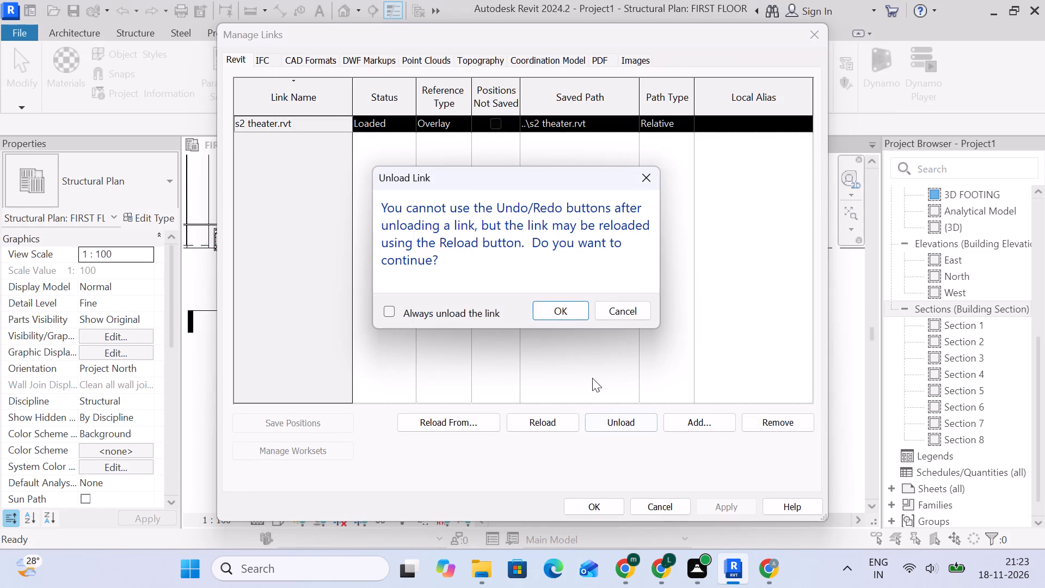
pyautogui.click(573, 313)
pyautogui.click(601, 507)
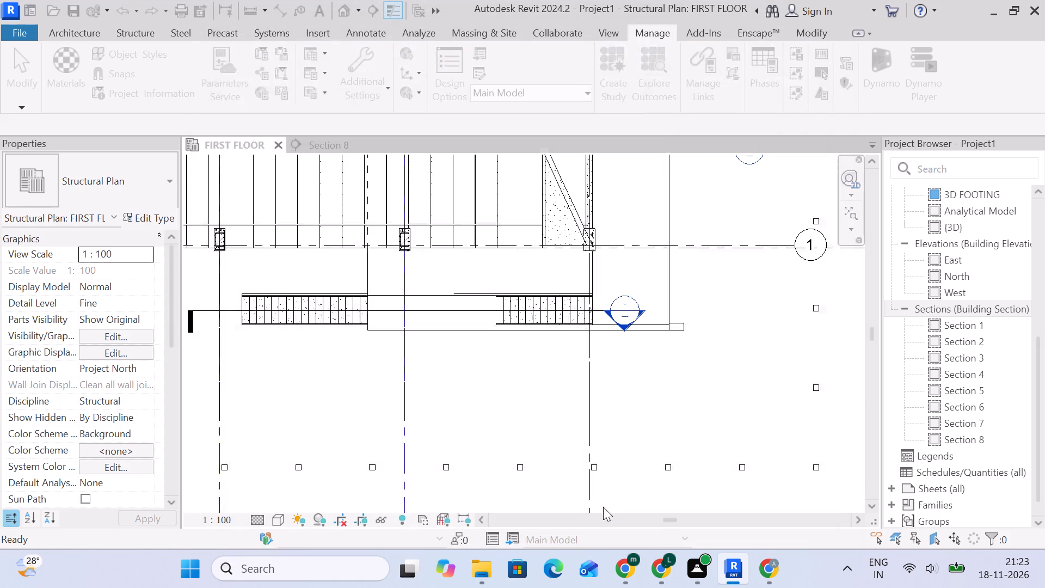
pyautogui.click(666, 370)
# Examine the assembled stair's flights, landing and sides in Section 8, the FIRST FLOOR plan and the default 3D view.
pyautogui.click(316, 142)
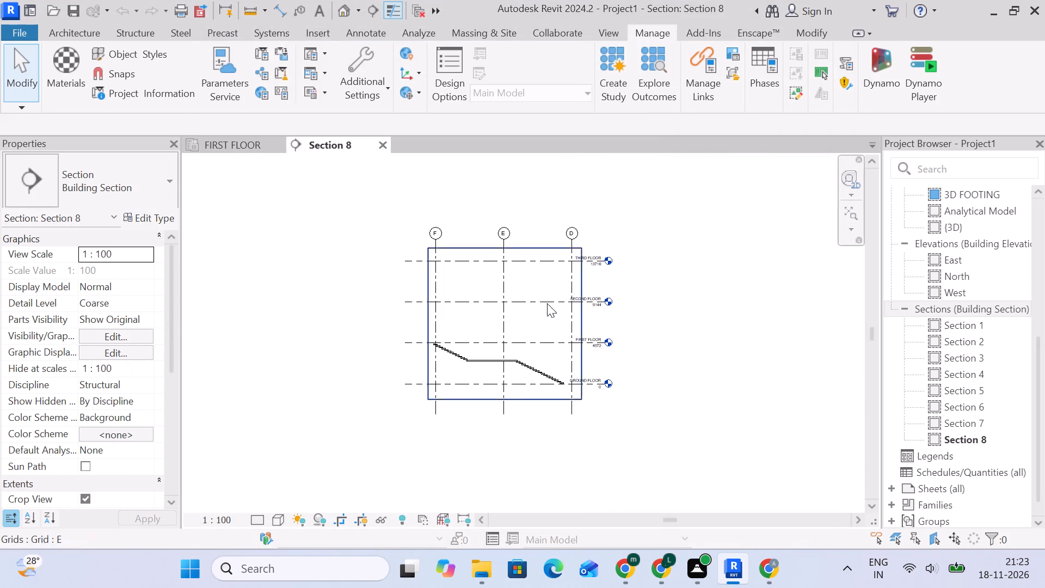
pyautogui.scroll(4, 544, 380)
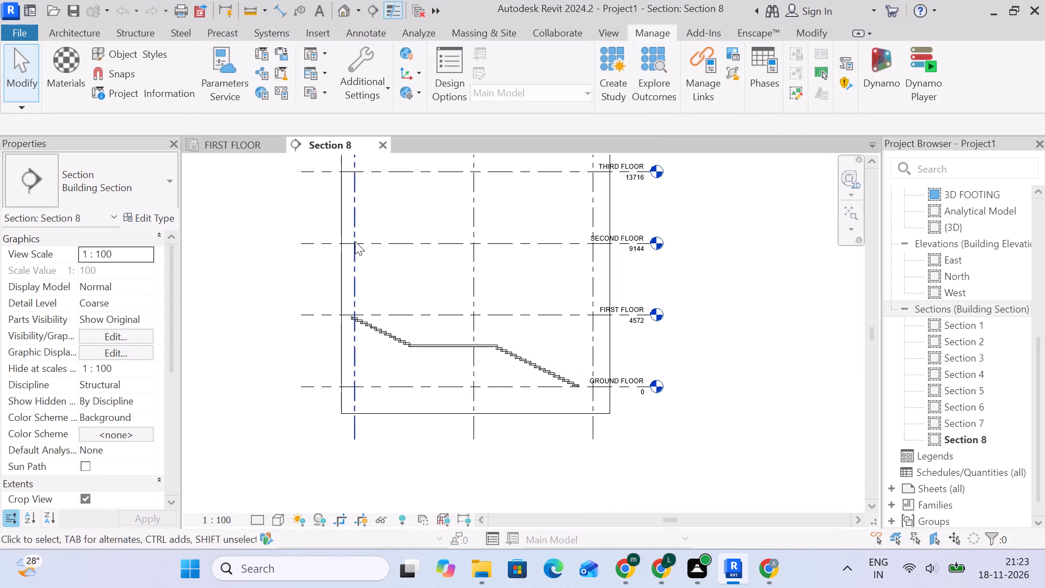
pyautogui.click(225, 145)
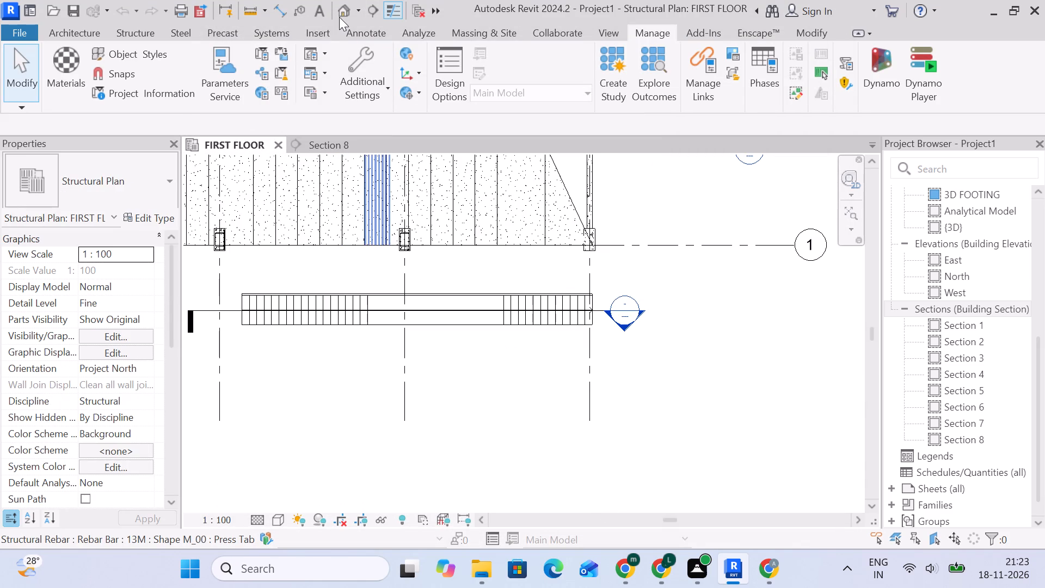
pyautogui.click(339, 17)
pyautogui.click(342, 16)
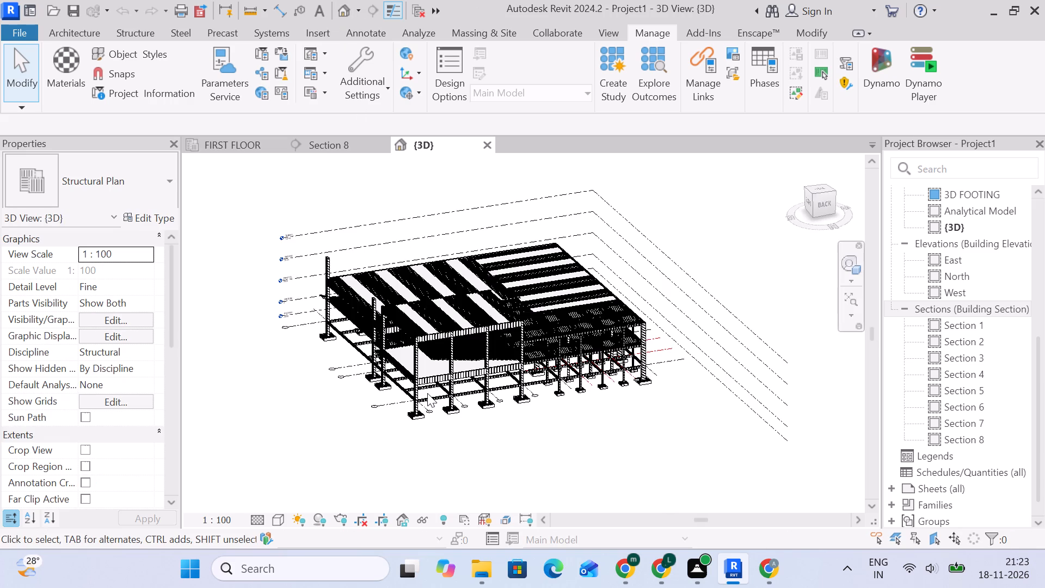
pyautogui.scroll(6, 328, 475)
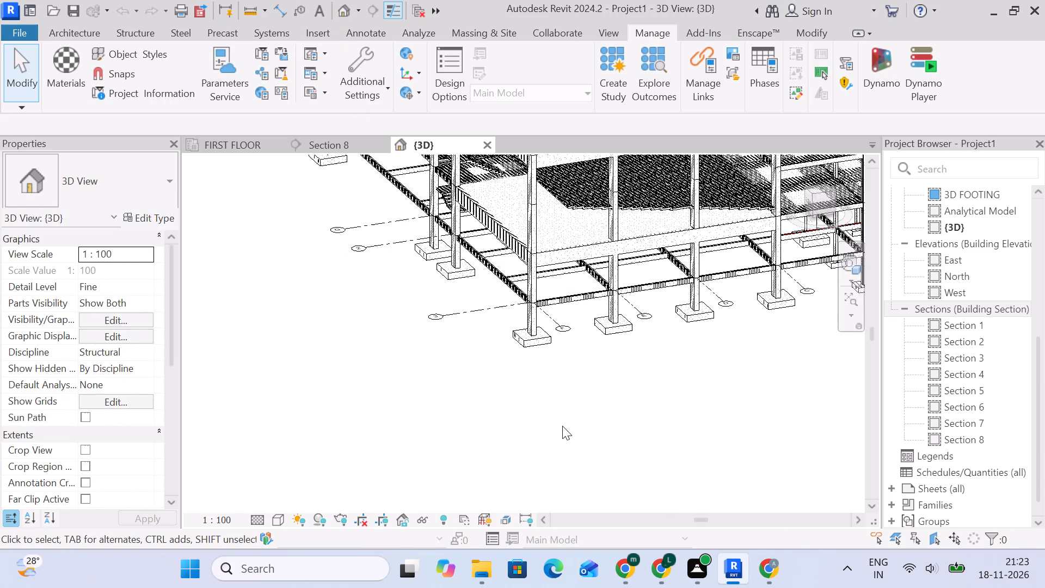
pyautogui.scroll(-3, 563, 426)
pyautogui.scroll(1, 648, 442)
pyautogui.keyDown('shift'); pyautogui.moveTo(648, 442); pyautogui.dragTo(580, 383, button='middle'); pyautogui.keyUp('shift')
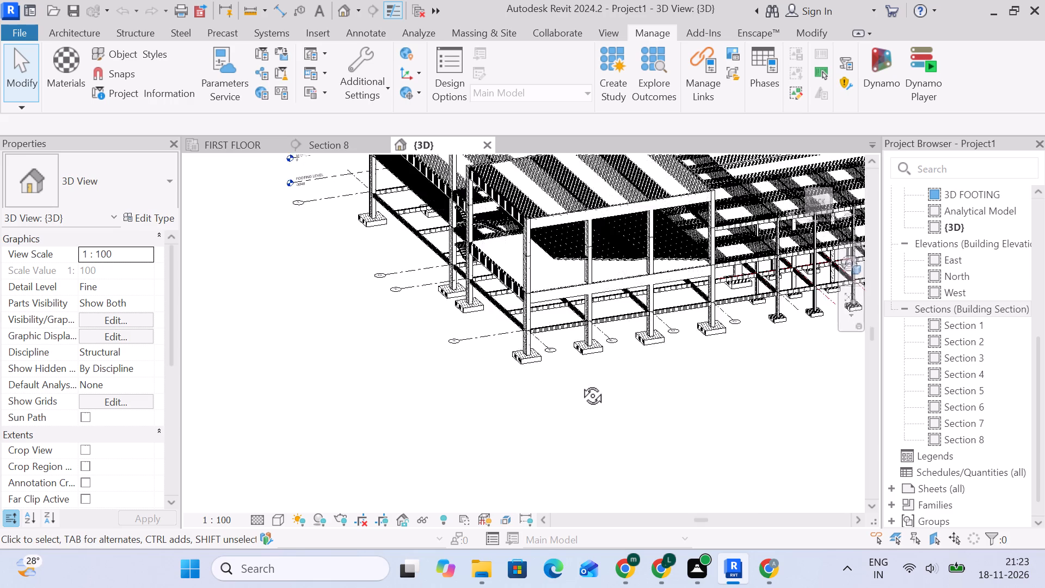
pyautogui.keyDown('shift'); pyautogui.moveTo(580, 383); pyautogui.dragTo(421, 372, button='middle'); pyautogui.keyUp('shift')
pyautogui.keyDown('shift'); pyautogui.moveTo(767, 368); pyautogui.dragTo(751, 368, button='middle'); pyautogui.keyUp('shift')
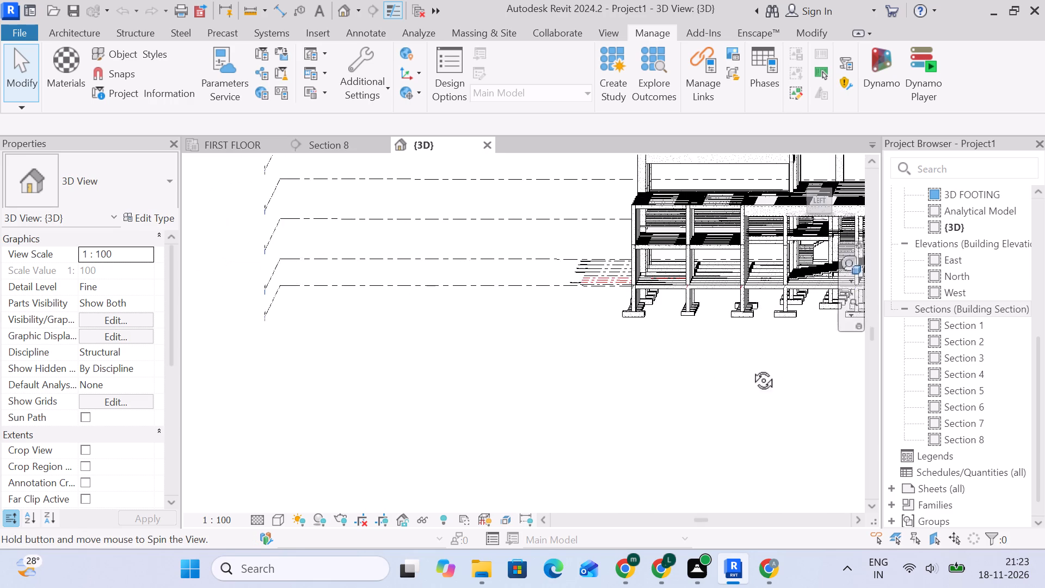
pyautogui.keyDown('shift'); pyautogui.moveTo(751, 368); pyautogui.dragTo(517, 376, button='middle'); pyautogui.keyUp('shift')
pyautogui.scroll(5, 669, 298)
pyautogui.keyDown('shift'); pyautogui.moveTo(632, 412); pyautogui.dragTo(651, 418, button='middle'); pyautogui.keyUp('shift')
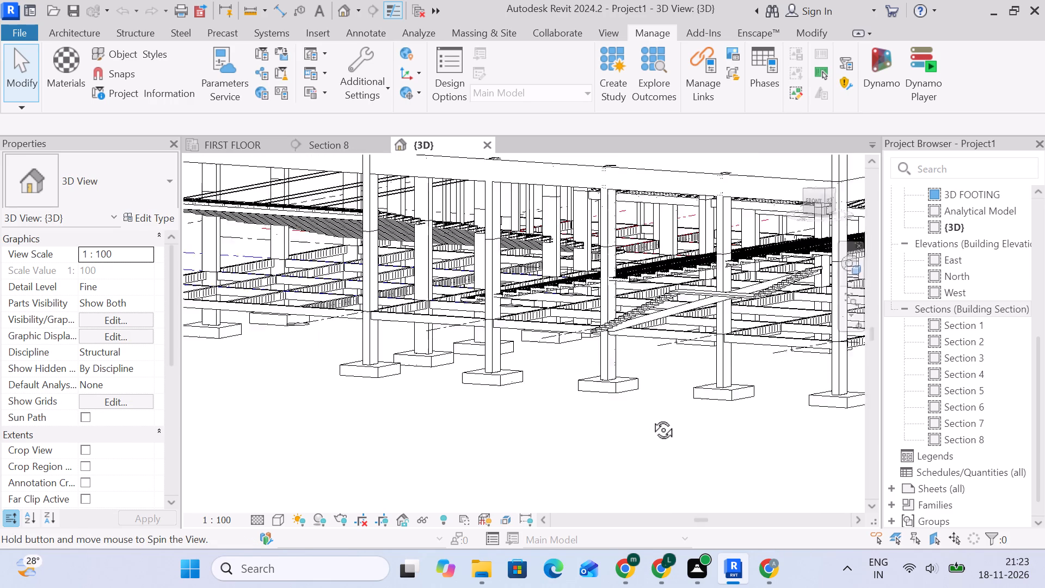
pyautogui.keyDown('shift'); pyautogui.moveTo(651, 418); pyautogui.dragTo(666, 420, button='middle'); pyautogui.keyUp('shift')
pyautogui.moveTo(766, 451); pyautogui.dragTo(539, 431, button='middle')
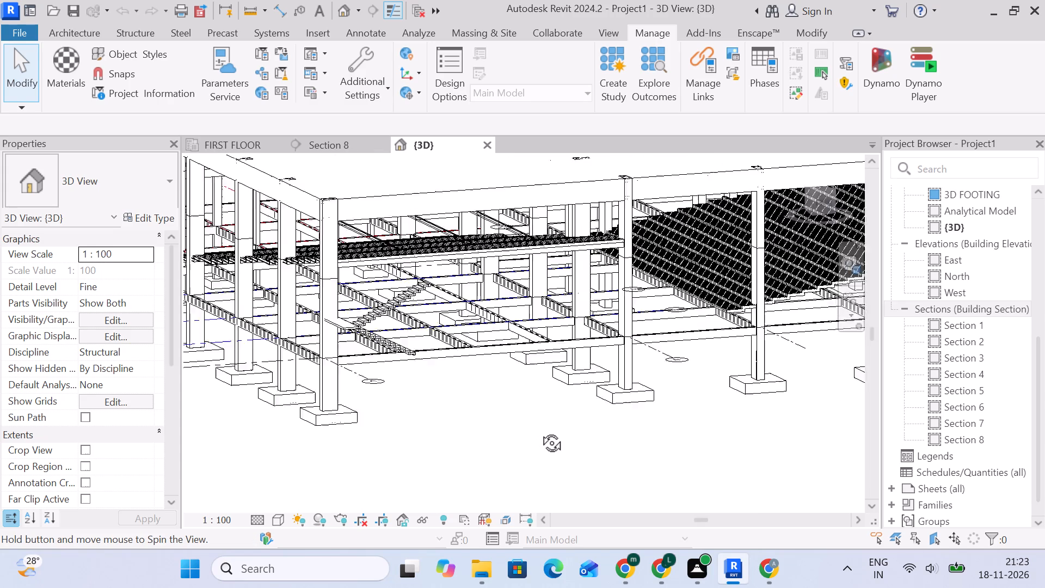
pyautogui.moveTo(539, 431); pyautogui.dragTo(549, 432, button='middle')
pyautogui.moveTo(759, 444); pyautogui.dragTo(323, 444, button='middle')
pyautogui.moveTo(678, 419); pyautogui.dragTo(532, 459, button='middle')
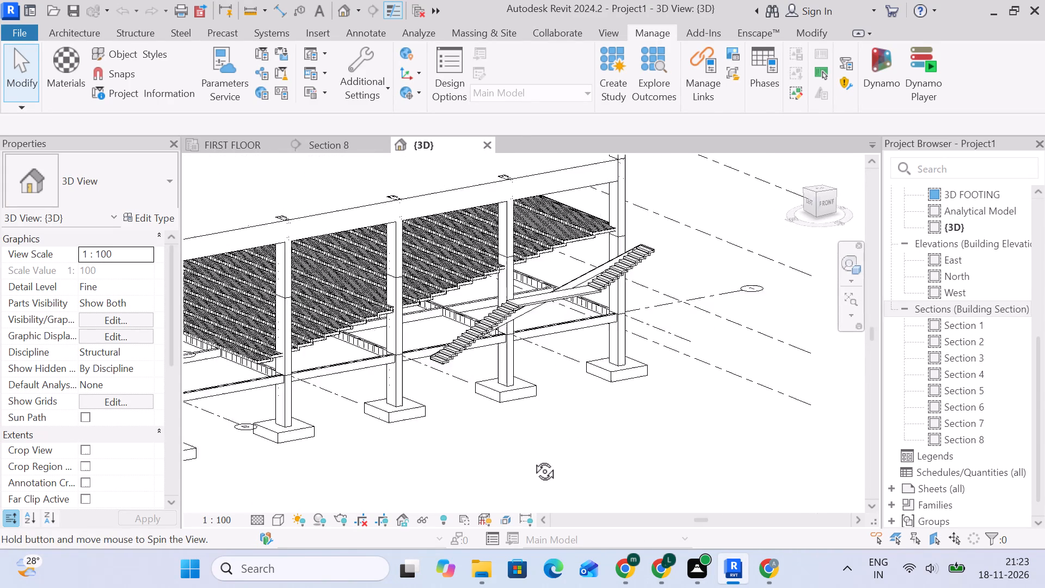
pyautogui.moveTo(532, 459); pyautogui.dragTo(579, 470, button='middle')
pyautogui.moveTo(666, 352); pyautogui.dragTo(613, 453, button='middle')
pyautogui.scroll(8, 614, 332)
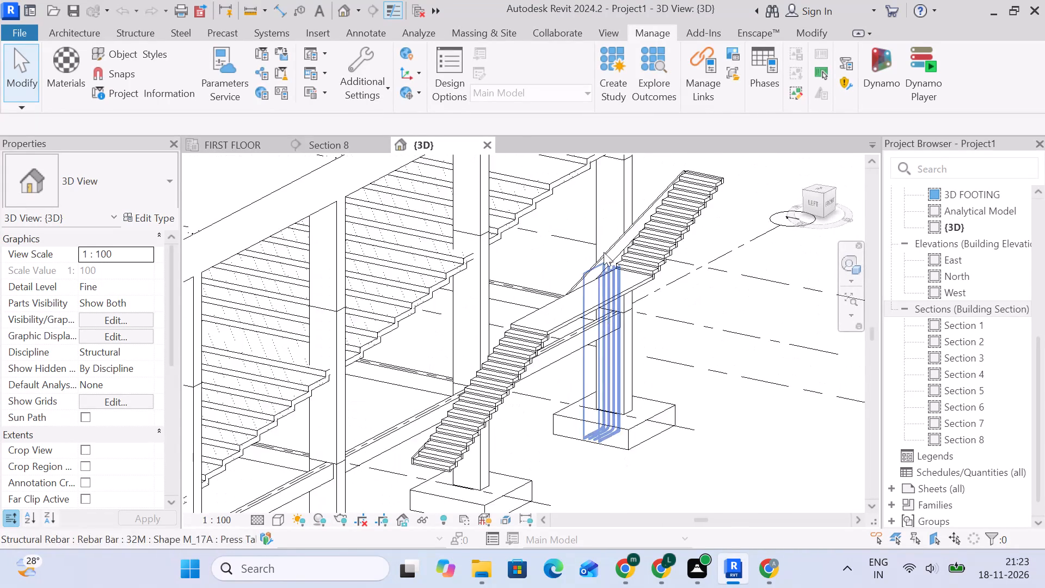
pyautogui.scroll(7, 604, 252)
pyautogui.click(605, 249)
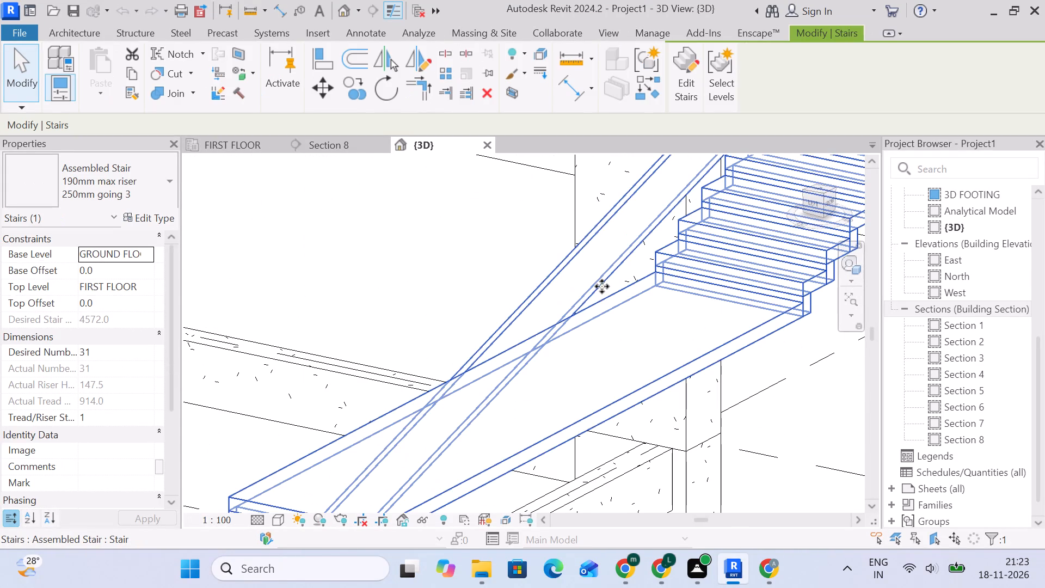
# Edit the assembled stair between GROUND FLOOR and FIRST FLOOR, delete the 50 mm wide stringer crossing its landing, and finish the edit.
pyautogui.click(678, 90)
pyautogui.click(596, 254)
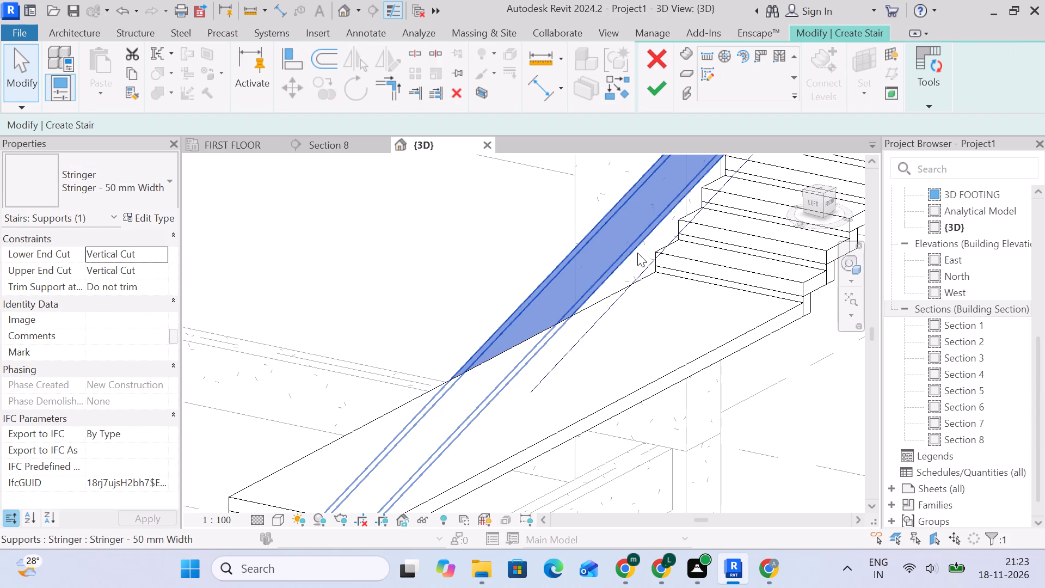
pyautogui.press('Delete')
pyautogui.scroll(-5, 645, 254)
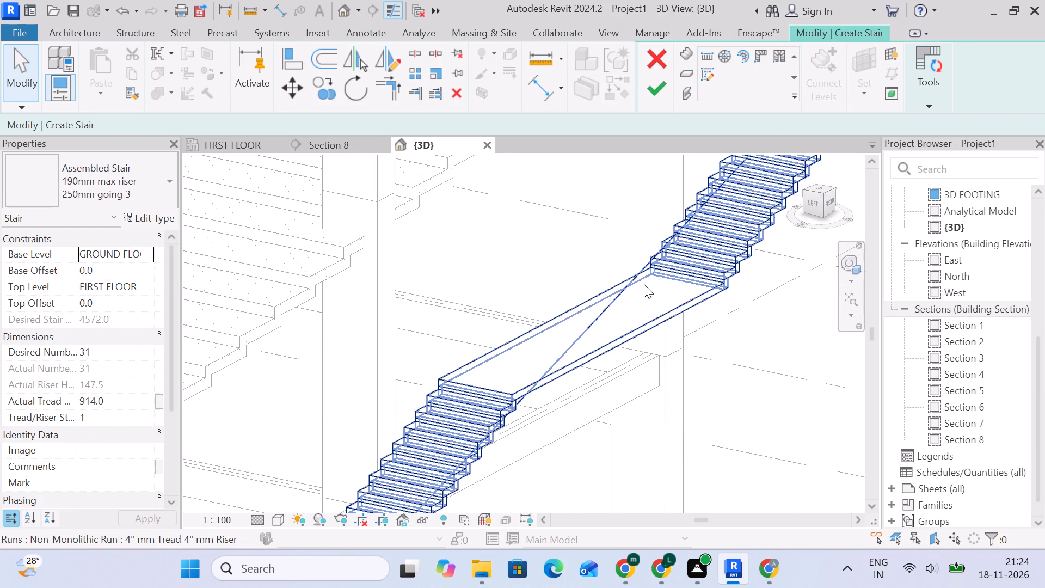
pyautogui.scroll(-6, 651, 302)
pyautogui.scroll(-4, 770, 389)
pyautogui.moveTo(768, 393); pyautogui.dragTo(638, 374, button='middle')
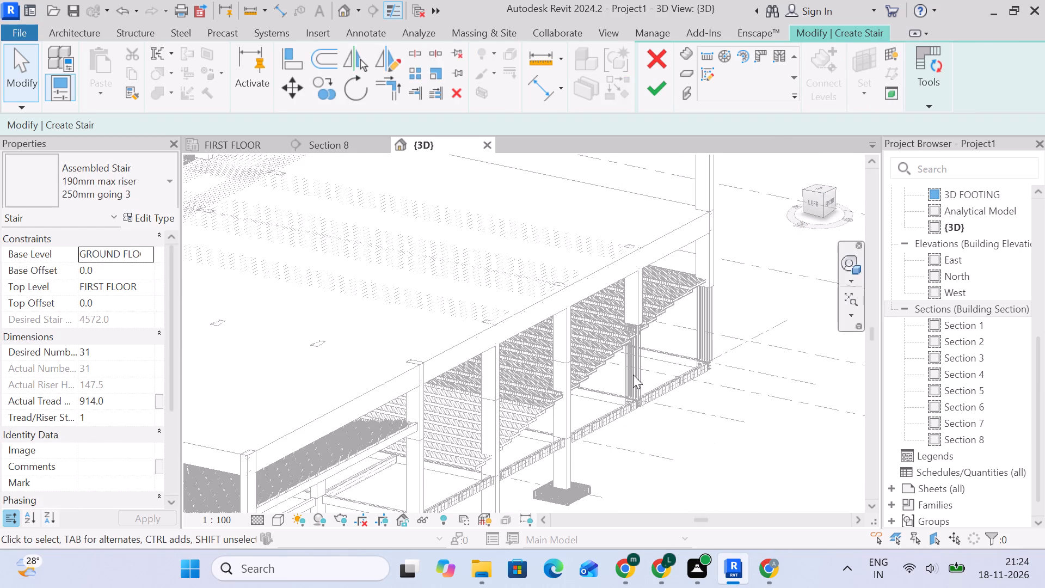
pyautogui.click(765, 334)
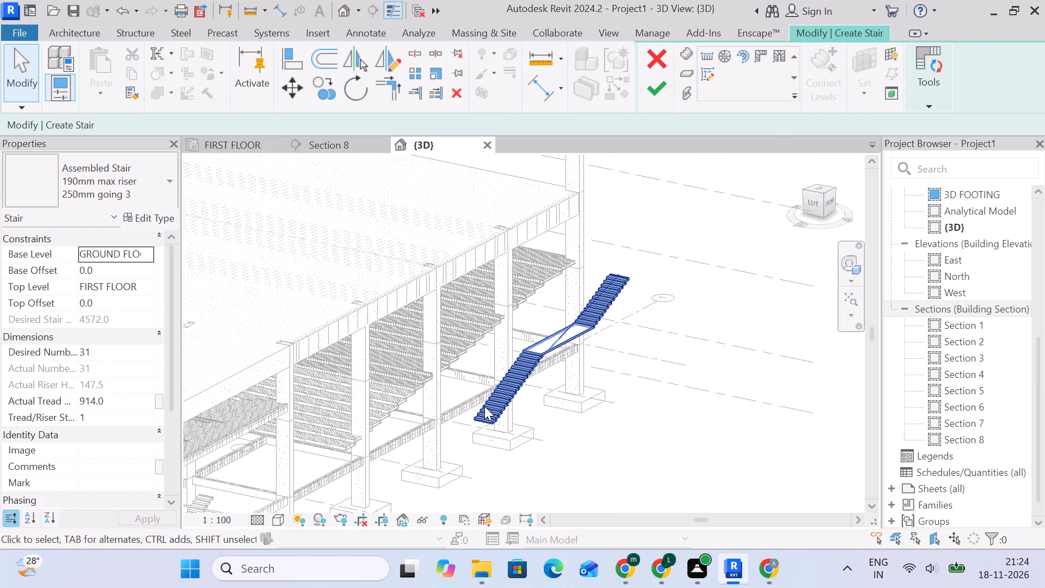
pyautogui.scroll(-4, 542, 371)
pyautogui.moveTo(542, 371); pyautogui.dragTo(583, 316, button='middle')
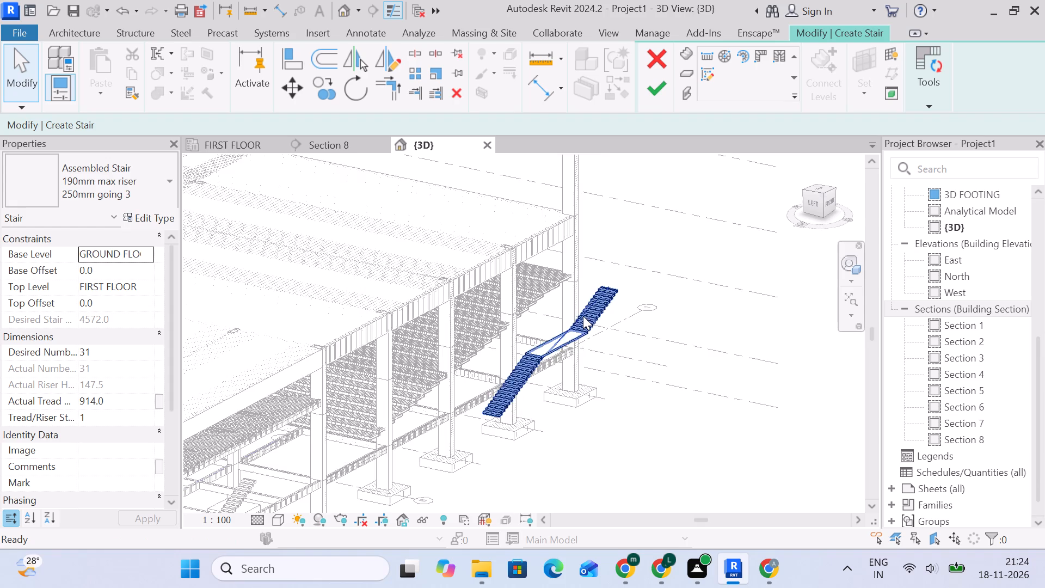
pyautogui.keyDown('shift'); pyautogui.moveTo(616, 375); pyautogui.dragTo(641, 389, button='middle'); pyautogui.keyUp('shift')
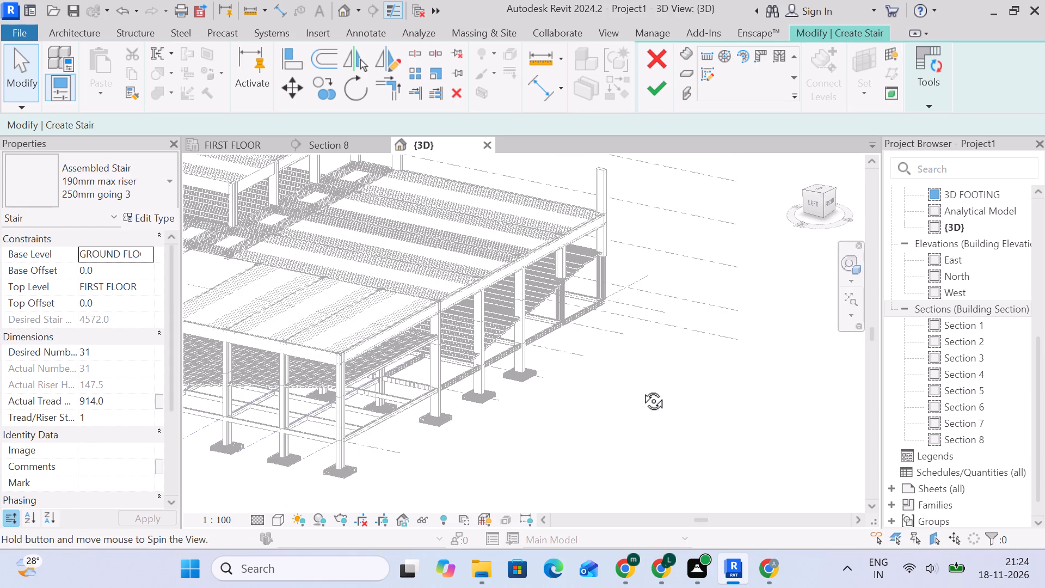
pyautogui.keyDown('shift'); pyautogui.moveTo(641, 389); pyautogui.dragTo(660, 408, button='middle'); pyautogui.keyUp('shift')
pyautogui.keyDown('shift'); pyautogui.moveTo(667, 346); pyautogui.dragTo(663, 346, button='middle'); pyautogui.keyUp('shift')
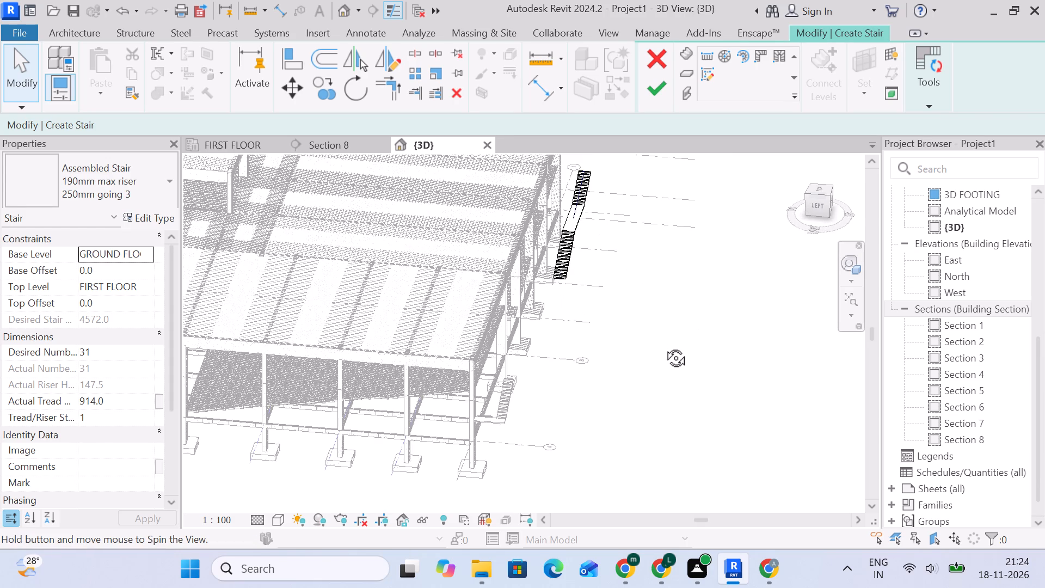
pyautogui.keyDown('shift'); pyautogui.moveTo(663, 346); pyautogui.dragTo(624, 363, button='middle'); pyautogui.keyUp('shift')
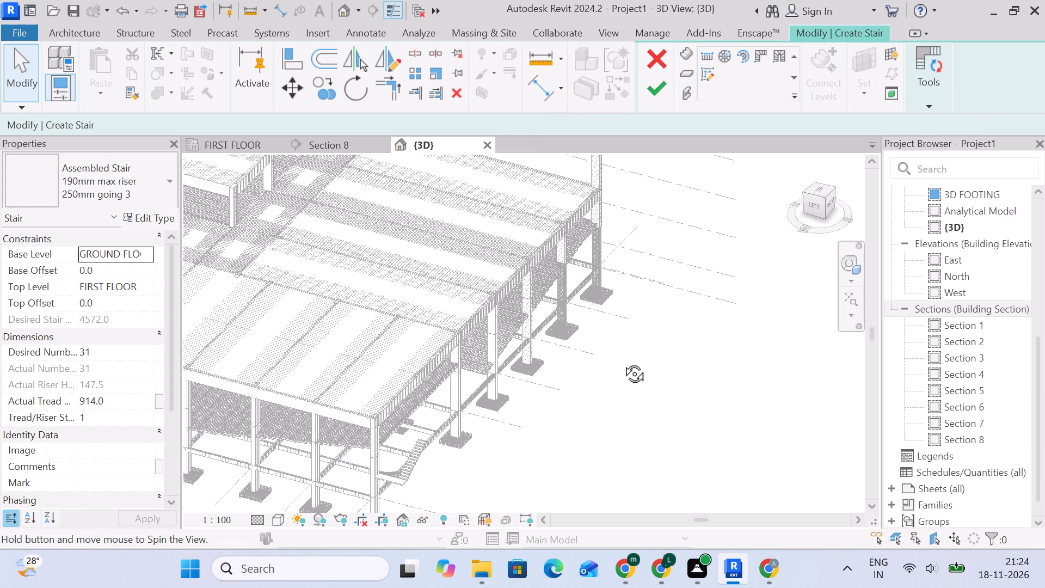
pyautogui.scroll(2, 597, 298)
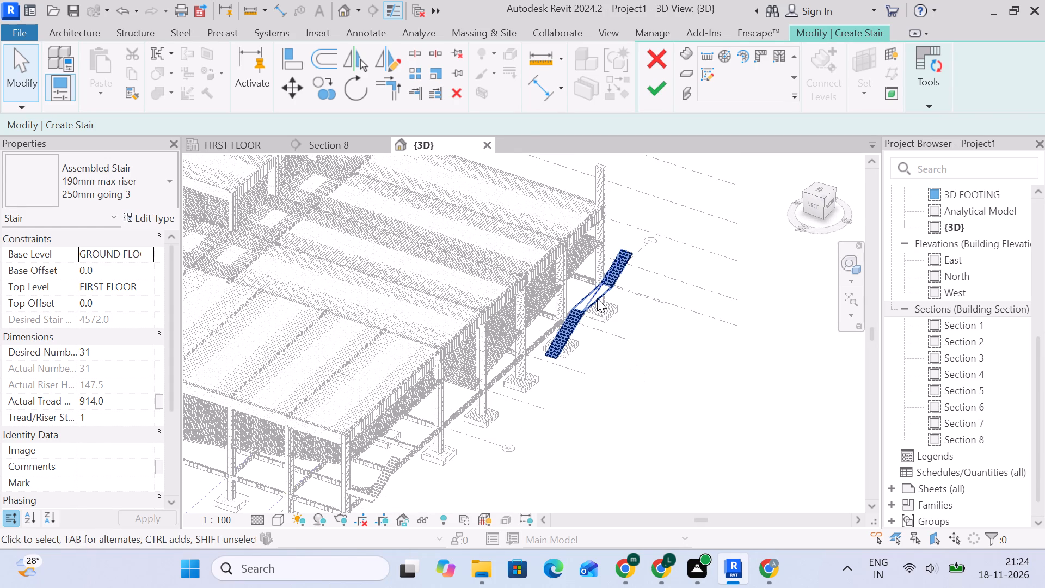
pyautogui.scroll(4, 597, 298)
pyautogui.moveTo(646, 322); pyautogui.dragTo(616, 271, button='middle')
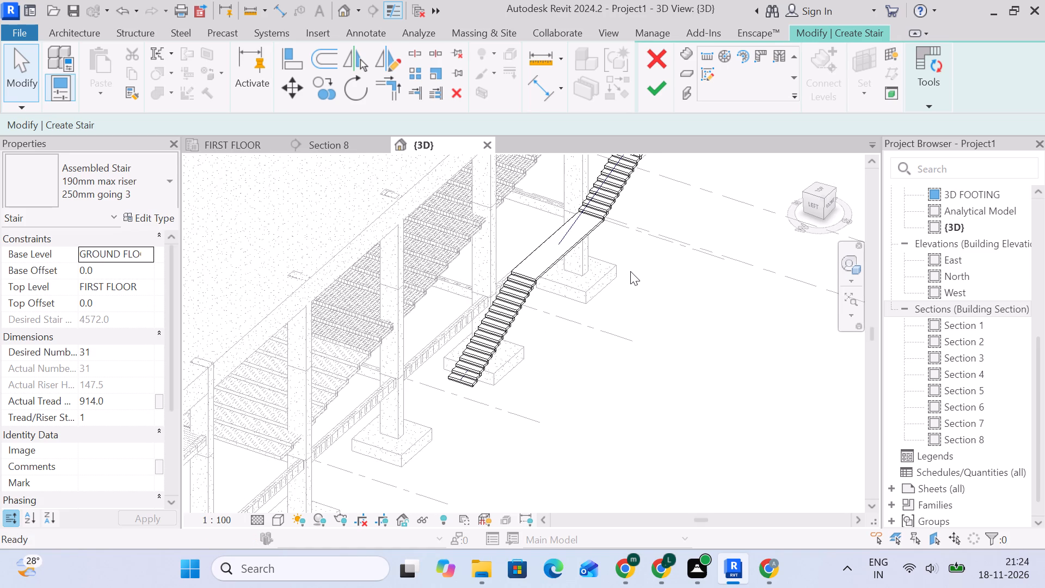
pyautogui.scroll(-3, 674, 285)
pyautogui.keyDown('shift'); pyautogui.moveTo(668, 292); pyautogui.dragTo(623, 386, button='middle'); pyautogui.keyUp('shift')
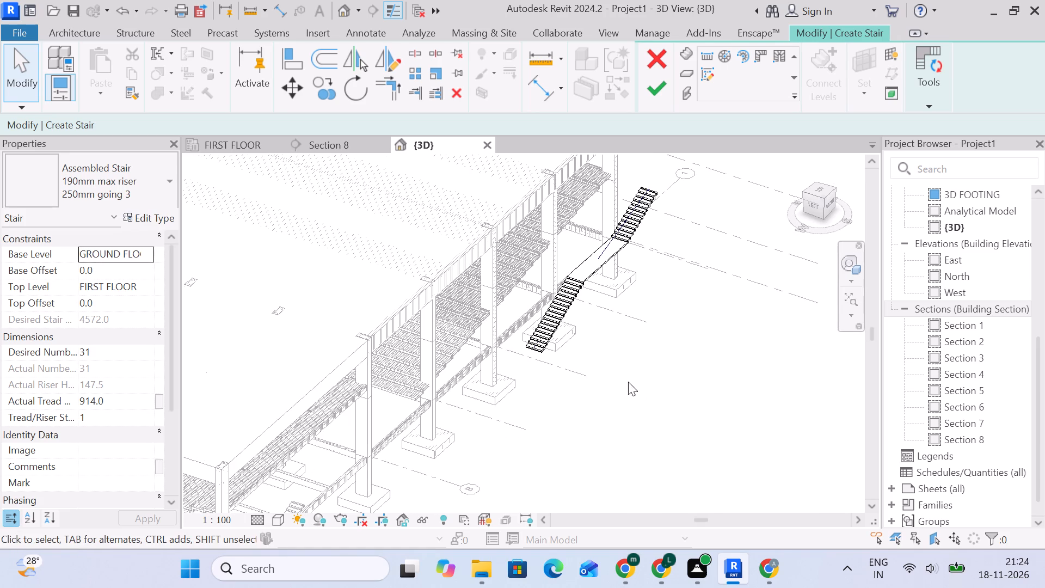
pyautogui.click(655, 87)
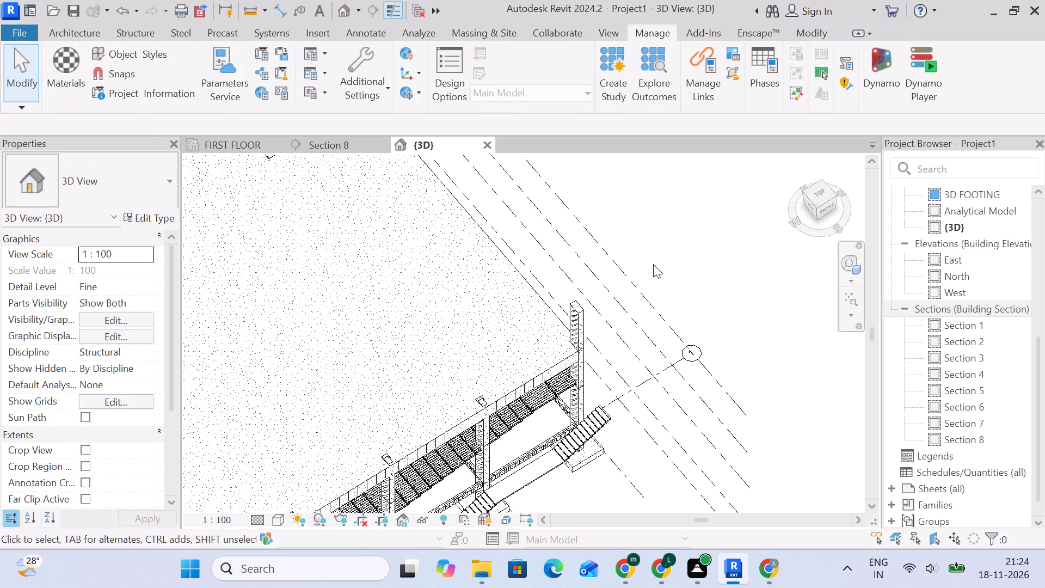
# Examine the edited stair against the columns, footings and floor edge in the default 3D view.
pyautogui.scroll(-3, 651, 248)
pyautogui.moveTo(668, 267); pyautogui.dragTo(618, 239, button='middle')
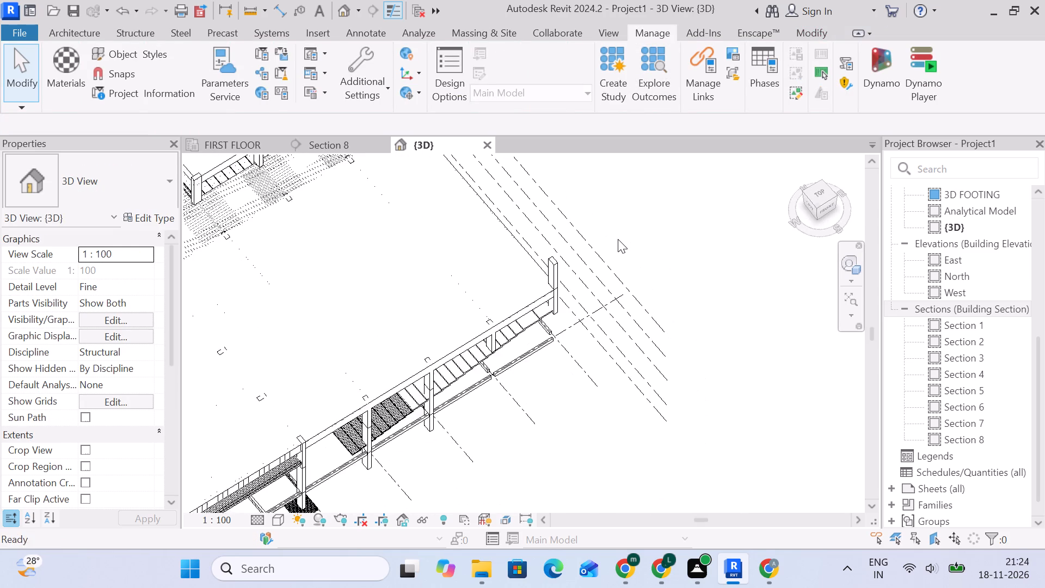
pyautogui.scroll(-3, 625, 242)
pyautogui.keyDown('shift'); pyautogui.moveTo(708, 243); pyautogui.dragTo(687, 267, button='middle'); pyautogui.keyUp('shift')
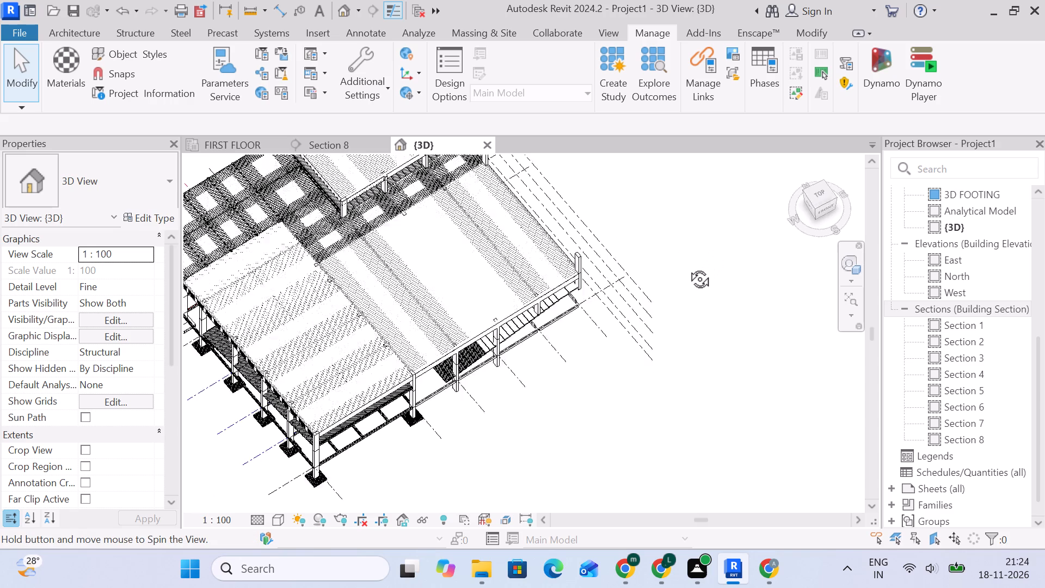
pyautogui.keyDown('shift'); pyautogui.moveTo(687, 267); pyautogui.dragTo(597, 354, button='middle'); pyautogui.keyUp('shift')
pyautogui.moveTo(568, 412); pyautogui.dragTo(709, 262, button='middle')
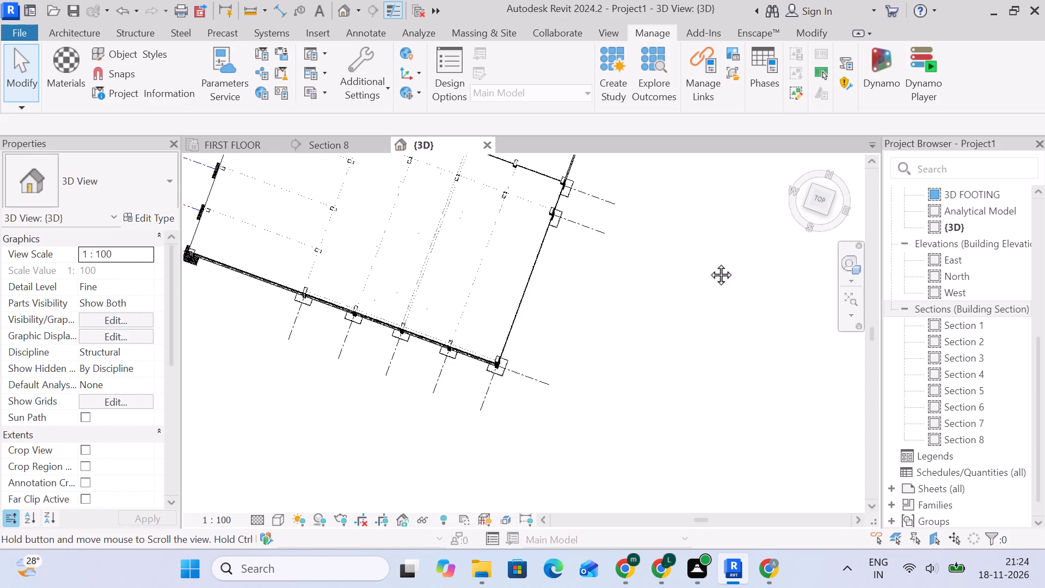
pyautogui.scroll(10, 495, 341)
pyautogui.keyDown('shift'); pyautogui.moveTo(496, 362); pyautogui.dragTo(496, 340, button='middle'); pyautogui.keyUp('shift')
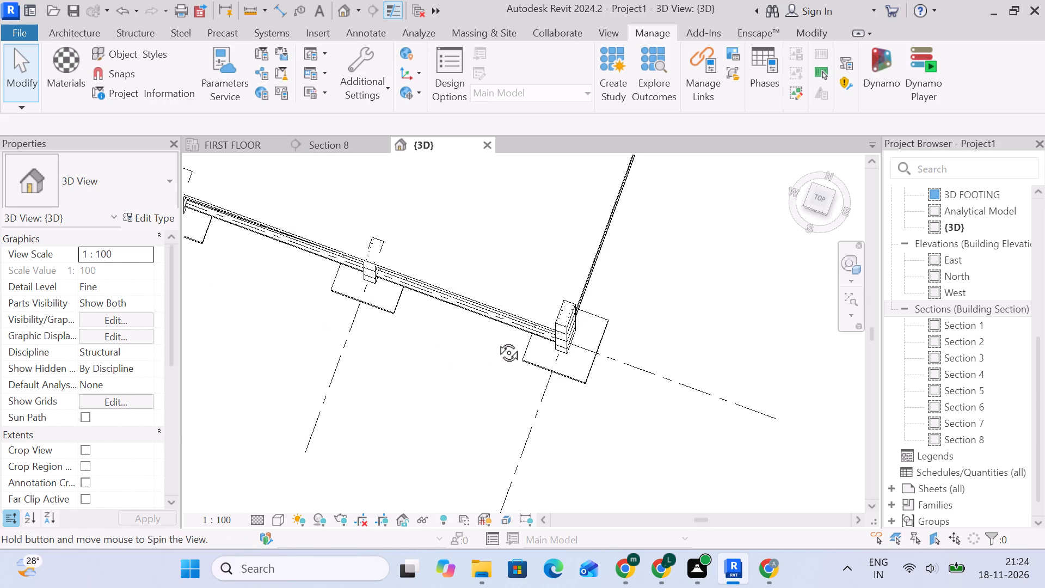
pyautogui.keyDown('shift'); pyautogui.moveTo(496, 340); pyautogui.dragTo(504, 301, button='middle'); pyautogui.keyUp('shift')
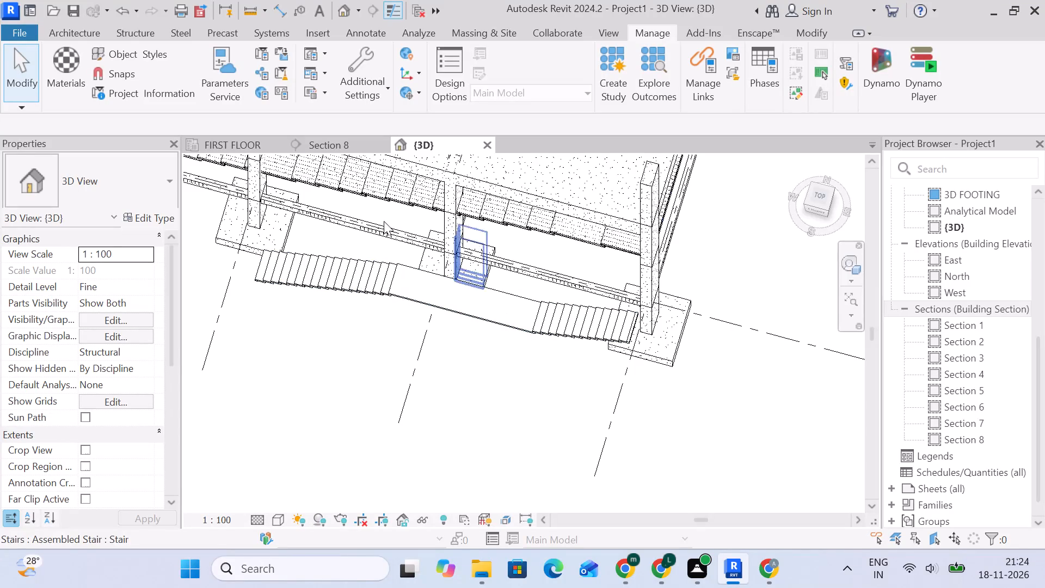
# Examine the straight stair beside grid 1 and the U-shaped stair at grid A in the FIRST FLOOR plan.
pyautogui.doubleClick(236, 146)
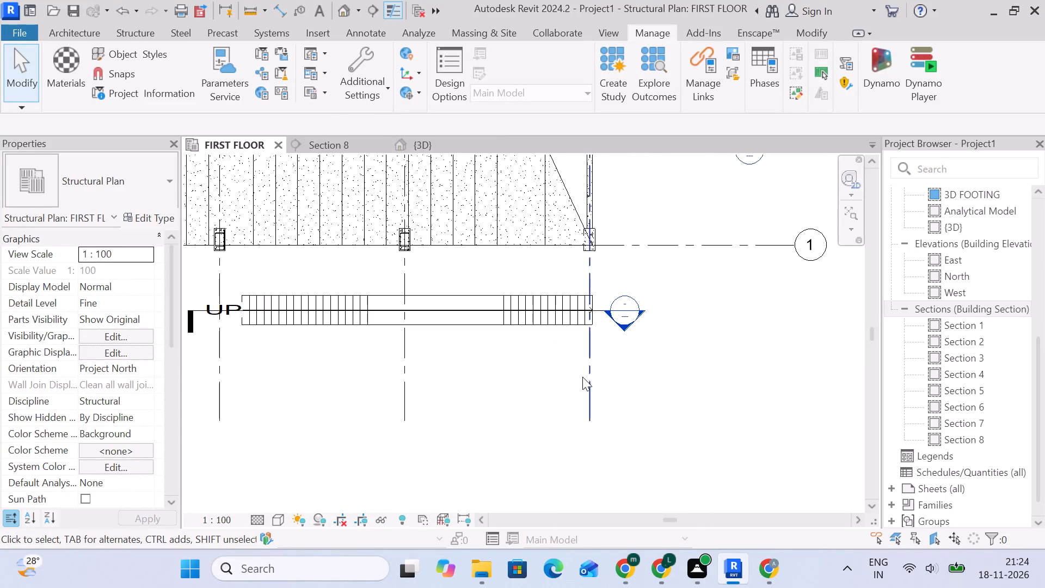
pyautogui.click(547, 376)
pyautogui.scroll(-4, 508, 365)
pyautogui.moveTo(499, 363); pyautogui.dragTo(448, 341, button='middle')
pyautogui.scroll(2, 413, 313)
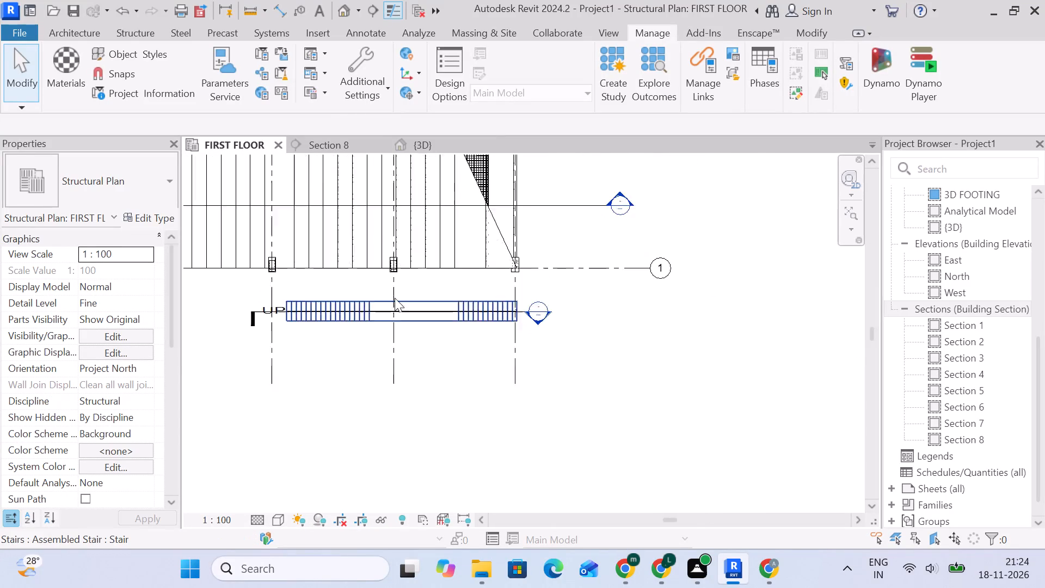
pyautogui.scroll(2, 395, 298)
pyautogui.scroll(-5, 649, 305)
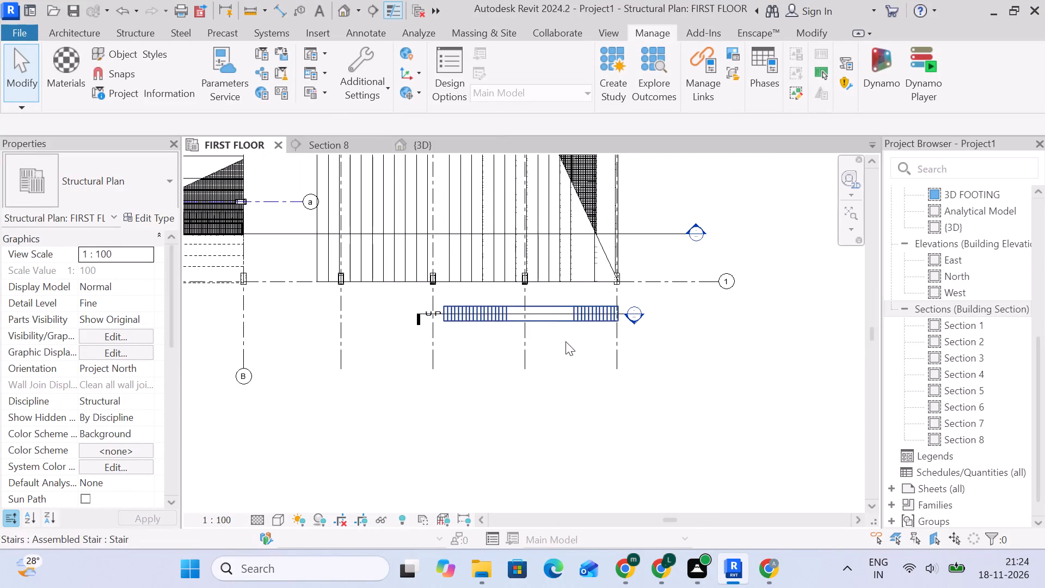
pyautogui.scroll(-4, 517, 354)
pyautogui.scroll(13, 249, 323)
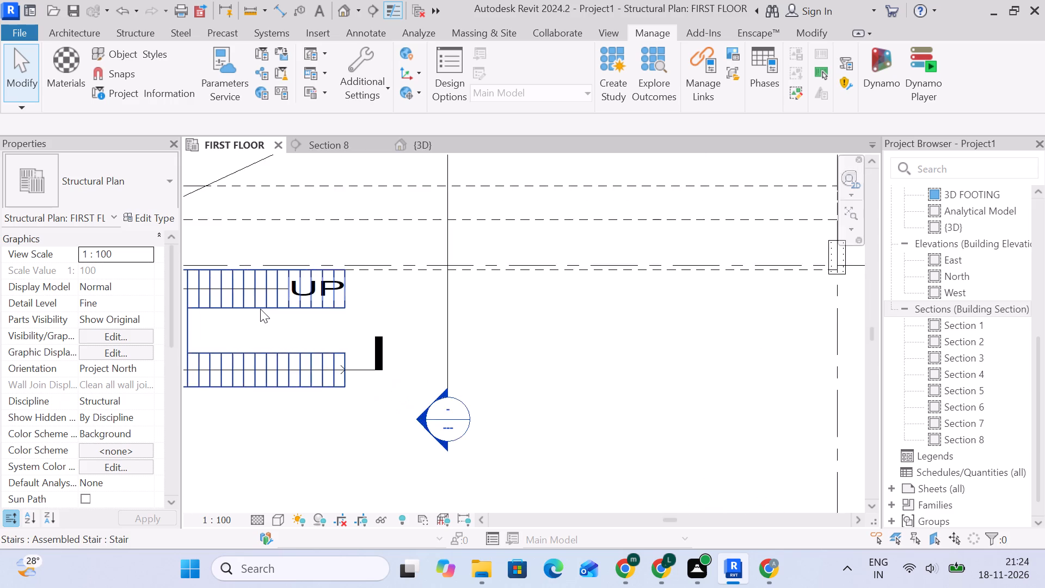
pyautogui.moveTo(281, 318); pyautogui.dragTo(450, 318, button='middle')
pyautogui.scroll(4, 368, 307)
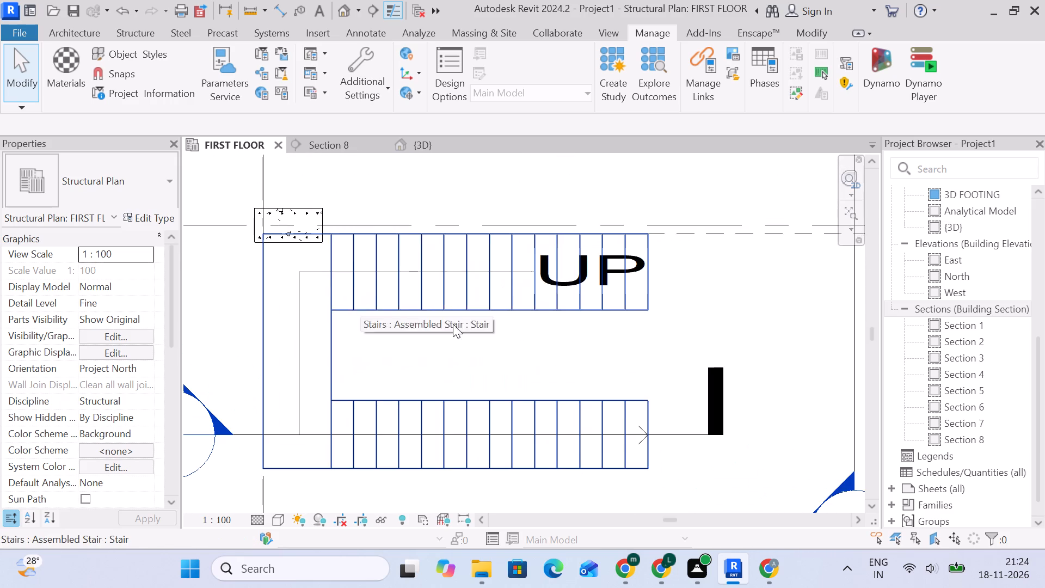
pyautogui.moveTo(519, 330); pyautogui.dragTo(425, 314, button='middle')
pyautogui.scroll(-3, 424, 314)
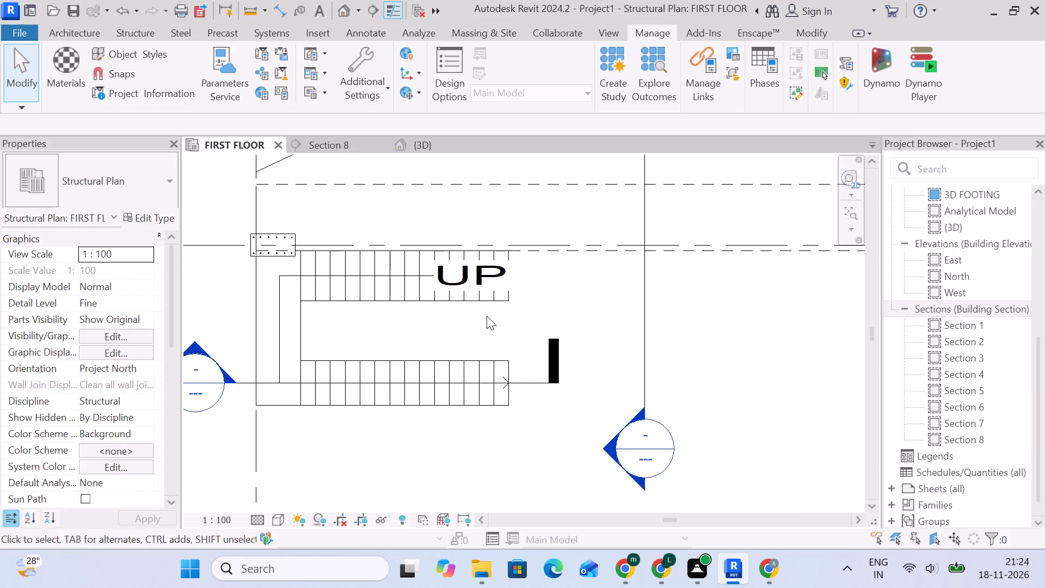
pyautogui.moveTo(571, 316); pyautogui.dragTo(458, 303, button='middle')
pyautogui.scroll(-4, 413, 263)
pyautogui.moveTo(453, 289); pyautogui.dragTo(351, 261, button='middle')
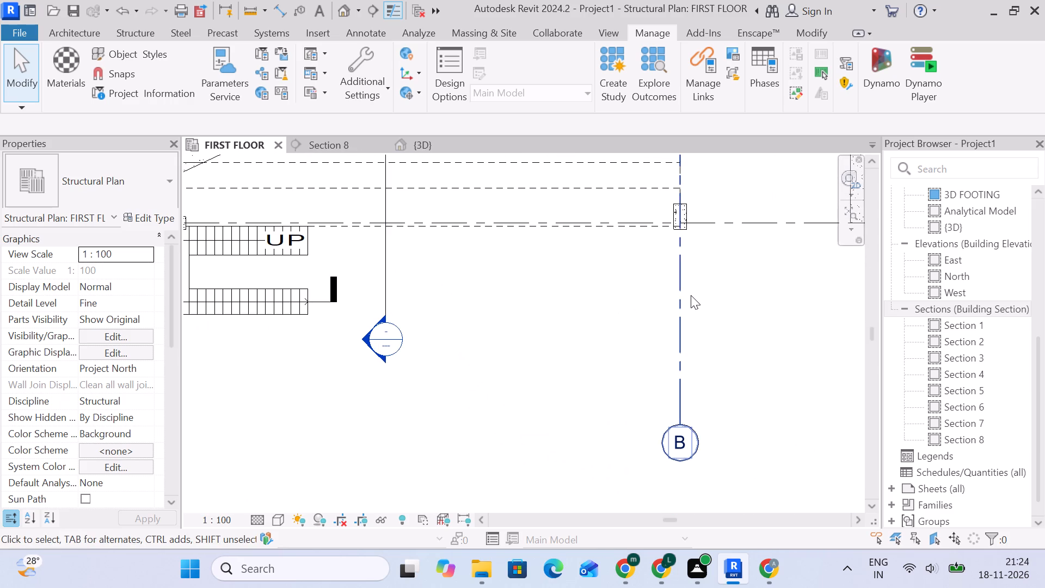
pyautogui.moveTo(690, 295); pyautogui.dragTo(637, 289, button='middle')
pyautogui.scroll(-4, 770, 297)
pyautogui.moveTo(760, 298); pyautogui.dragTo(529, 298, button='middle')
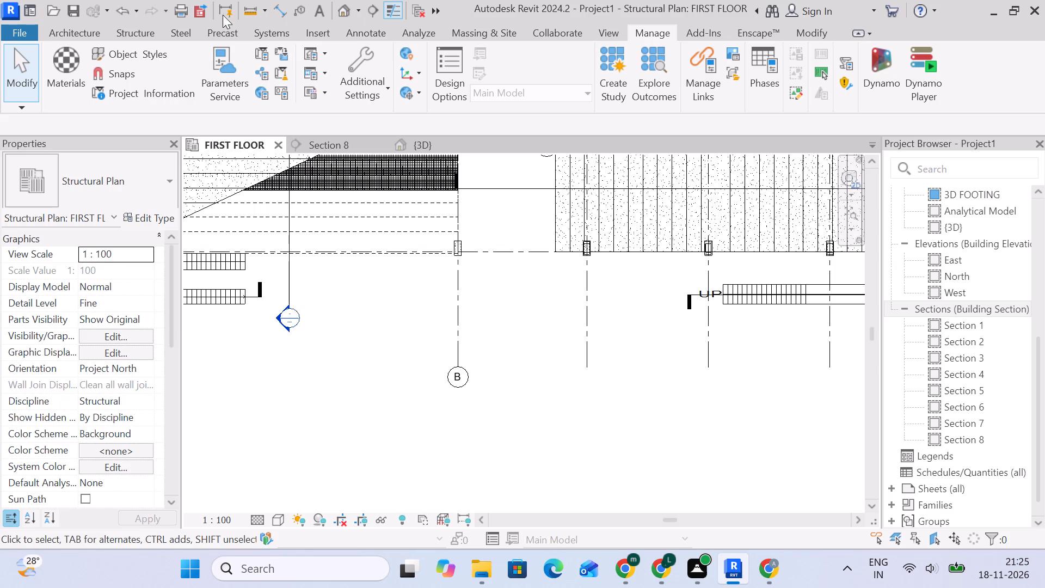
# Start a 6" SLAB structural foundation slab on FIRST FLOOR near the U-shaped stair, using a rectangular boundary.
pyautogui.click(137, 30)
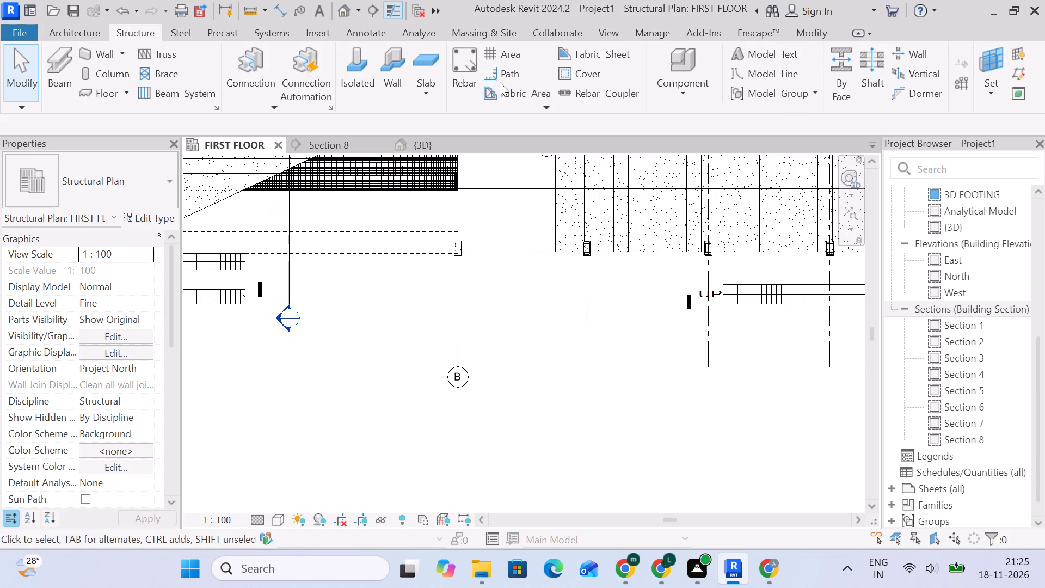
pyautogui.click(425, 102)
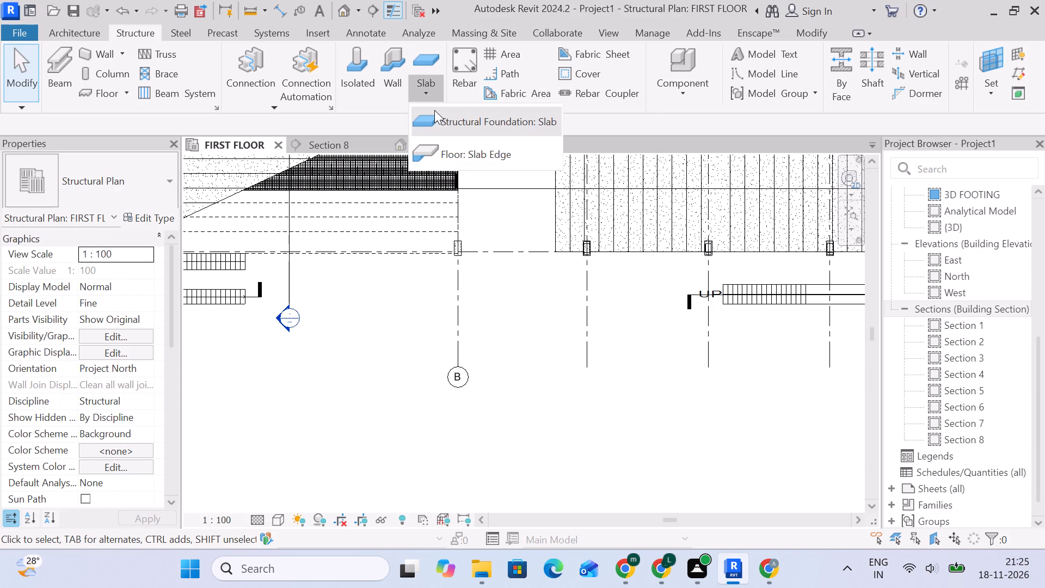
pyautogui.click(434, 110)
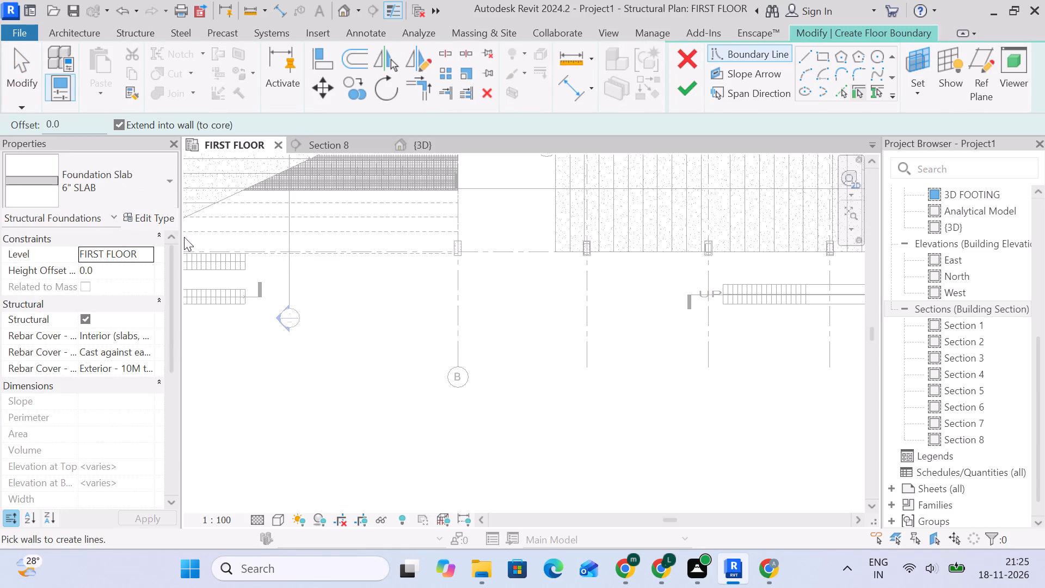
pyautogui.click(153, 175)
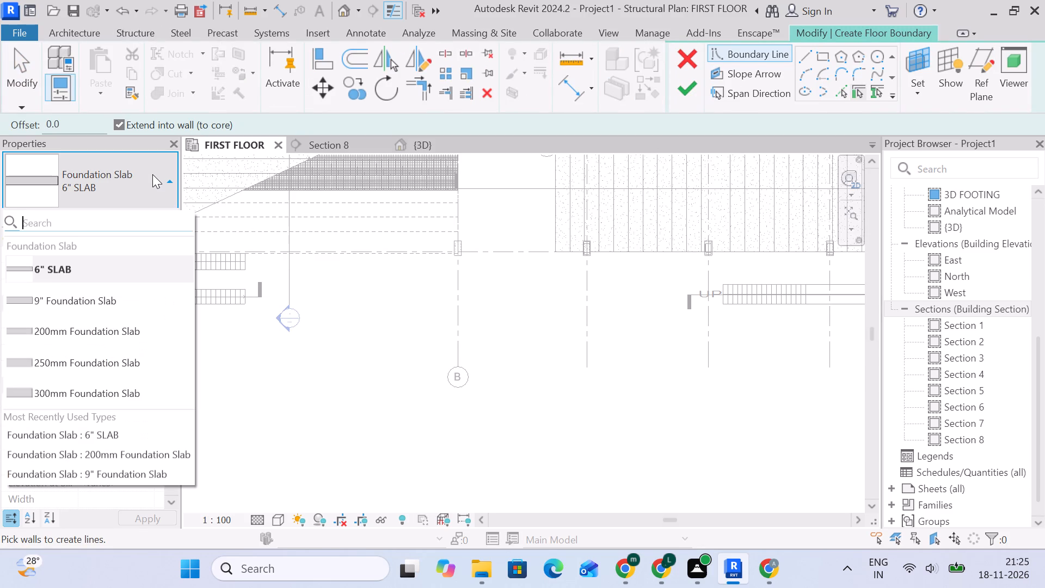
pyautogui.click(152, 174)
pyautogui.scroll(4, 242, 254)
pyautogui.moveTo(379, 298); pyautogui.dragTo(587, 278, button='middle')
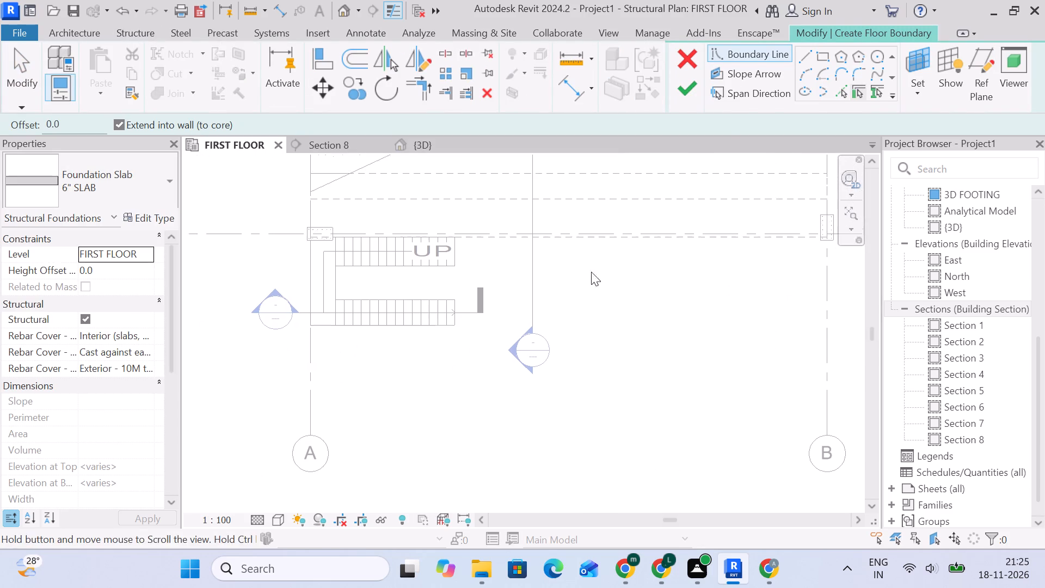
pyautogui.click(805, 56)
pyautogui.scroll(5, 444, 235)
pyautogui.moveTo(472, 249); pyautogui.dragTo(410, 204, button='middle')
pyautogui.scroll(-3, 410, 204)
pyautogui.scroll(3, 416, 204)
pyautogui.scroll(-4, 622, 241)
pyautogui.moveTo(645, 250); pyautogui.dragTo(533, 250, button='middle')
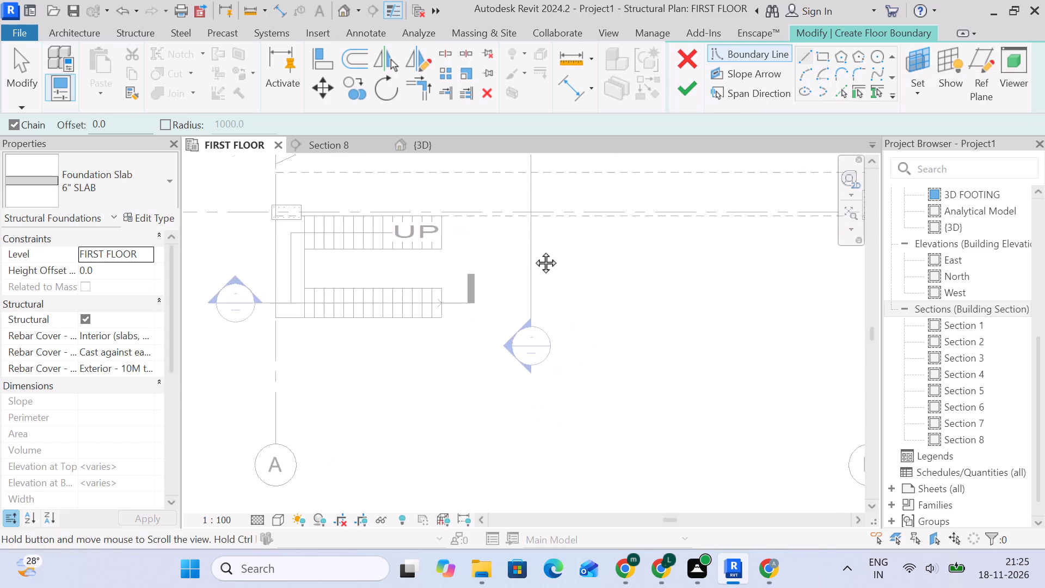
pyautogui.moveTo(533, 250); pyautogui.dragTo(474, 250, button='middle')
pyautogui.click(825, 59)
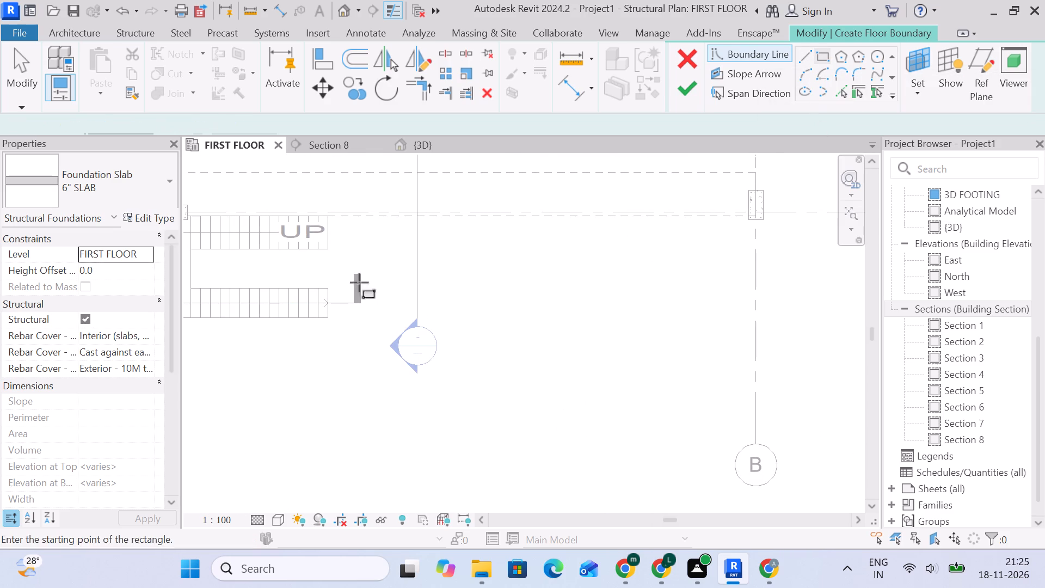
pyautogui.scroll(10, 328, 225)
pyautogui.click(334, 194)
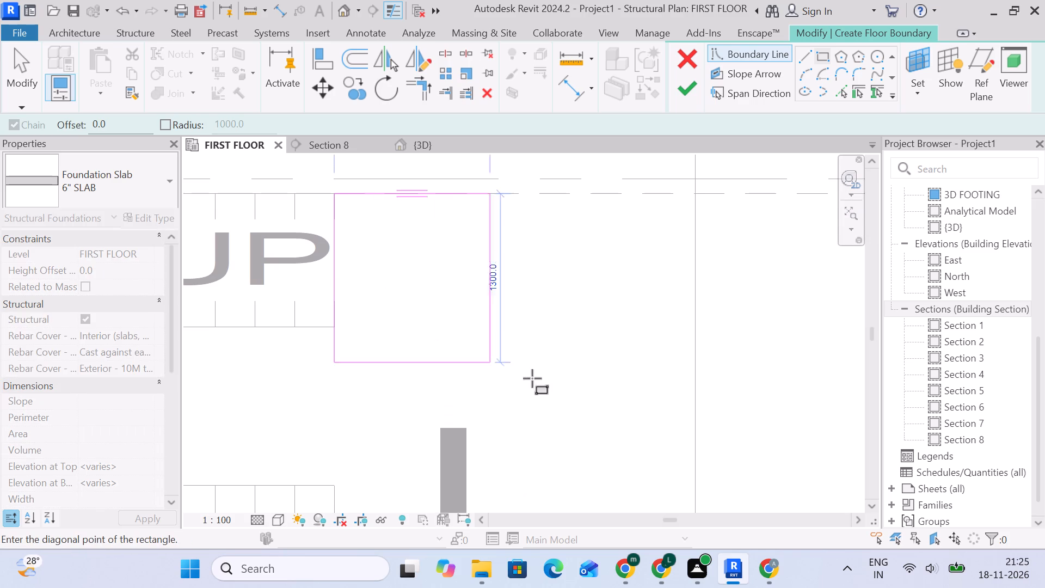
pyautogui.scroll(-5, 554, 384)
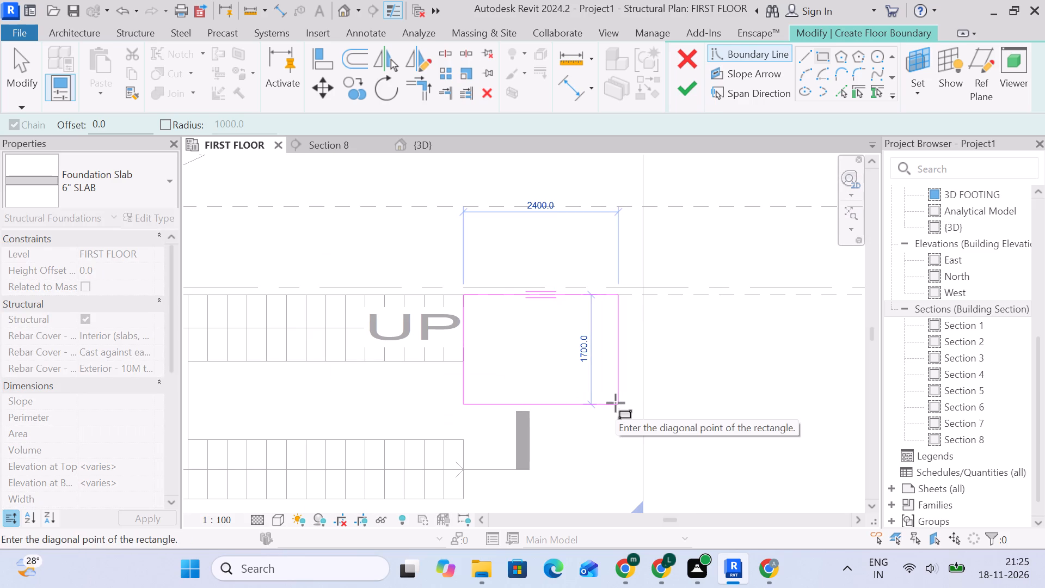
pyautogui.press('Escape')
# Draw the slab rectangle from the U-shaped stair's lower flight end to grid B/1, about 13335 by 3277 mm, and finish the slab.
pyautogui.moveTo(451, 479); pyautogui.dragTo(492, 334, button='middle')
pyautogui.scroll(1, 377, 433)
pyautogui.click(375, 466)
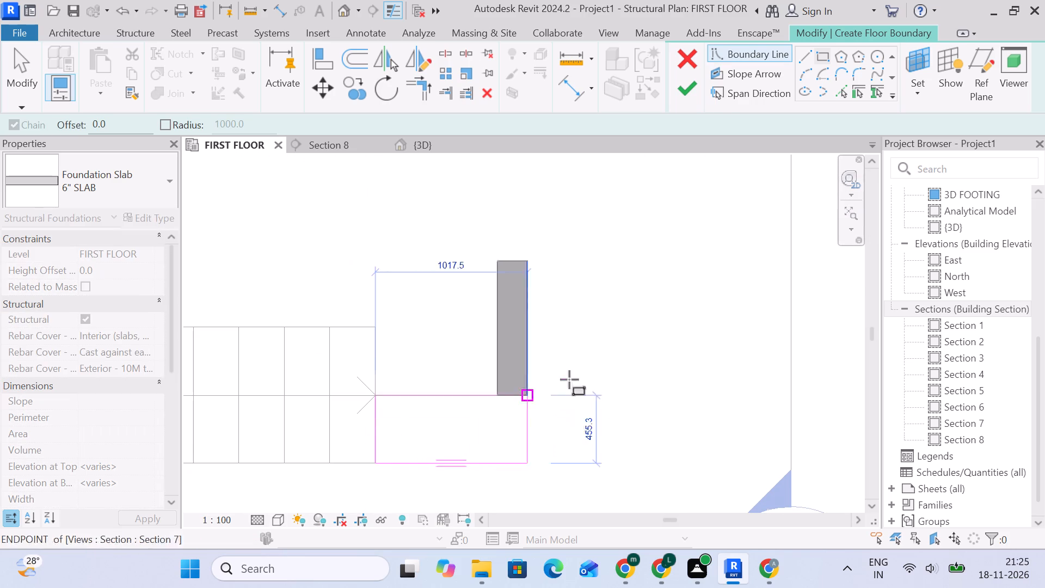
pyautogui.scroll(-5, 640, 352)
pyautogui.moveTo(645, 357); pyautogui.dragTo(480, 415, button='middle')
pyautogui.scroll(-5, 623, 321)
pyautogui.moveTo(622, 329); pyautogui.dragTo(447, 363, button='middle')
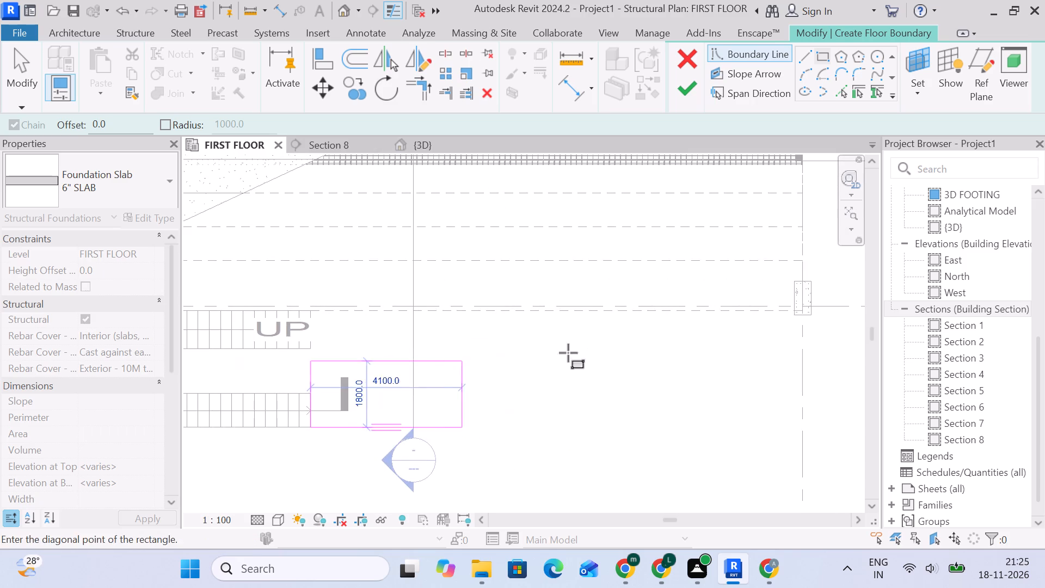
pyautogui.scroll(-5, 707, 333)
pyautogui.moveTo(710, 333); pyautogui.dragTo(534, 333, button='middle')
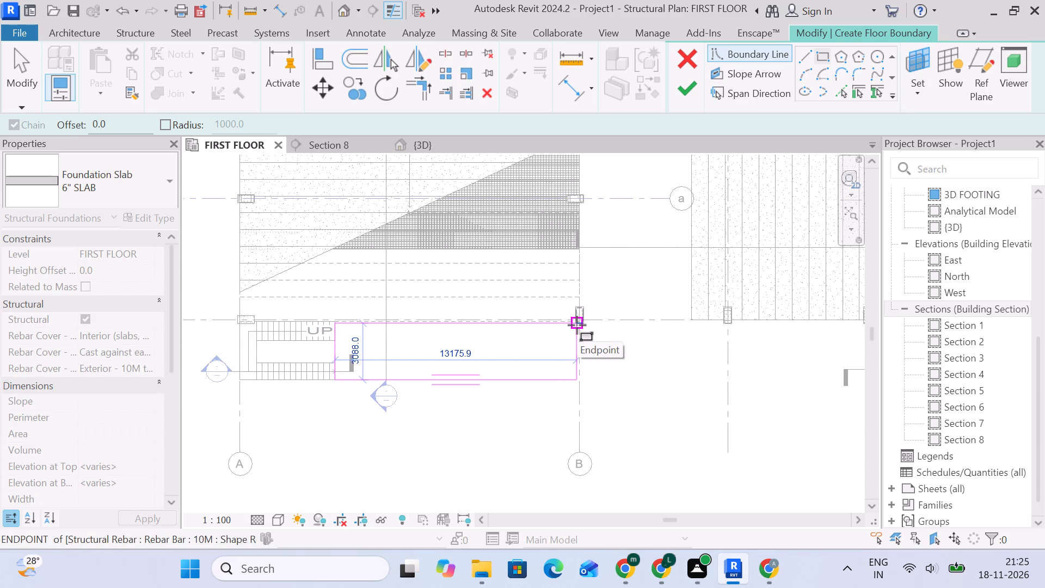
pyautogui.scroll(-4, 577, 325)
pyautogui.scroll(16, 577, 326)
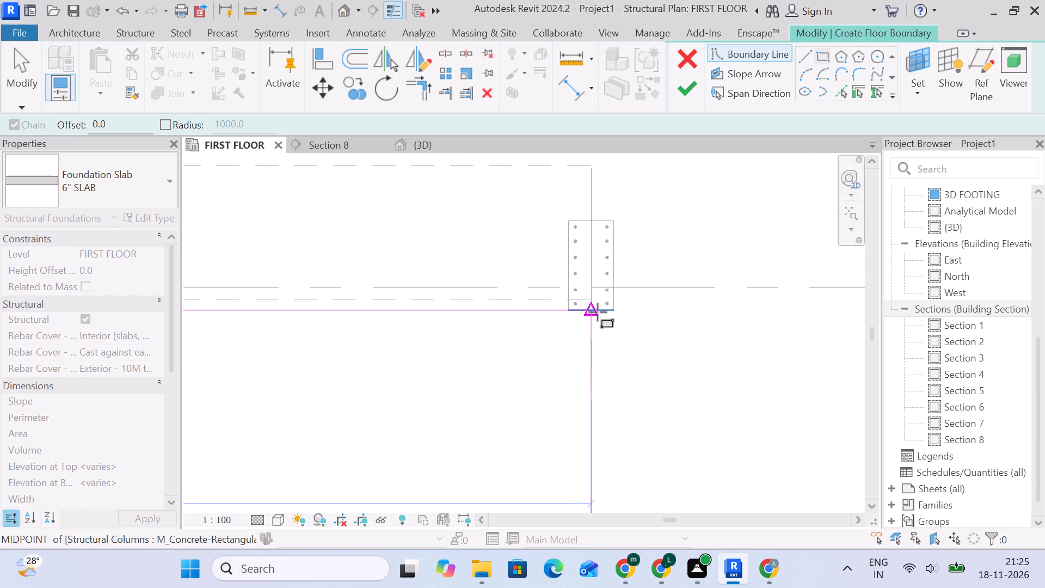
pyautogui.scroll(10, 592, 289)
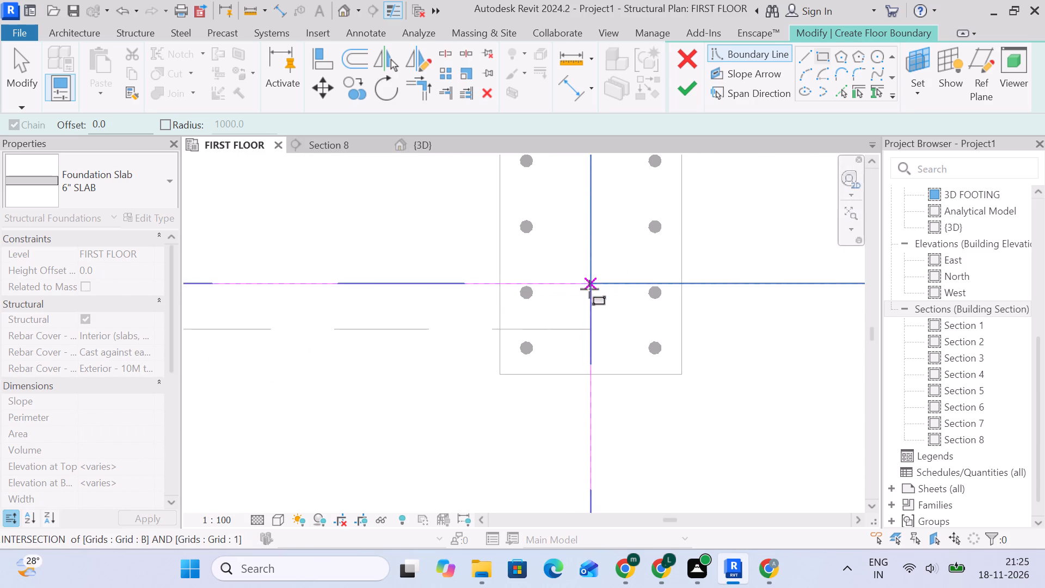
pyautogui.click(593, 285)
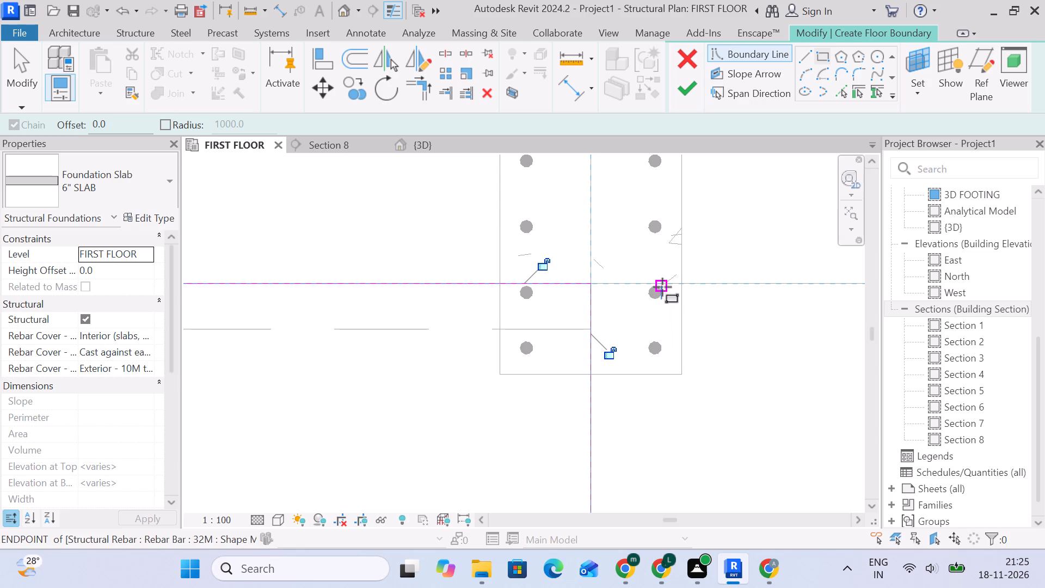
pyautogui.scroll(-11, 665, 292)
pyautogui.moveTo(731, 417); pyautogui.dragTo(569, 312, button='middle')
pyautogui.scroll(-3, 569, 310)
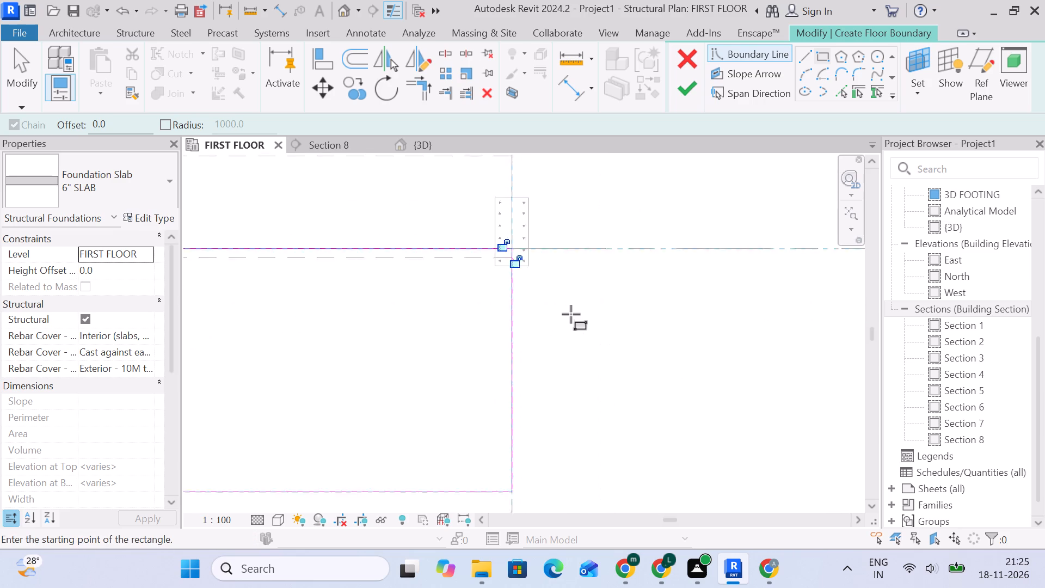
pyautogui.scroll(-11, 571, 314)
pyautogui.click(689, 88)
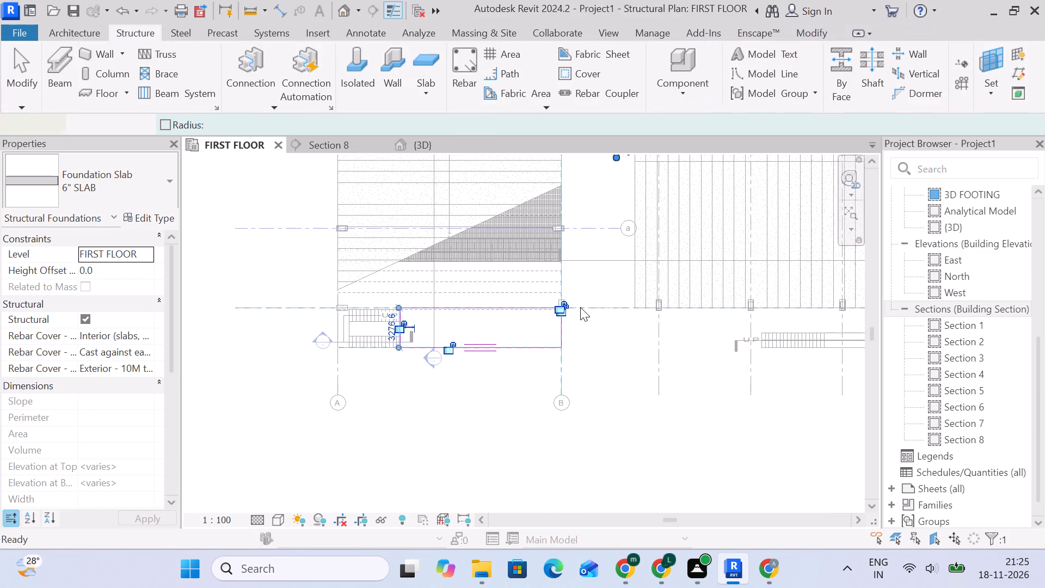
pyautogui.scroll(5, 576, 322)
pyautogui.moveTo(613, 346); pyautogui.dragTo(585, 346, button='middle')
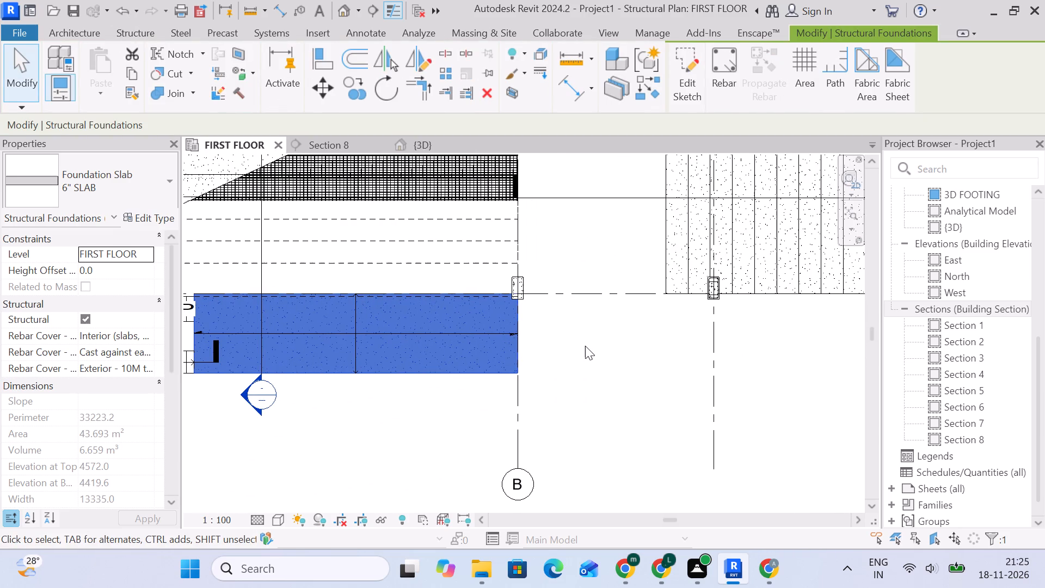
pyautogui.scroll(-4, 593, 348)
pyautogui.scroll(4, 594, 350)
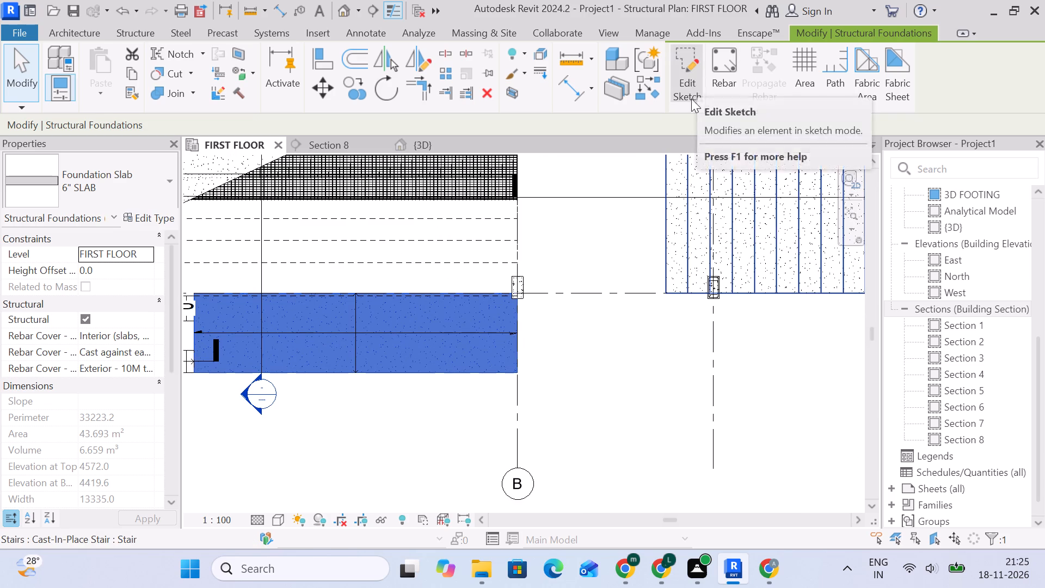
pyautogui.click(628, 324)
# Start another 6" SLAB structural foundation slab on FIRST FLOOR beside grid B, using a rectangular boundary.
pyautogui.scroll(-4, 644, 324)
pyautogui.moveTo(645, 327); pyautogui.dragTo(545, 283, button='middle')
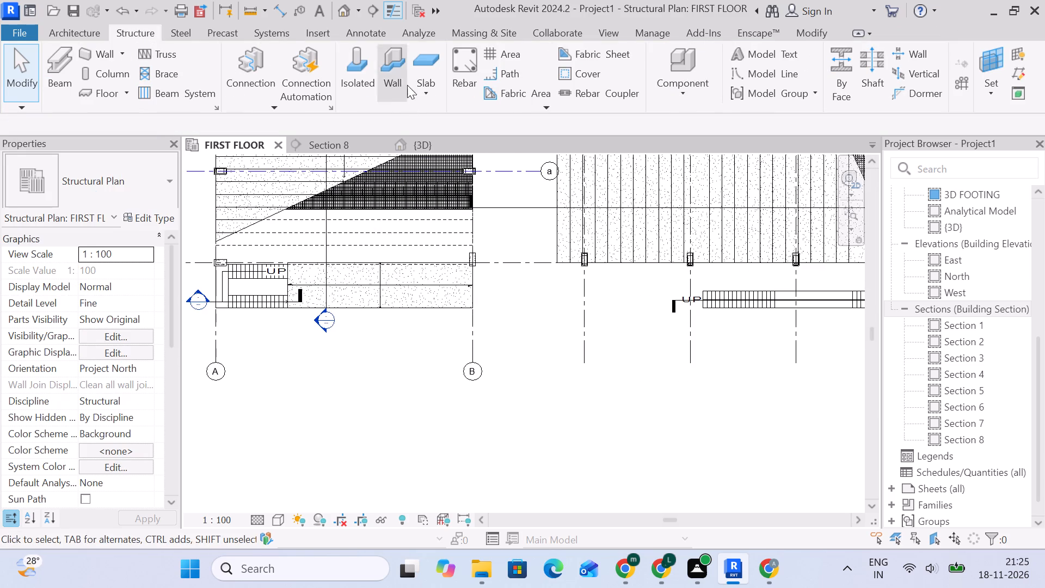
pyautogui.click(421, 59)
pyautogui.scroll(4, 466, 310)
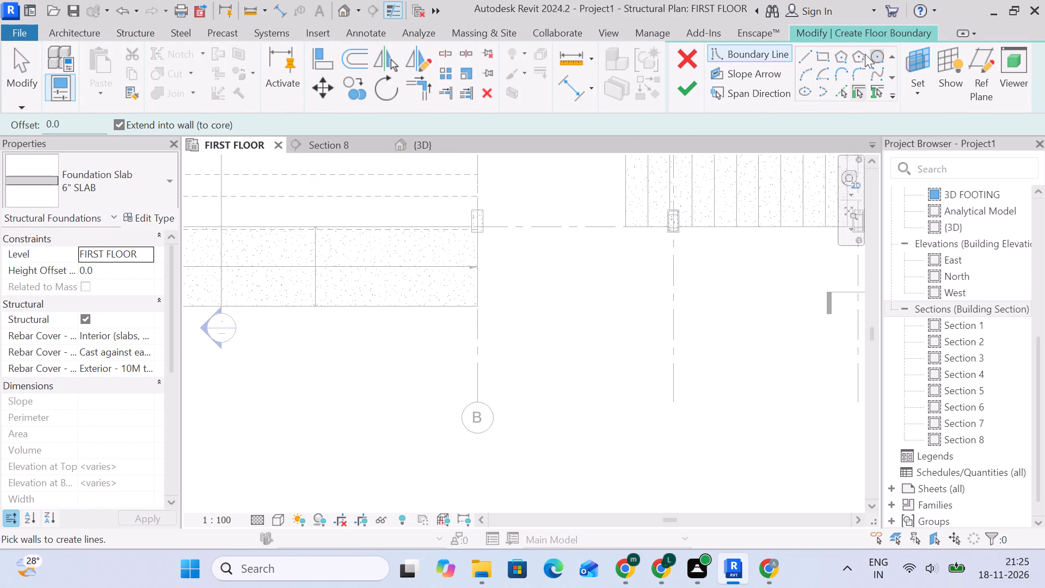
pyautogui.click(827, 53)
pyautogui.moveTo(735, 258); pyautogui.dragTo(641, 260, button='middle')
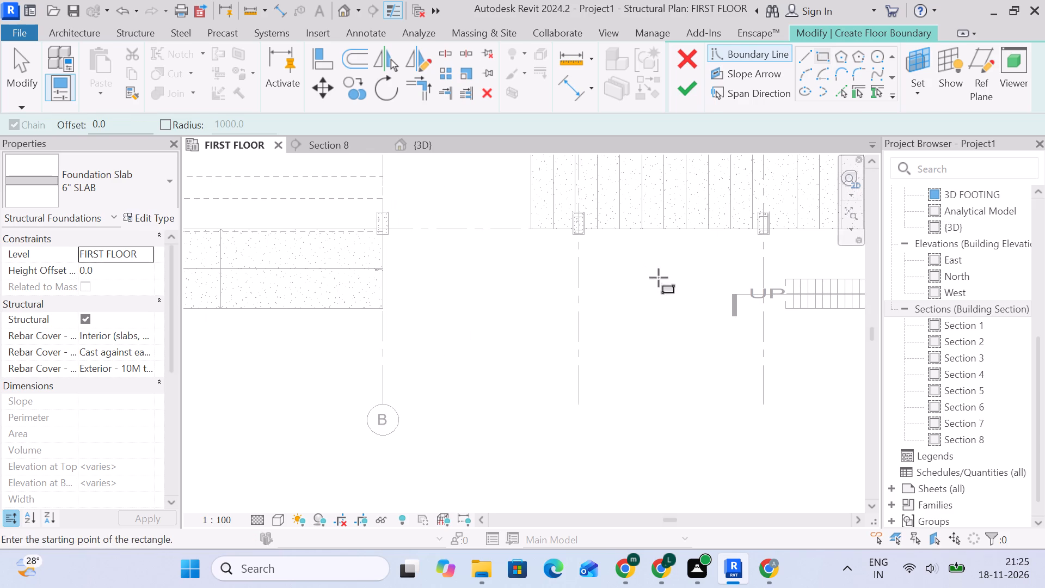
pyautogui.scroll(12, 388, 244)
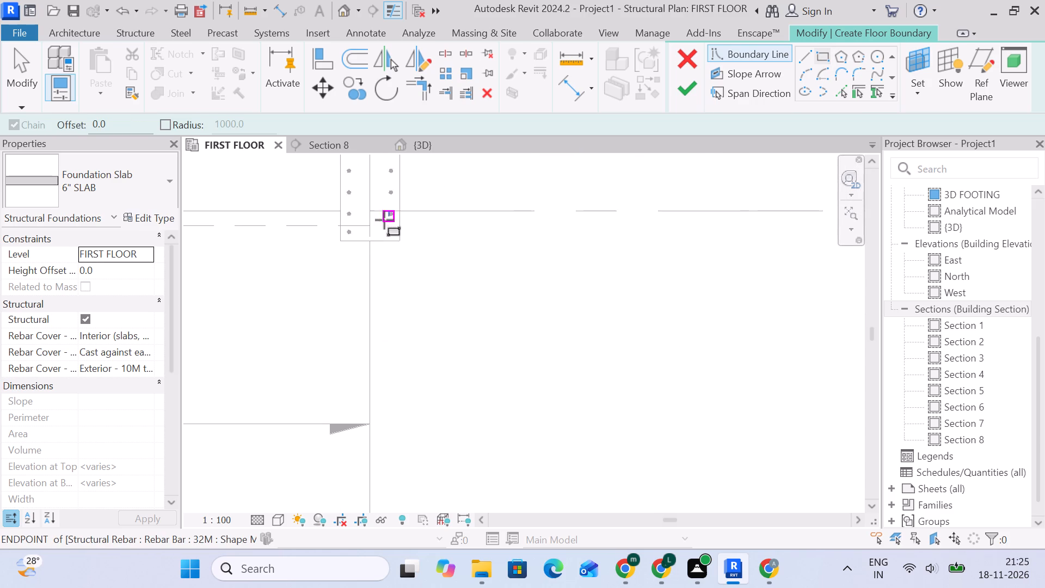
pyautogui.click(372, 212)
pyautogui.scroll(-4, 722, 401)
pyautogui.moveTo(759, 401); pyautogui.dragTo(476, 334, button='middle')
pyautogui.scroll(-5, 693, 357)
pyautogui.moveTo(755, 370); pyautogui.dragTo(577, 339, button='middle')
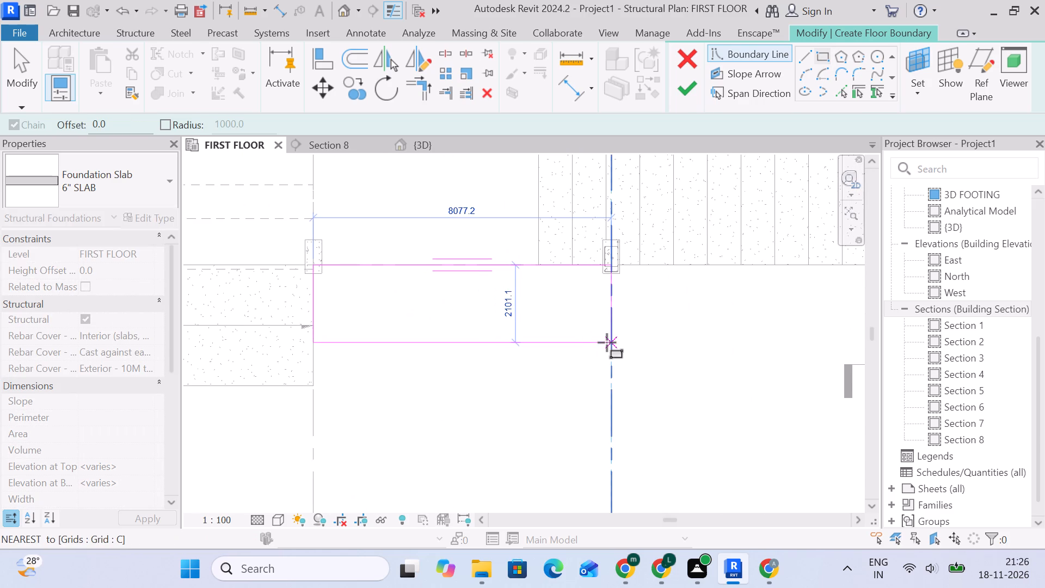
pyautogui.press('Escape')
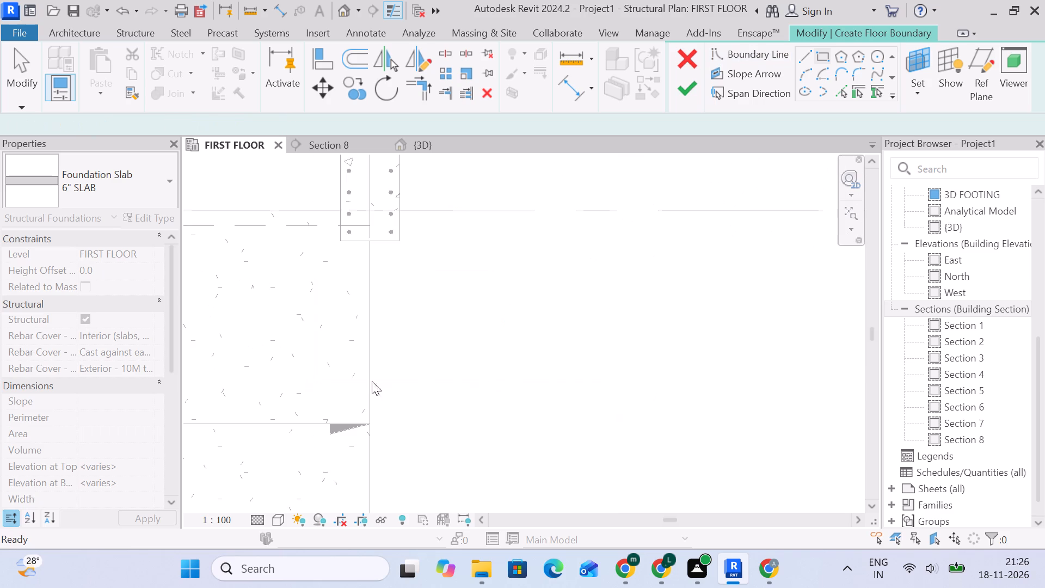
# Draw the rectangle from the first slab's outer corner on grid B to grid C/1, about 8077 mm long, and finish the slab.
pyautogui.scroll(3, 377, 434)
pyautogui.scroll(-9, 374, 430)
pyautogui.moveTo(440, 441); pyautogui.dragTo(444, 292, button='middle')
pyautogui.scroll(5, 393, 360)
pyautogui.click(401, 378)
pyautogui.scroll(-5, 682, 326)
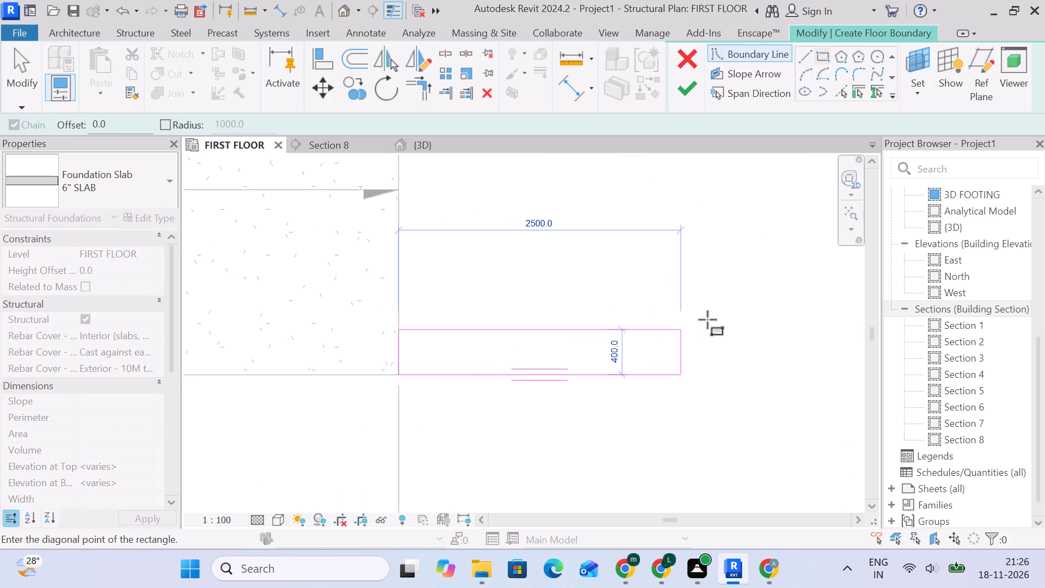
pyautogui.moveTo(708, 320); pyautogui.dragTo(425, 367, button='middle')
pyautogui.scroll(4, 705, 206)
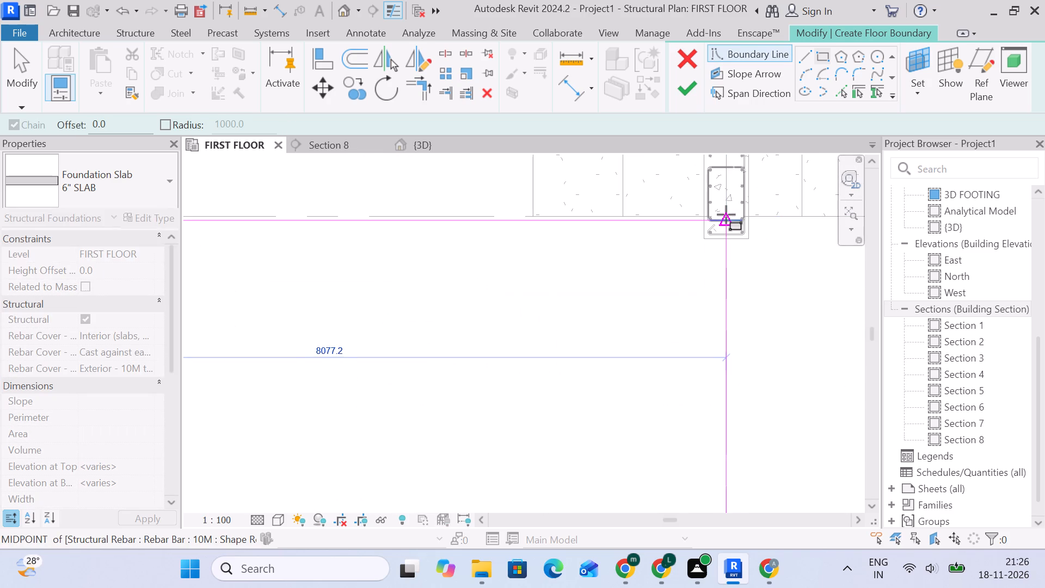
pyautogui.scroll(10, 726, 215)
pyautogui.click(729, 218)
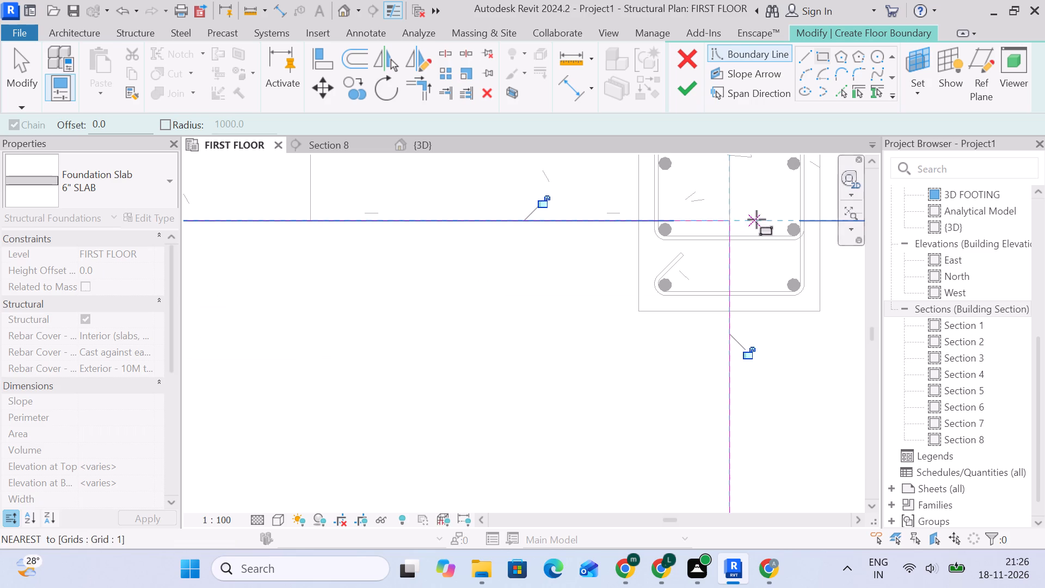
pyautogui.press('Escape')
pyautogui.scroll(-11, 747, 239)
pyautogui.moveTo(794, 333); pyautogui.dragTo(493, 276, button='middle')
pyautogui.scroll(-6, 488, 271)
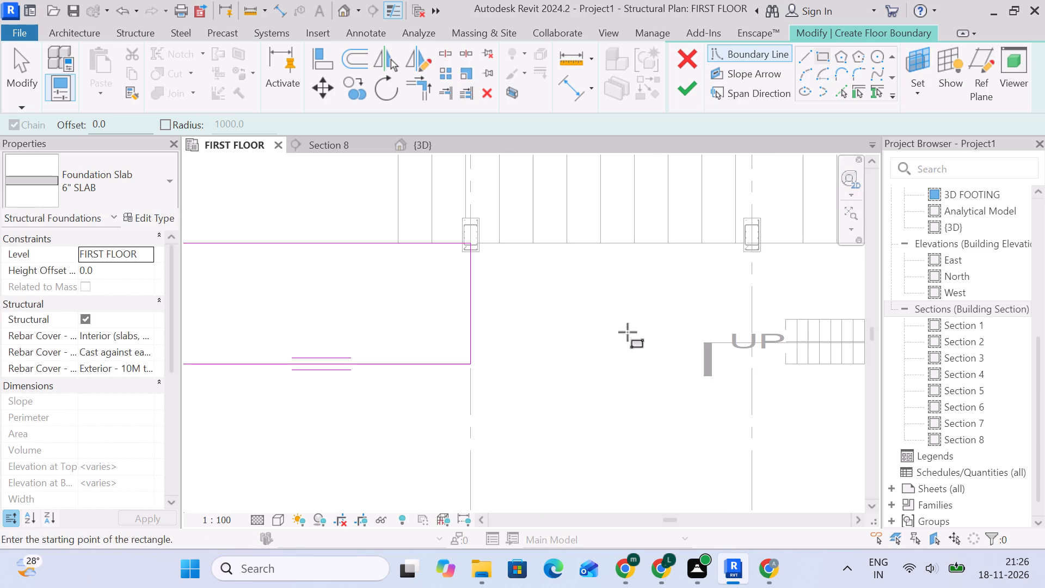
pyautogui.moveTo(628, 332); pyautogui.dragTo(474, 313, button='middle')
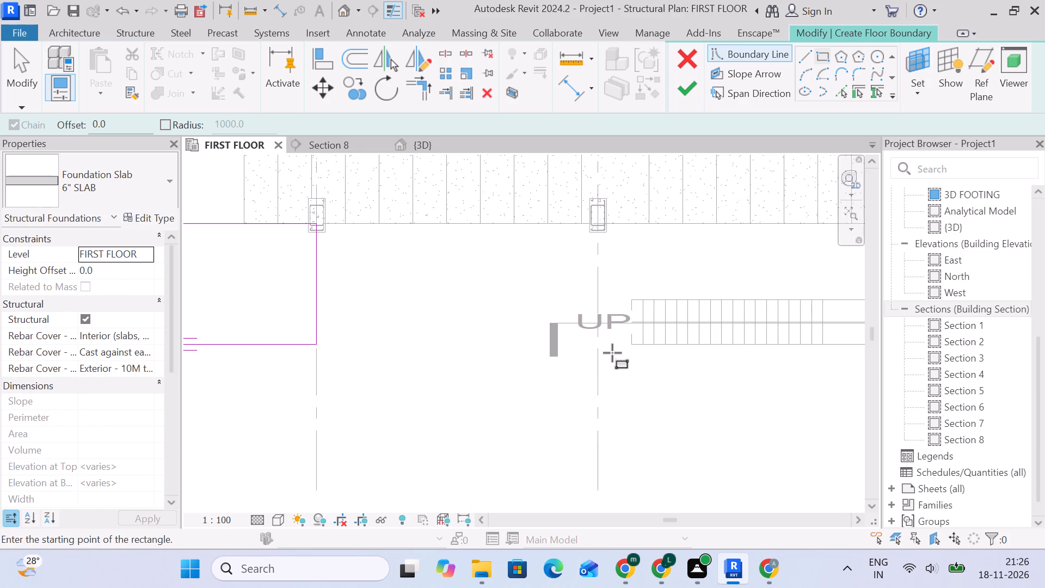
pyautogui.scroll(1, 630, 353)
pyautogui.click(685, 84)
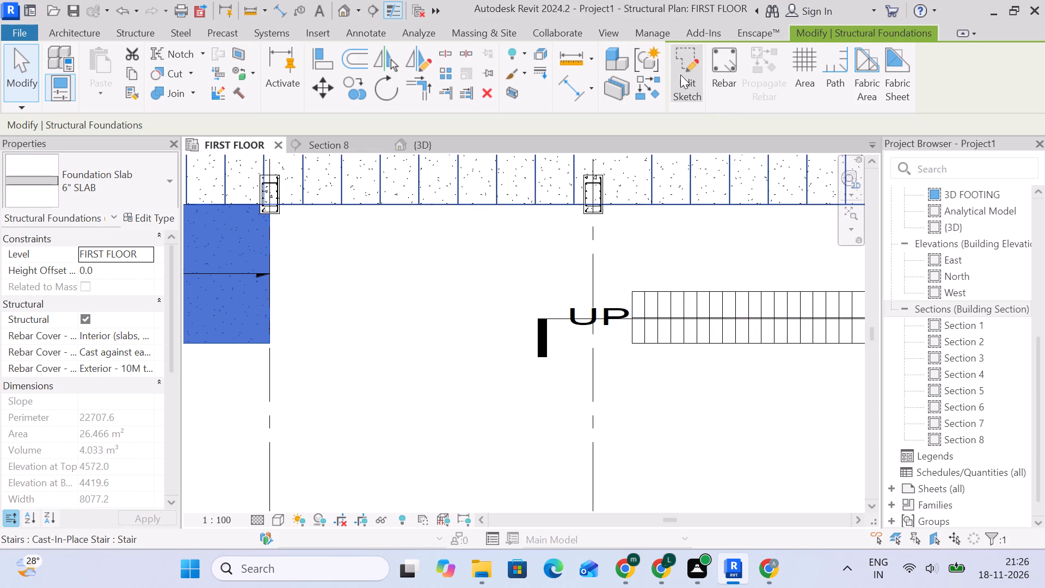
pyautogui.press('Escape')
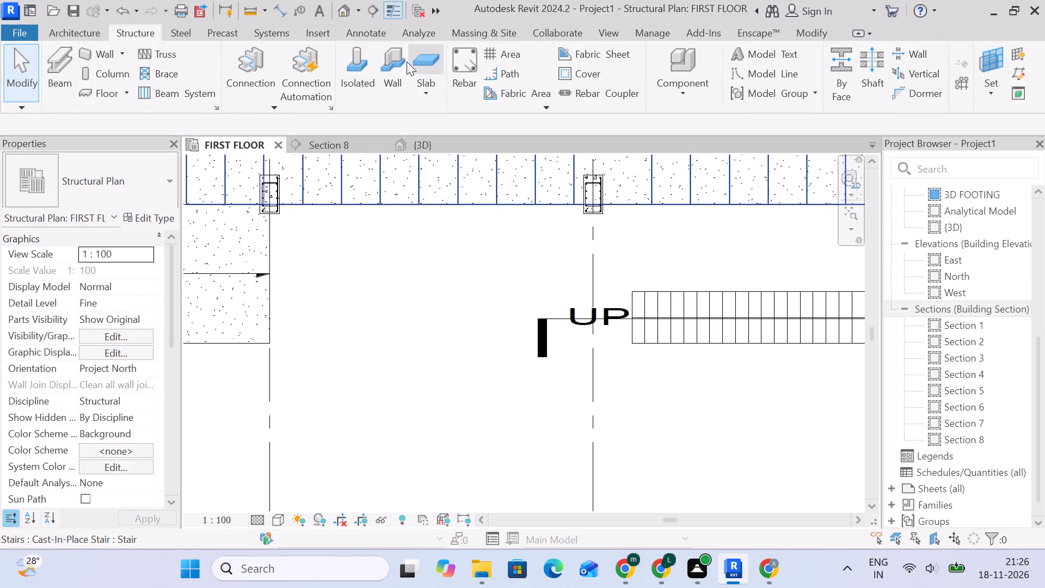
# Add a rectangular 6" SLAB foundation slab on FIRST FLOOR from the straight stair's outer starting corner to grid C/1, about 8534 by 3277 mm.
pyautogui.click(420, 63)
pyautogui.scroll(6, 642, 348)
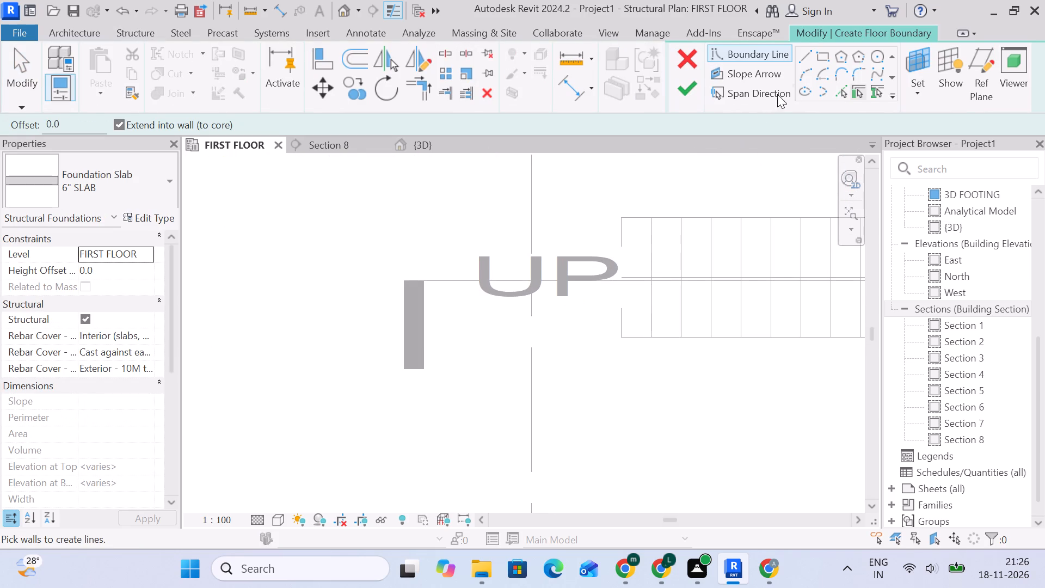
pyautogui.click(820, 58)
pyautogui.scroll(4, 638, 335)
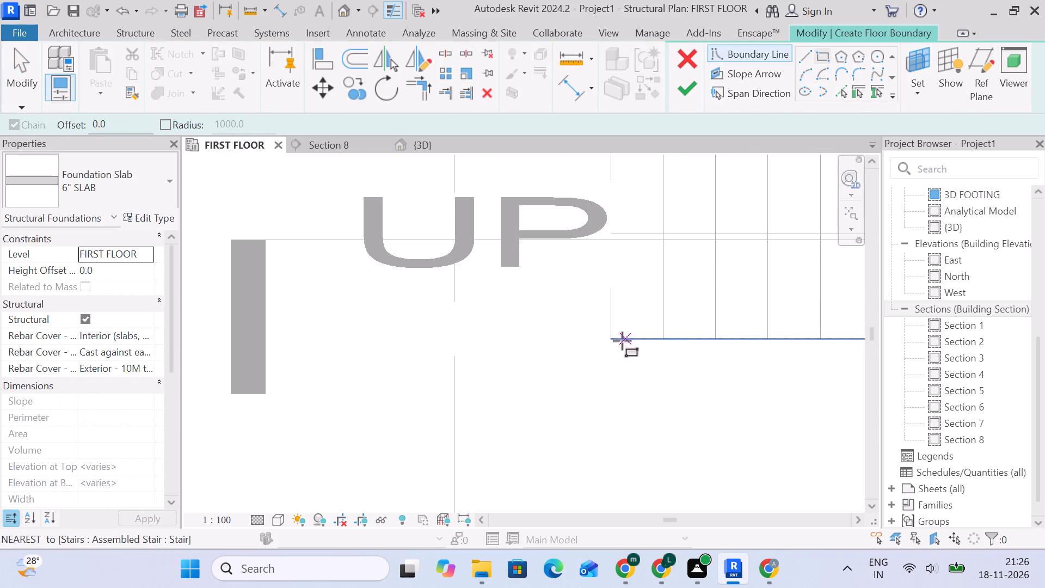
pyautogui.click(611, 339)
pyautogui.scroll(-5, 371, 336)
pyautogui.moveTo(388, 335); pyautogui.dragTo(667, 446, button='middle')
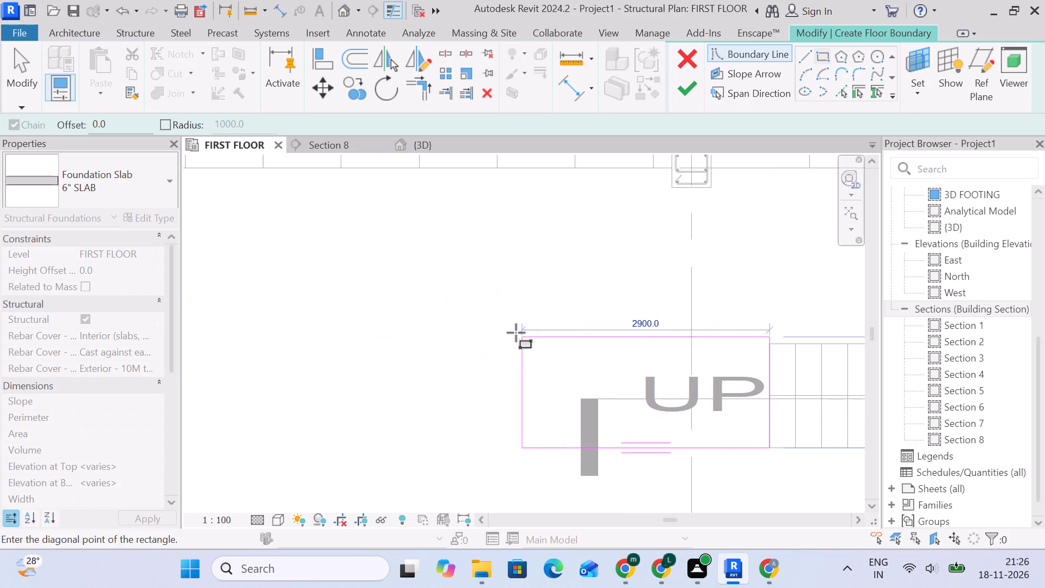
pyautogui.scroll(-5, 434, 295)
pyautogui.moveTo(434, 297); pyautogui.dragTo(527, 352, button='middle')
pyautogui.scroll(-5, 419, 314)
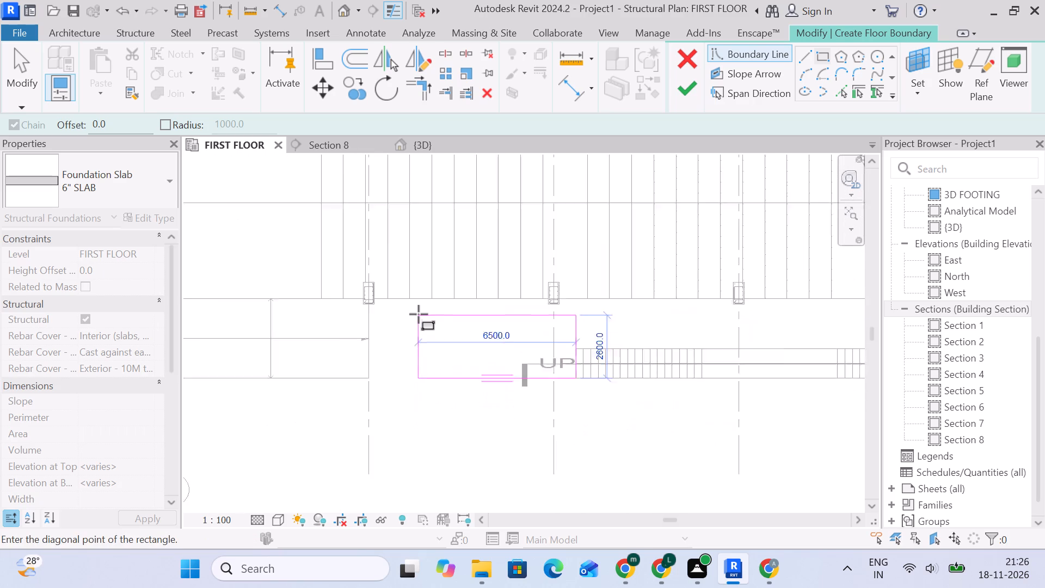
pyautogui.moveTo(419, 314); pyautogui.dragTo(383, 308, button='middle')
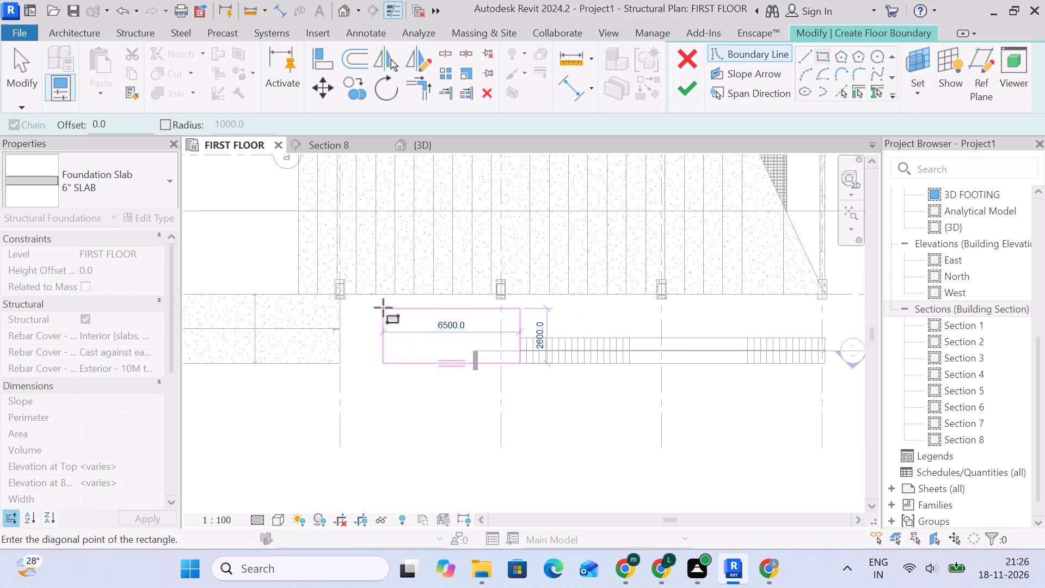
pyautogui.scroll(13, 339, 299)
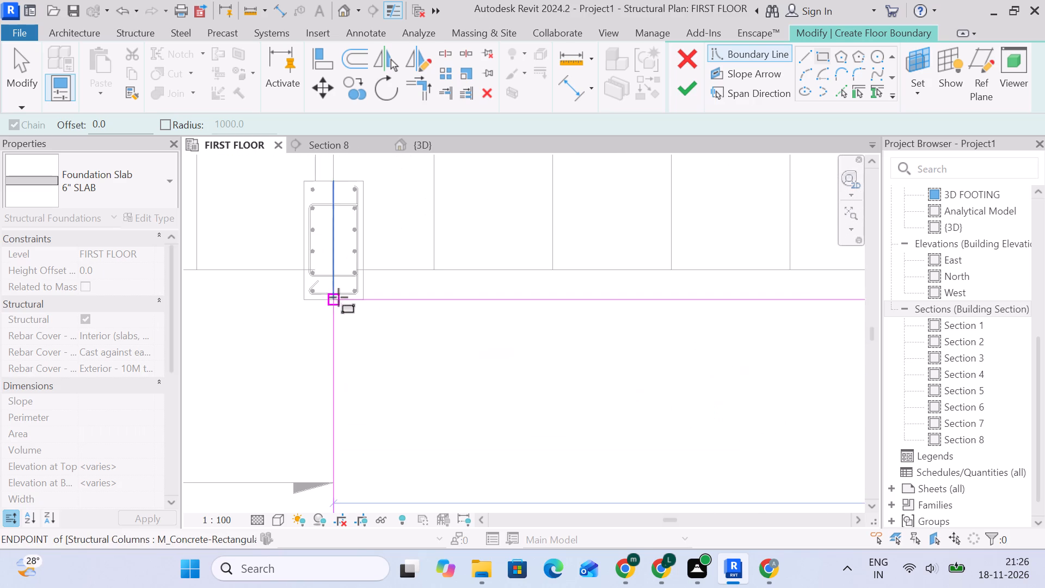
pyautogui.scroll(1, 333, 278)
pyautogui.click(334, 268)
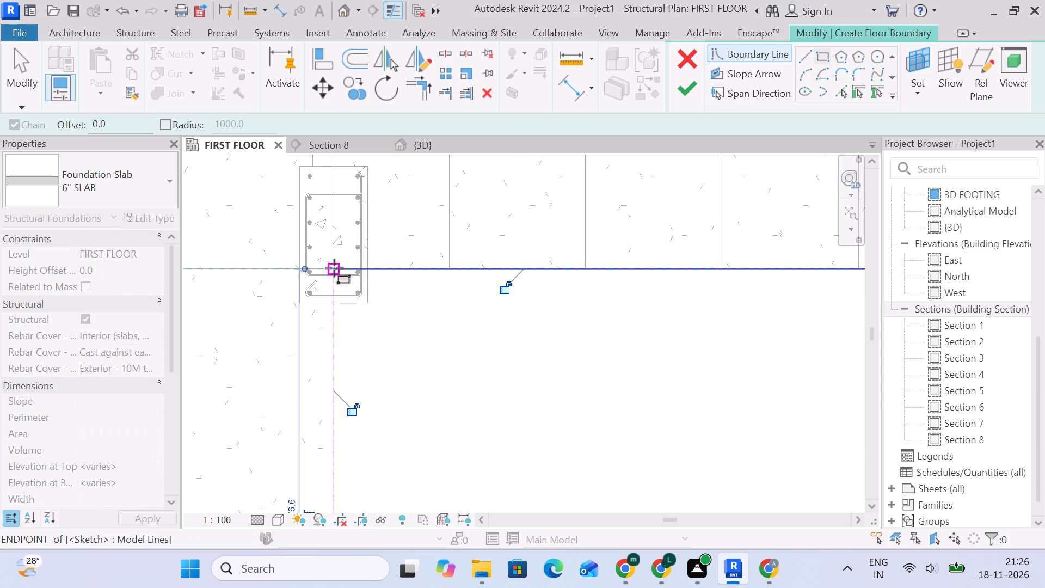
pyautogui.scroll(-4, 535, 344)
pyautogui.scroll(-5, 672, 379)
pyautogui.moveTo(736, 399); pyautogui.dragTo(402, 289, button='middle')
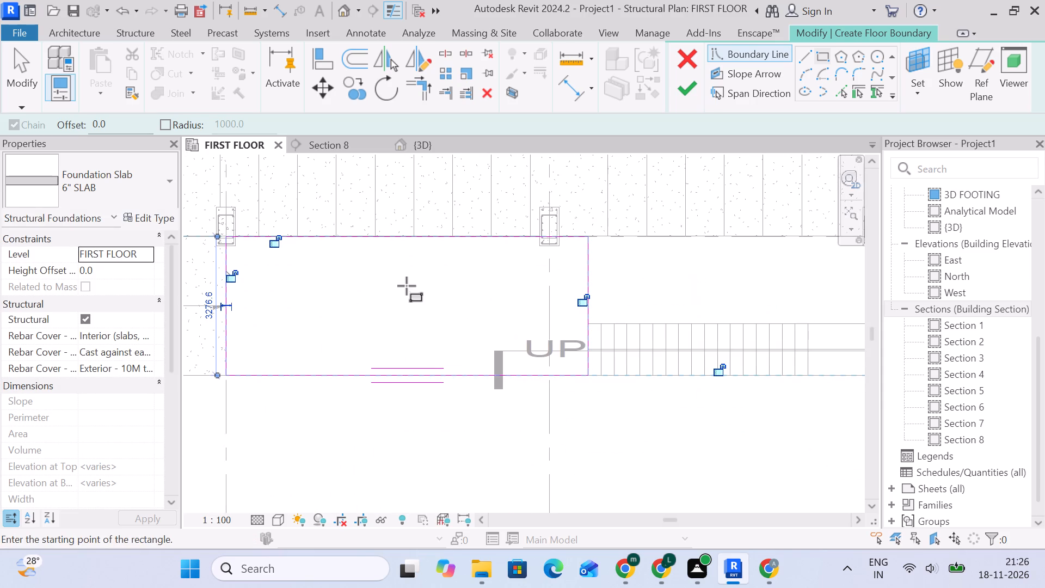
pyautogui.scroll(-4, 506, 304)
pyautogui.moveTo(506, 304); pyautogui.dragTo(349, 281, button='middle')
pyautogui.press('Escape')
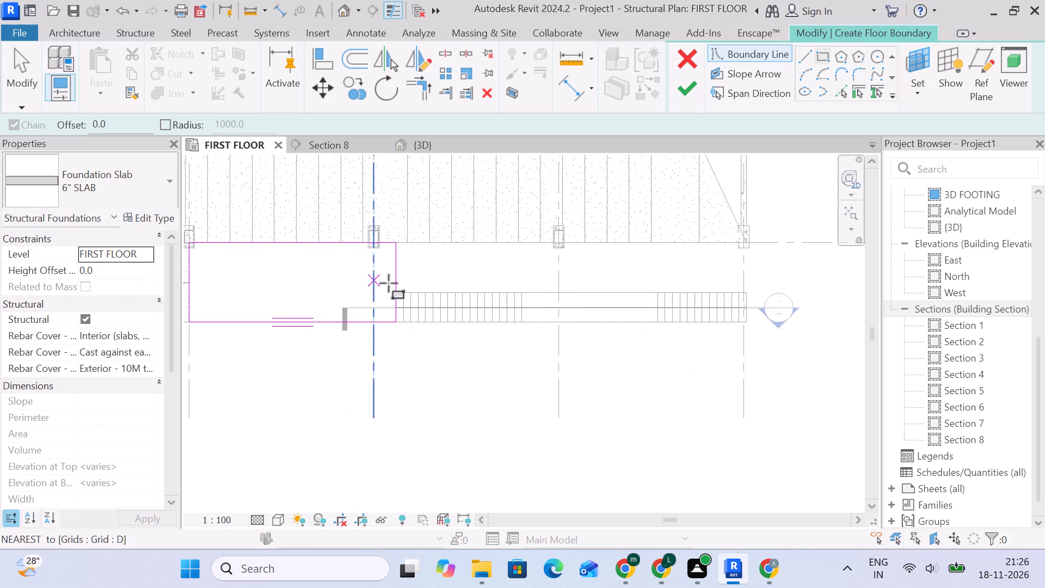
pyautogui.moveTo(486, 283); pyautogui.dragTo(424, 266, button='middle')
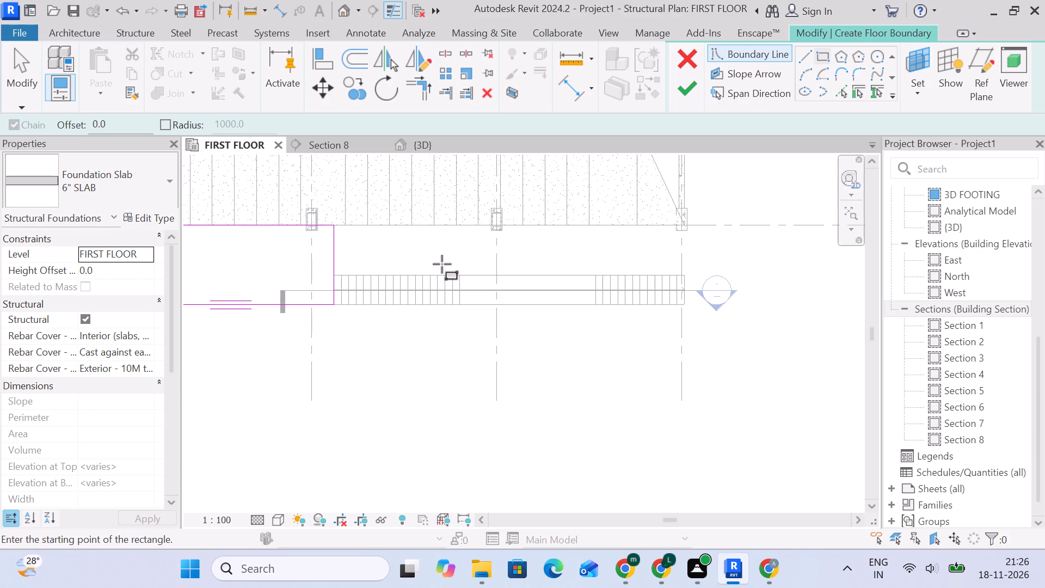
pyautogui.moveTo(442, 264); pyautogui.dragTo(428, 267, button='middle')
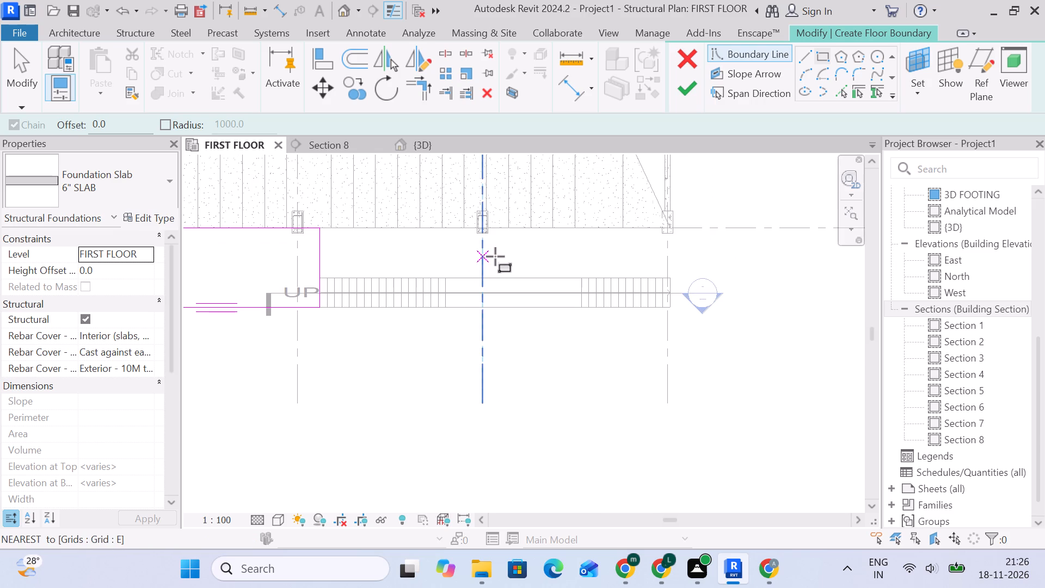
pyautogui.scroll(4, 483, 234)
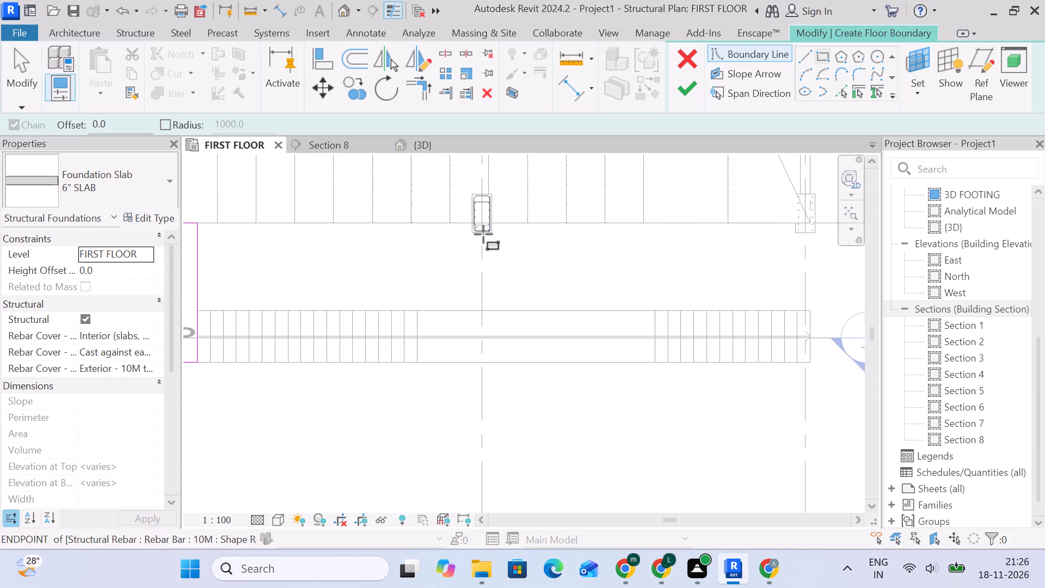
pyautogui.moveTo(528, 265); pyautogui.dragTo(424, 265, button='middle')
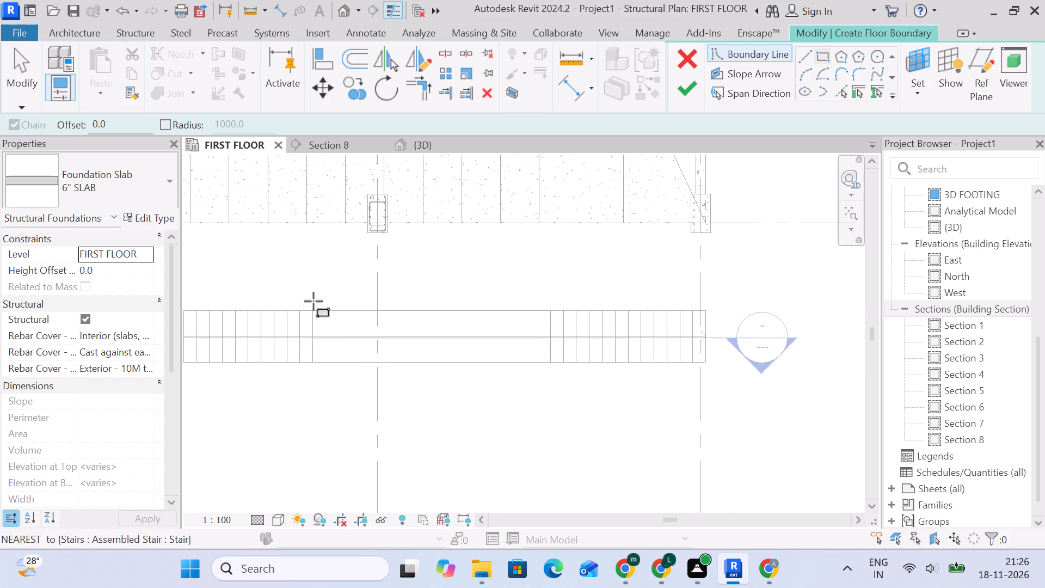
pyautogui.scroll(5, 318, 297)
pyautogui.scroll(-5, 385, 269)
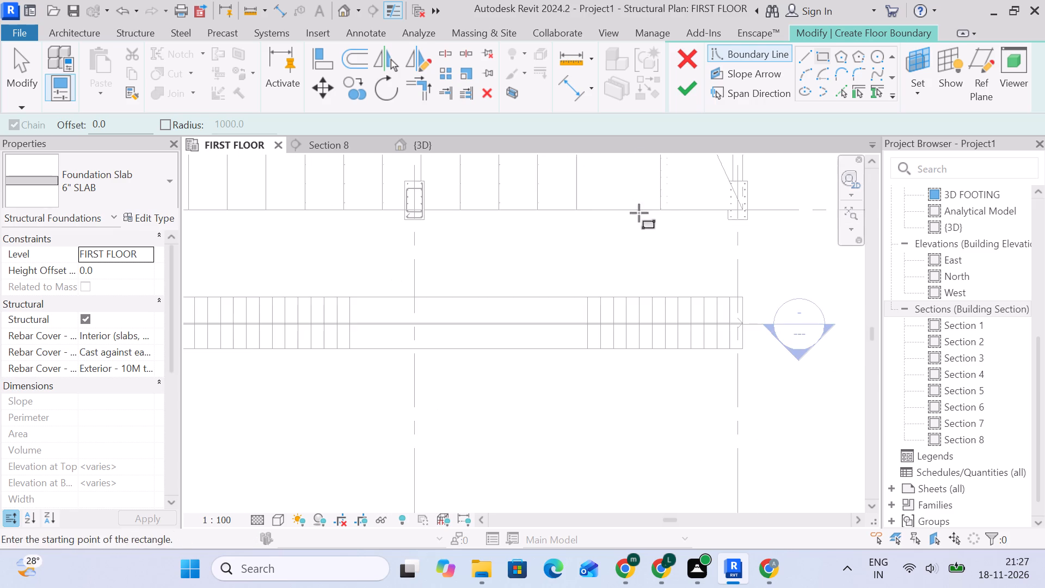
pyautogui.scroll(-5, 654, 183)
pyautogui.click(684, 87)
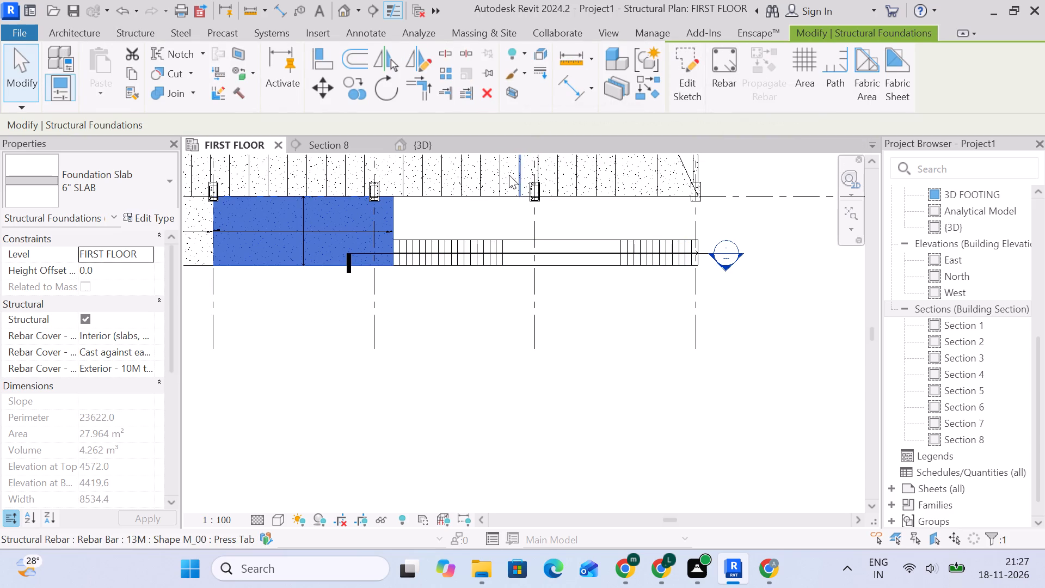
pyautogui.press('Escape')
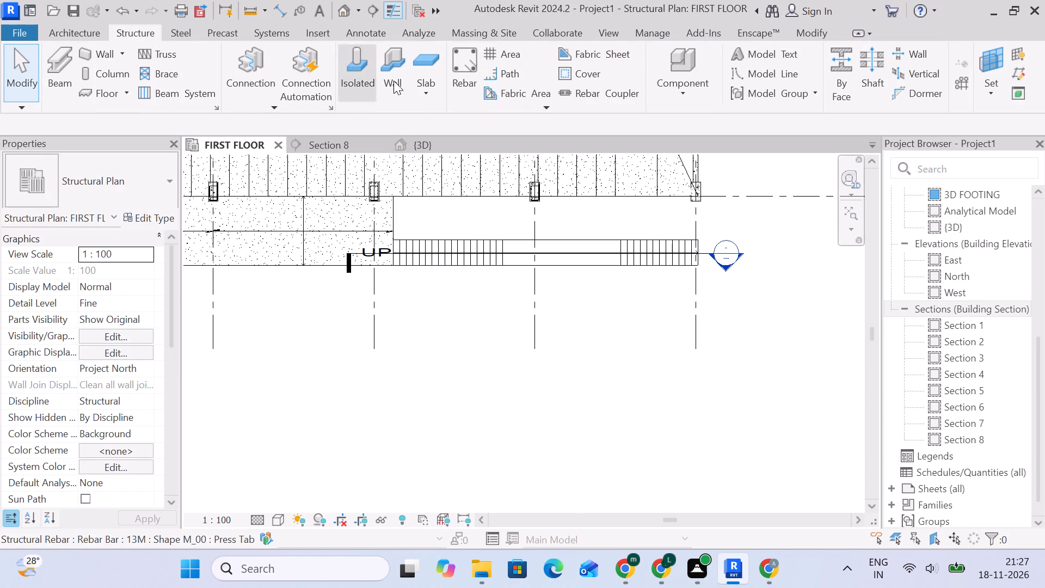
# Add a rectangular 6" SLAB foundation slab between grid 1 and the straight stair, from the previous slab's edge to grid E, about 6706 by 2057 mm.
pyautogui.click(433, 58)
pyautogui.scroll(4, 514, 240)
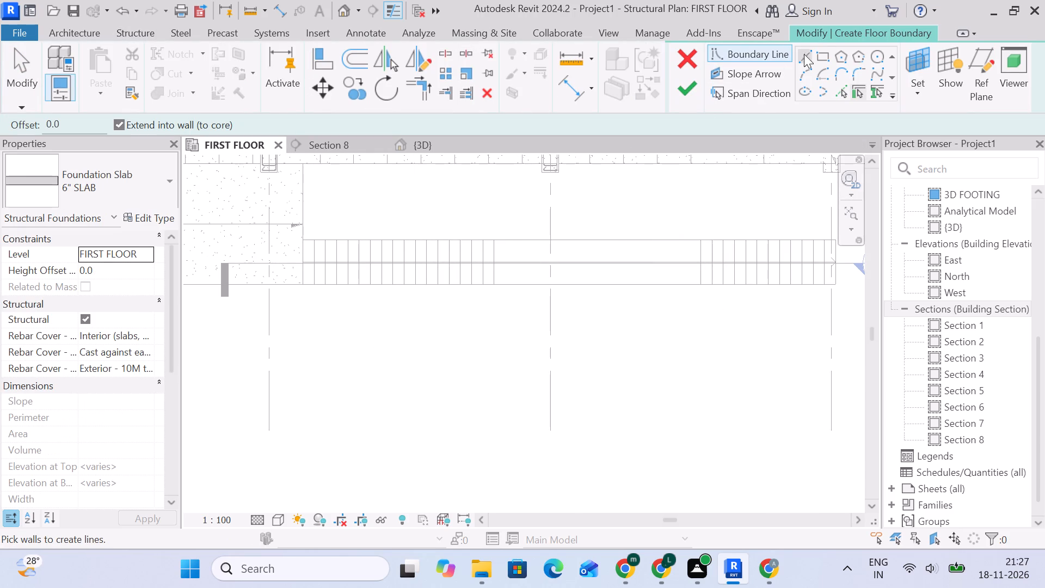
pyautogui.click(804, 54)
pyautogui.moveTo(458, 238); pyautogui.dragTo(286, 304, button='middle')
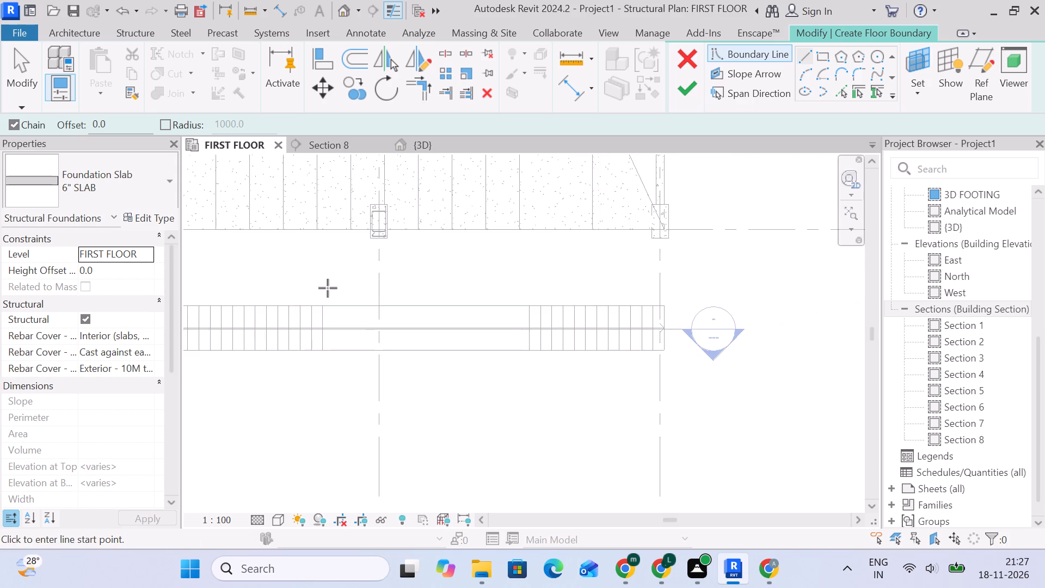
pyautogui.scroll(-4, 328, 288)
pyautogui.scroll(3, 328, 288)
pyautogui.scroll(-4, 328, 286)
pyautogui.moveTo(328, 286); pyautogui.dragTo(340, 318, button='middle')
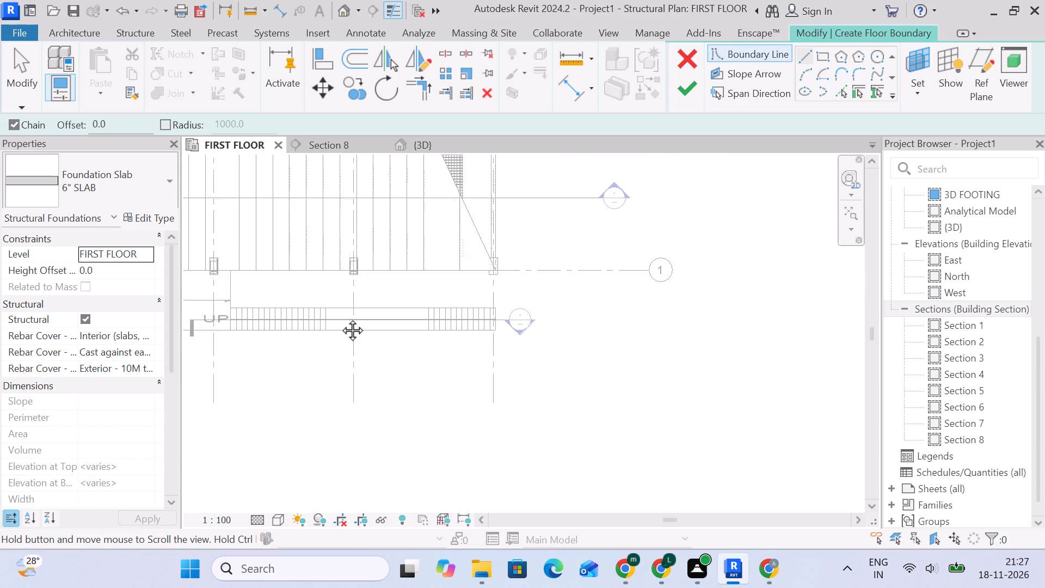
pyautogui.moveTo(340, 318); pyautogui.dragTo(359, 345, button='middle')
pyautogui.scroll(-4, 362, 345)
pyautogui.moveTo(362, 345); pyautogui.dragTo(395, 339, button='middle')
pyautogui.scroll(9, 330, 335)
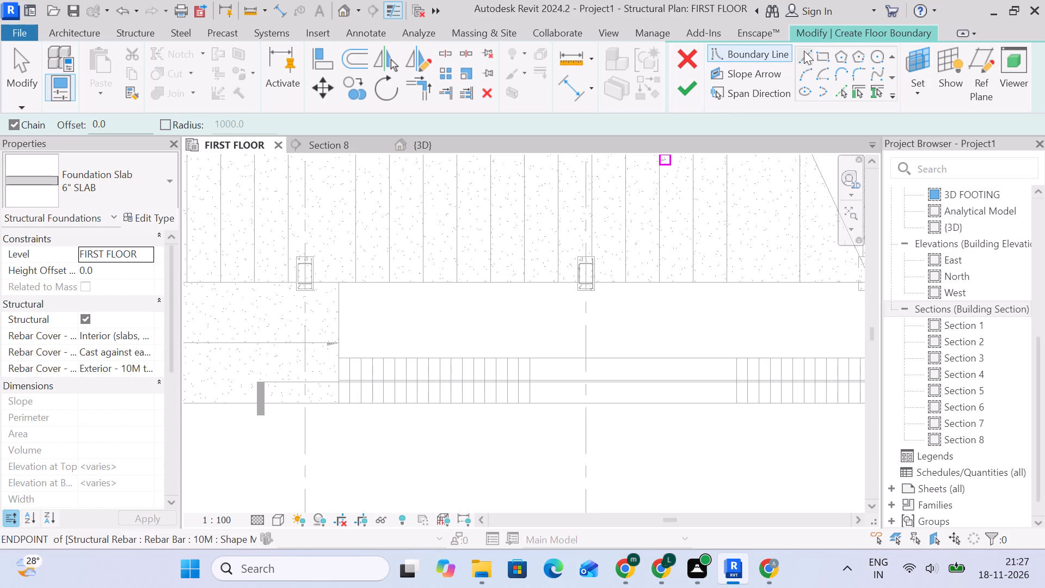
pyautogui.click(820, 57)
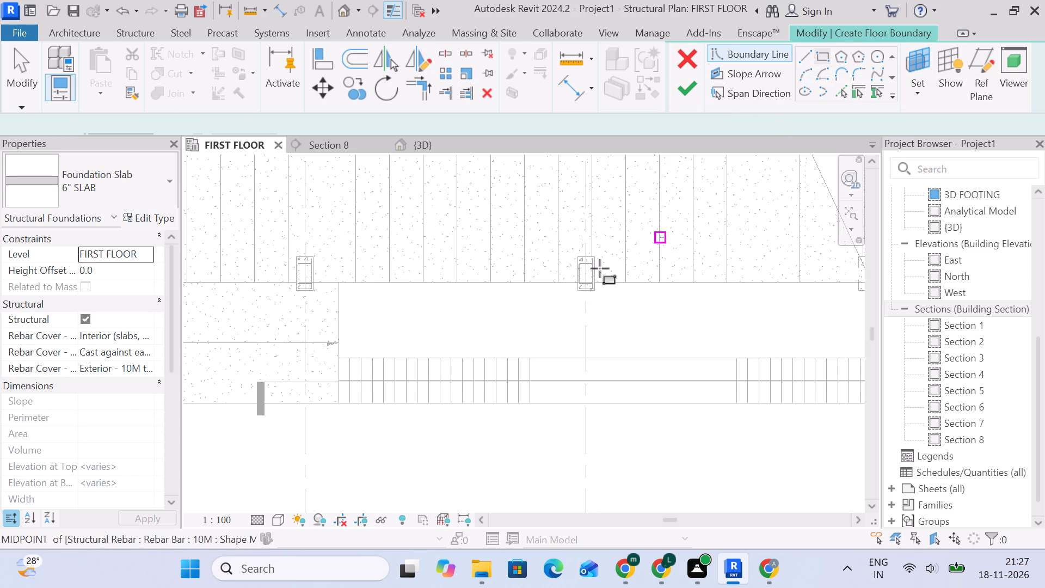
pyautogui.scroll(-4, 587, 274)
pyautogui.scroll(13, 457, 291)
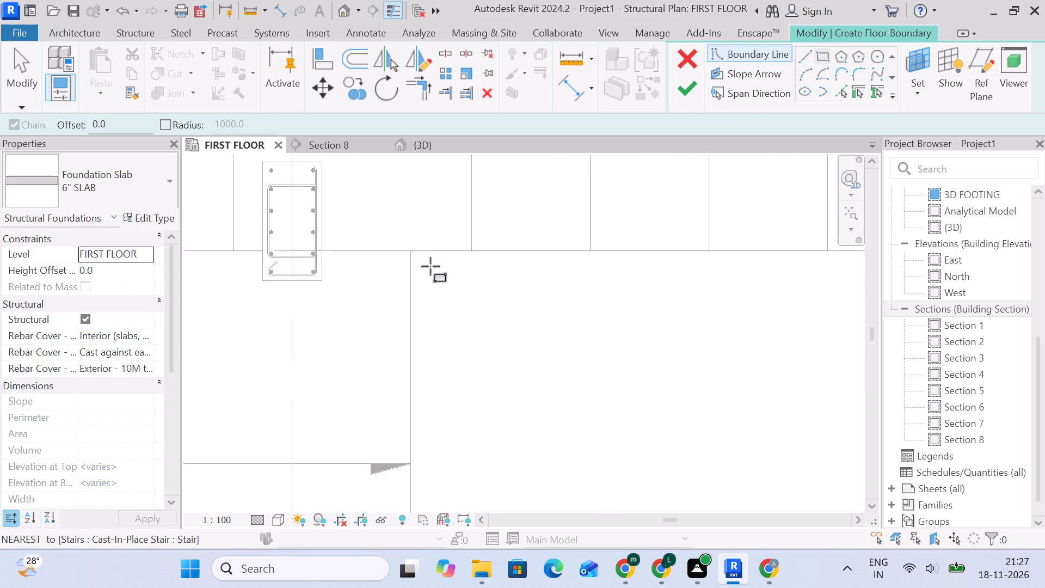
pyautogui.click(415, 253)
pyautogui.scroll(-5, 651, 343)
pyautogui.moveTo(734, 363); pyautogui.dragTo(692, 354, button='middle')
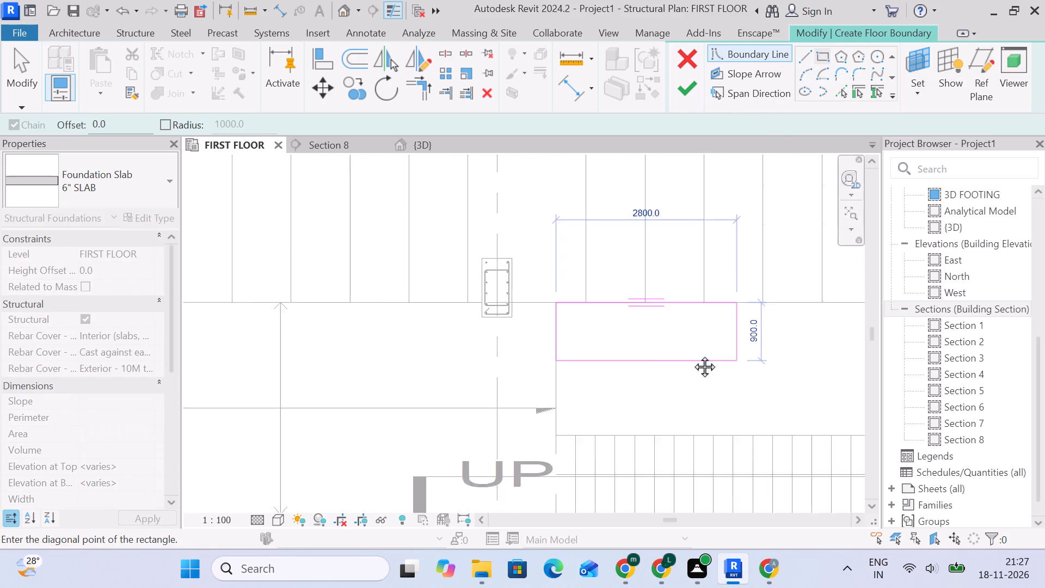
pyautogui.moveTo(692, 354); pyautogui.dragTo(466, 320, button='middle')
pyautogui.moveTo(627, 330); pyautogui.dragTo(470, 297, button='middle')
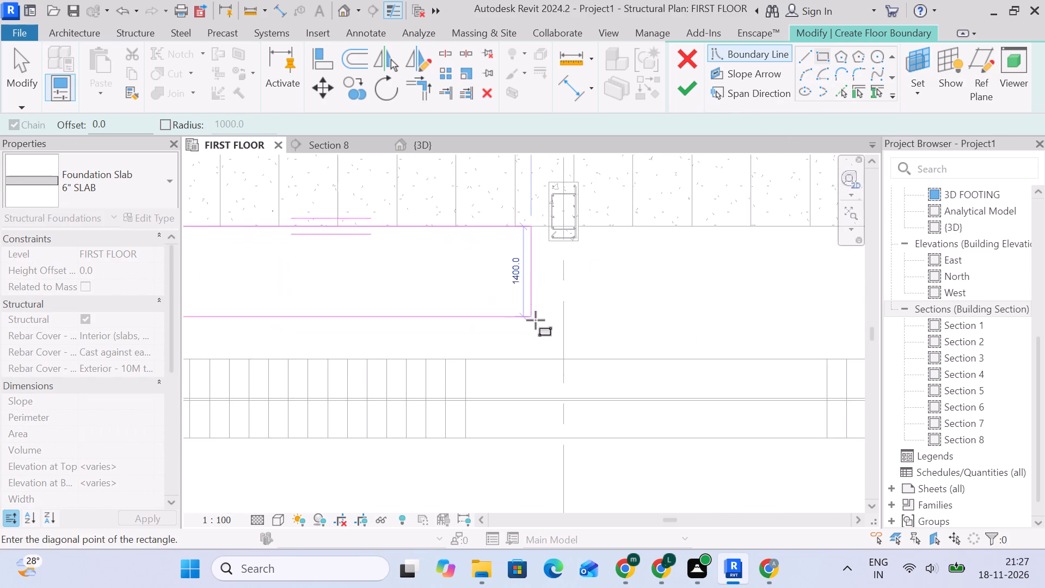
pyautogui.scroll(4, 551, 336)
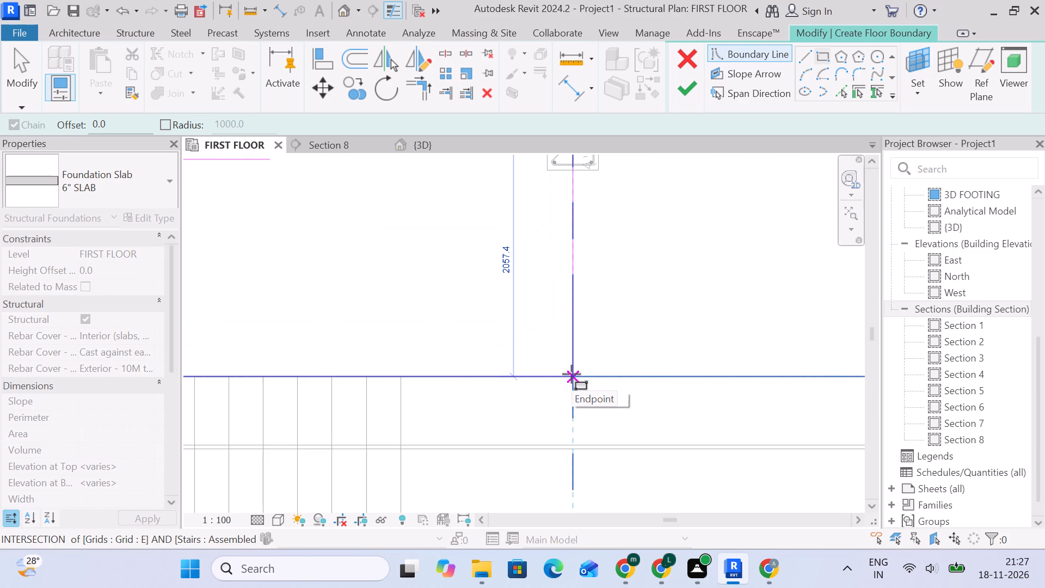
pyautogui.click(571, 374)
pyautogui.scroll(-5, 574, 363)
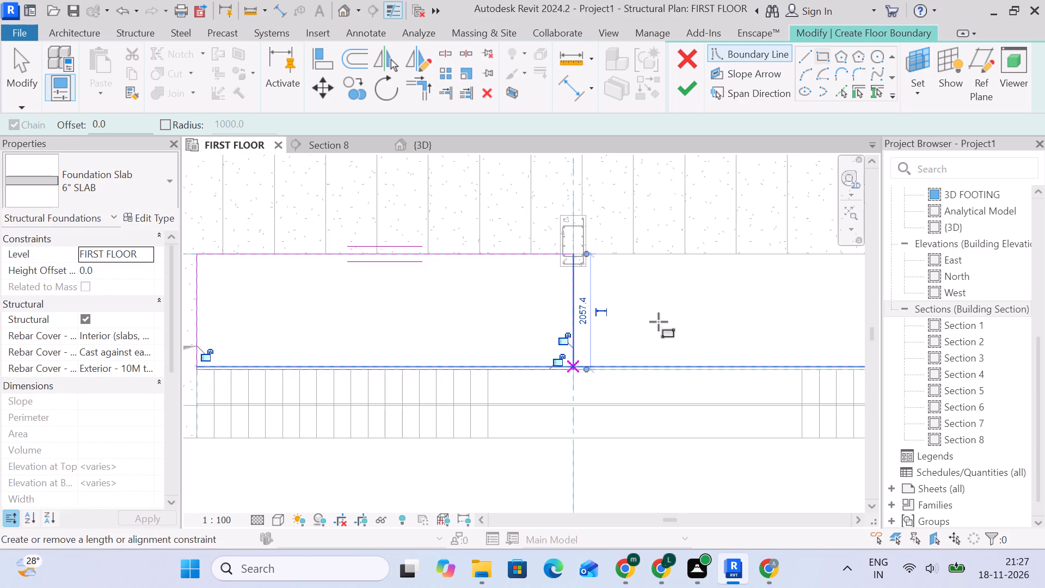
pyautogui.press('Escape')
pyautogui.scroll(-4, 656, 323)
pyautogui.moveTo(655, 321); pyautogui.dragTo(395, 285, button='middle')
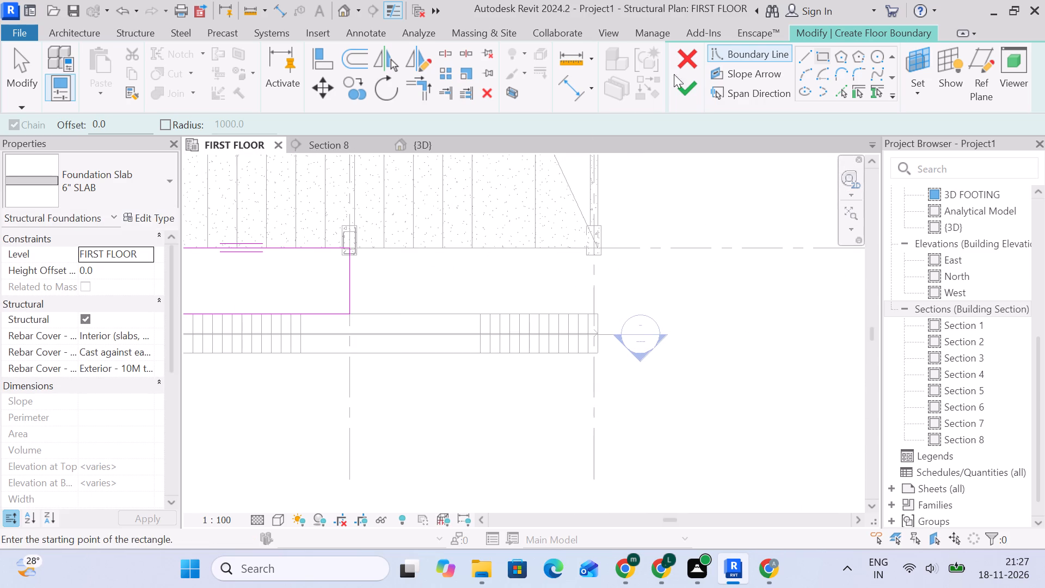
pyautogui.click(690, 90)
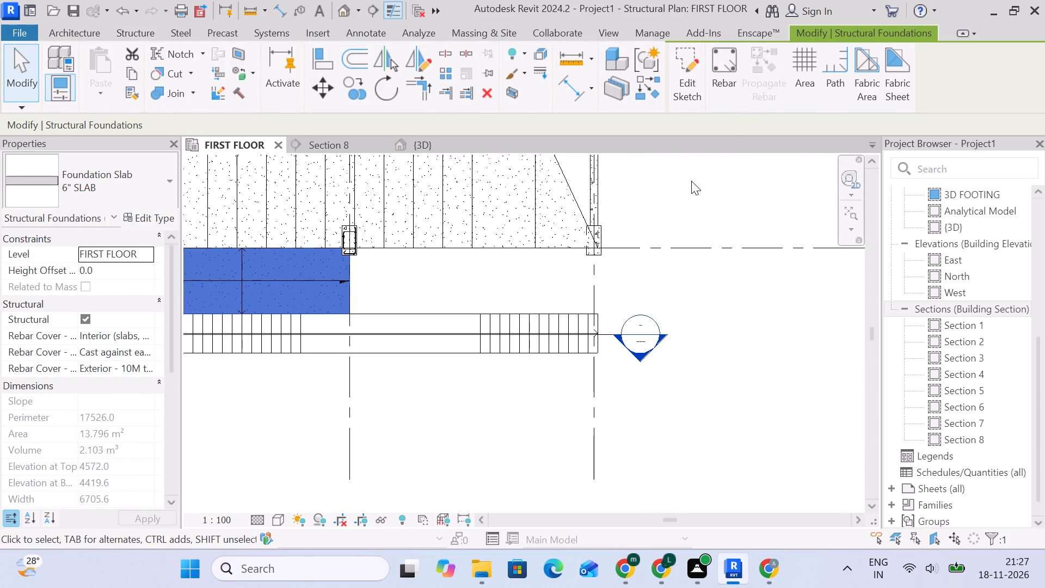
pyautogui.click(696, 193)
# Add a rectangular 6" SLAB foundation slab between grid 1 and the straight stair, from grid E to the outermost column's grid, about 7620 by 2057 mm.
pyautogui.click(437, 58)
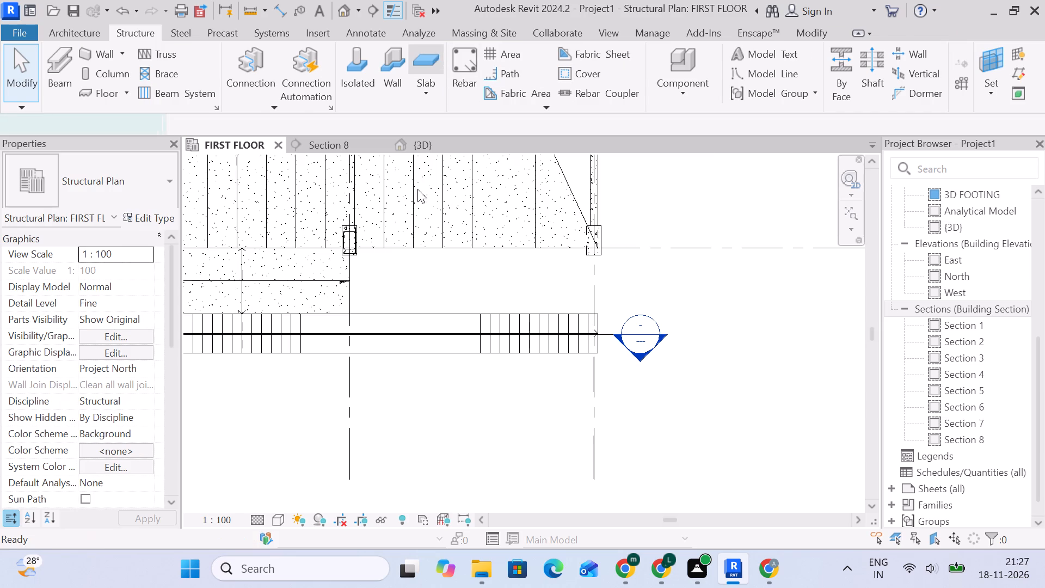
pyautogui.scroll(5, 336, 306)
pyautogui.click(817, 54)
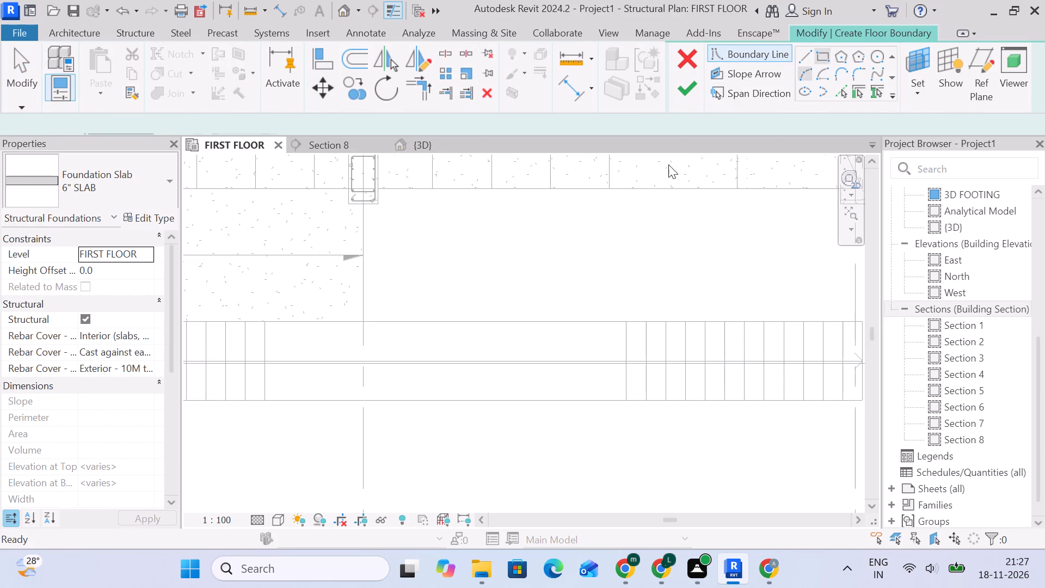
pyautogui.scroll(5, 328, 317)
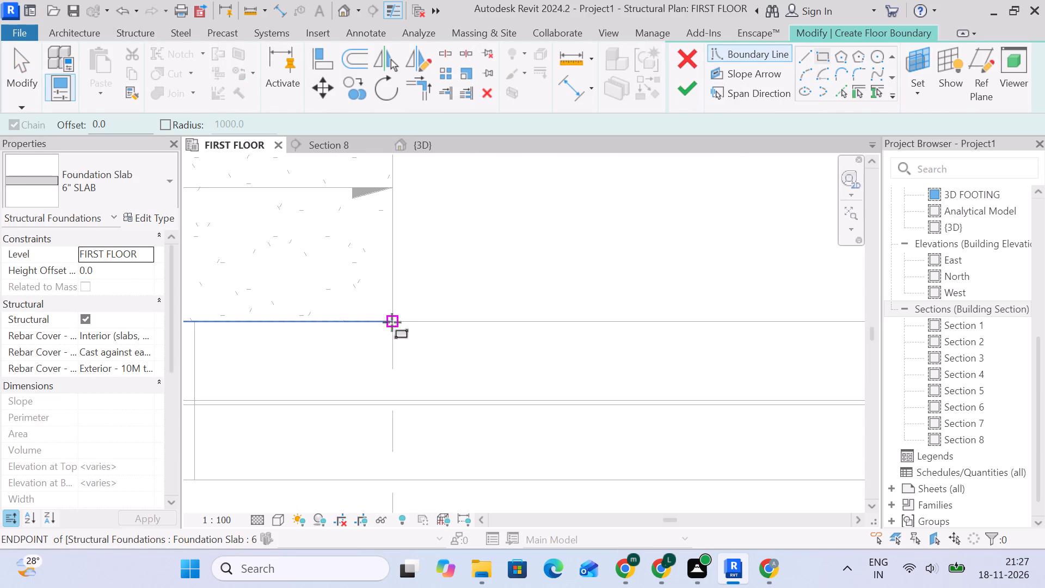
pyautogui.click(392, 322)
pyautogui.scroll(-5, 588, 273)
pyautogui.moveTo(567, 293); pyautogui.dragTo(265, 350, button='middle')
pyautogui.scroll(-3, 537, 290)
pyautogui.moveTo(525, 300); pyautogui.dragTo(415, 361, button='middle')
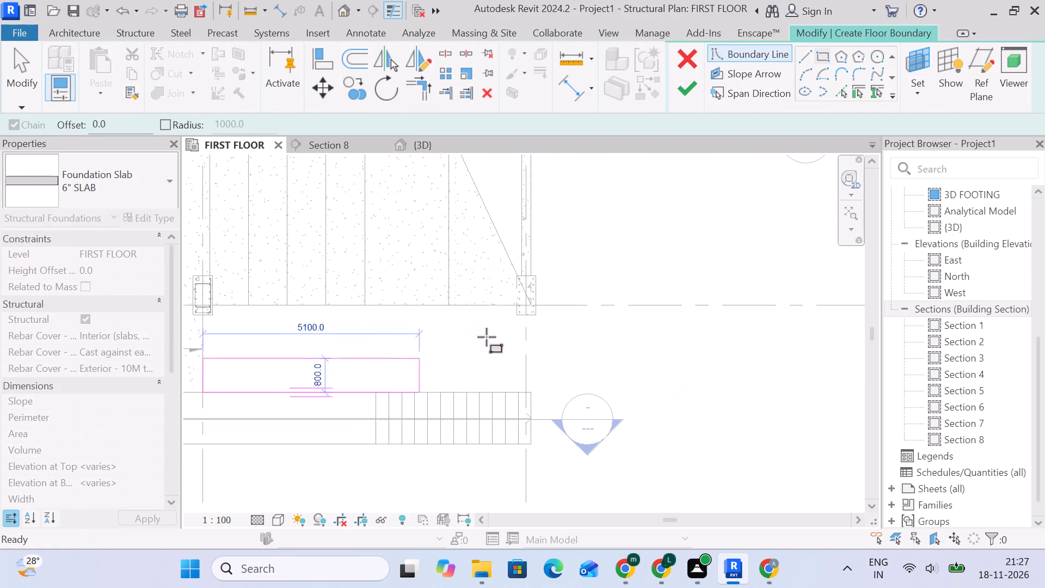
pyautogui.scroll(4, 532, 315)
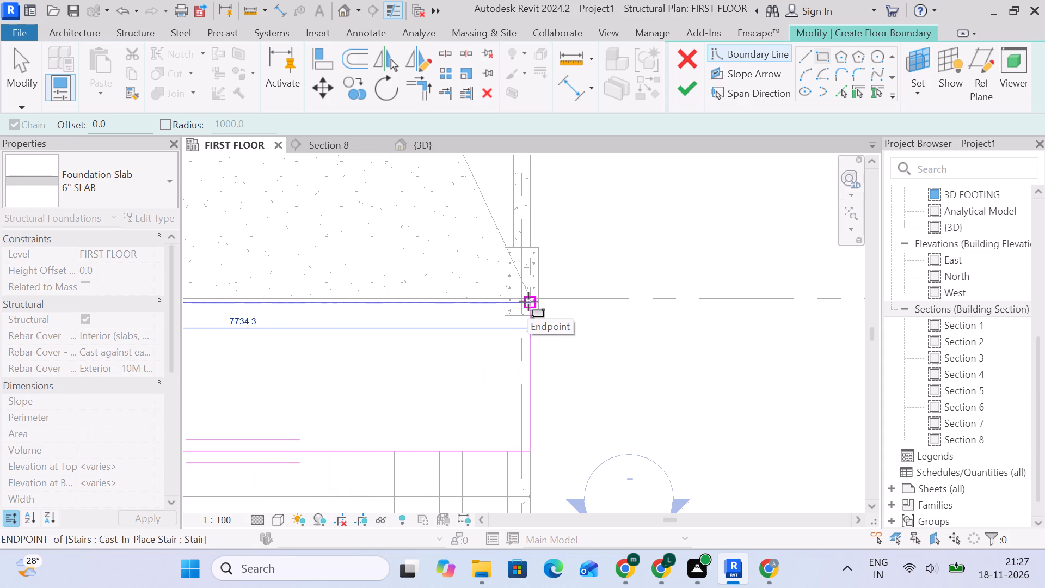
pyautogui.scroll(-5, 528, 302)
pyautogui.moveTo(528, 303); pyautogui.dragTo(461, 322, button='middle')
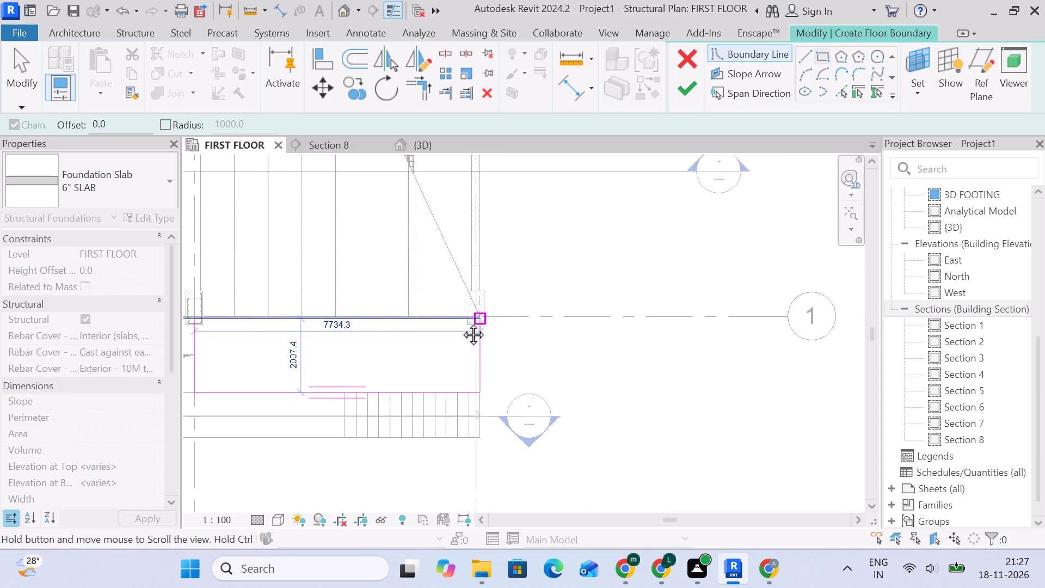
pyautogui.moveTo(461, 322); pyautogui.dragTo(417, 329, button='middle')
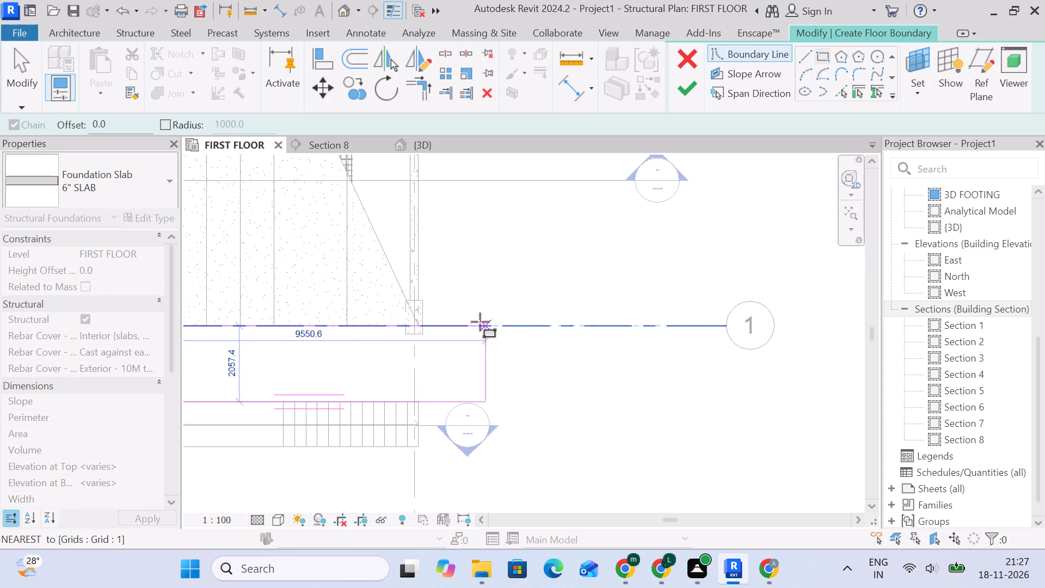
pyautogui.scroll(2, 414, 323)
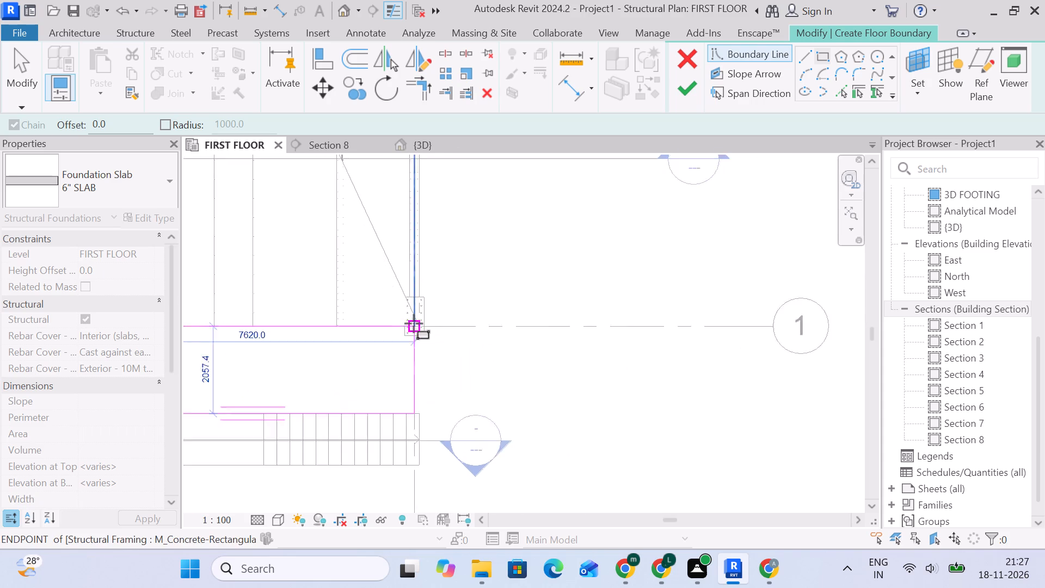
pyautogui.scroll(8, 414, 323)
pyautogui.click(414, 327)
pyautogui.scroll(-5, 470, 316)
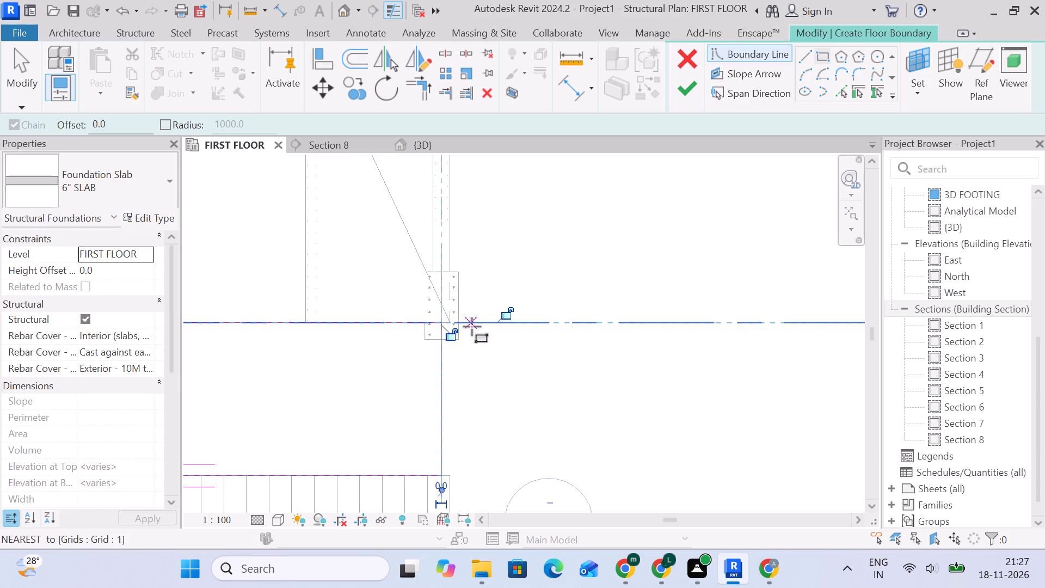
pyautogui.moveTo(472, 327); pyautogui.dragTo(484, 239, button='middle')
pyautogui.press('Escape')
pyautogui.scroll(-6, 501, 313)
pyautogui.moveTo(514, 344); pyautogui.dragTo(604, 301, button='middle')
pyautogui.scroll(1, 606, 298)
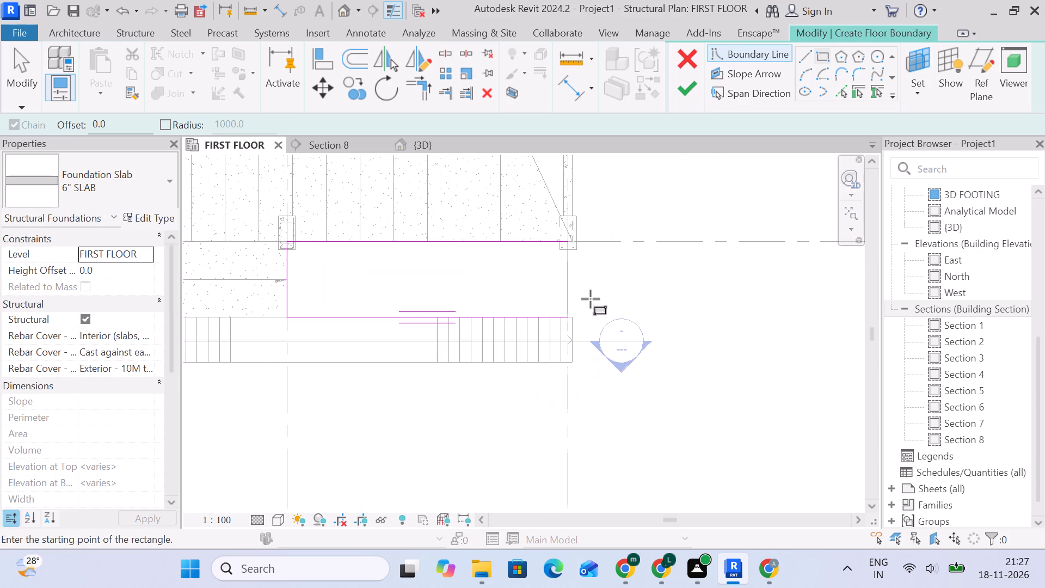
pyautogui.moveTo(692, 80); pyautogui.dragTo(691, 92)
# Examine the FIRST FLOOR plan from grid 1 to grid 3, focusing on the outer edge of the reinforced stepped area between grids 1 and G.
pyautogui.scroll(-2, 650, 237)
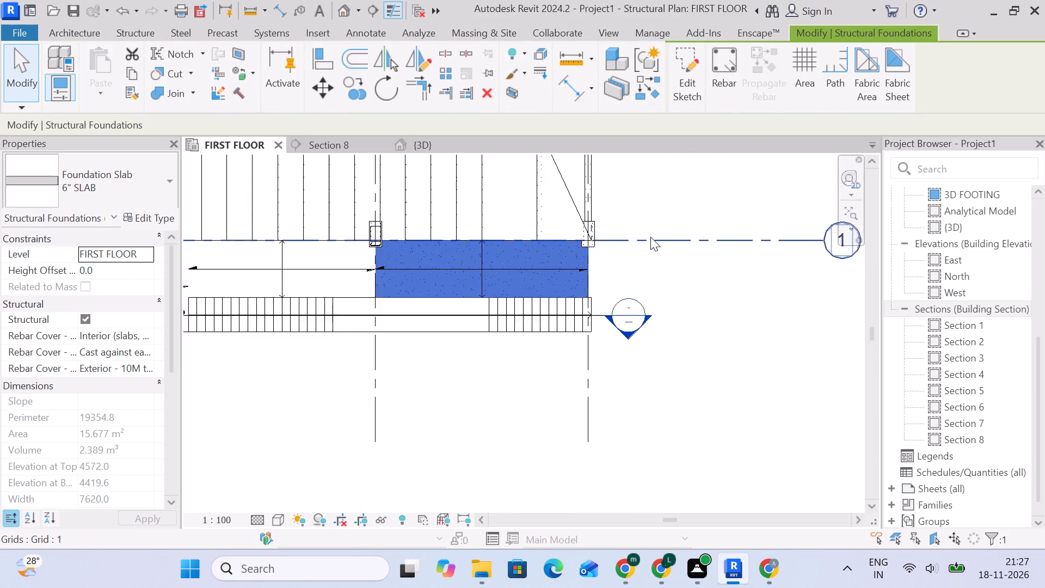
pyautogui.scroll(-6, 650, 237)
pyautogui.moveTo(644, 297); pyautogui.dragTo(631, 327, button='middle')
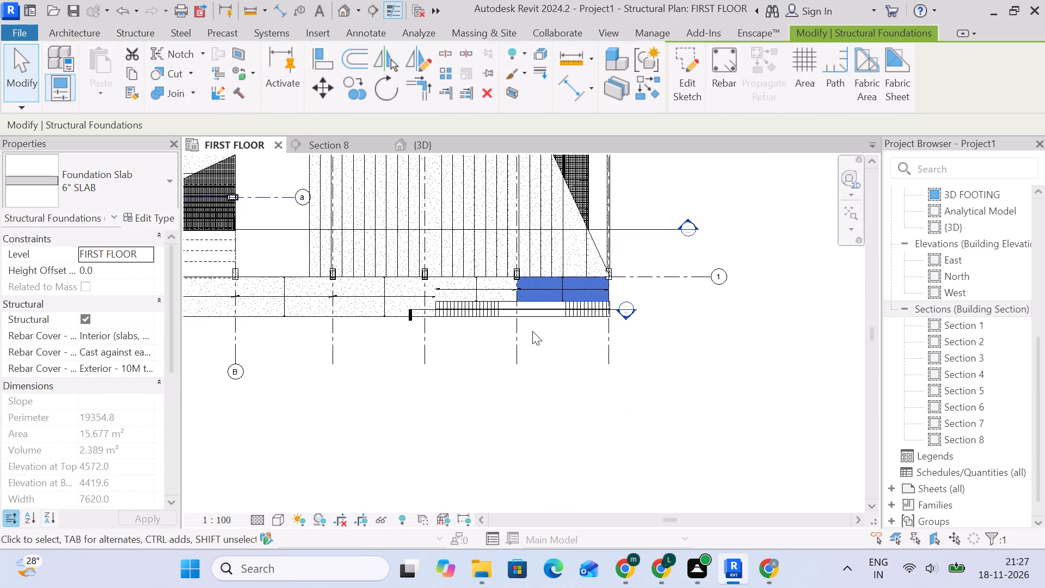
pyautogui.scroll(-4, 536, 331)
pyautogui.scroll(2, 604, 334)
pyautogui.moveTo(641, 333); pyautogui.dragTo(638, 400, button='middle')
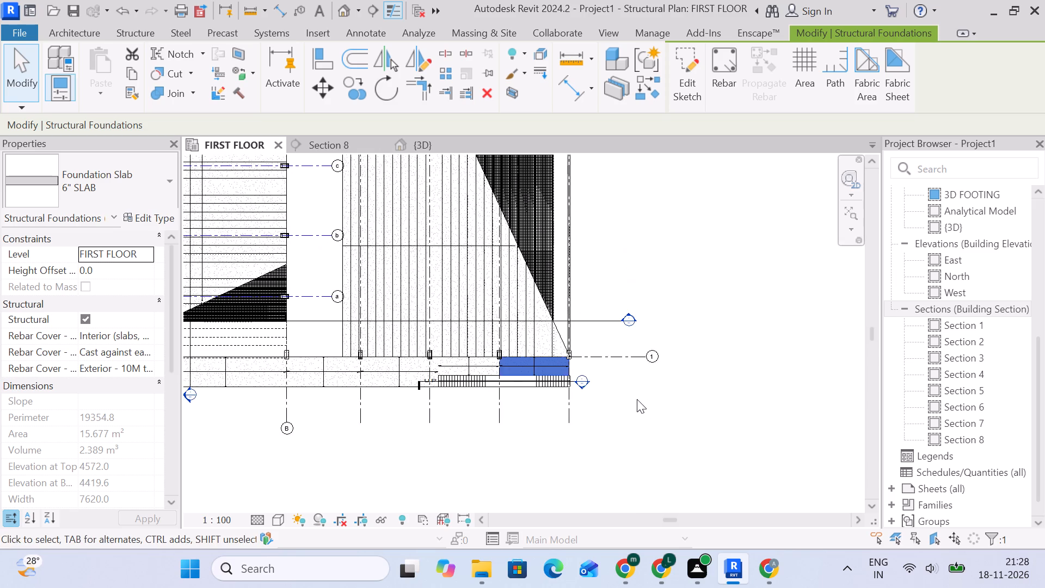
pyautogui.scroll(-3, 638, 394)
pyautogui.moveTo(638, 395); pyautogui.dragTo(628, 418, button='middle')
pyautogui.moveTo(617, 282); pyautogui.dragTo(624, 361, button='middle')
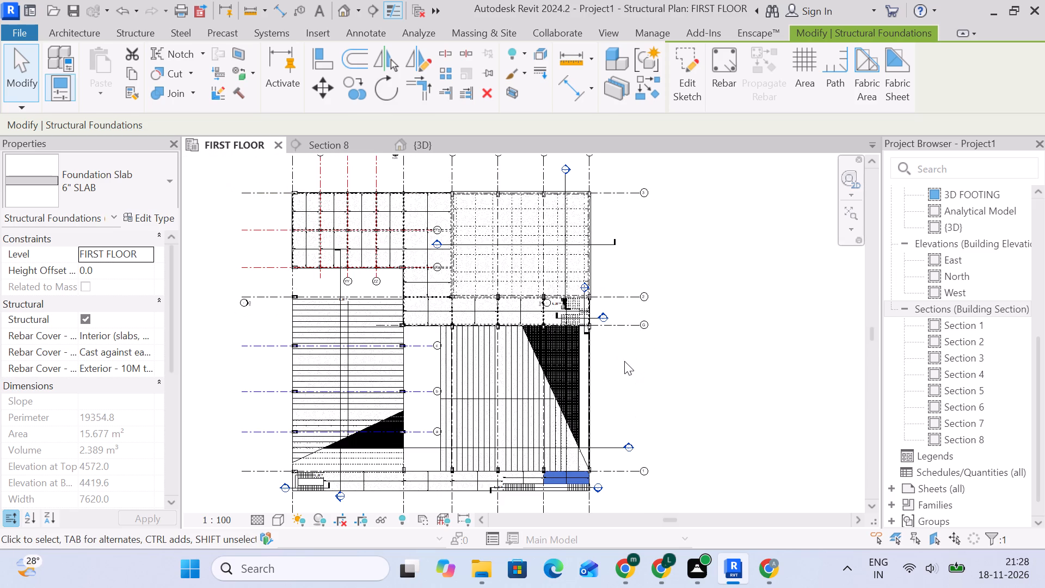
pyautogui.scroll(1, 619, 352)
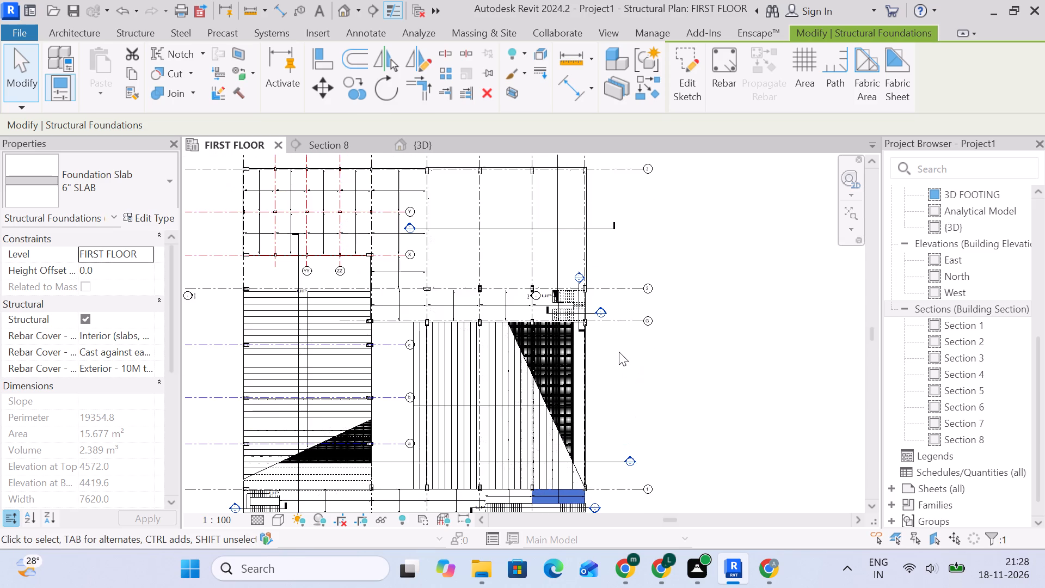
pyautogui.scroll(6, 572, 259)
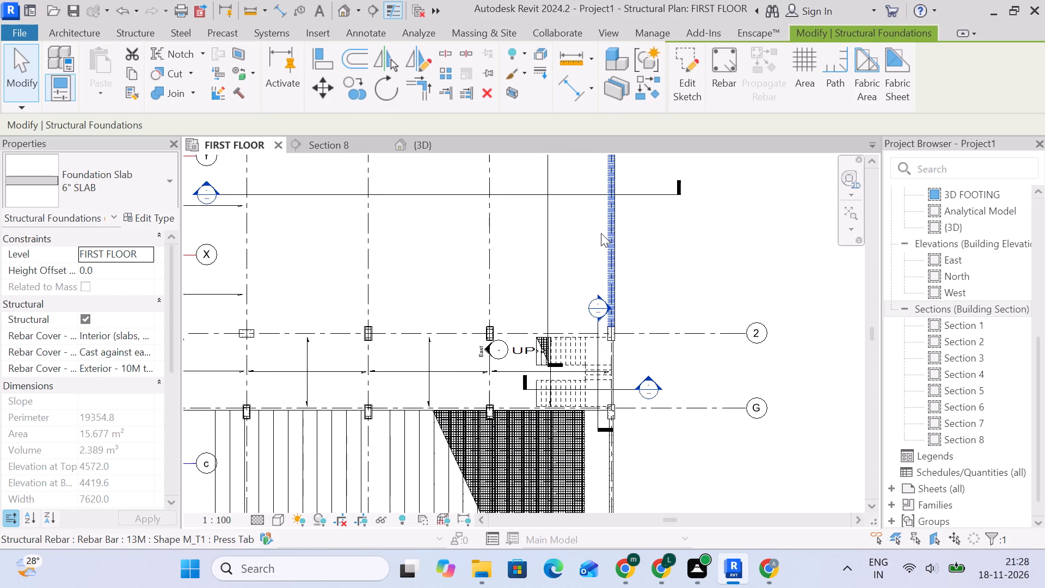
pyautogui.scroll(-4, 635, 241)
pyautogui.moveTo(631, 246); pyautogui.dragTo(576, 303, button='middle')
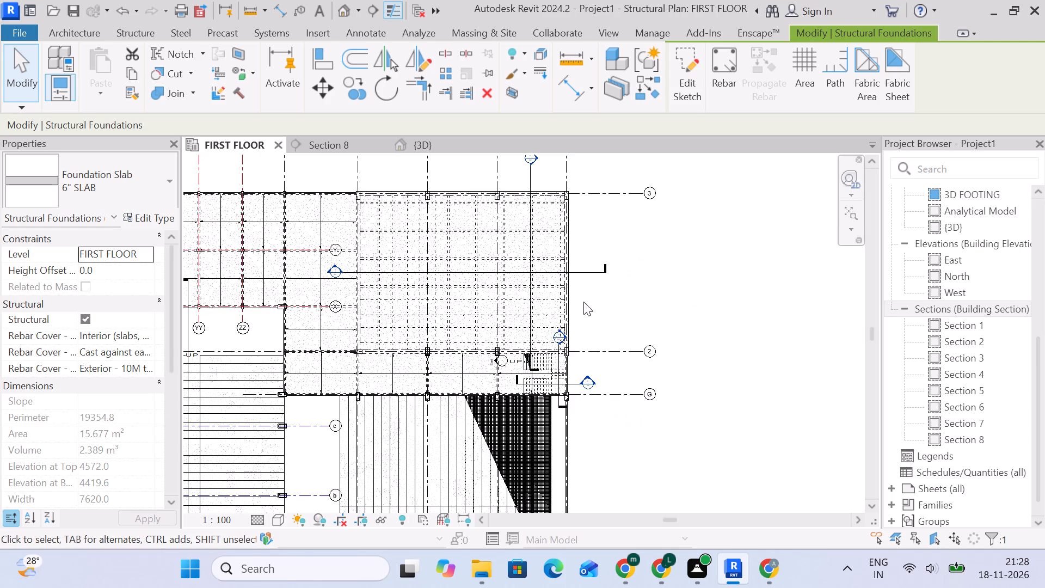
pyautogui.scroll(-4, 588, 299)
pyautogui.moveTo(591, 299); pyautogui.dragTo(573, 205, button='middle')
pyautogui.click(608, 290)
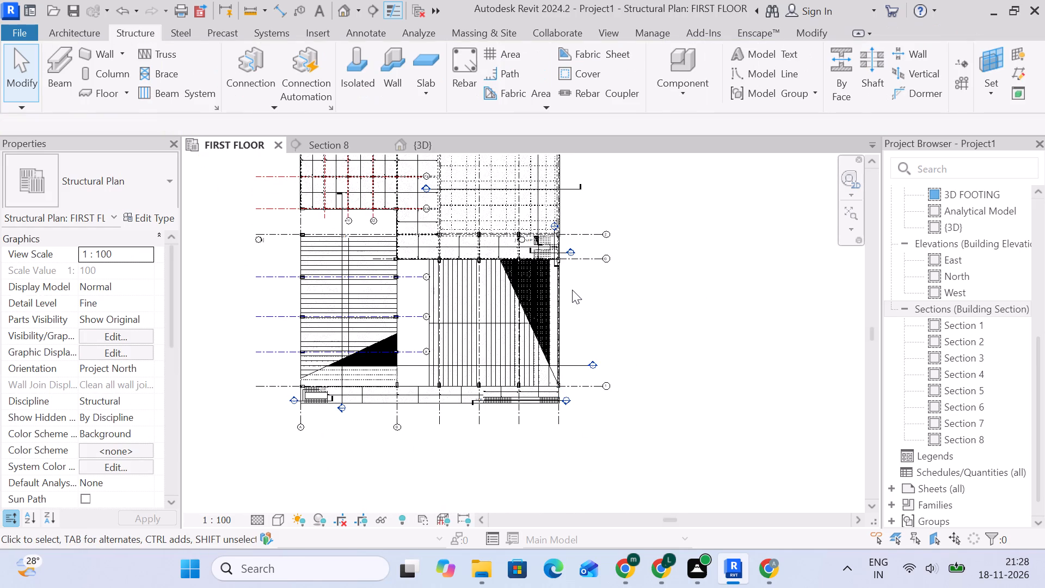
pyautogui.scroll(6, 561, 283)
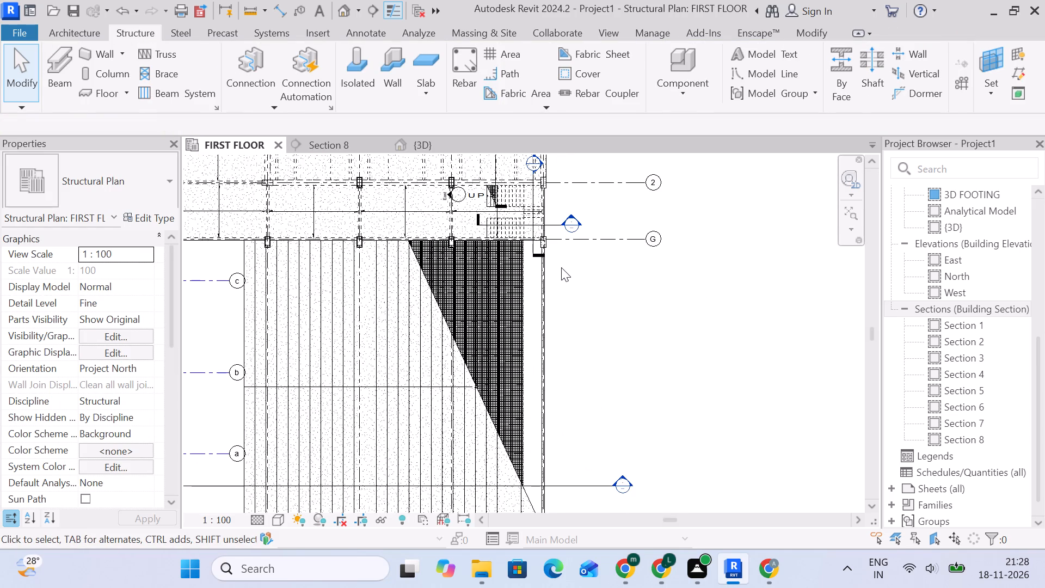
pyautogui.scroll(-4, 561, 267)
pyautogui.moveTo(599, 373); pyautogui.dragTo(590, 307, button='middle')
pyautogui.scroll(4, 531, 349)
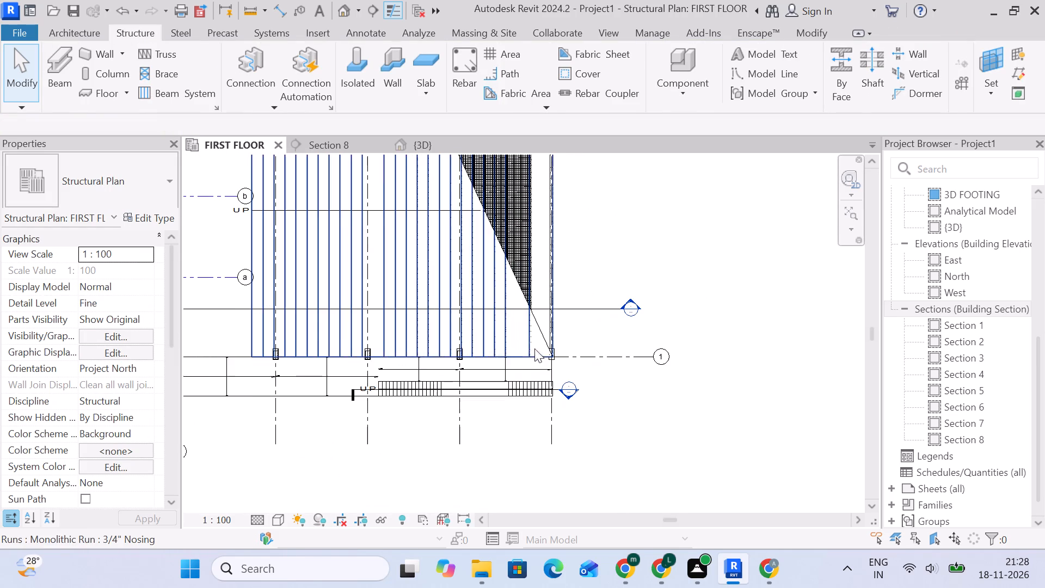
pyautogui.moveTo(549, 262); pyautogui.dragTo(556, 401, button='middle')
pyautogui.scroll(4, 543, 255)
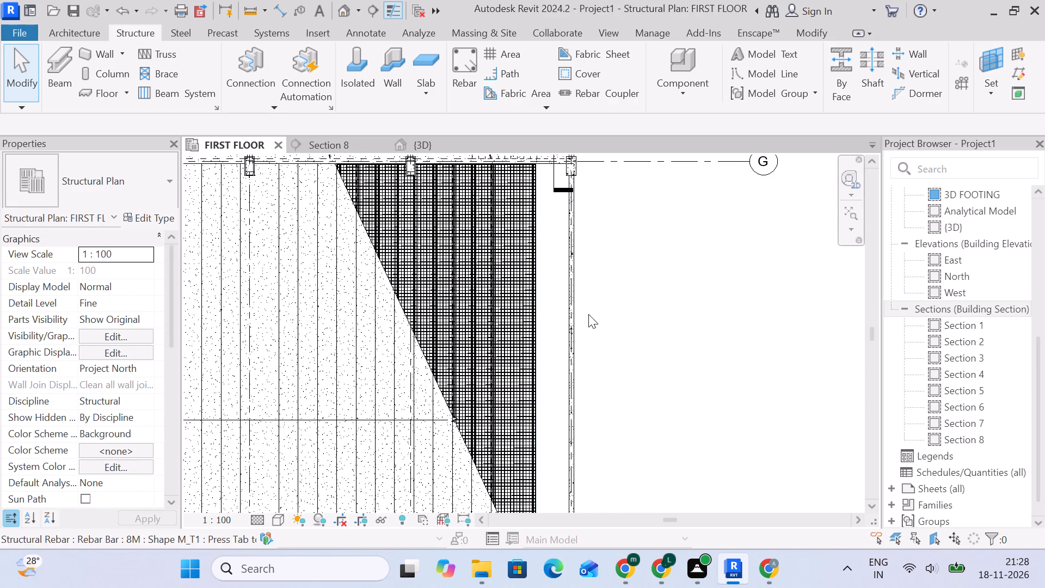
pyautogui.moveTo(599, 326); pyautogui.dragTo(631, 205, button='middle')
pyautogui.moveTo(625, 399); pyautogui.dragTo(653, 224, button='middle')
pyautogui.scroll(4, 611, 405)
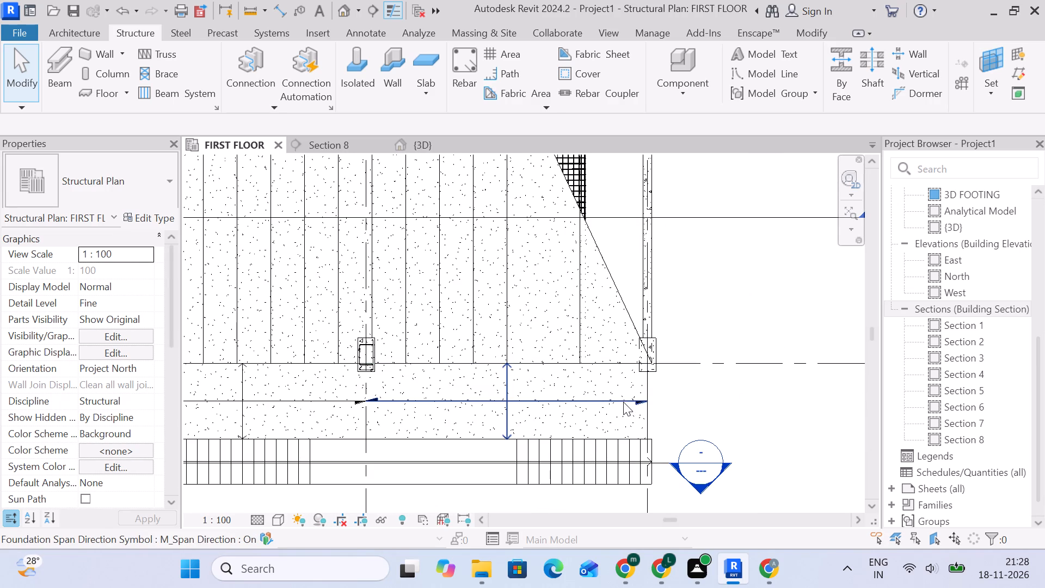
pyautogui.moveTo(624, 401); pyautogui.dragTo(590, 516, button='middle')
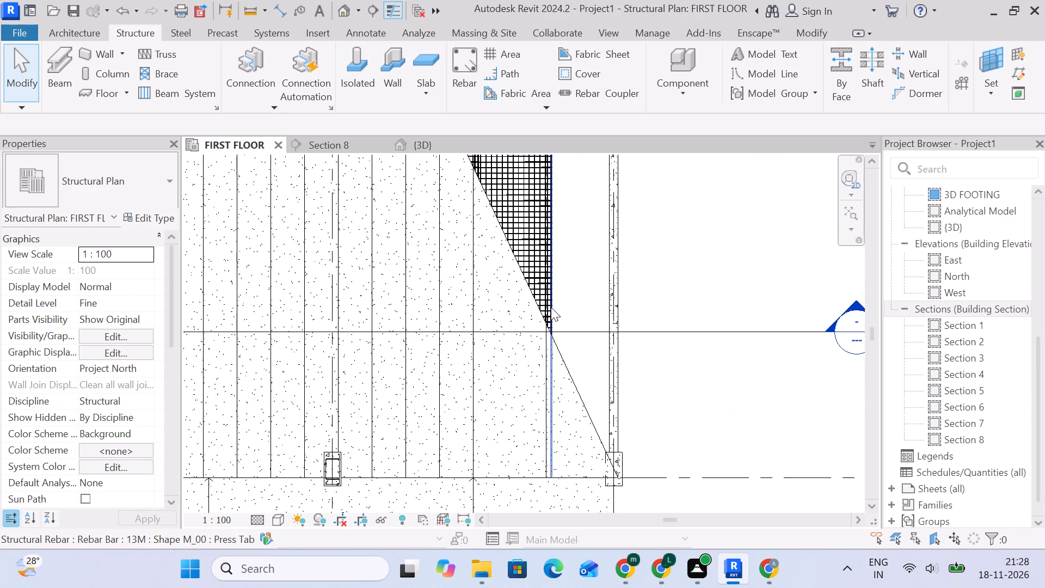
pyautogui.scroll(-4, 551, 307)
pyautogui.moveTo(551, 307); pyautogui.dragTo(556, 440, button='middle')
pyautogui.scroll(-3, 581, 350)
pyautogui.moveTo(584, 356); pyautogui.dragTo(575, 454, button='middle')
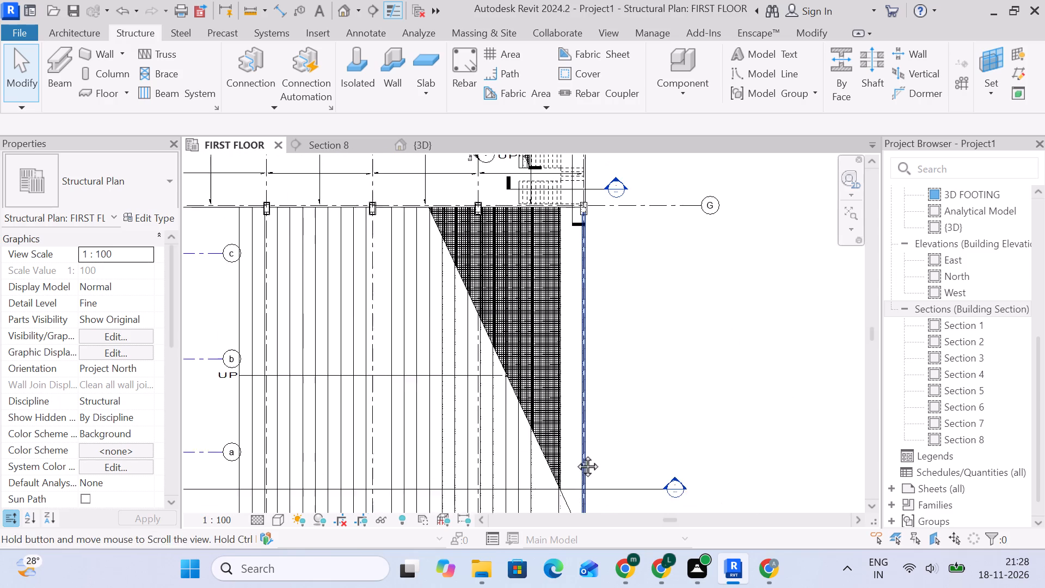
pyautogui.moveTo(575, 454); pyautogui.dragTo(575, 458, button='middle')
pyautogui.scroll(5, 591, 279)
pyautogui.moveTo(564, 237); pyautogui.dragTo(607, 372, button='middle')
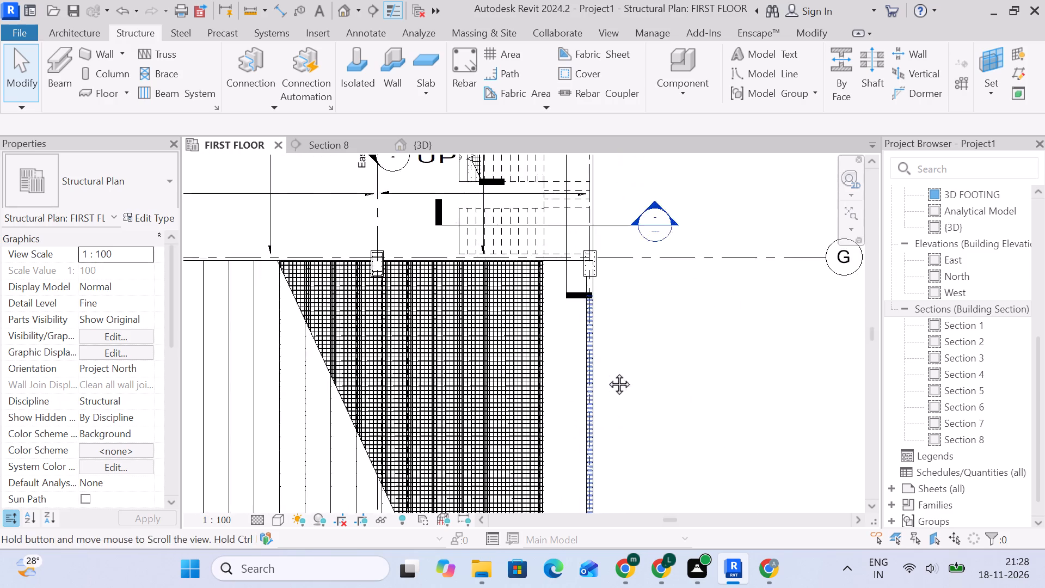
pyautogui.moveTo(607, 372); pyautogui.dragTo(612, 393, button='middle')
pyautogui.scroll(4, 605, 355)
pyautogui.moveTo(658, 396); pyautogui.dragTo(635, 314, button='middle')
pyautogui.scroll(1, 635, 314)
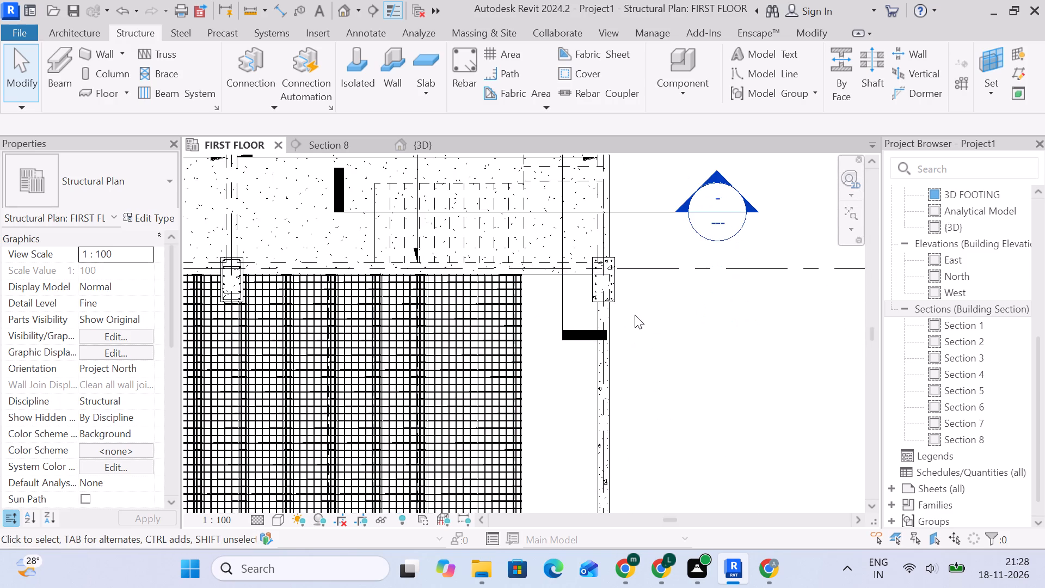
pyautogui.scroll(-4, 634, 316)
pyautogui.moveTo(642, 365); pyautogui.dragTo(585, 273, button='middle')
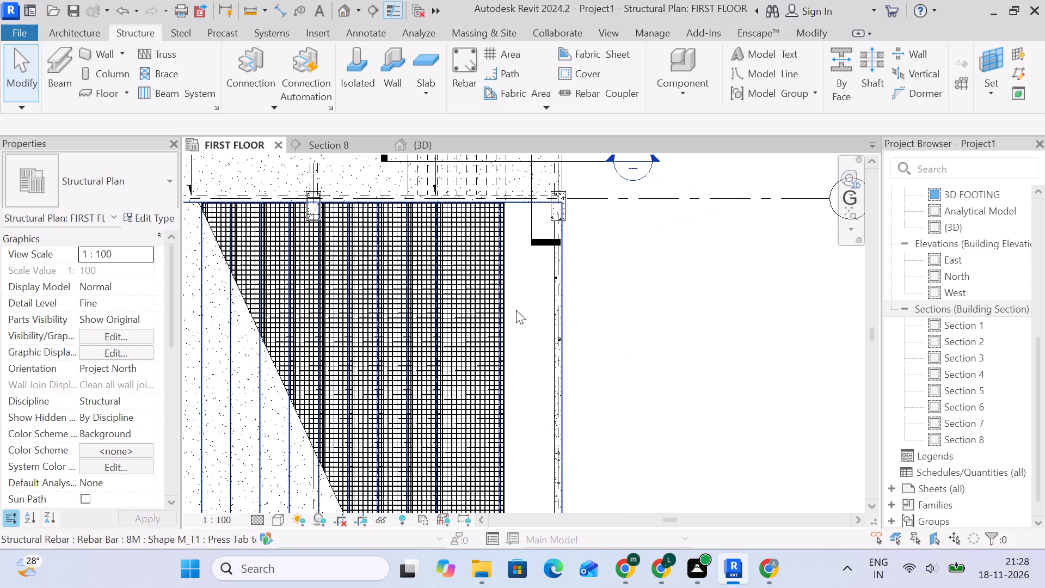
pyautogui.click(507, 286)
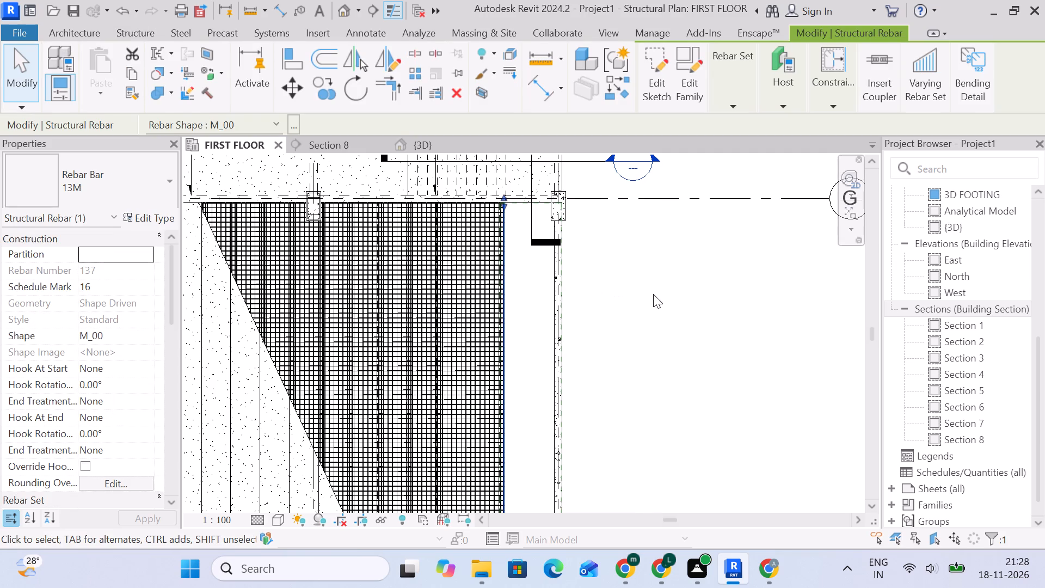
pyautogui.click(653, 289)
pyautogui.scroll(-4, 553, 330)
pyautogui.moveTo(586, 343); pyautogui.dragTo(539, 275, button='middle')
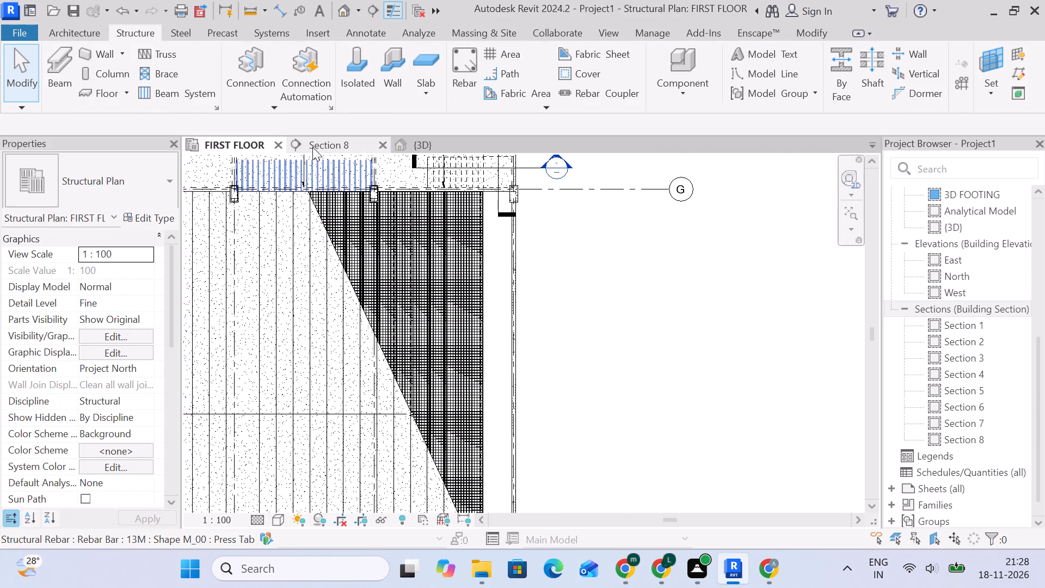
# Examine the new slabs and the straight stair along grid 1 from several angles in the {3D} view.
pyautogui.click(427, 146)
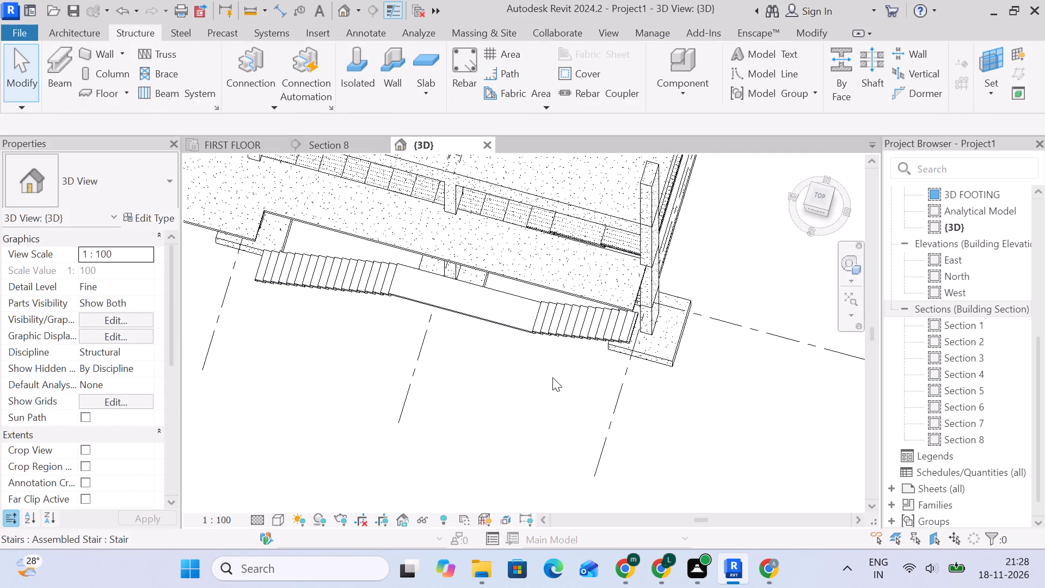
pyautogui.moveTo(662, 270); pyautogui.dragTo(642, 394, button='middle')
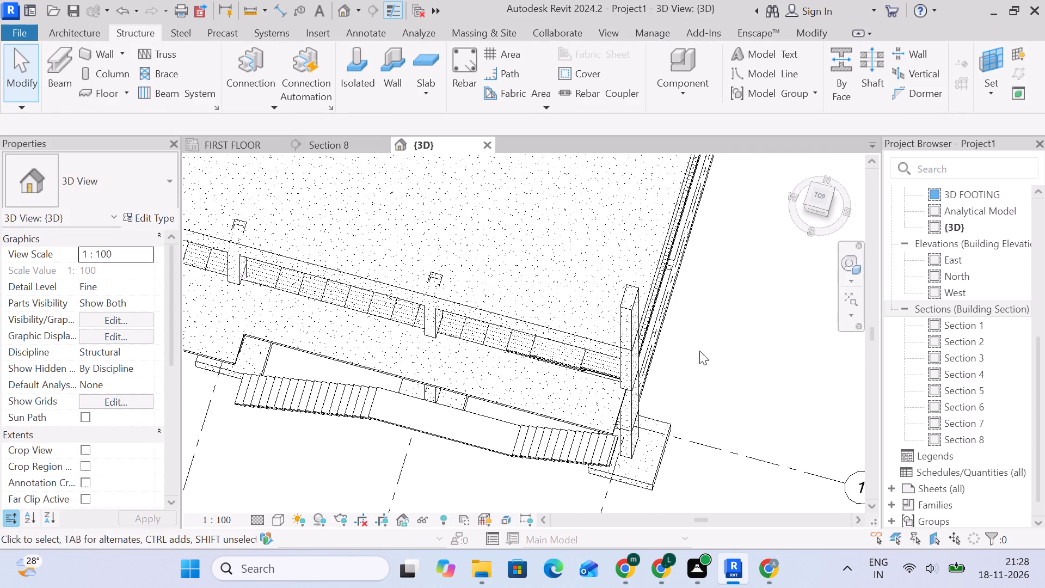
pyautogui.click(715, 351)
pyautogui.keyDown('shift'); pyautogui.moveTo(746, 365); pyautogui.dragTo(756, 296, button='middle'); pyautogui.keyUp('shift')
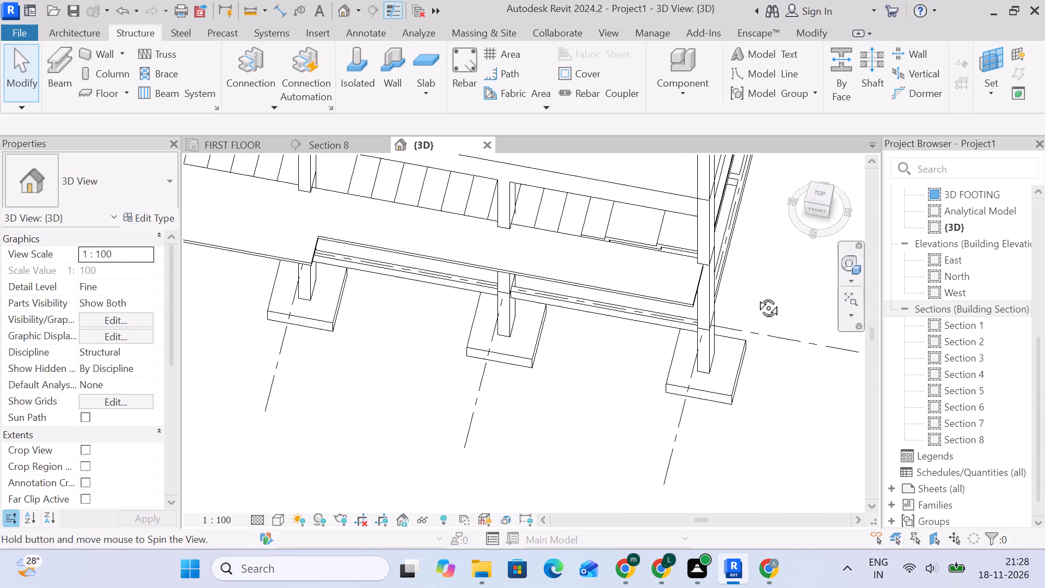
pyautogui.keyDown('shift'); pyautogui.moveTo(756, 296); pyautogui.dragTo(758, 283, button='middle'); pyautogui.keyUp('shift')
pyautogui.moveTo(758, 398); pyautogui.dragTo(629, 568, button='middle')
pyautogui.moveTo(659, 398); pyautogui.dragTo(673, 365, button='middle')
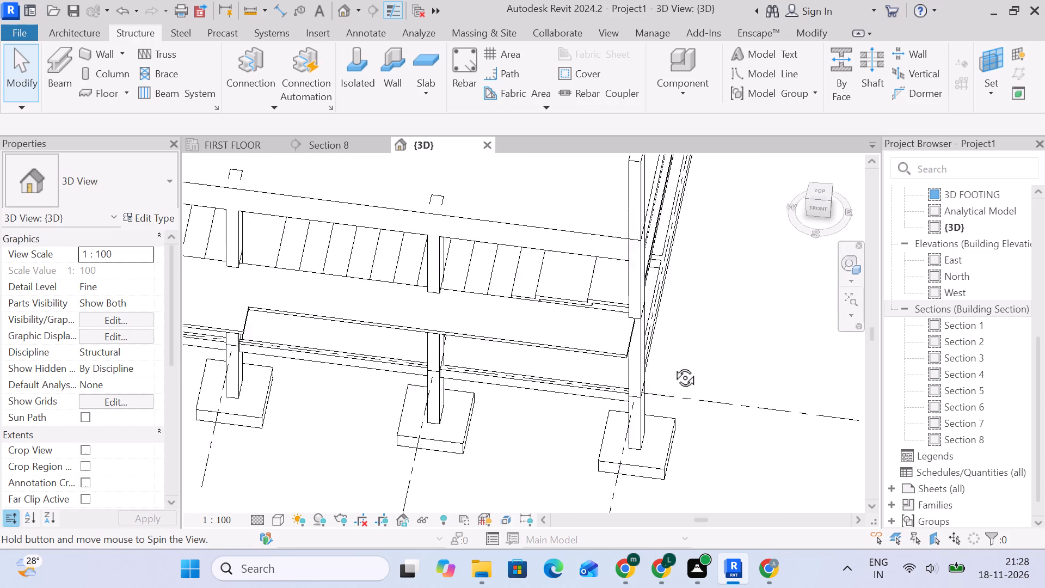
pyautogui.moveTo(673, 365); pyautogui.dragTo(673, 360, button='middle')
pyautogui.moveTo(781, 414); pyautogui.dragTo(712, 505, button='middle')
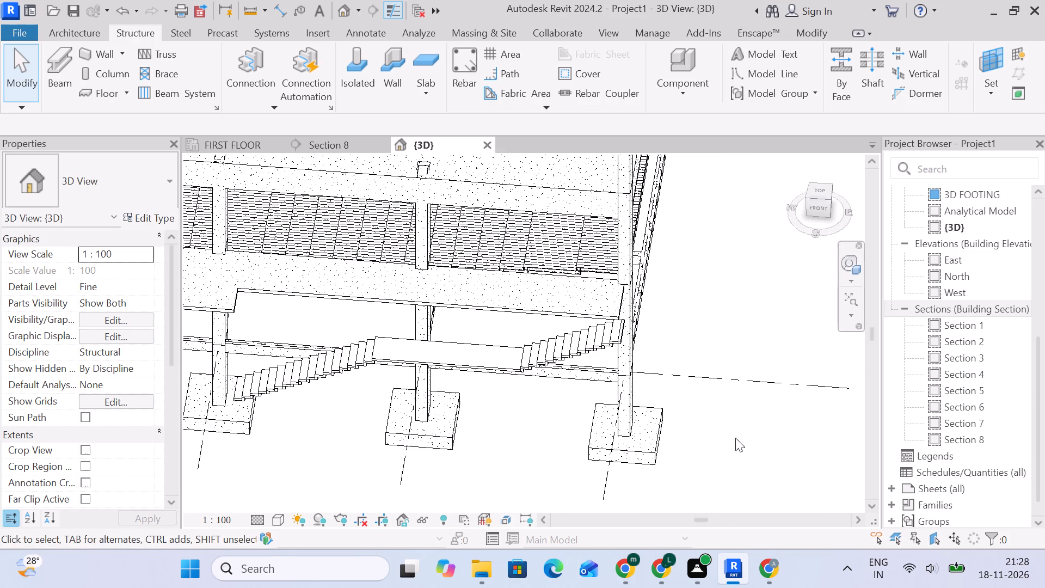
pyautogui.moveTo(735, 438); pyautogui.dragTo(699, 451, button='middle')
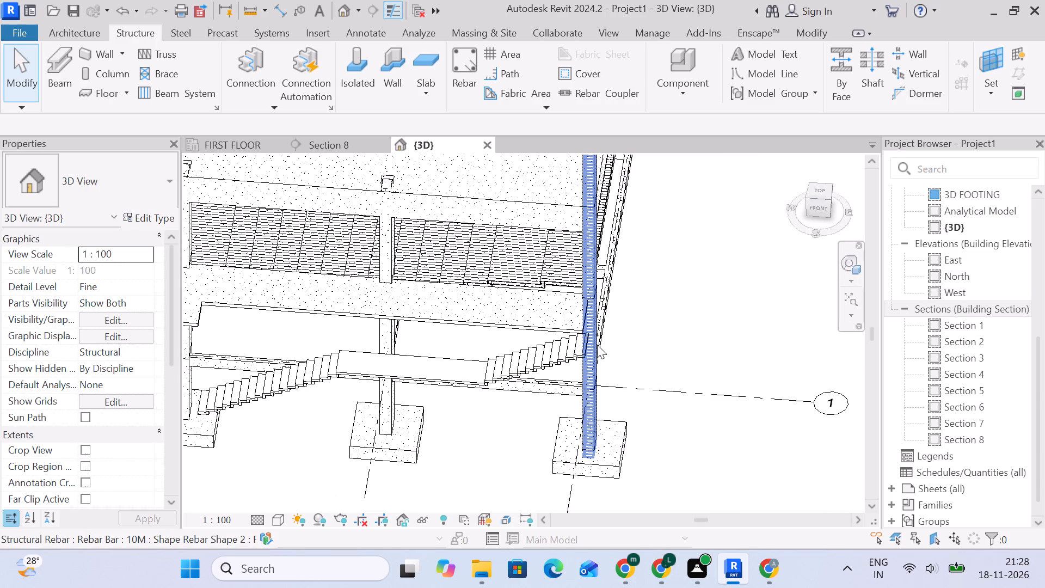
pyautogui.moveTo(706, 307); pyautogui.dragTo(832, 272, button='middle')
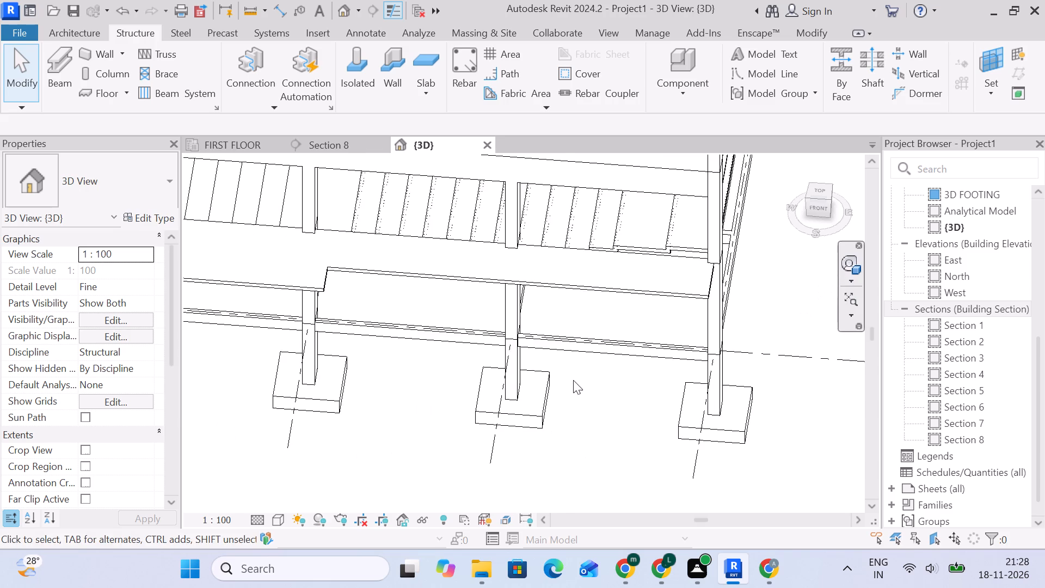
pyautogui.moveTo(591, 407); pyautogui.dragTo(779, 395, button='middle')
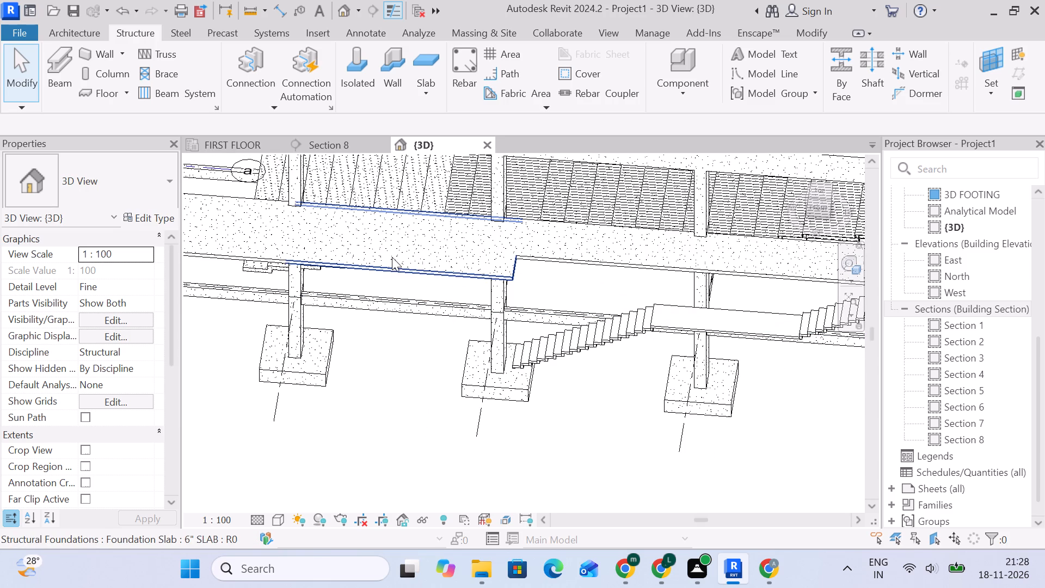
# Select the straight stair in 3D and inspect its flights and landing against the floor levels from the FRONT orientation.
pyautogui.click(563, 351)
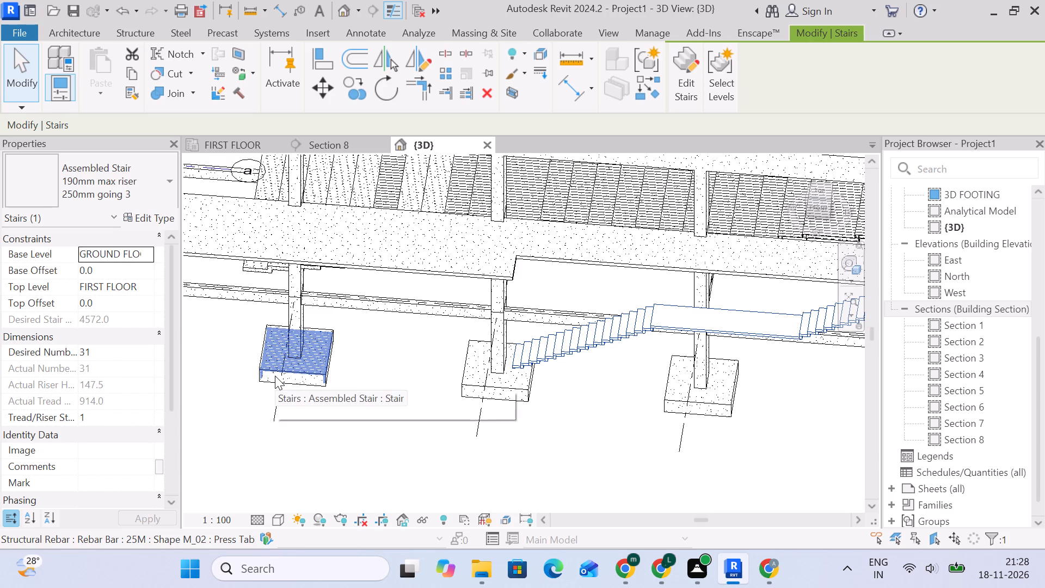
pyautogui.scroll(-4, 276, 379)
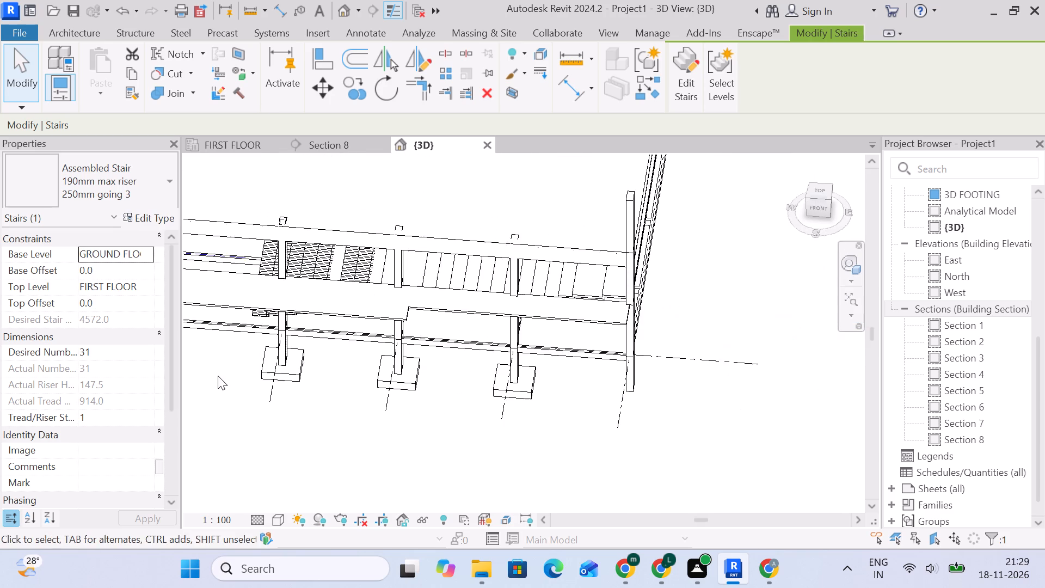
pyautogui.keyDown('shift'); pyautogui.moveTo(397, 461); pyautogui.dragTo(404, 416, button='middle'); pyautogui.keyUp('shift')
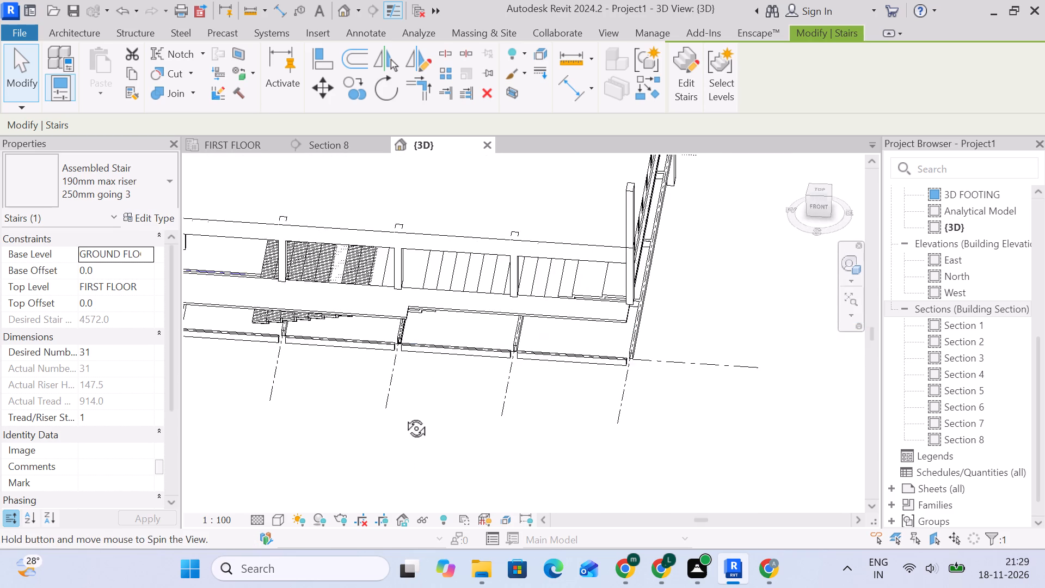
pyautogui.keyDown('shift'); pyautogui.moveTo(404, 416); pyautogui.dragTo(427, 341, button='middle'); pyautogui.keyUp('shift')
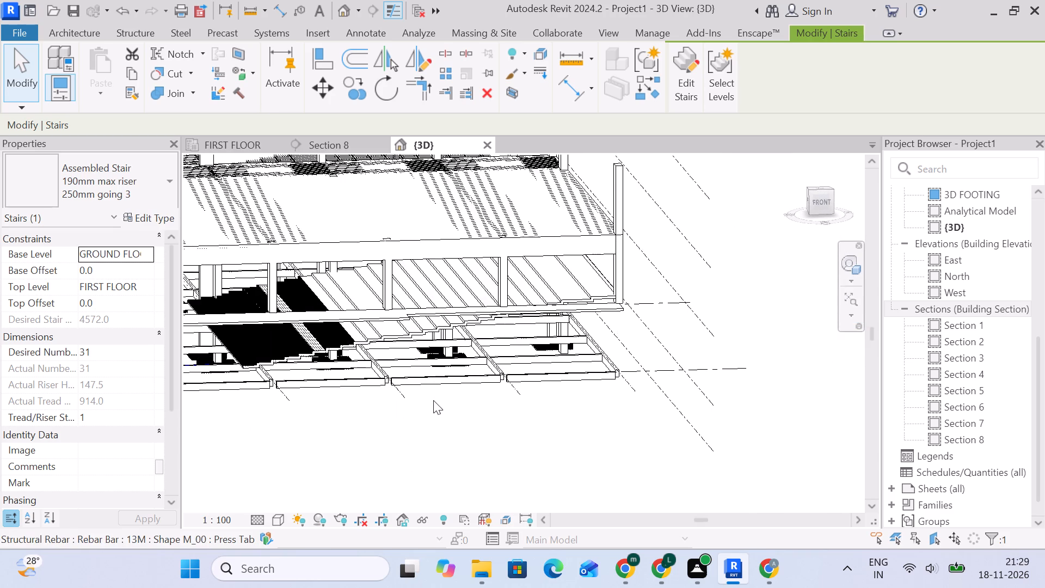
pyautogui.keyDown('shift'); pyautogui.moveTo(432, 407); pyautogui.dragTo(415, 386, button='middle'); pyautogui.keyUp('shift')
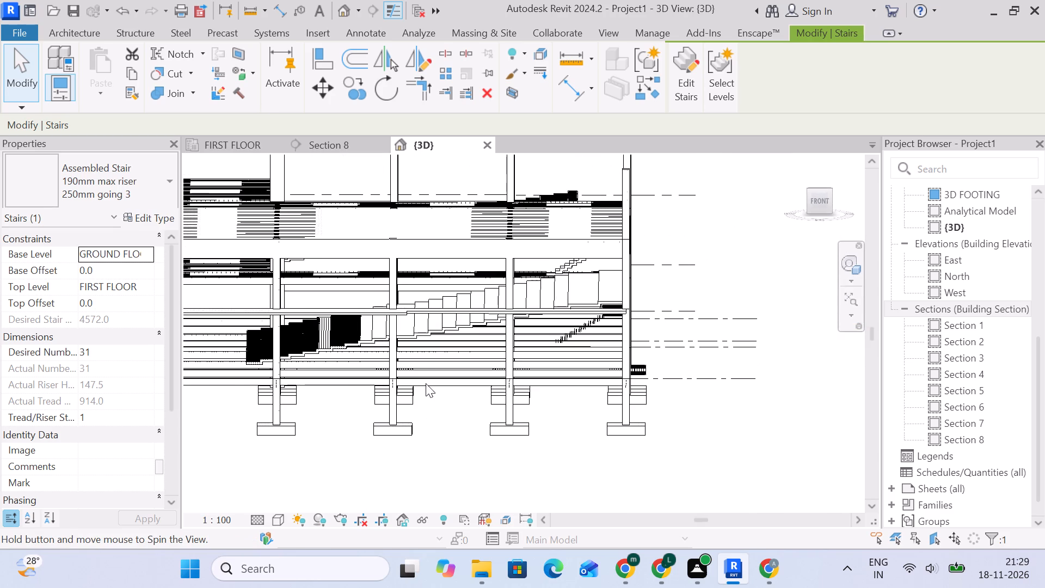
pyautogui.scroll(3, 515, 347)
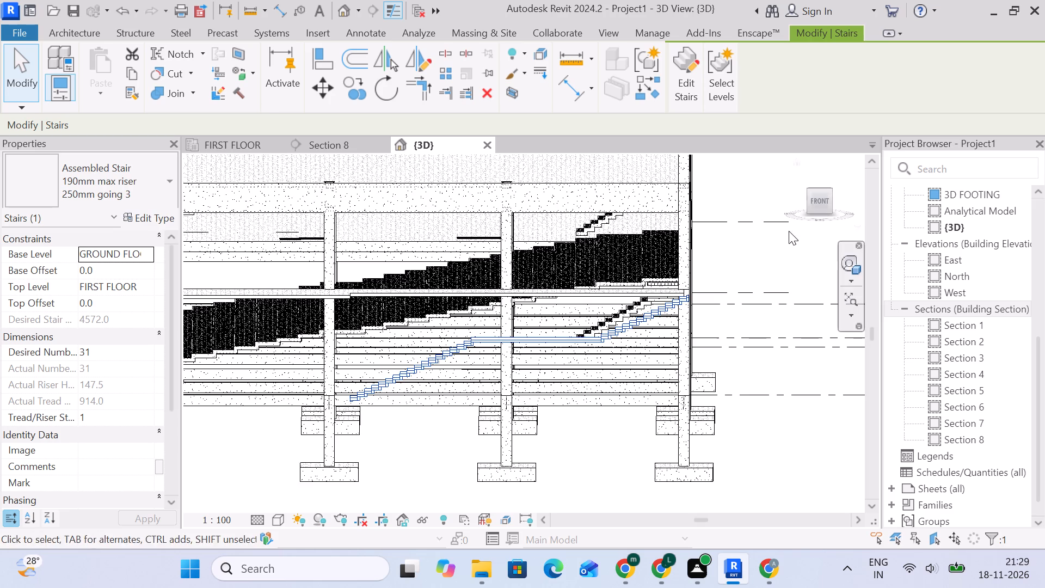
pyautogui.click(825, 197)
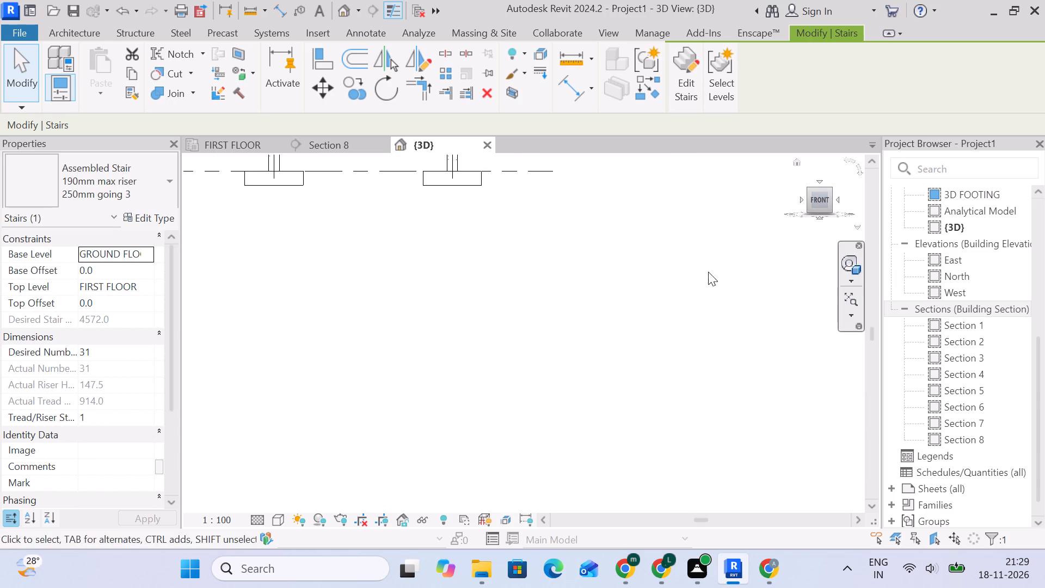
pyautogui.scroll(4, 533, 335)
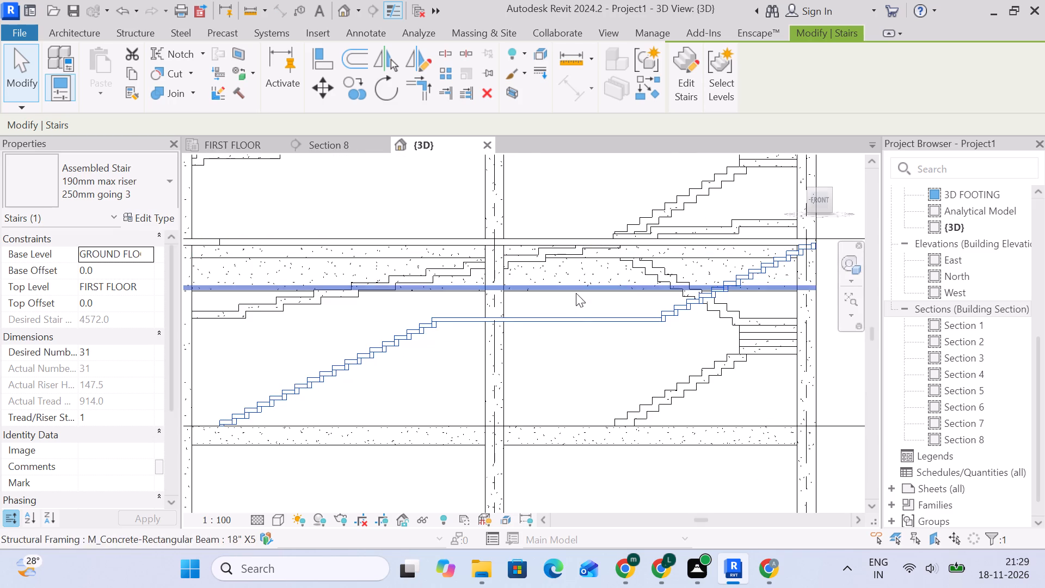
pyautogui.scroll(-4, 580, 313)
pyautogui.moveTo(571, 314); pyautogui.dragTo(454, 323, button='middle')
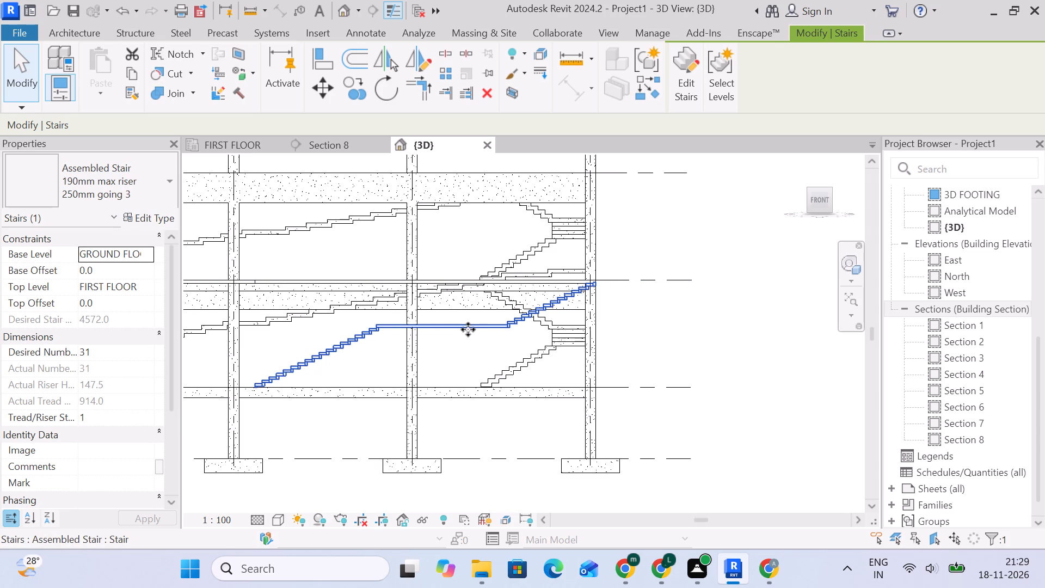
pyautogui.scroll(-4, 303, 298)
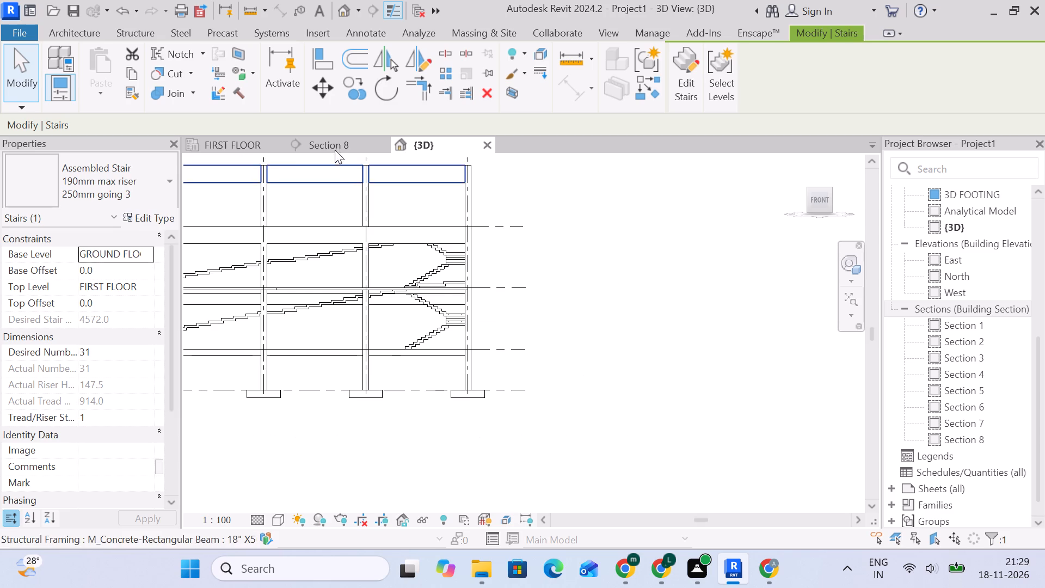
# Inspect the straight stair and the adjoining 6" SLAB from the stair's start to grid E on the FIRST FLOOR plan.
pyautogui.click(335, 146)
pyautogui.click(243, 152)
pyautogui.scroll(-2, 389, 344)
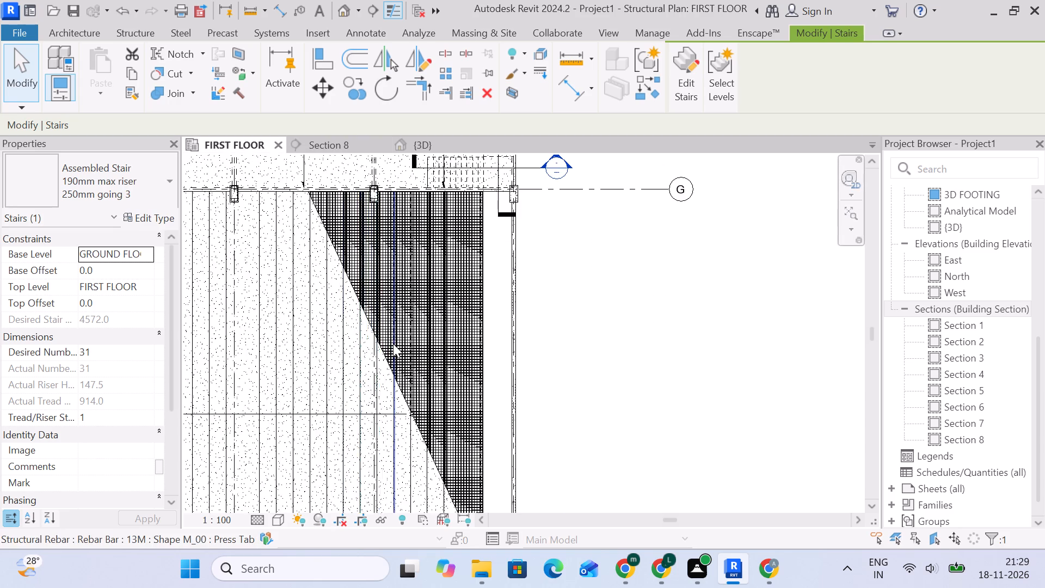
pyautogui.scroll(-2, 393, 344)
pyautogui.moveTo(415, 350); pyautogui.dragTo(427, 149, button='middle')
pyautogui.scroll(-1, 427, 148)
pyautogui.scroll(5, 345, 339)
pyautogui.scroll(4, 391, 358)
pyautogui.click(402, 375)
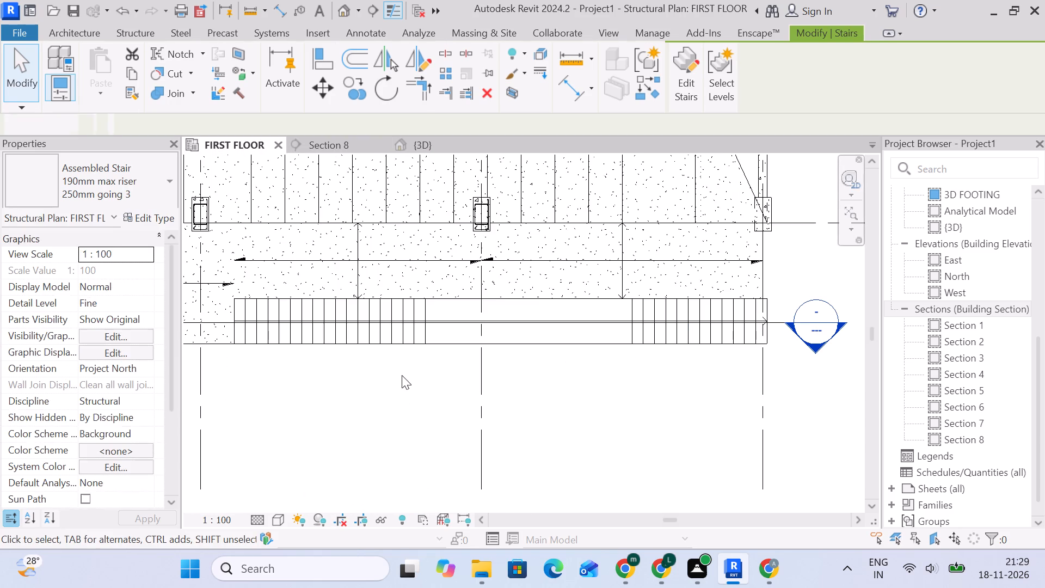
pyautogui.click(317, 284)
pyautogui.scroll(-3, 402, 396)
pyautogui.moveTo(406, 398); pyautogui.dragTo(440, 344, button='middle')
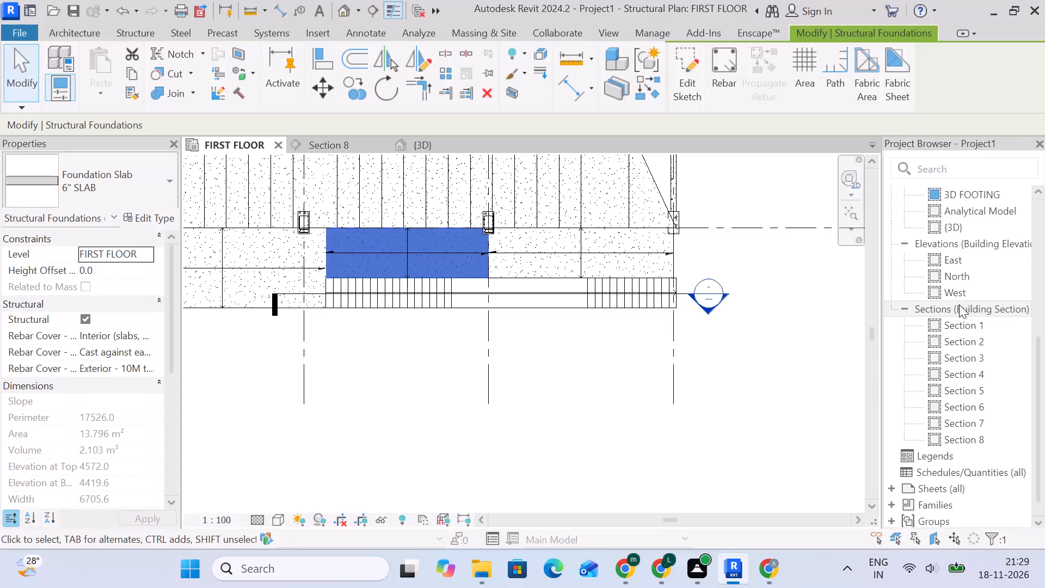
# Open the GROUND FLOOR structural plan and check the straight stair's position between grids D and F.
pyautogui.scroll(-4, 959, 304)
pyautogui.scroll(4, 964, 323)
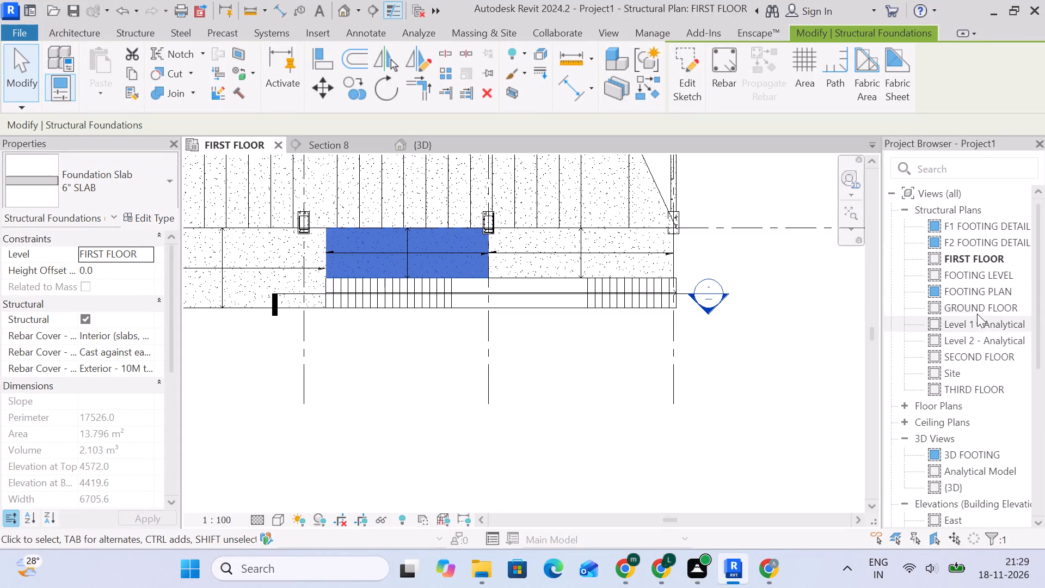
pyautogui.doubleClick(985, 302)
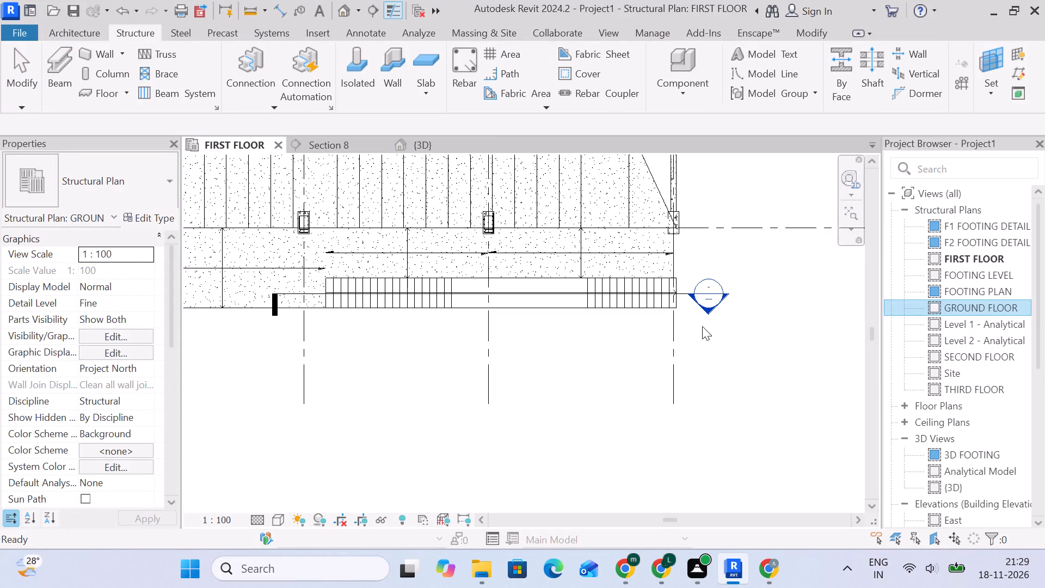
pyautogui.click(581, 319)
pyautogui.click(583, 308)
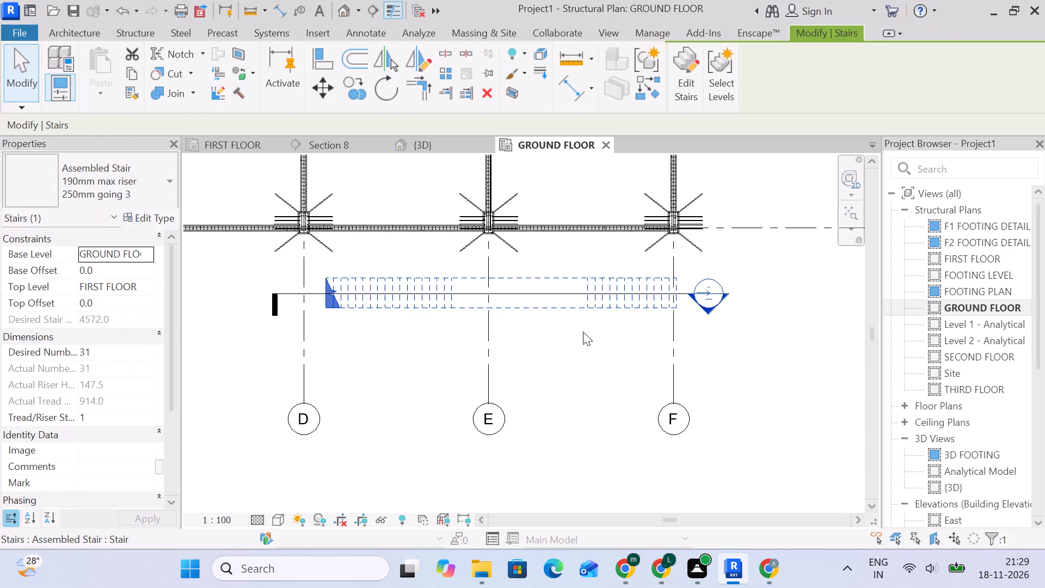
pyautogui.click(582, 340)
pyautogui.scroll(-4, 583, 339)
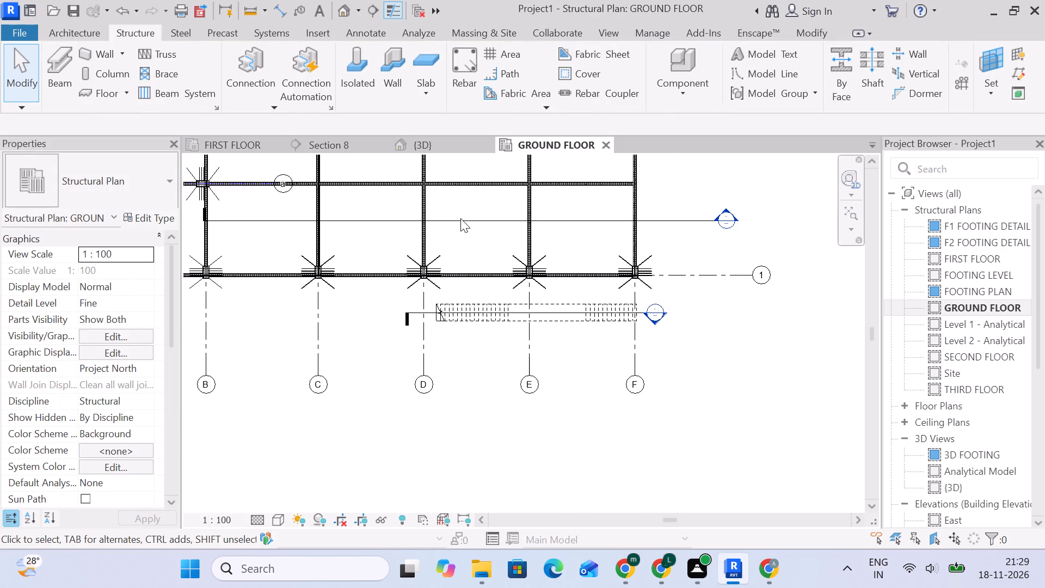
# Examine the straight stair's clearance below the first-floor beams and the 6" SLAB beside its lower flight in the {3D} view.
pyautogui.click(442, 148)
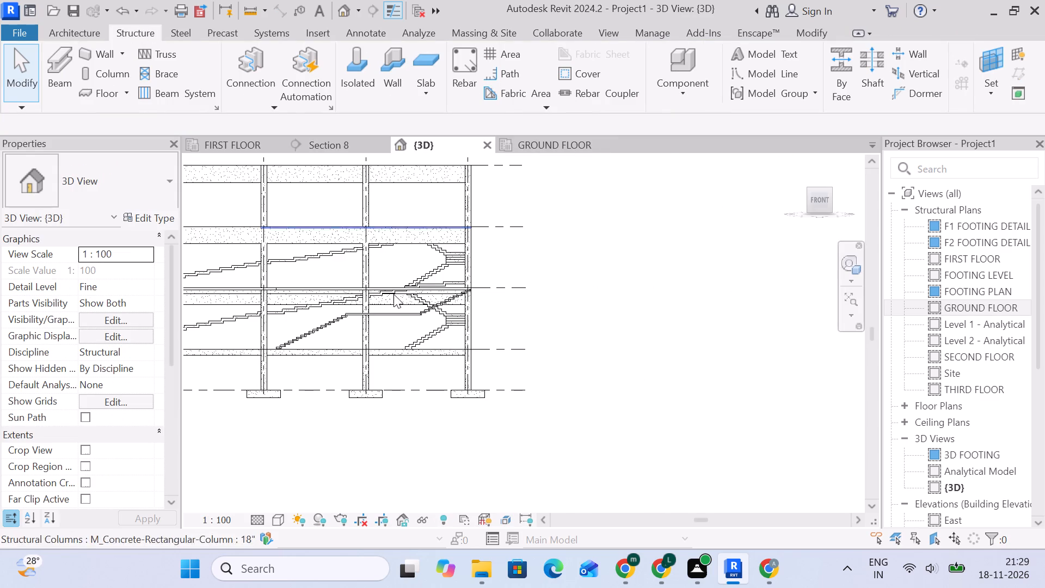
pyautogui.click(391, 311)
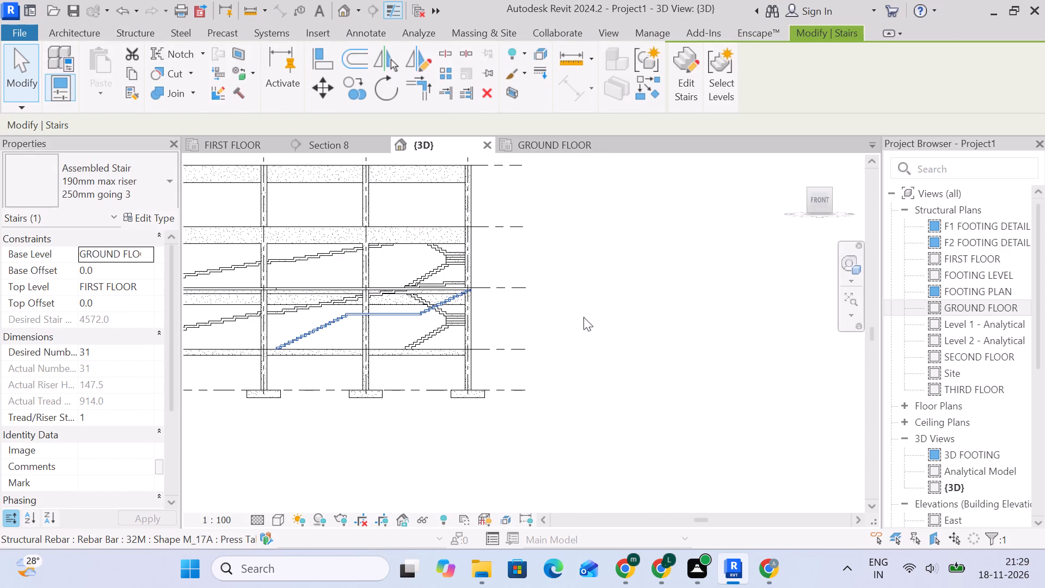
pyautogui.click(600, 280)
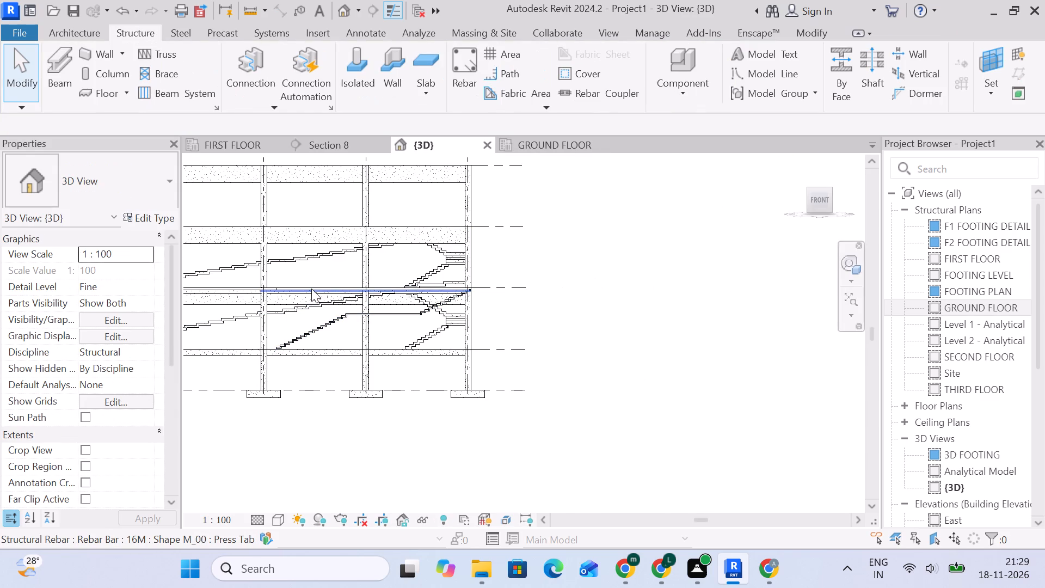
pyautogui.scroll(10, 311, 289)
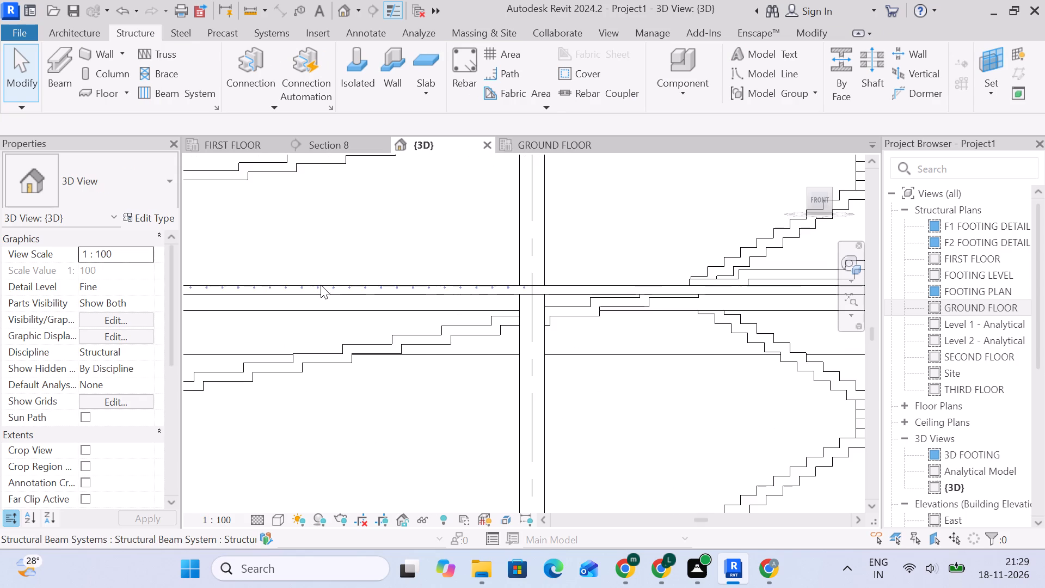
pyautogui.click(325, 293)
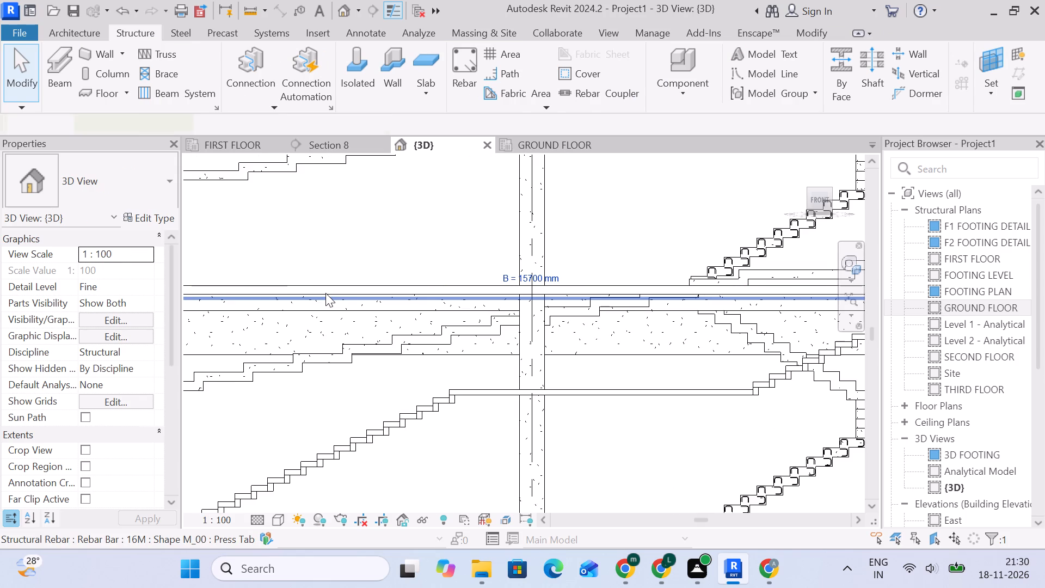
pyautogui.click(661, 195)
pyautogui.scroll(-5, 661, 204)
pyautogui.moveTo(660, 206); pyautogui.dragTo(632, 212, button='middle')
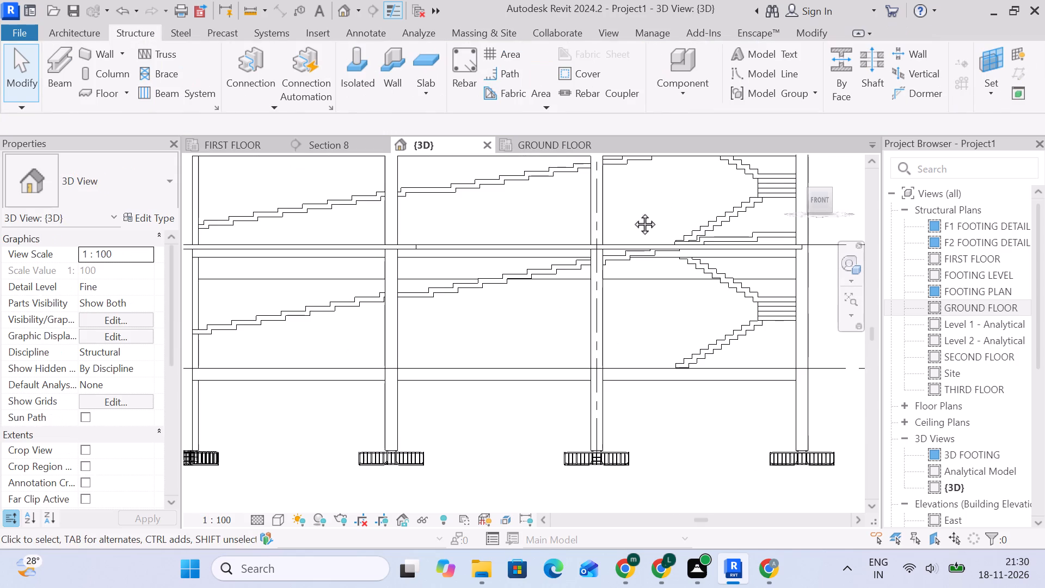
pyautogui.moveTo(632, 212); pyautogui.dragTo(601, 216, button='middle')
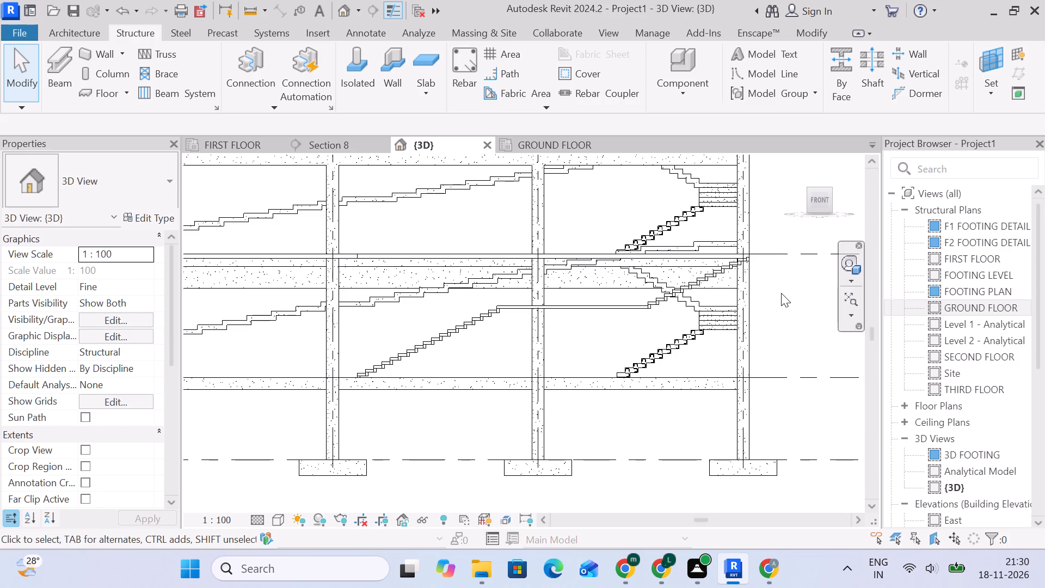
pyautogui.keyDown('shift'); pyautogui.moveTo(781, 293); pyautogui.dragTo(772, 330, button='middle'); pyautogui.keyUp('shift')
pyautogui.scroll(2, 550, 260)
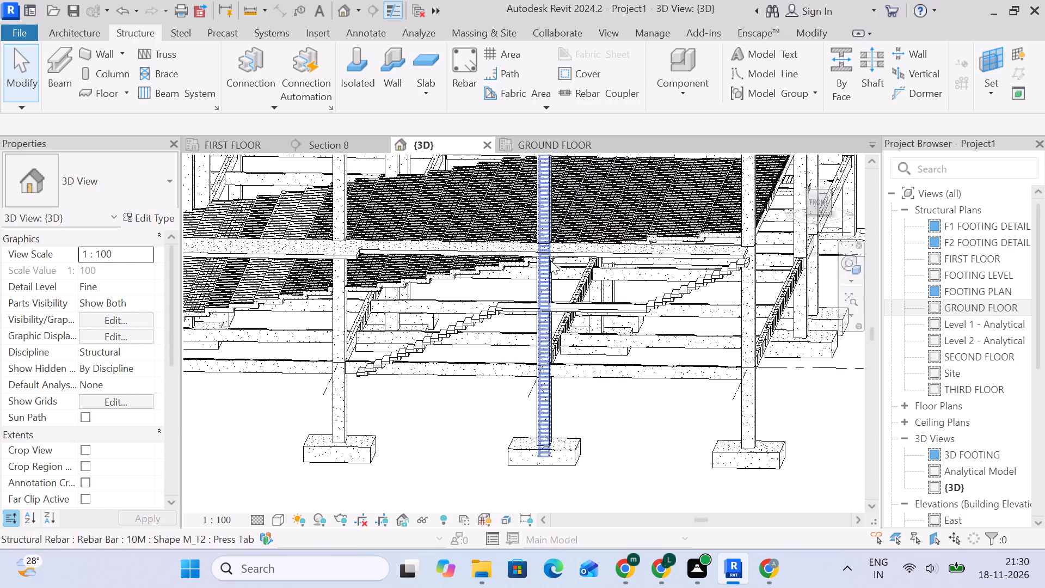
pyautogui.scroll(2, 550, 260)
pyautogui.click(439, 252)
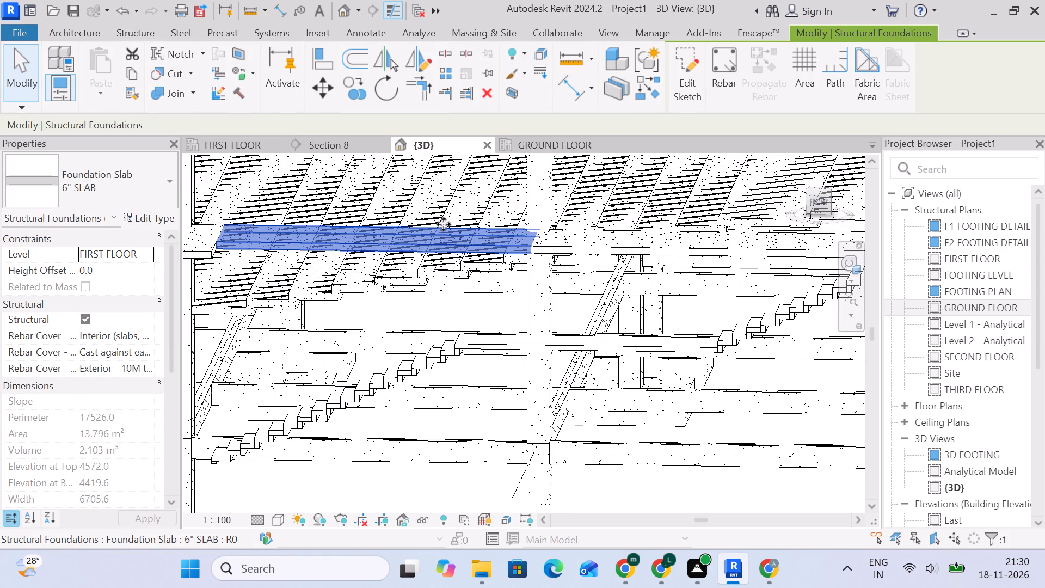
pyautogui.scroll(-4, 454, 226)
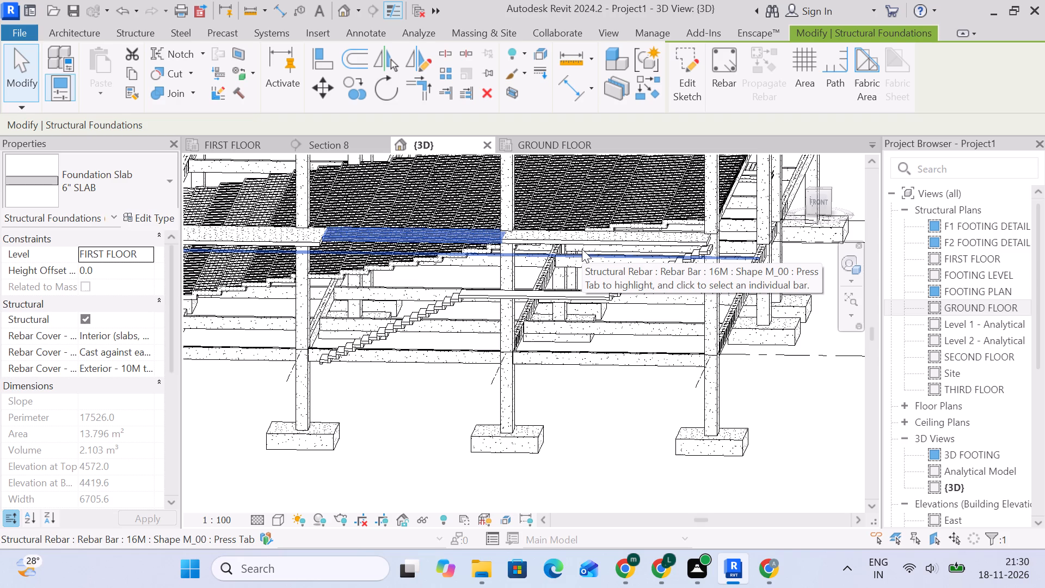
# Delete the FIRST FLOOR 6" SLAB beside the straight stair's lower flight, between the stair's start and grid E.
pyautogui.click(243, 144)
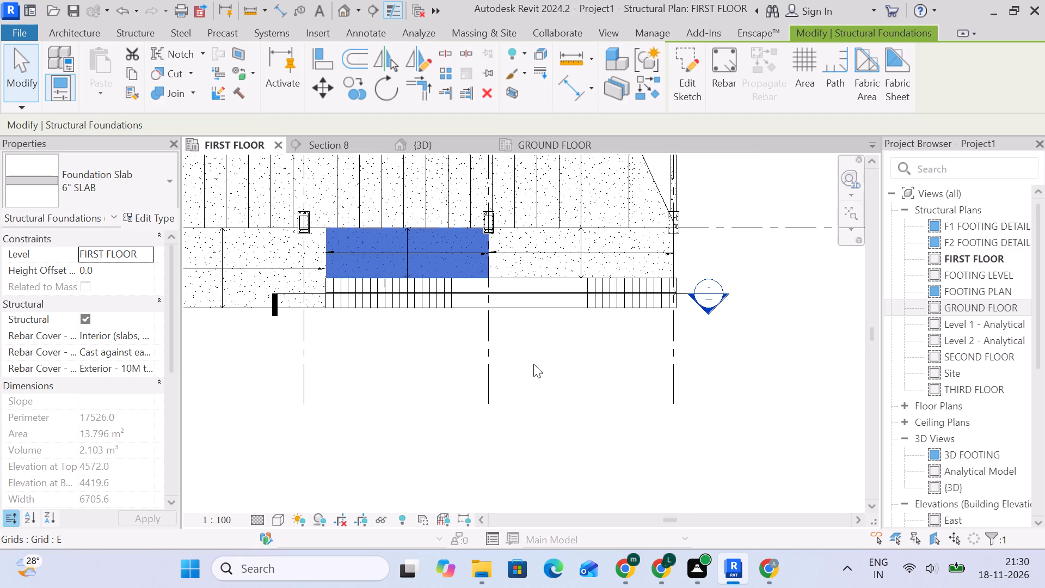
pyautogui.click(540, 363)
pyautogui.click(448, 261)
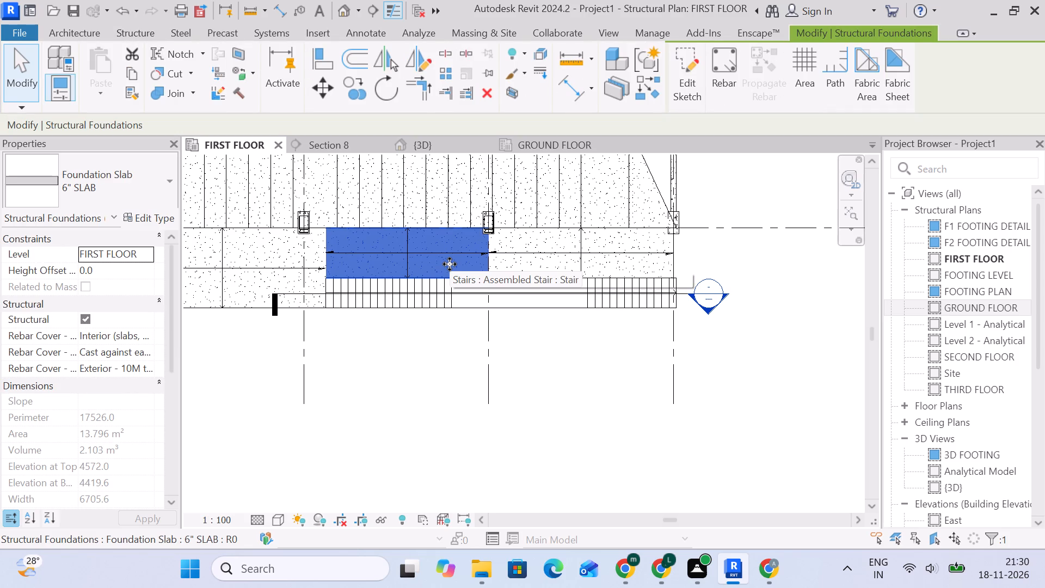
pyautogui.press('Delete')
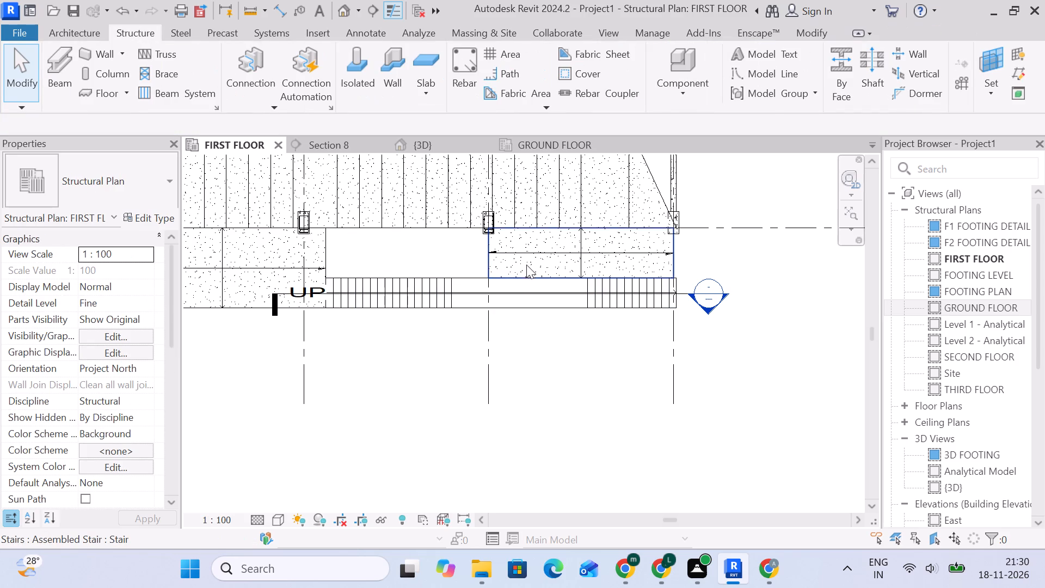
# Delete the adjoining FIRST FLOOR 6" SLAB along grid 1, beside the stair's upper flight between grids E and F.
pyautogui.click(526, 264)
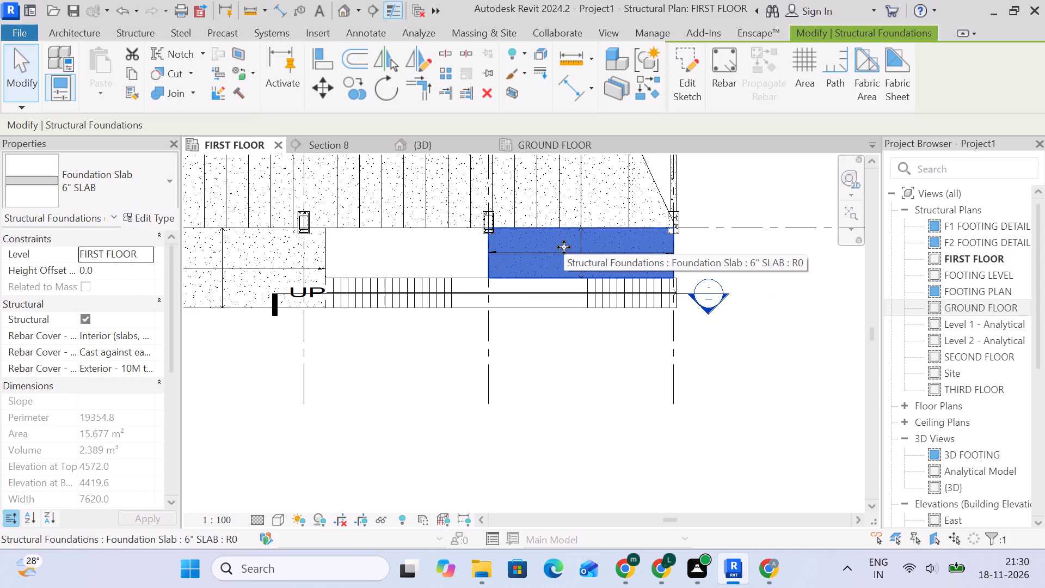
pyautogui.scroll(-3, 609, 259)
pyautogui.moveTo(580, 269); pyautogui.dragTo(429, 308, button='middle')
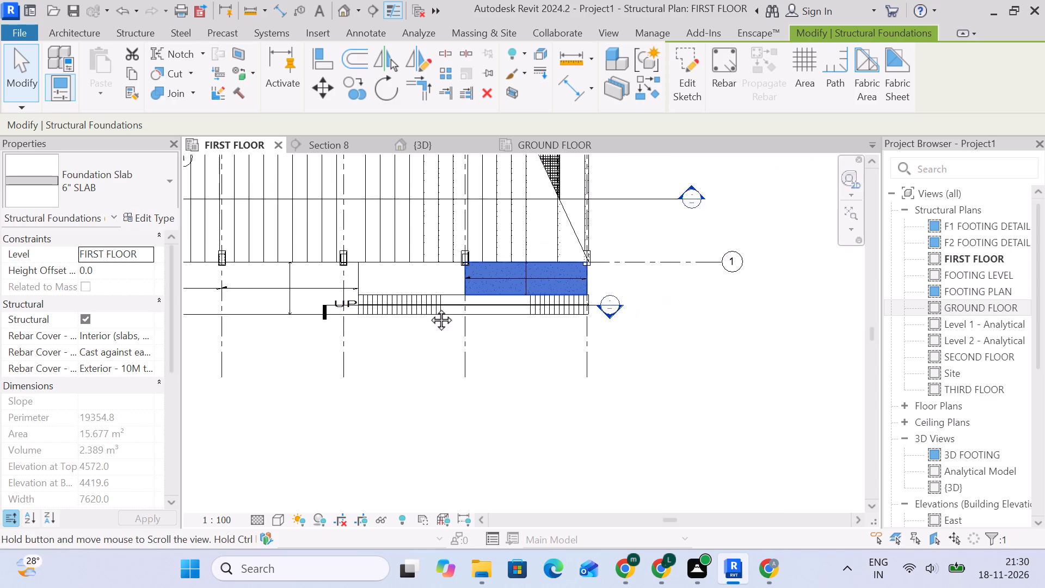
pyautogui.moveTo(429, 308); pyautogui.dragTo(384, 314, button='middle')
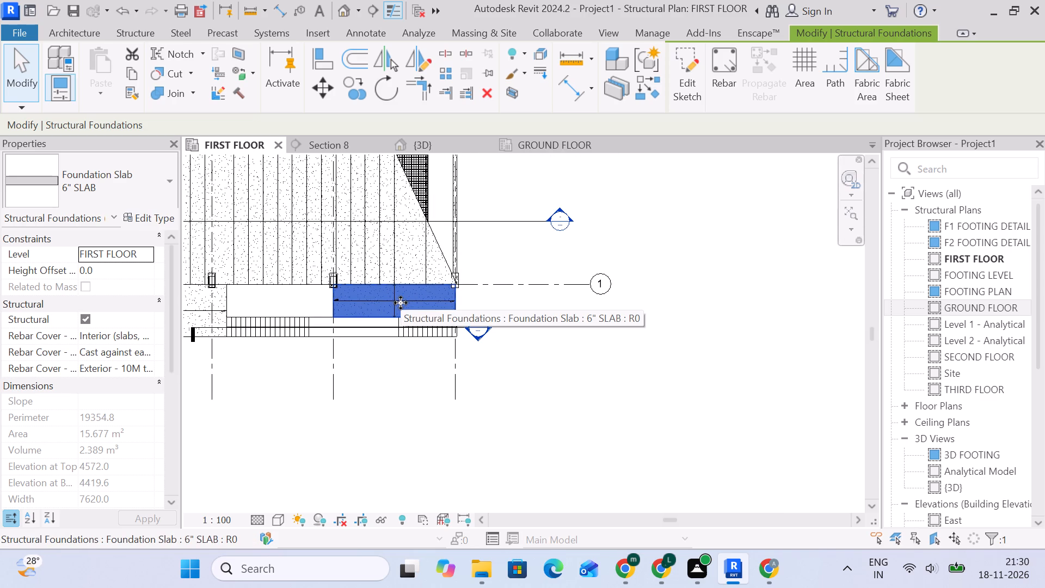
pyautogui.press('Delete')
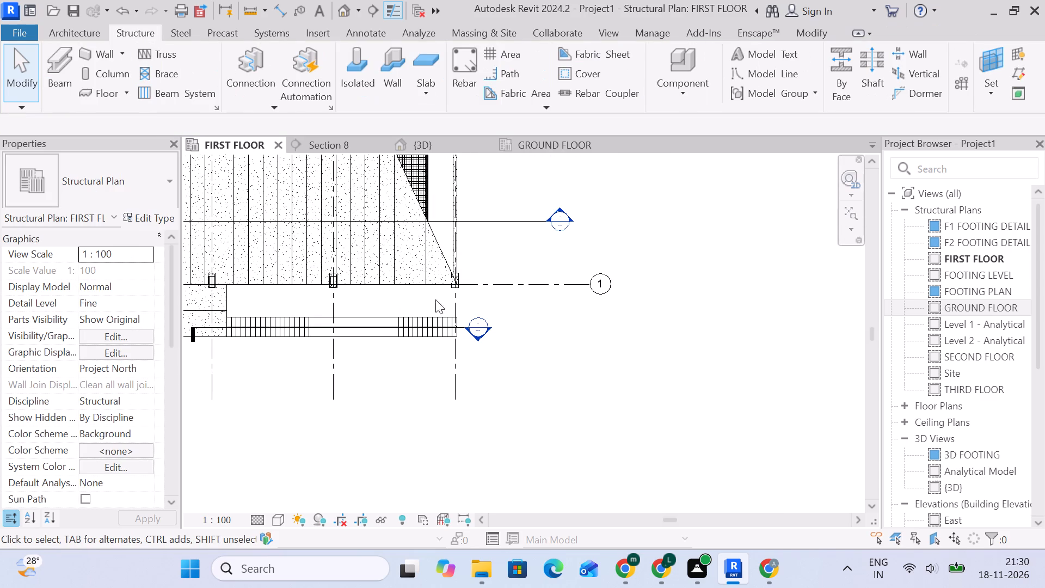
# Examine the cast-in-place stair's monolithic run between grids 1 and G and the overall FIRST FLOOR plan layout.
pyautogui.moveTo(495, 307); pyautogui.dragTo(398, 369, button='middle')
pyautogui.scroll(-3, 399, 363)
pyautogui.moveTo(408, 219); pyautogui.dragTo(385, 304, button='middle')
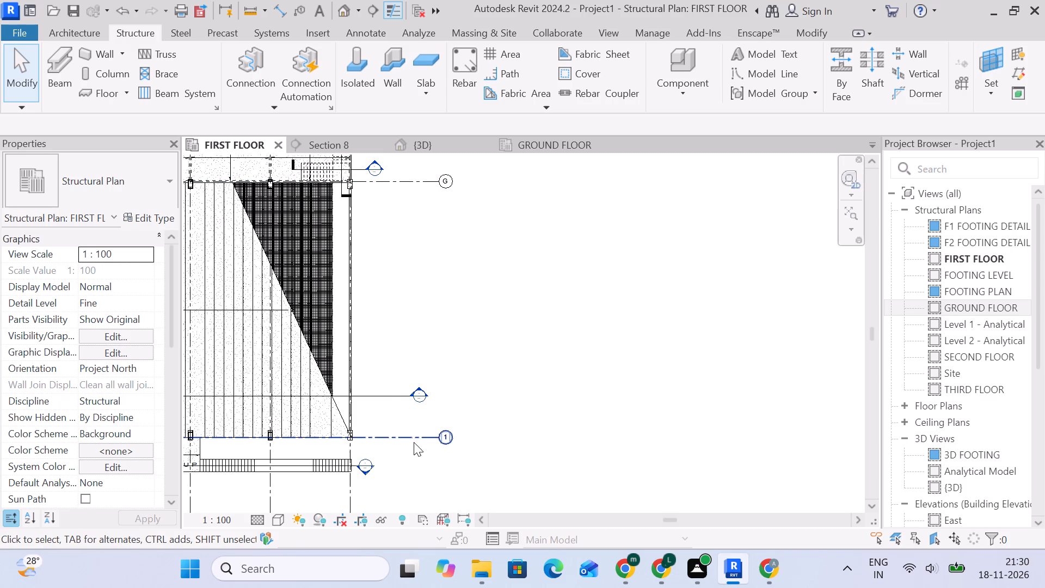
pyautogui.moveTo(422, 436); pyautogui.dragTo(437, 327, button='middle')
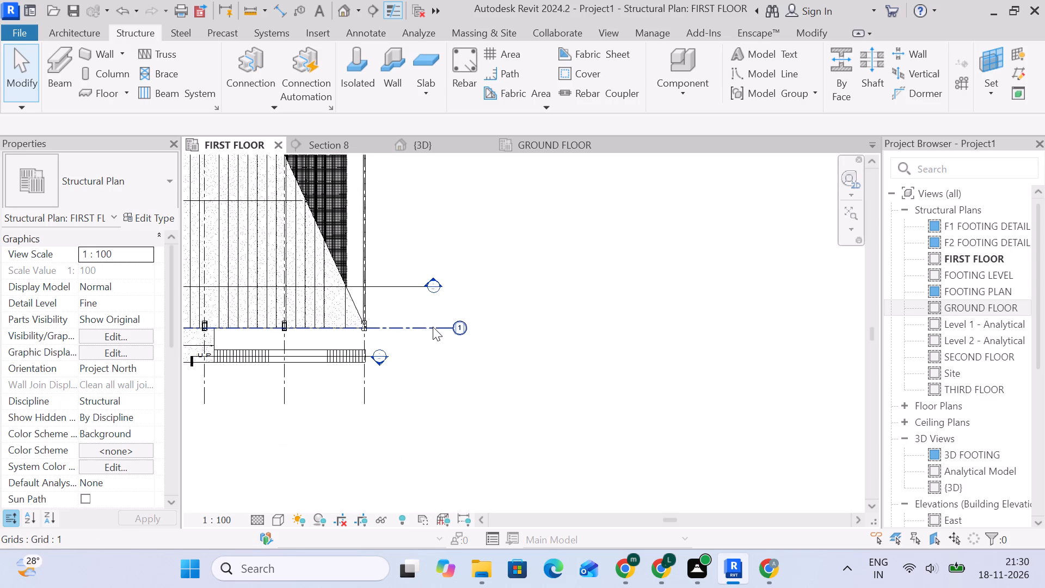
pyautogui.scroll(4, 413, 329)
pyautogui.moveTo(410, 333); pyautogui.dragTo(441, 370, button='middle')
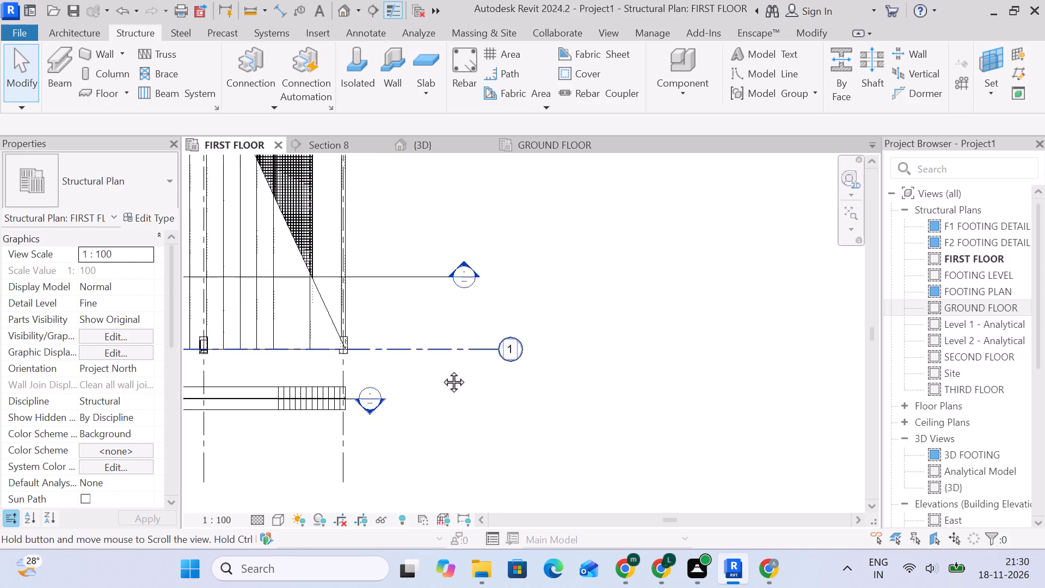
pyautogui.moveTo(441, 370); pyautogui.dragTo(451, 376, button='middle')
pyautogui.scroll(2, 347, 312)
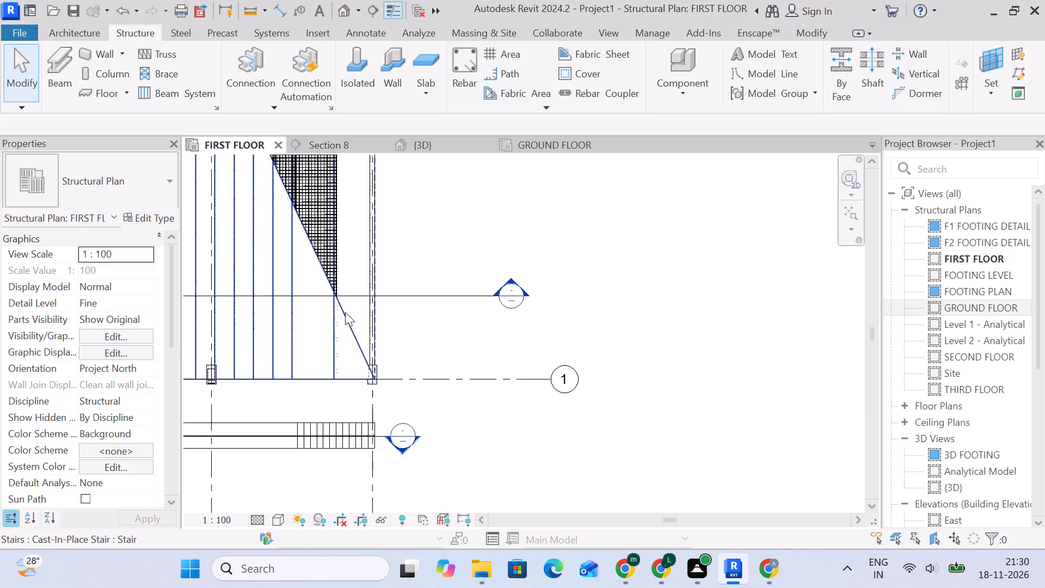
pyautogui.scroll(3, 345, 312)
pyautogui.click(290, 310)
pyautogui.click(374, 299)
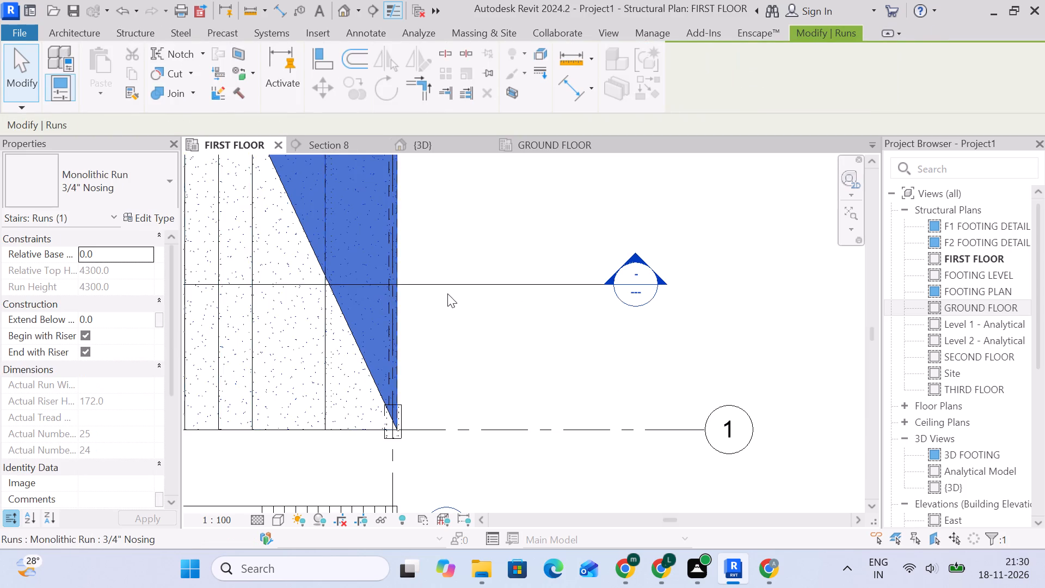
pyautogui.scroll(-10, 448, 292)
pyautogui.moveTo(448, 295); pyautogui.dragTo(445, 427, button='middle')
pyautogui.scroll(2, 442, 247)
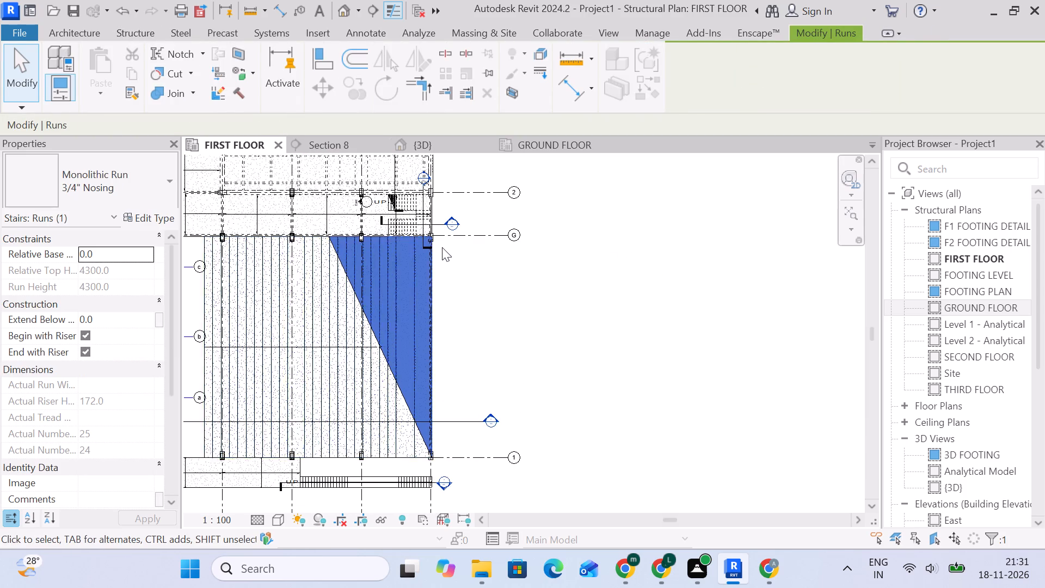
pyautogui.scroll(3, 442, 247)
pyautogui.click(533, 300)
pyautogui.scroll(-5, 401, 263)
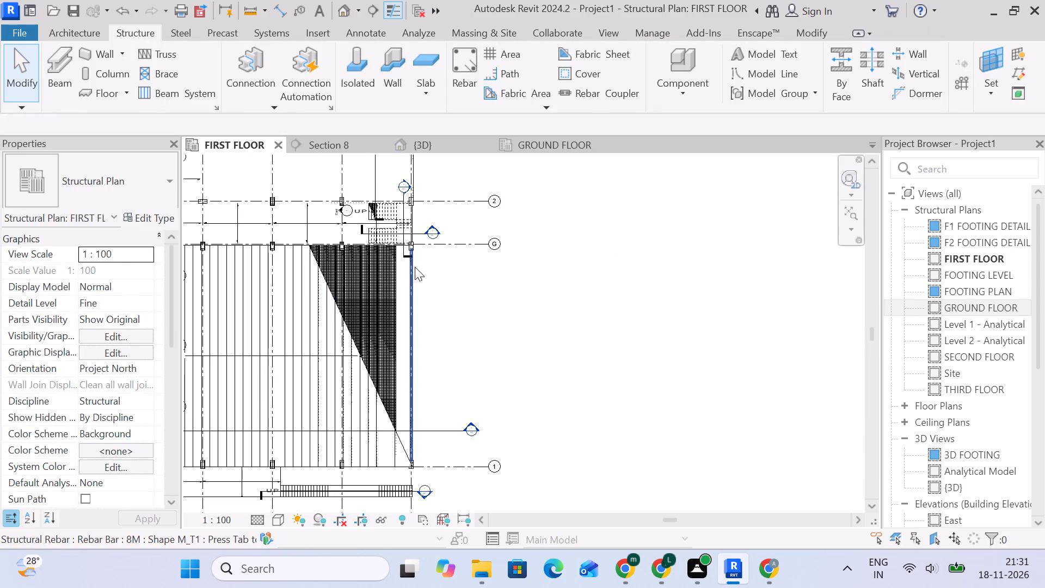
pyautogui.moveTo(415, 267); pyautogui.dragTo(426, 213, button='middle')
pyautogui.scroll(-5, 438, 236)
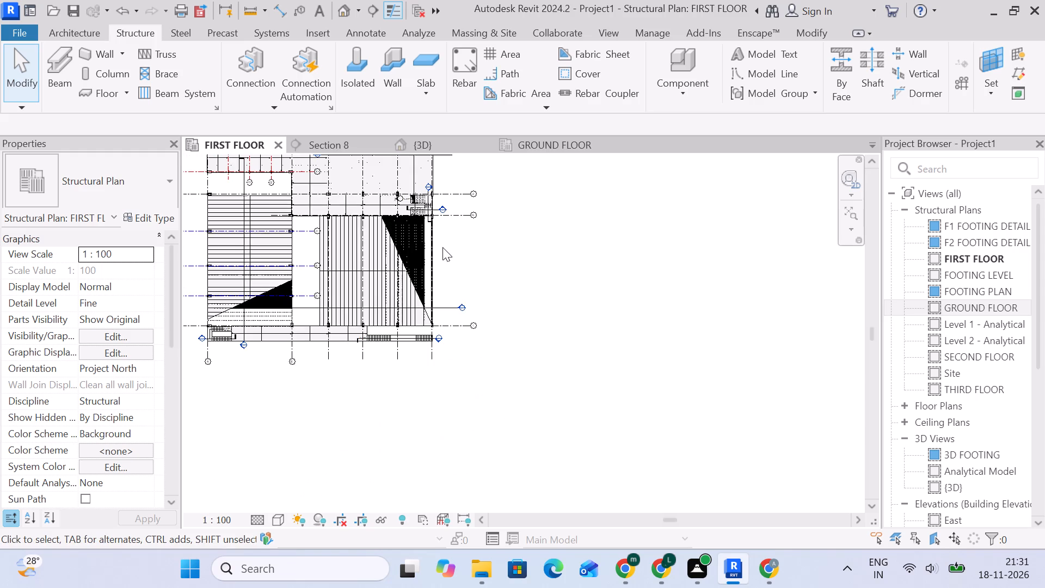
pyautogui.moveTo(444, 253); pyautogui.dragTo(434, 253, button='middle')
pyautogui.scroll(-4, 439, 246)
pyautogui.moveTo(440, 246); pyautogui.dragTo(454, 298, button='middle')
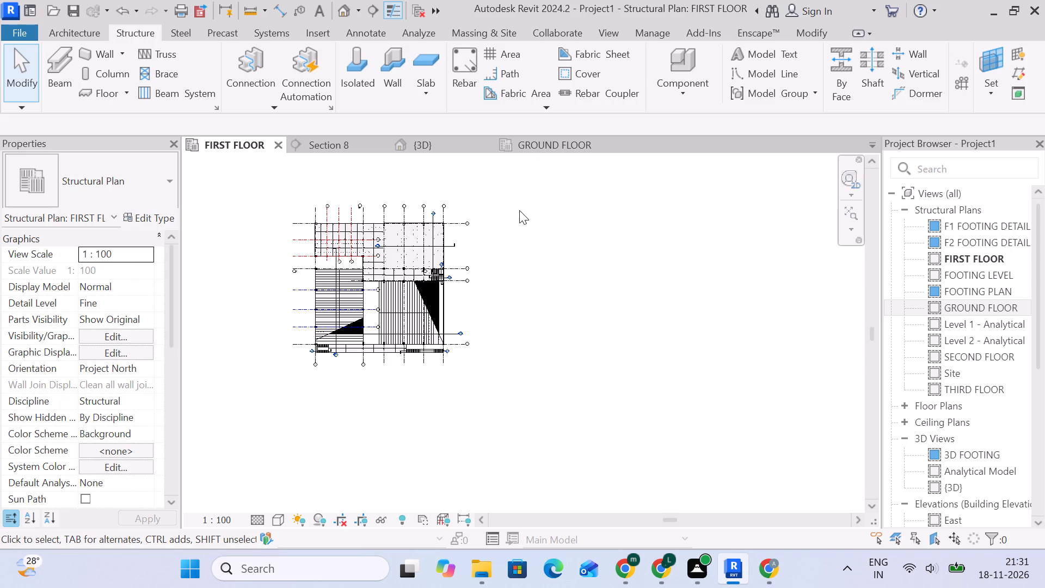
pyautogui.scroll(-2, 551, 191)
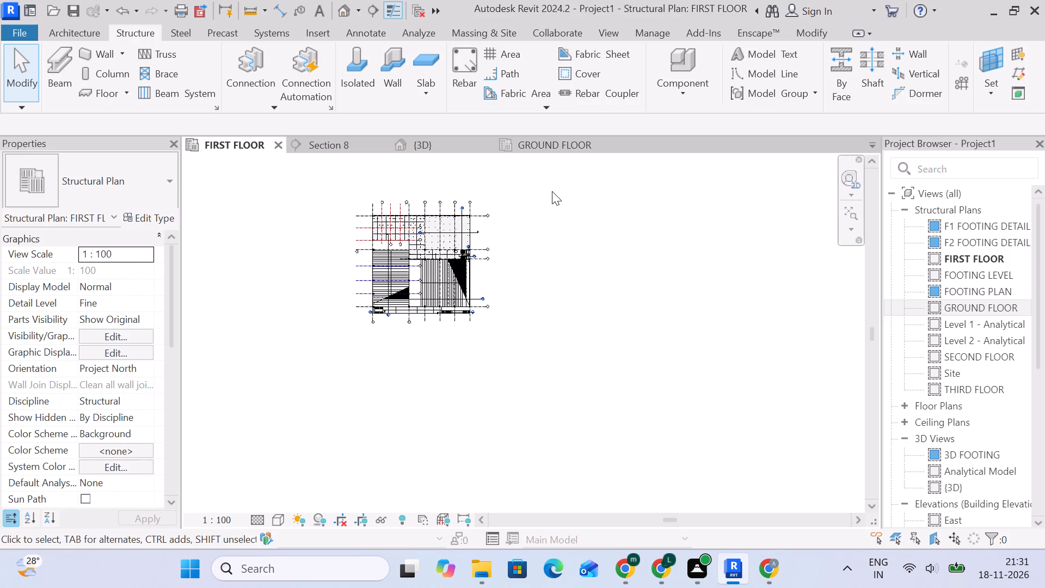
pyautogui.scroll(3, 512, 231)
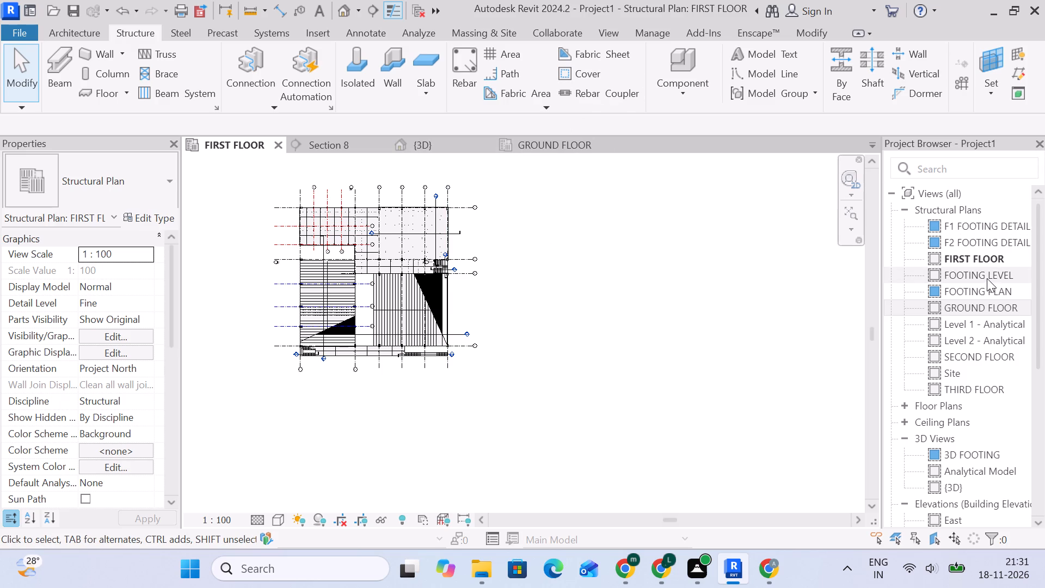
# Open the SECOND FLOOR structural plan and bring the whole building into view.
pyautogui.doubleClick(999, 353)
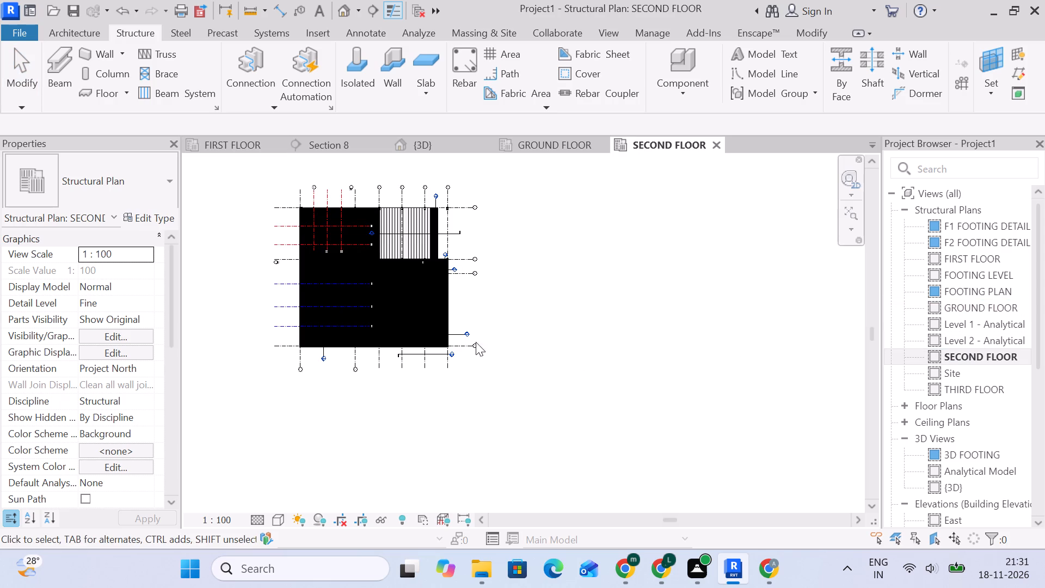
pyautogui.scroll(6, 444, 312)
pyautogui.scroll(5, 432, 230)
pyautogui.scroll(-13, 444, 235)
pyautogui.moveTo(503, 258); pyautogui.dragTo(551, 259, button='middle')
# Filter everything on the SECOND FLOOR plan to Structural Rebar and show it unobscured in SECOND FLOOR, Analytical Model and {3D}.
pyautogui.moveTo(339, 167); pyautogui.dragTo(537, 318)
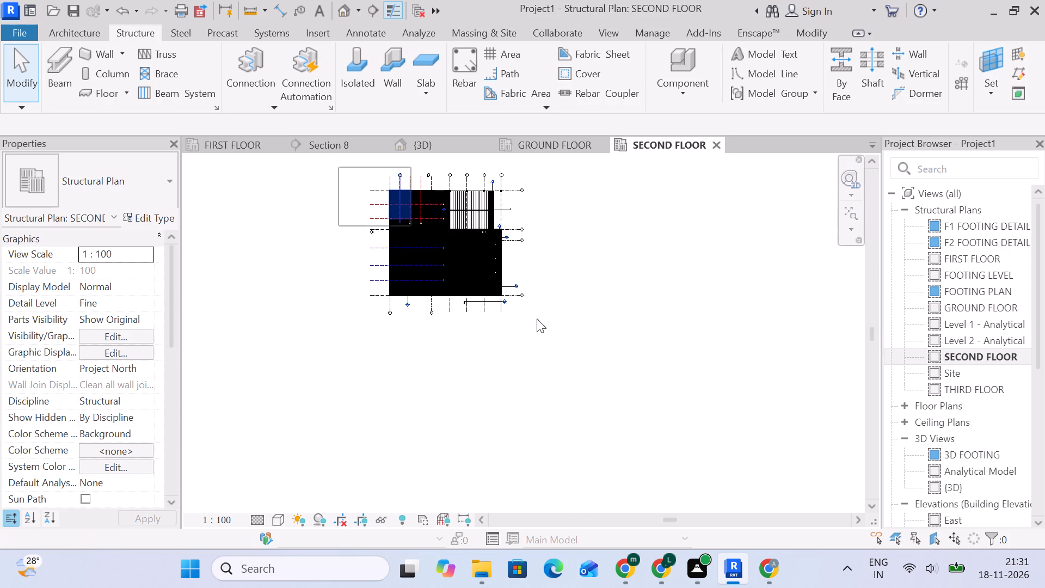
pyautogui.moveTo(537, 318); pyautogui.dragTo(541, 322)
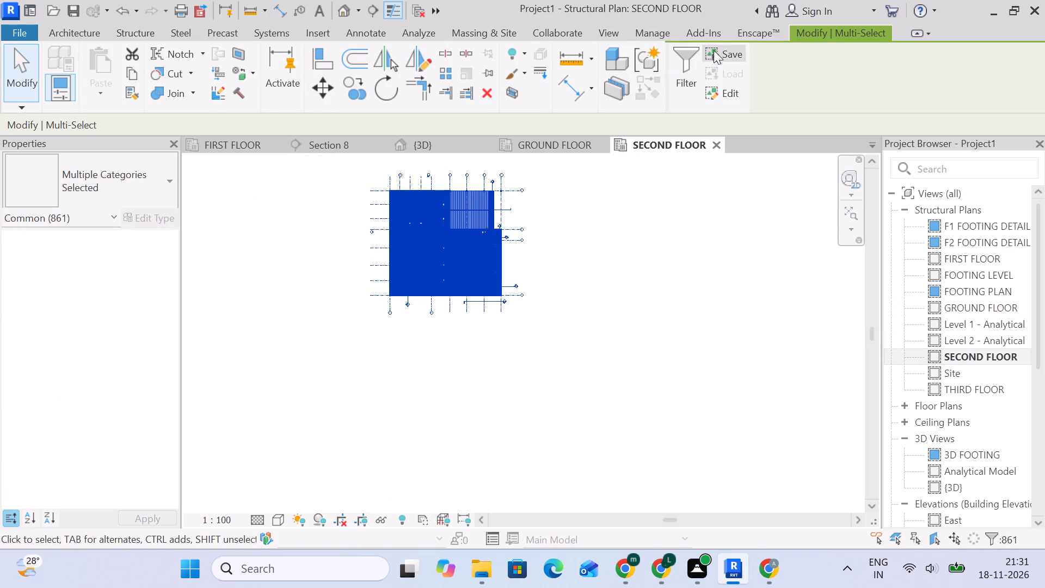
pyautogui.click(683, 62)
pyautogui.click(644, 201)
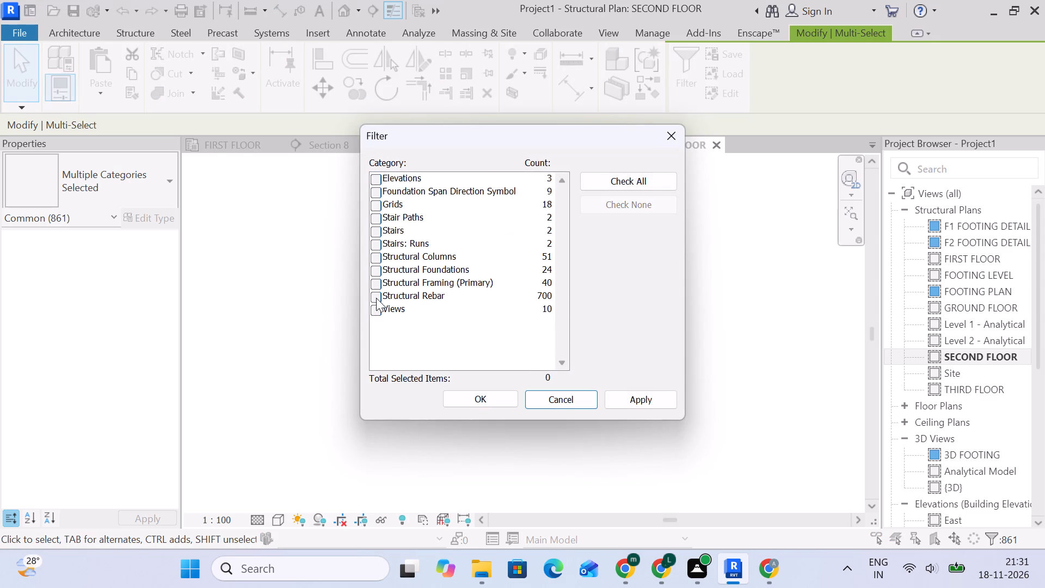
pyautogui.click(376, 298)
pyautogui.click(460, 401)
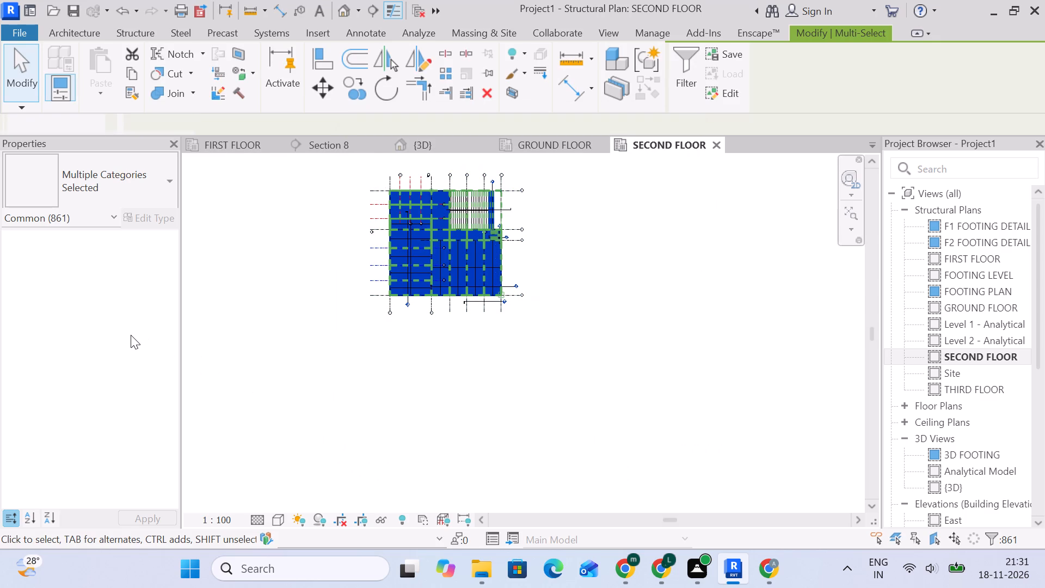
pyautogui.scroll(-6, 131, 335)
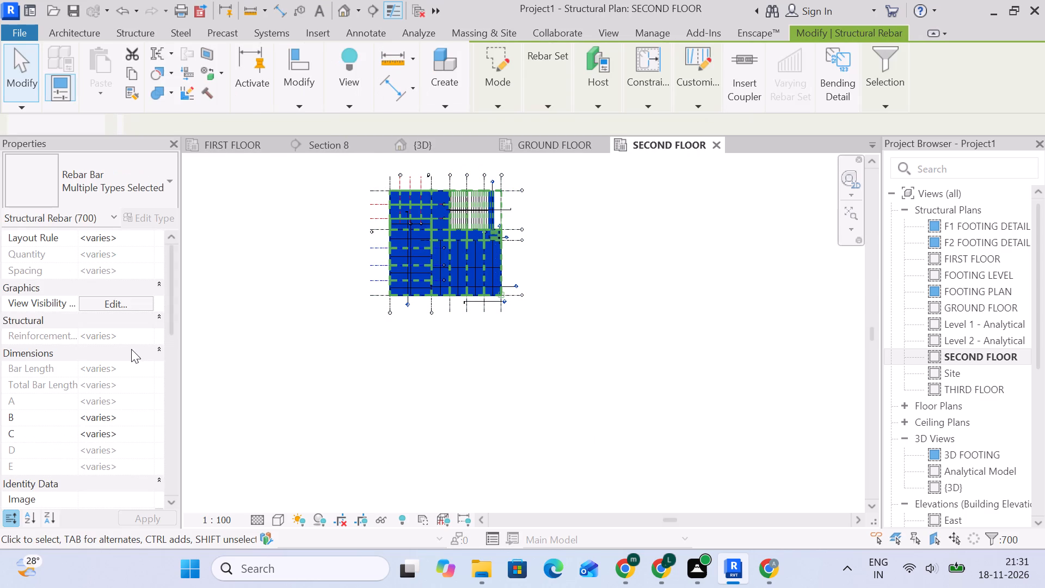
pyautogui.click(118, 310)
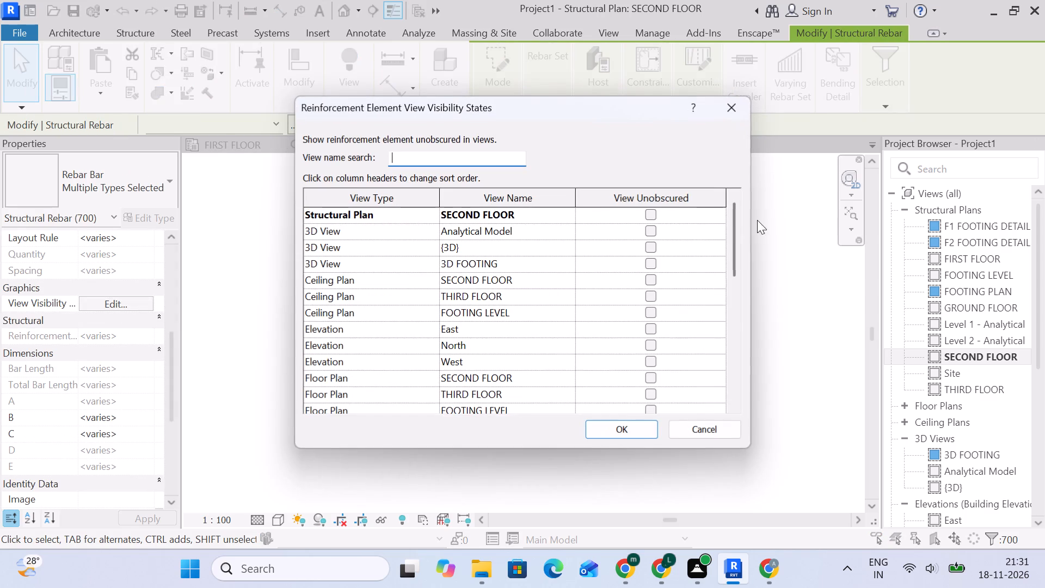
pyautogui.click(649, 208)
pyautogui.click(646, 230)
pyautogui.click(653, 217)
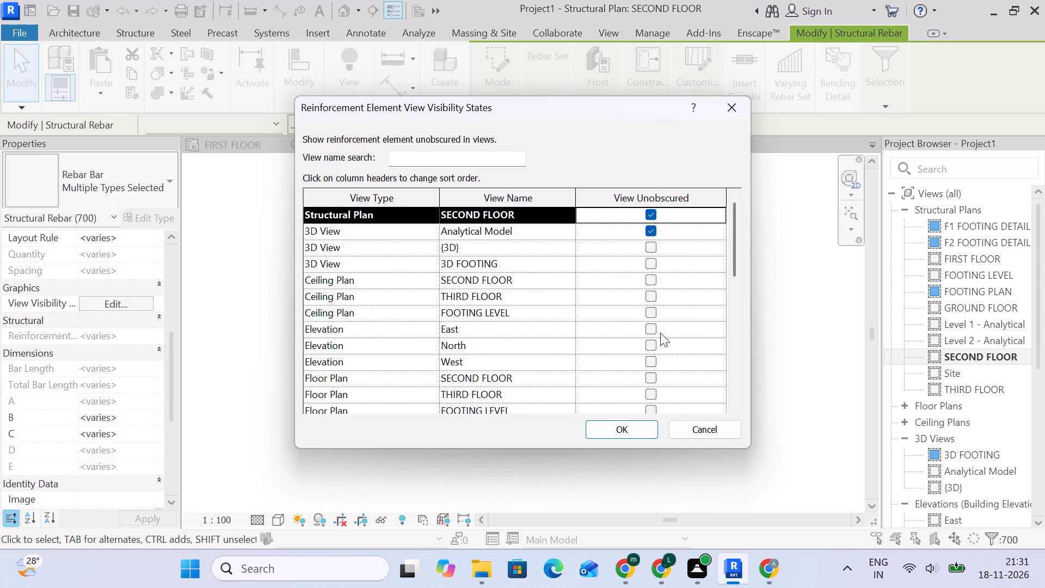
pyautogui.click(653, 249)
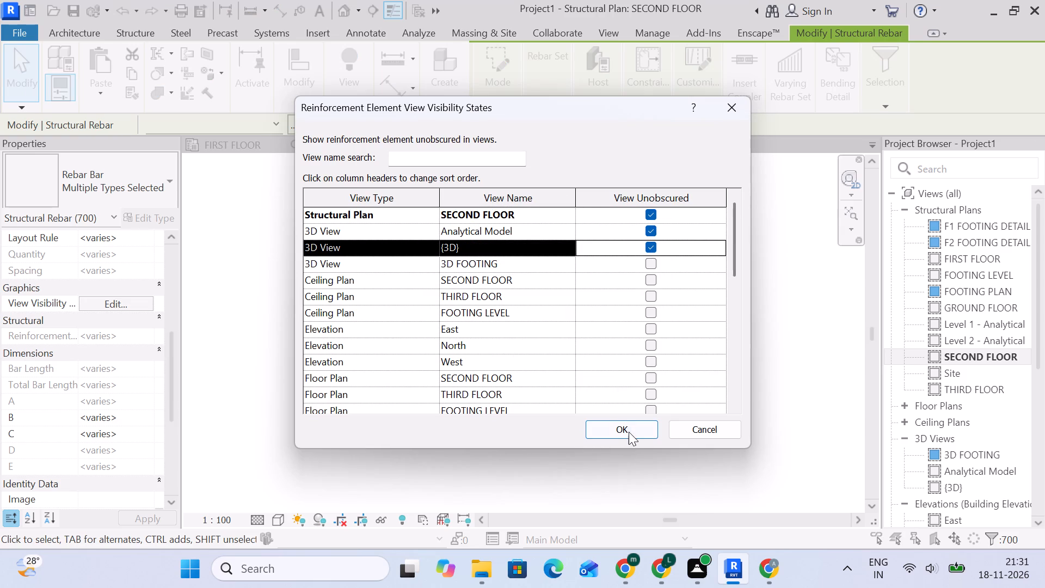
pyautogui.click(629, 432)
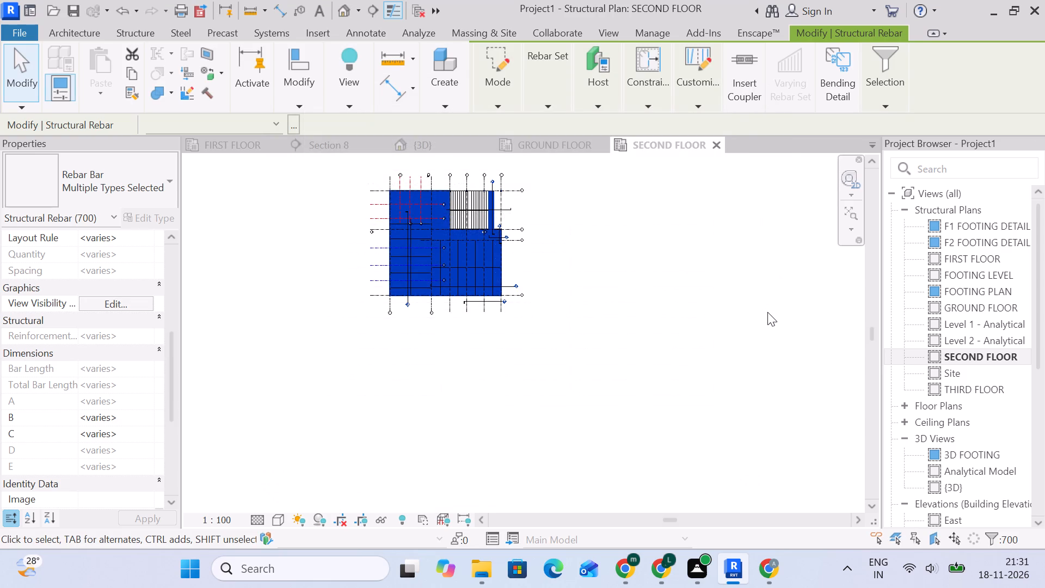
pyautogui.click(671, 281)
# Filter the SECOND FLOOR plan selection to Structural Rebar and turn off View Unobscured for SECOND FLOOR, Analytical Model and {3D}.
pyautogui.moveTo(354, 164); pyautogui.dragTo(481, 302)
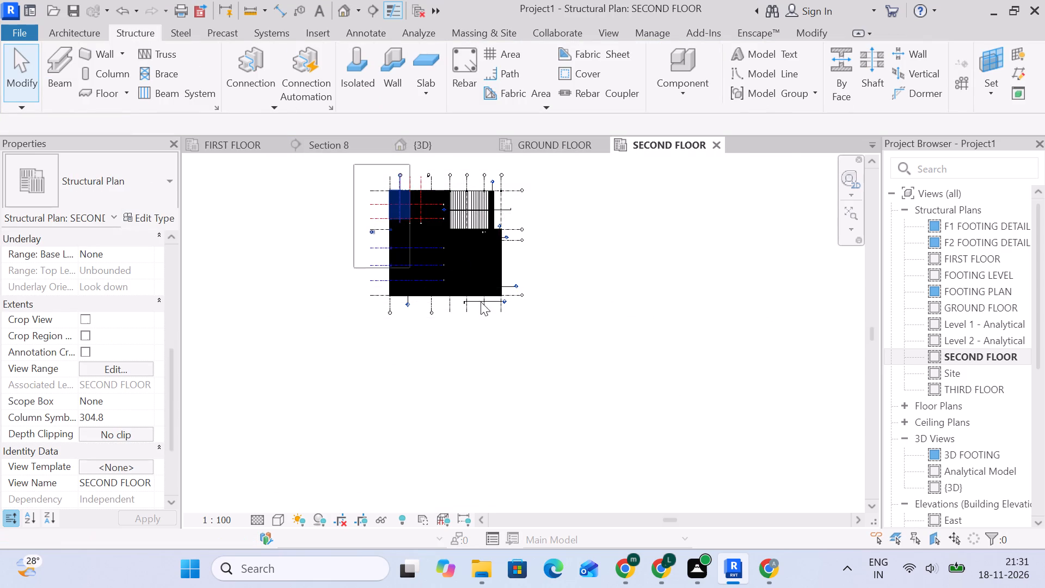
pyautogui.moveTo(481, 302); pyautogui.dragTo(533, 322)
pyautogui.click(690, 55)
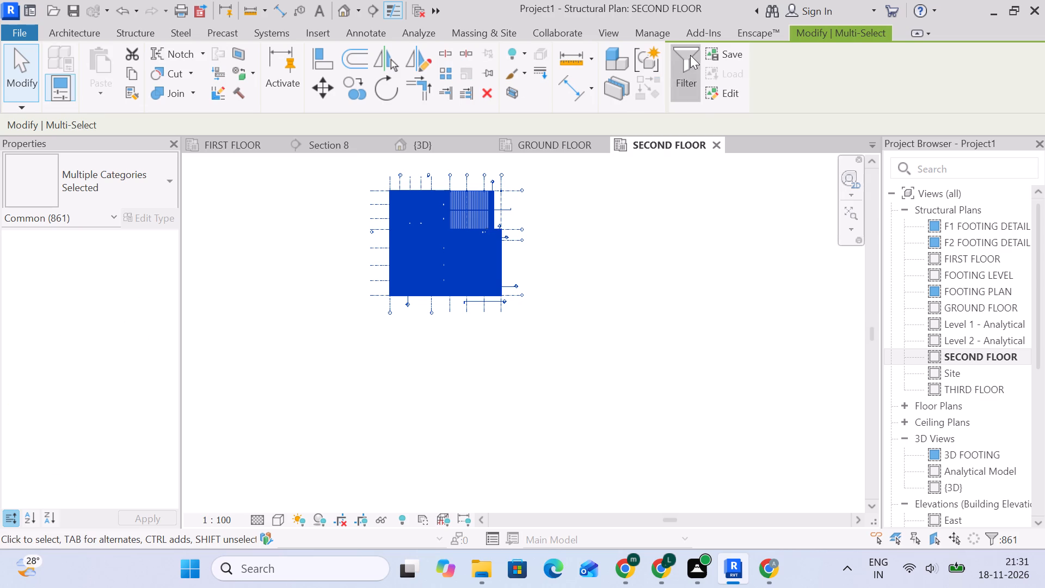
pyautogui.click(653, 202)
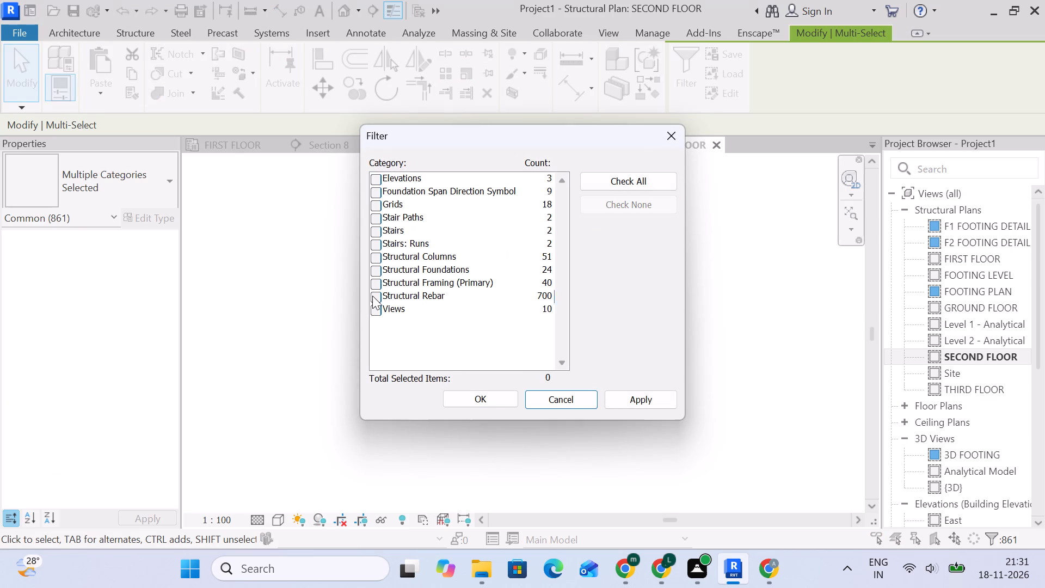
pyautogui.click(372, 296)
pyautogui.click(475, 393)
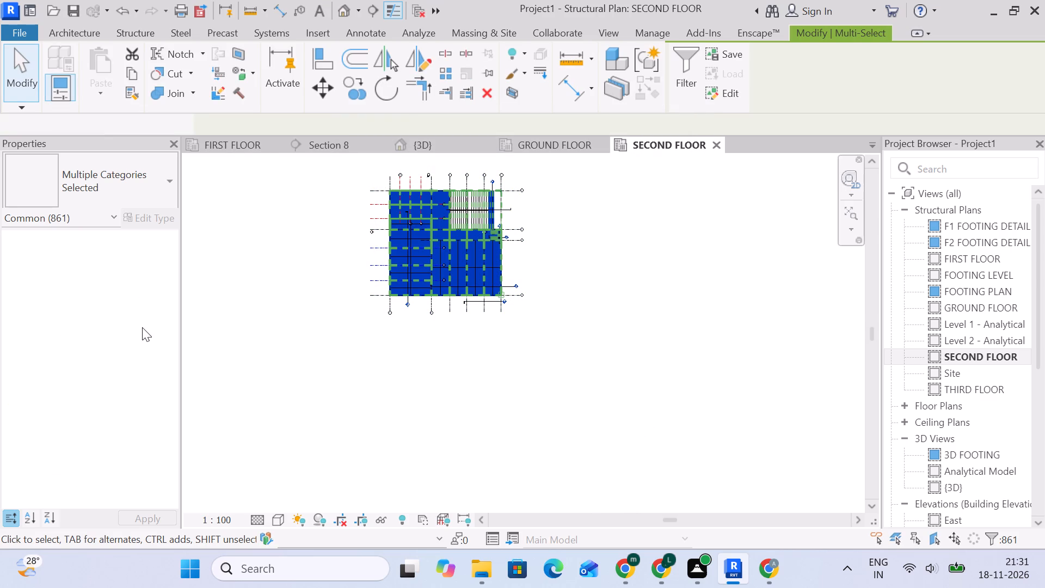
pyautogui.scroll(-5, 142, 327)
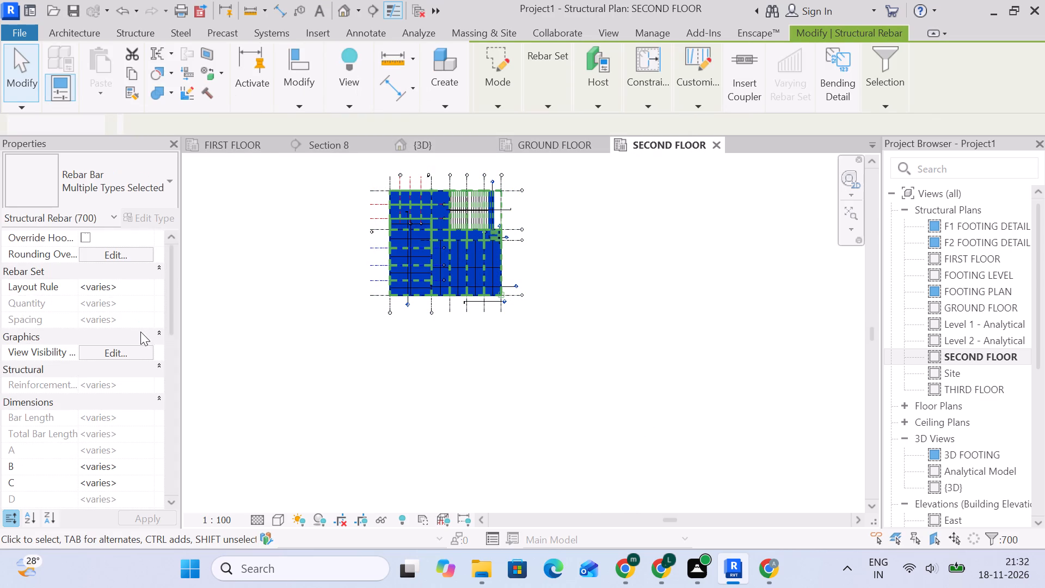
pyautogui.click(126, 352)
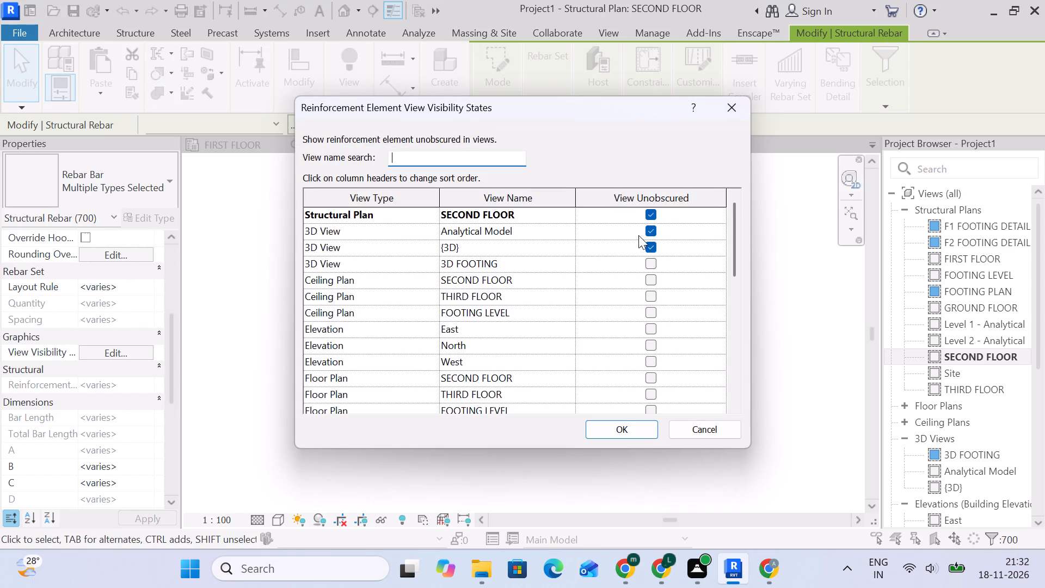
pyautogui.click(647, 212)
pyautogui.click(653, 234)
pyautogui.click(653, 248)
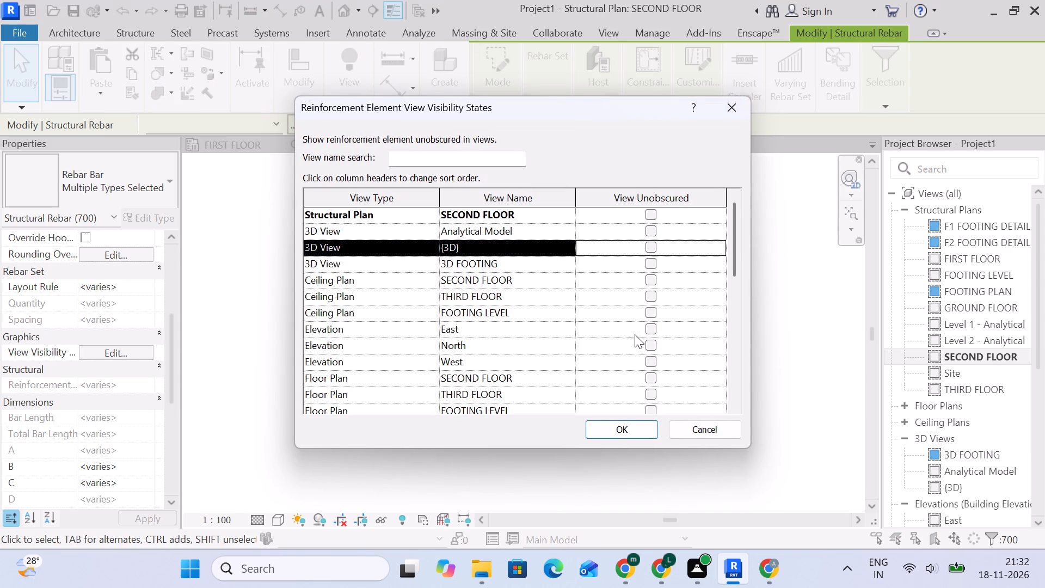
pyautogui.click(616, 425)
pyautogui.click(649, 289)
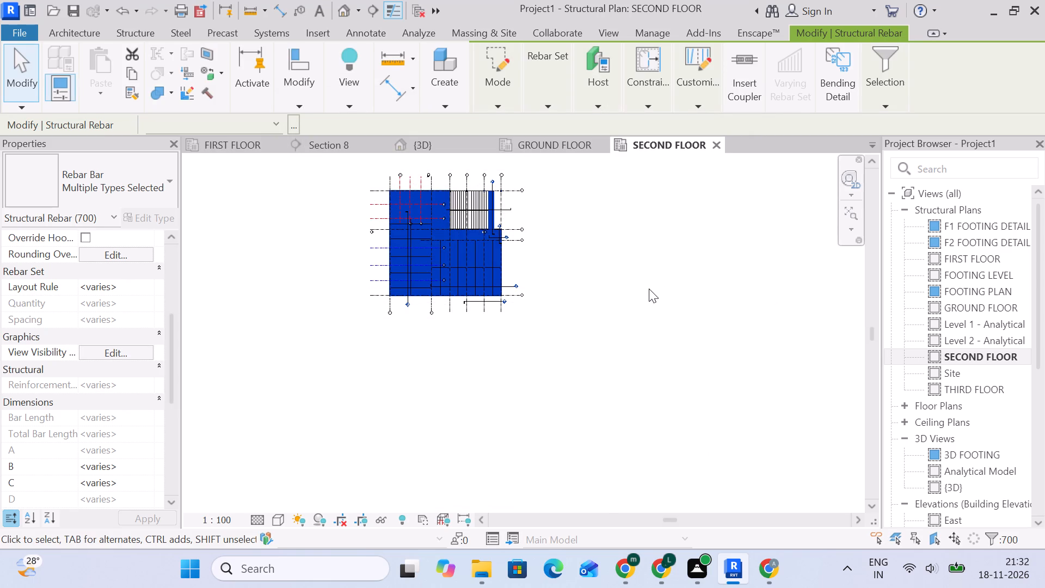
# Examine the SECOND FLOOR slab and rebar between grids G and 1, checking the 9" Foundation Slab in the bay between grids E and F.
pyautogui.scroll(7, 489, 262)
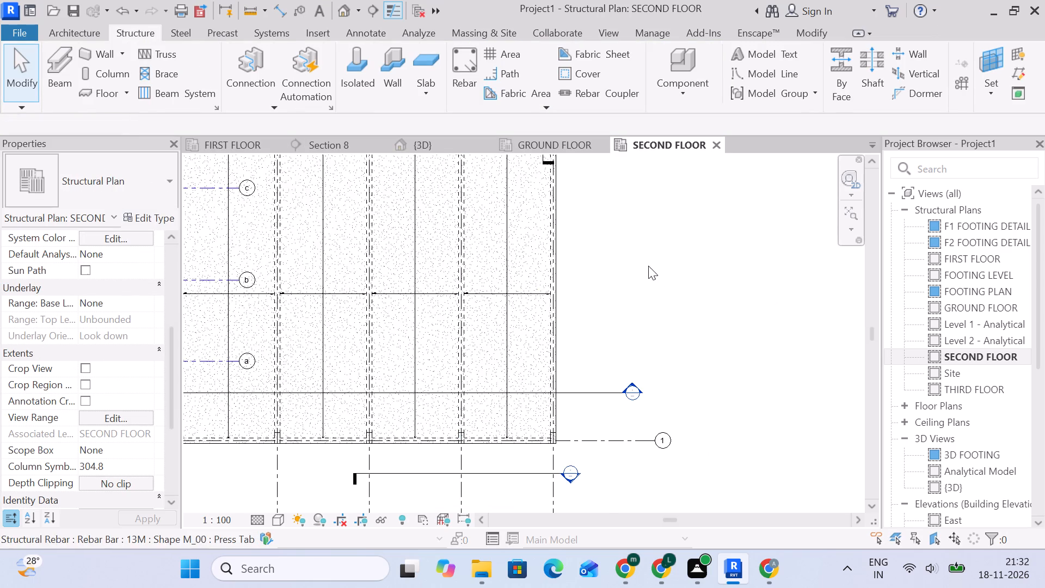
pyautogui.moveTo(648, 266); pyautogui.dragTo(605, 298, button='middle')
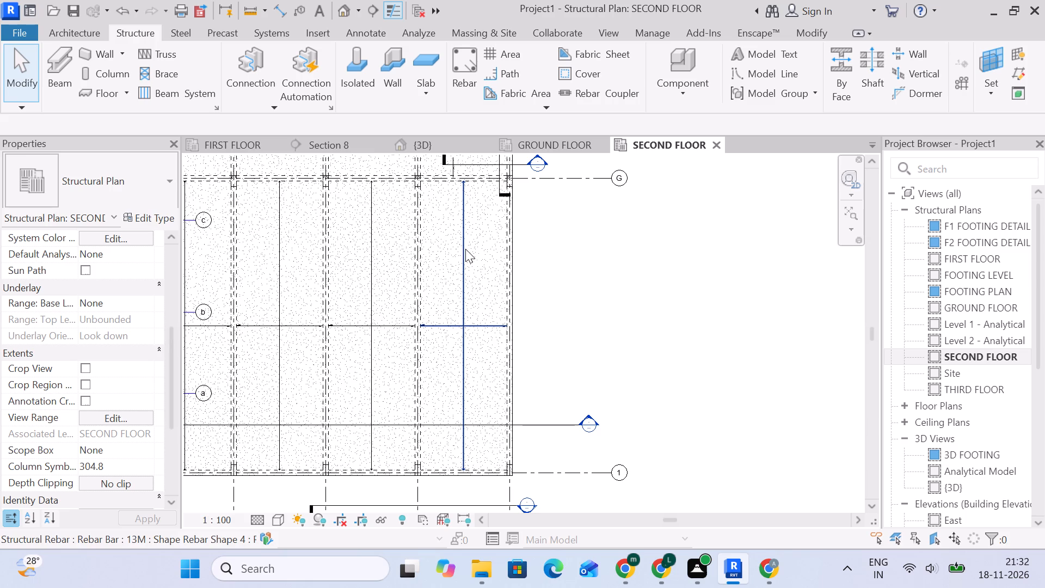
pyautogui.scroll(-3, 470, 253)
pyautogui.scroll(4, 471, 254)
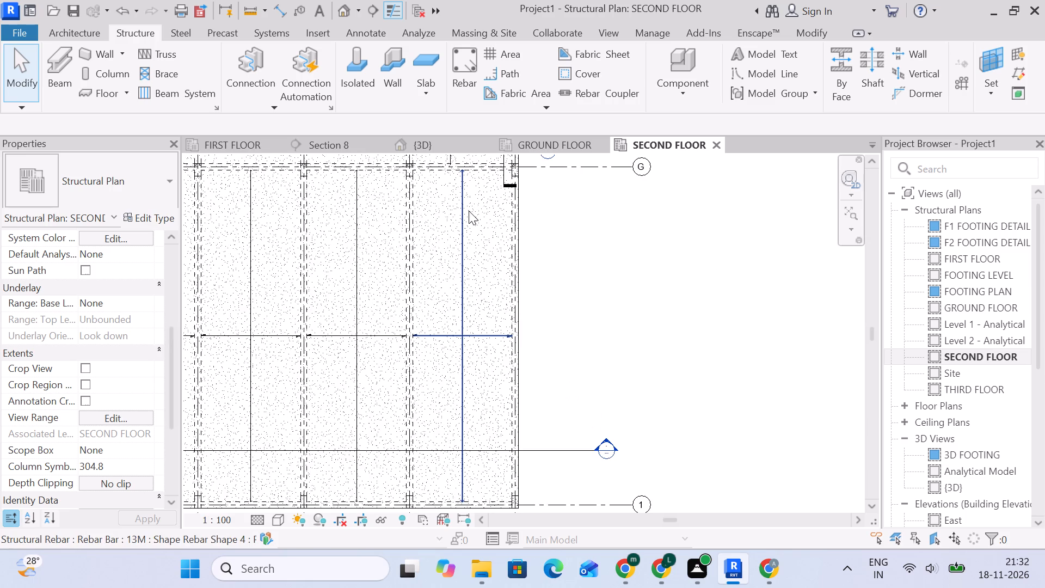
pyautogui.scroll(13, 469, 211)
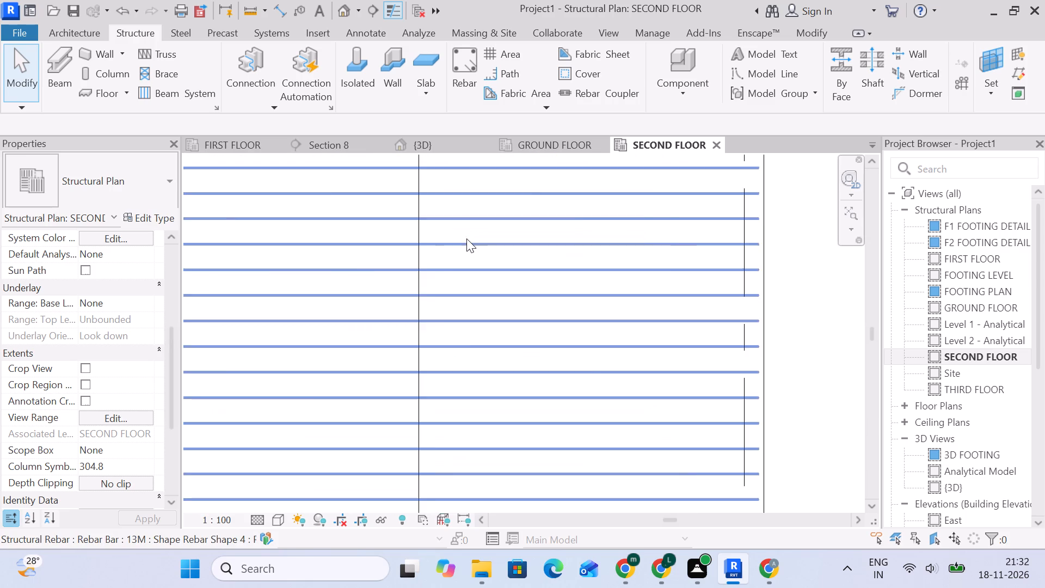
pyautogui.scroll(1, 466, 238)
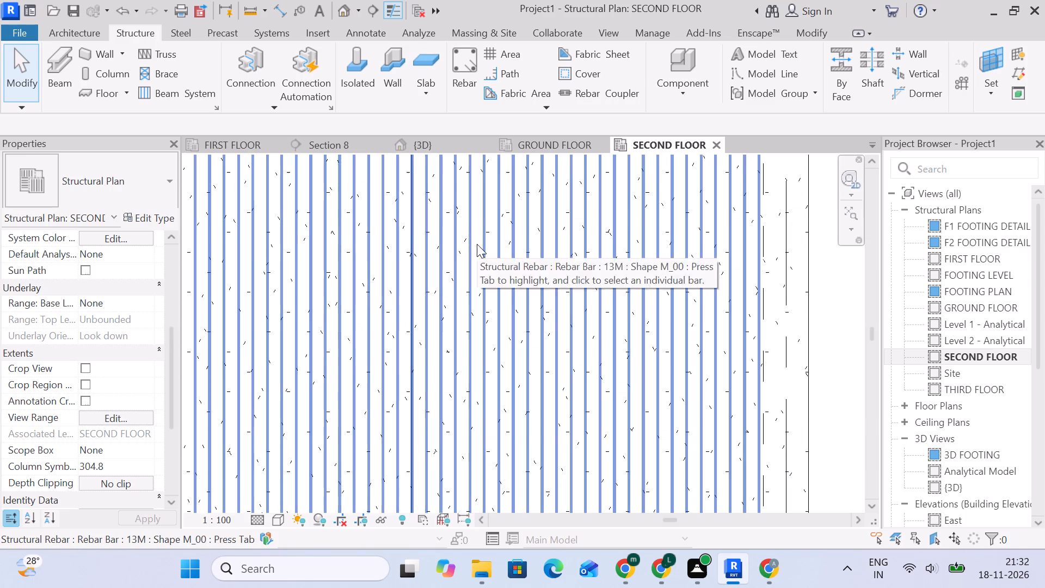
pyautogui.scroll(12, 477, 244)
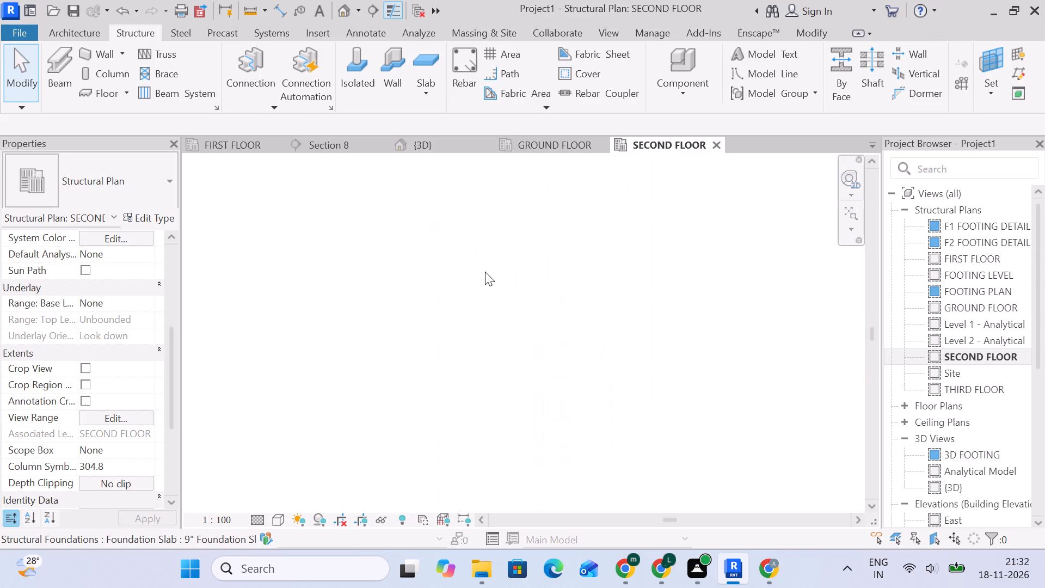
pyautogui.click(485, 272)
pyautogui.scroll(-20, 502, 271)
pyautogui.scroll(-5, 502, 271)
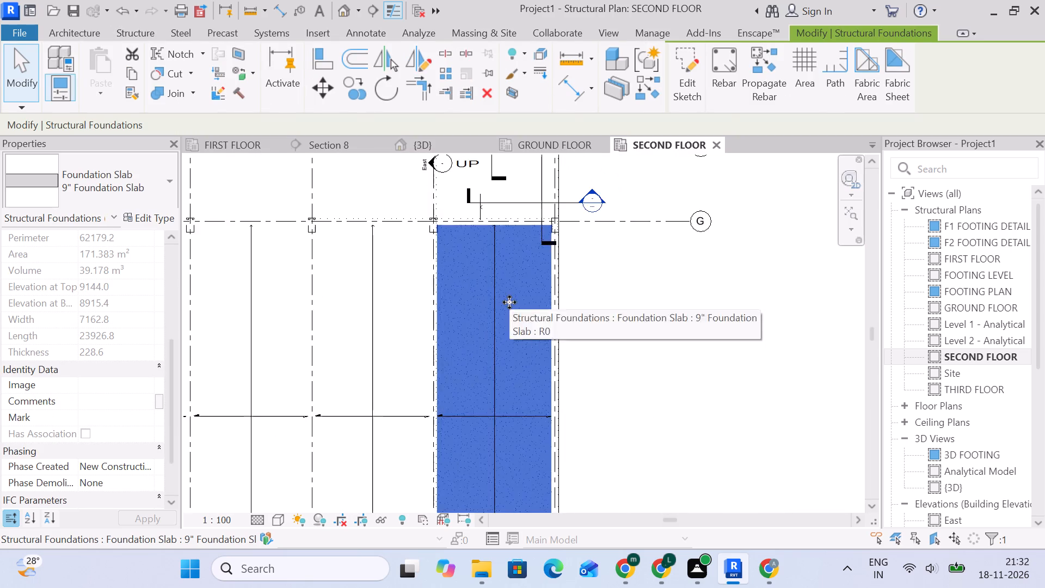
pyautogui.scroll(-10, 509, 302)
pyautogui.moveTo(564, 337); pyautogui.dragTo(574, 256, button='middle')
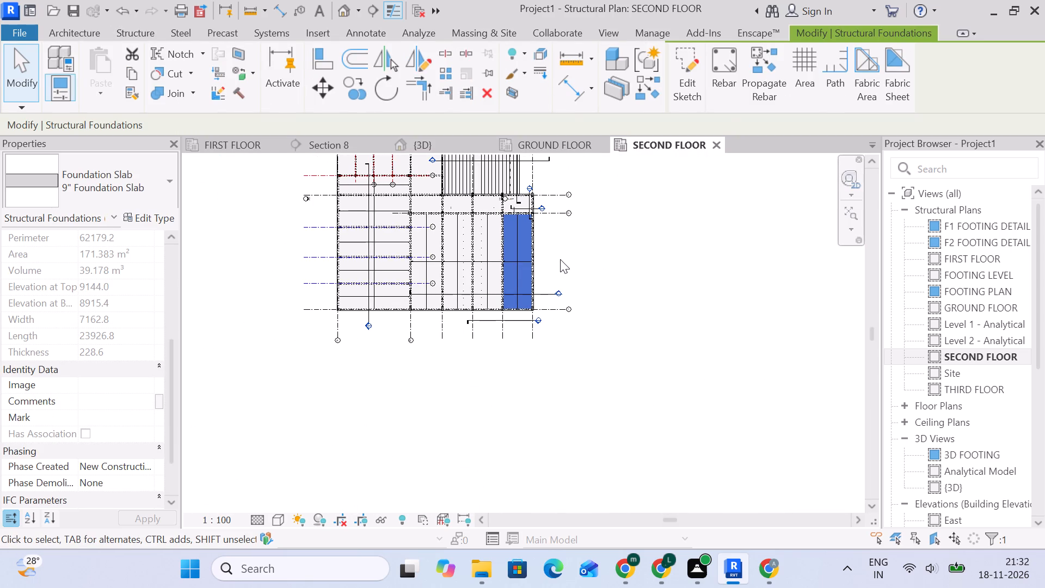
pyautogui.click(562, 241)
# Move Section 5 across the slab bay between grids G and 1, extend its line past grid F, and reduce its far clip to about 1391.9.
pyautogui.scroll(9, 521, 189)
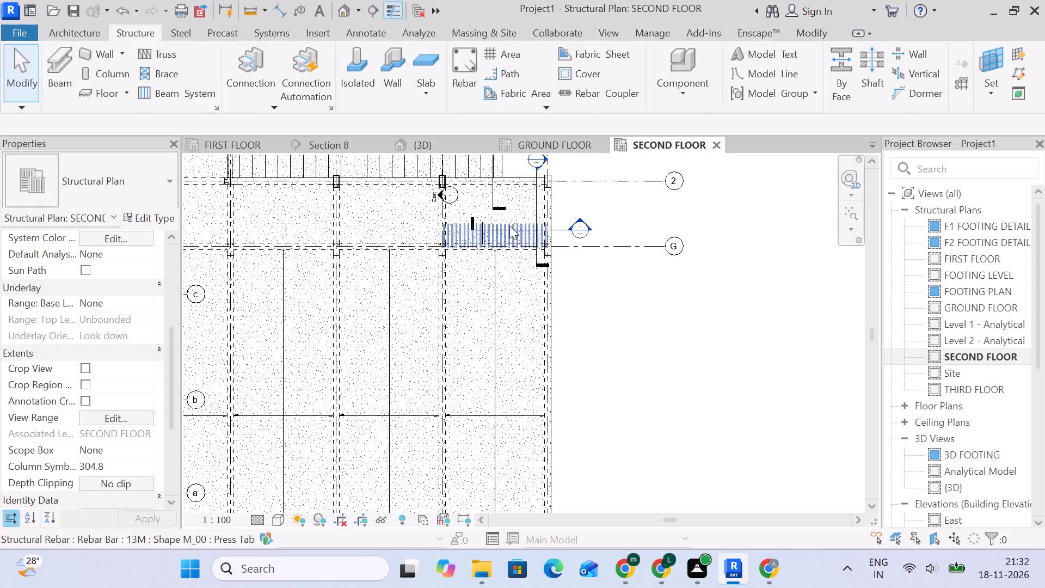
pyautogui.click(557, 228)
pyautogui.scroll(-1, 557, 228)
pyautogui.scroll(3, 558, 228)
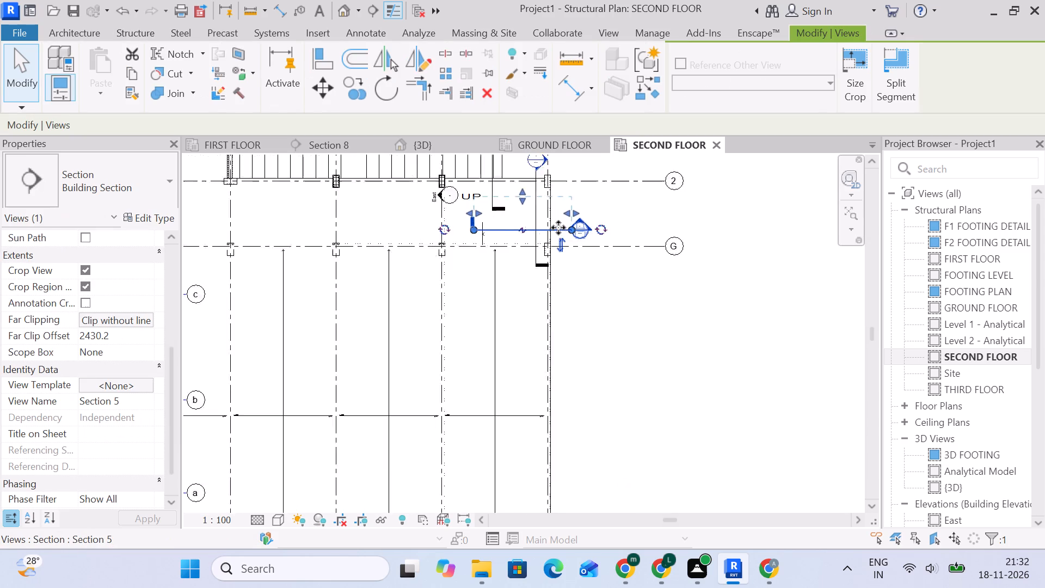
pyautogui.moveTo(558, 228); pyautogui.dragTo(520, 381)
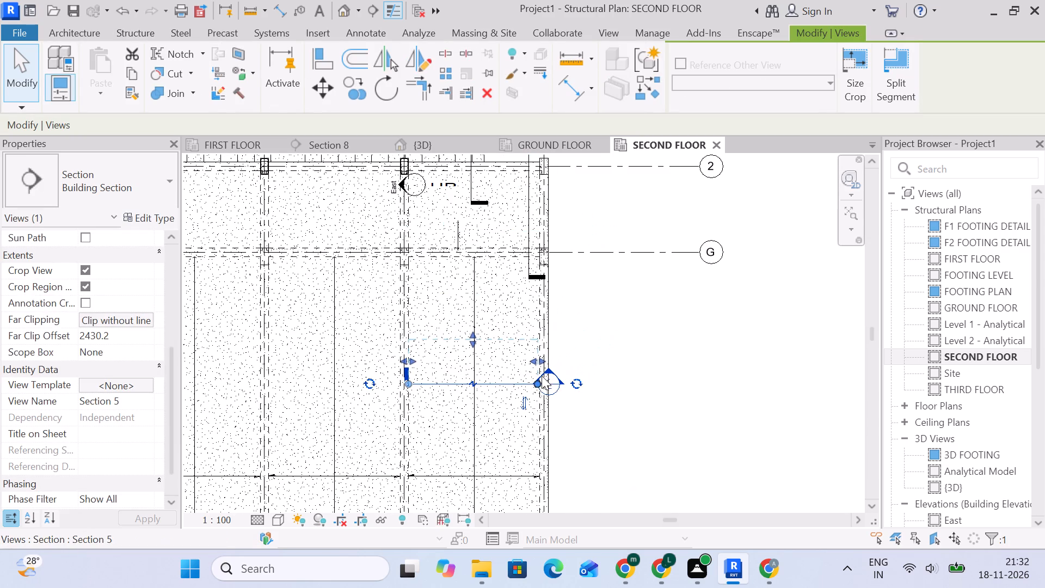
pyautogui.moveTo(536, 381); pyautogui.dragTo(582, 390)
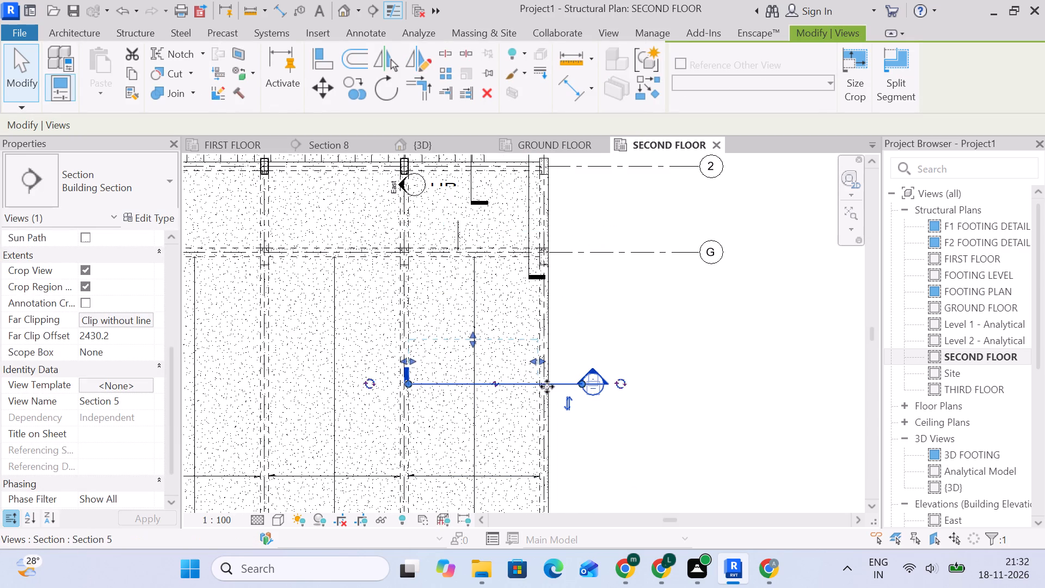
pyautogui.moveTo(559, 386); pyautogui.dragTo(537, 387)
pyautogui.moveTo(520, 360); pyautogui.dragTo(558, 364)
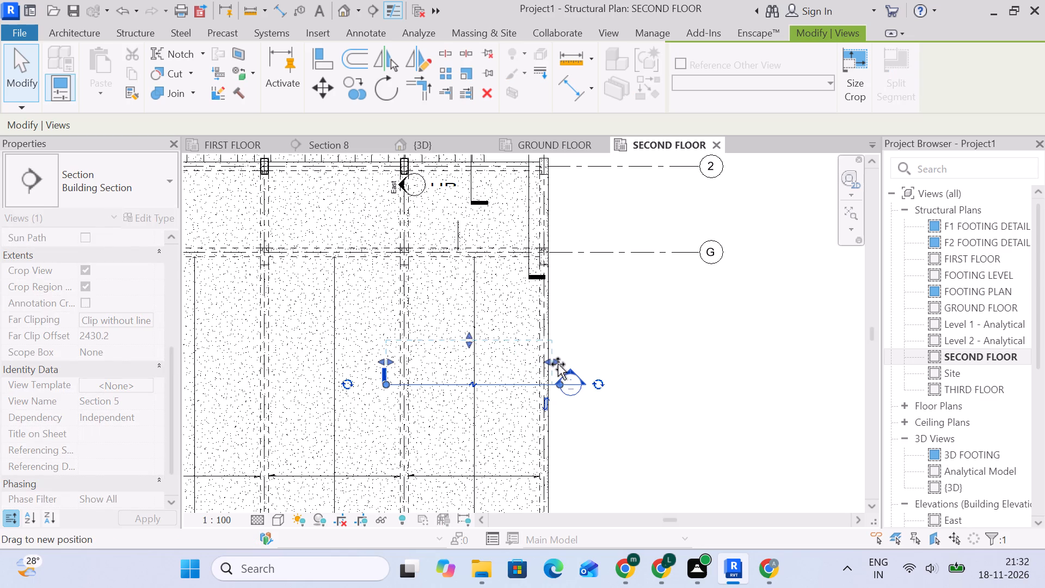
pyautogui.moveTo(558, 364); pyautogui.dragTo(560, 365)
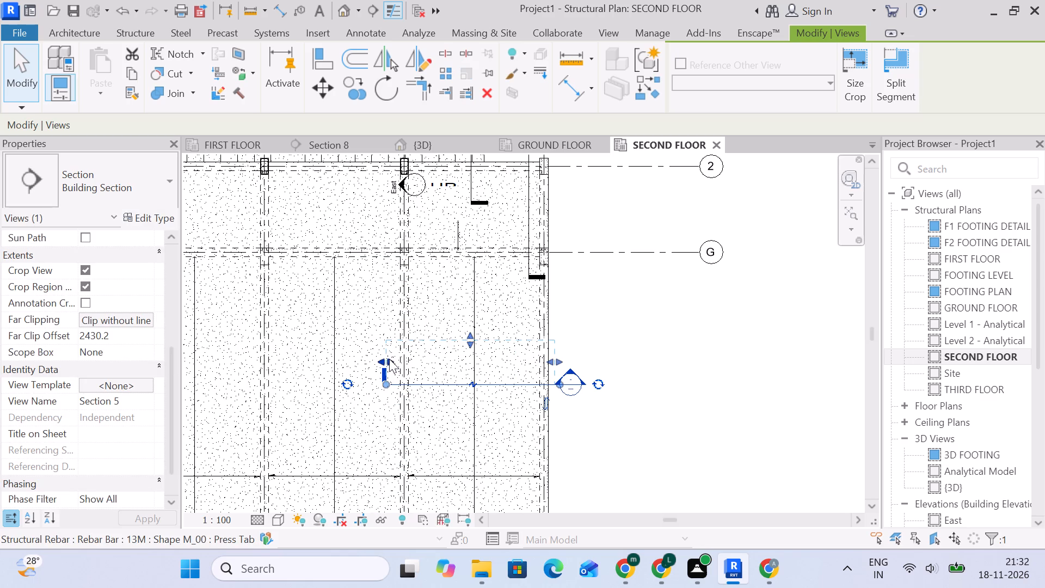
pyautogui.moveTo(389, 359); pyautogui.dragTo(395, 360)
pyautogui.moveTo(473, 342); pyautogui.dragTo(475, 351)
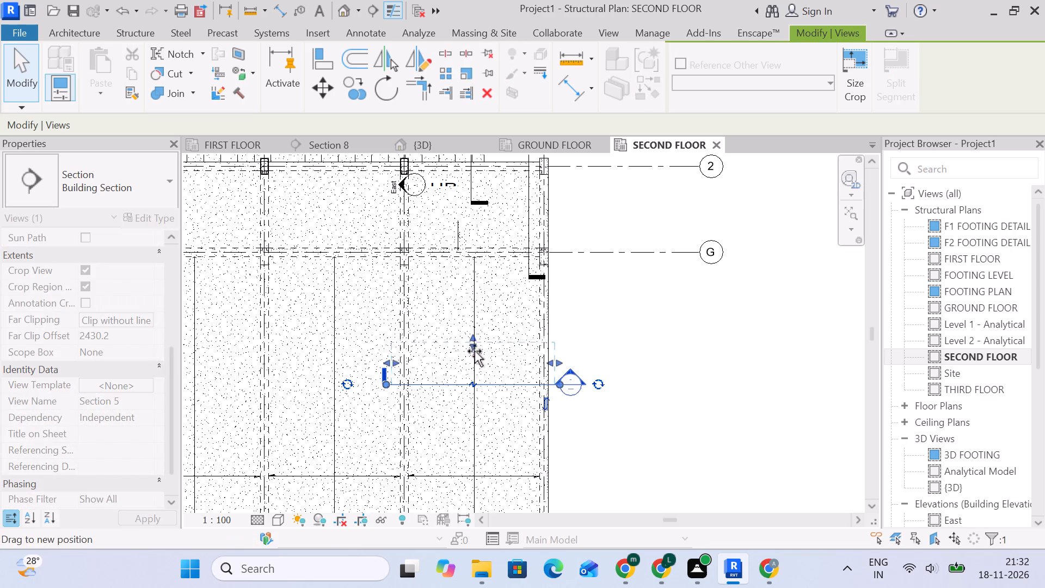
pyautogui.moveTo(475, 351); pyautogui.dragTo(477, 362)
# Open the Section 5 view and examine the SECOND FLOOR slab and beams and the stepped FIRST FLOOR slabs.
pyautogui.moveTo(630, 331); pyautogui.dragTo(646, 307, button='middle')
pyautogui.rightClick(647, 304)
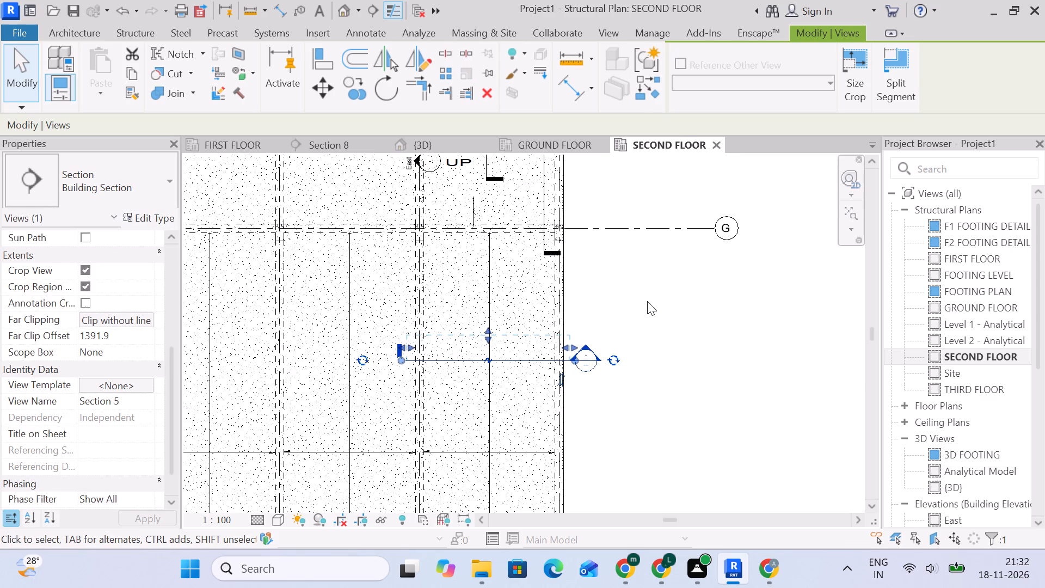
pyautogui.click(731, 139)
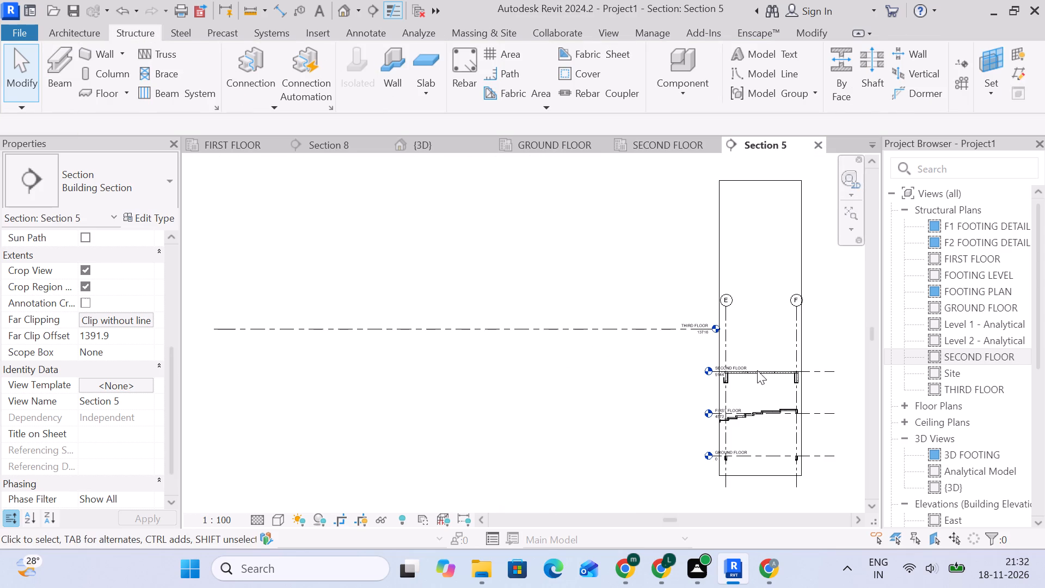
pyautogui.moveTo(759, 369); pyautogui.dragTo(515, 260, button='middle')
pyautogui.scroll(10, 528, 266)
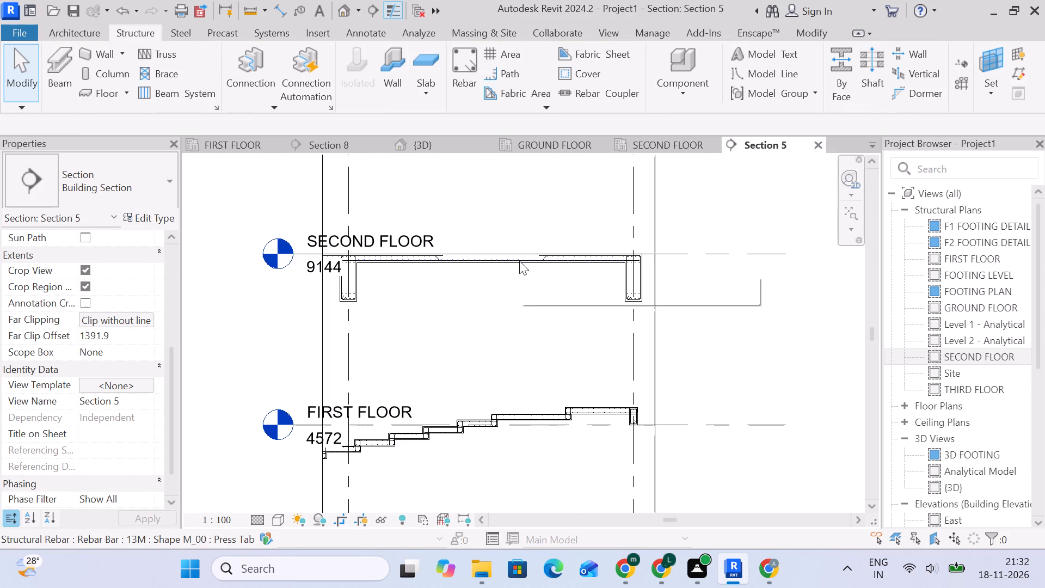
pyautogui.scroll(4, 517, 261)
pyautogui.scroll(-3, 517, 261)
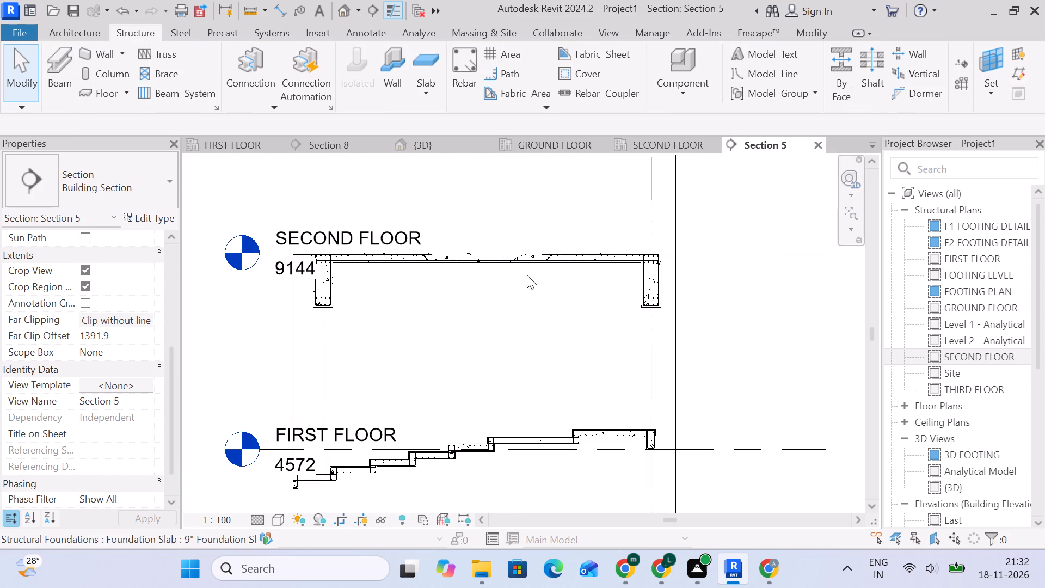
pyautogui.moveTo(535, 289); pyautogui.dragTo(537, 223, button='middle')
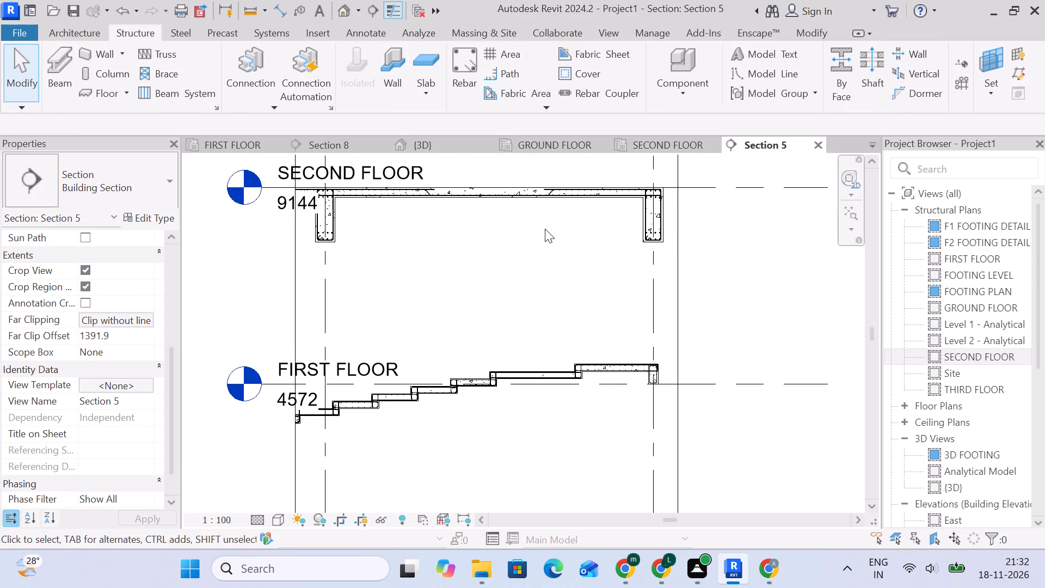
pyautogui.scroll(-3, 564, 237)
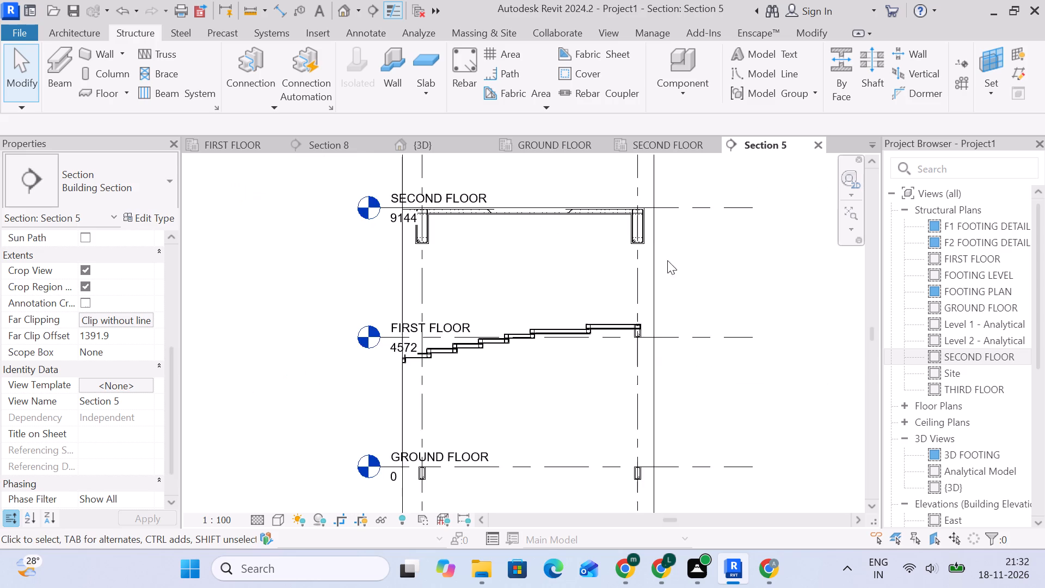
# Widen Section 5's crop region well beyond grid F, lower its top edge to just above THIRD FLOOR, and return to the SECOND FLOOR plan.
pyautogui.moveTo(667, 260); pyautogui.dragTo(434, 240, button='middle')
pyautogui.click(427, 242)
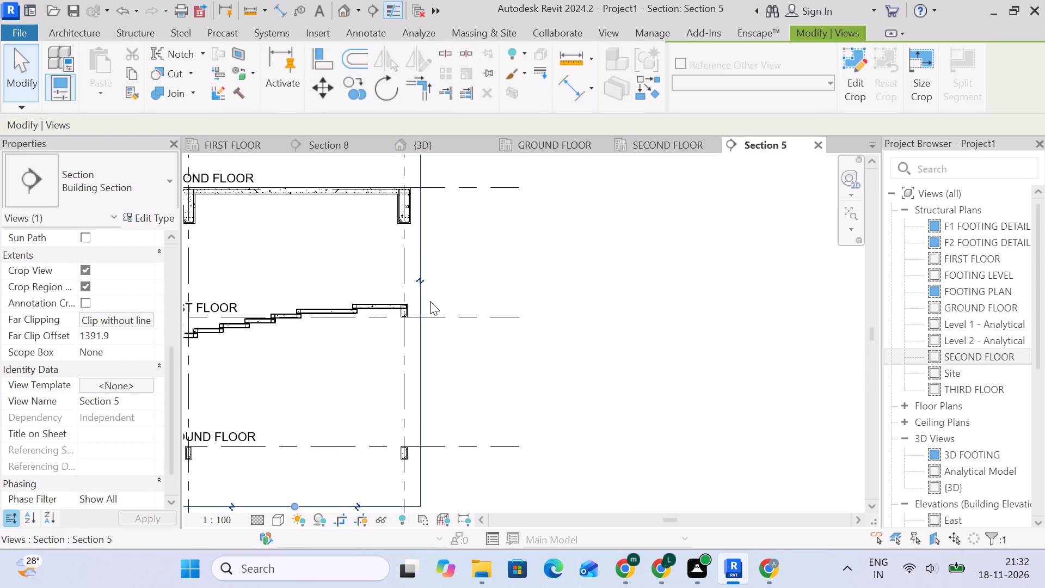
pyautogui.scroll(-5, 430, 301)
pyautogui.moveTo(425, 180); pyautogui.dragTo(613, 186)
pyautogui.scroll(-3, 596, 229)
pyautogui.moveTo(583, 236); pyautogui.dragTo(554, 308, button='middle')
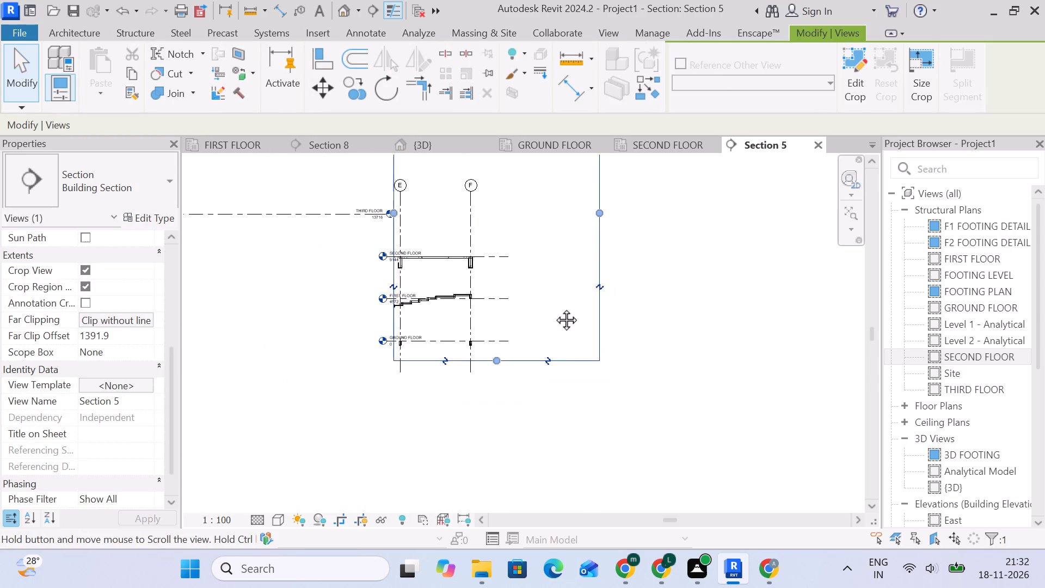
pyautogui.moveTo(554, 308); pyautogui.dragTo(535, 352, button='middle')
pyautogui.moveTo(452, 163); pyautogui.dragTo(466, 292)
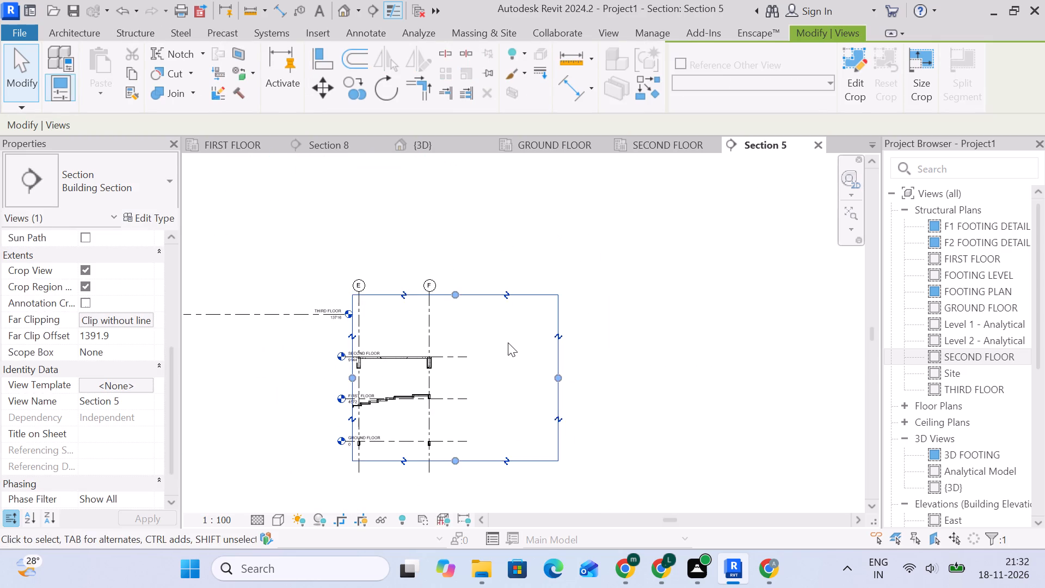
pyautogui.moveTo(508, 343); pyautogui.dragTo(537, 204, button='middle')
pyautogui.scroll(3, 605, 241)
pyautogui.moveTo(579, 234); pyautogui.dragTo(543, 234)
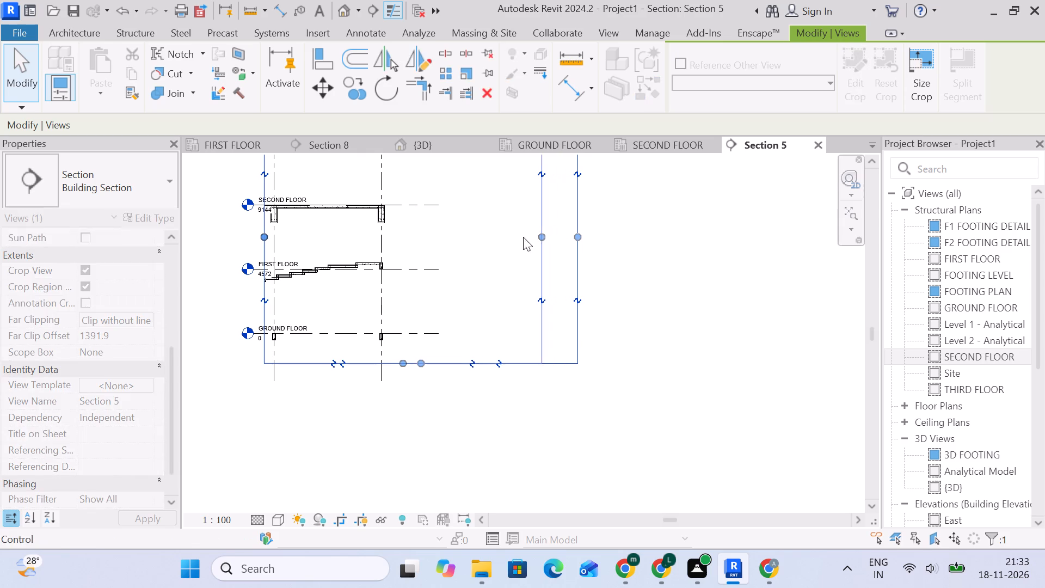
pyautogui.click(423, 146)
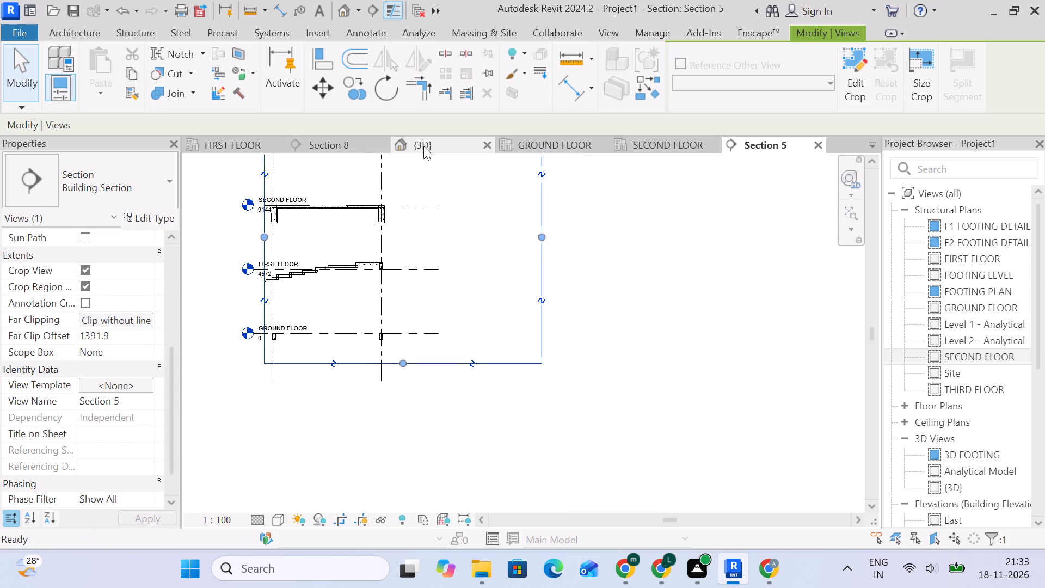
pyautogui.click(669, 151)
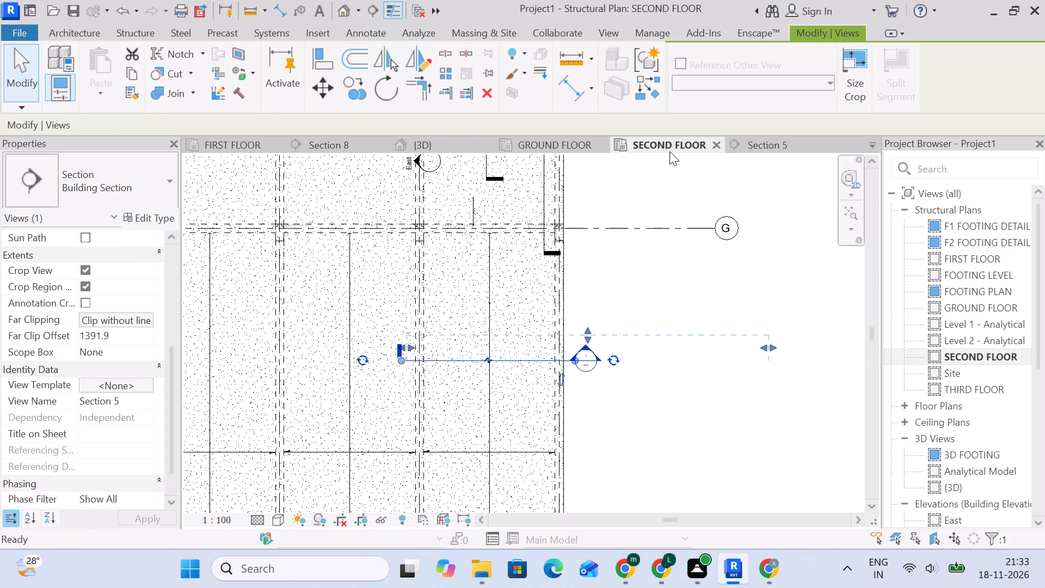
# Check Section 5's extents on the SECOND FLOOR plan and examine its section view from GROUND FLOOR up to THIRD FLOOR.
pyautogui.scroll(-4, 616, 265)
pyautogui.moveTo(620, 268); pyautogui.dragTo(514, 209, button='middle')
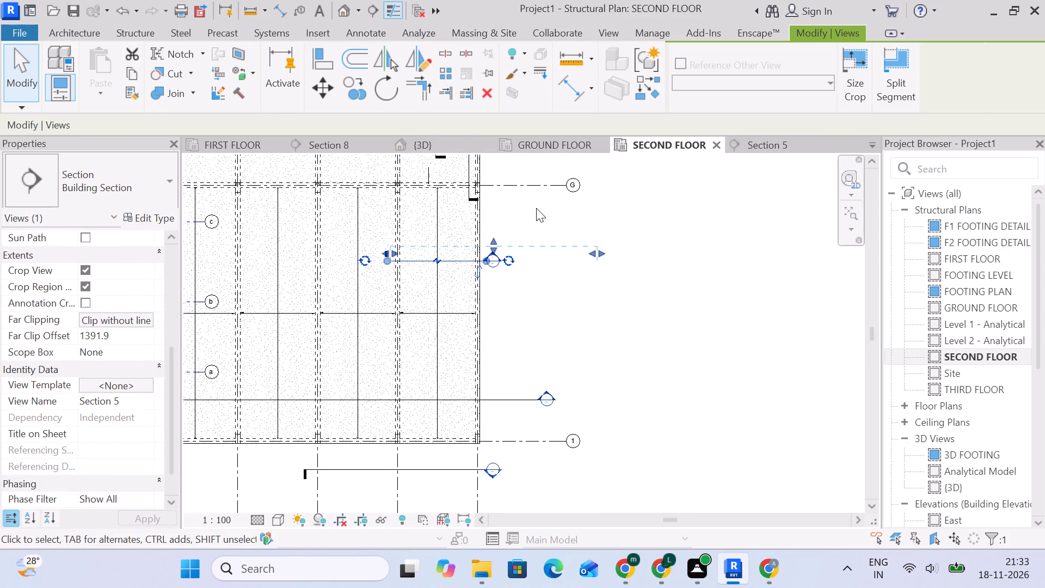
pyautogui.click(588, 253)
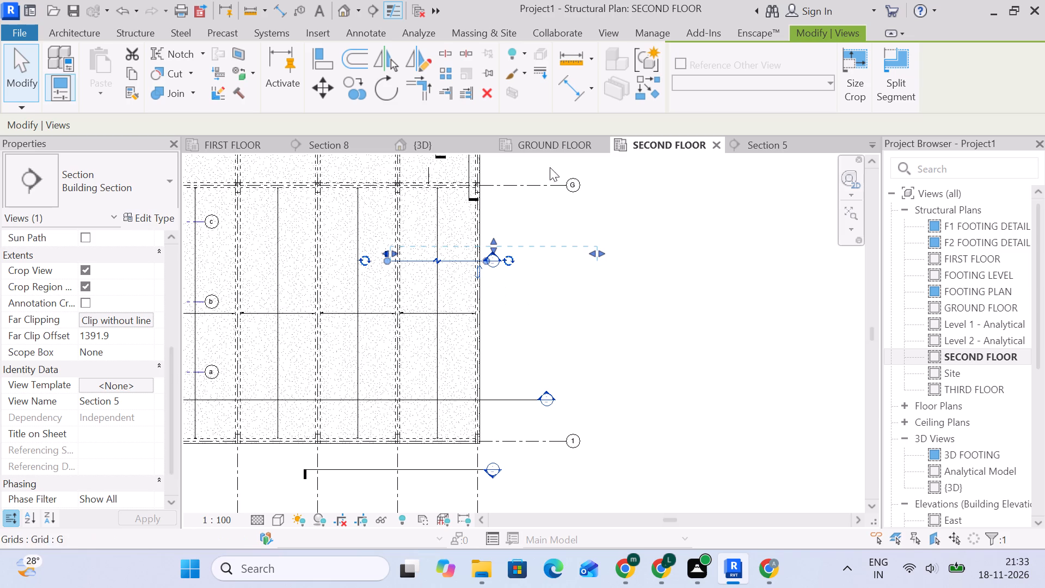
pyautogui.click(758, 140)
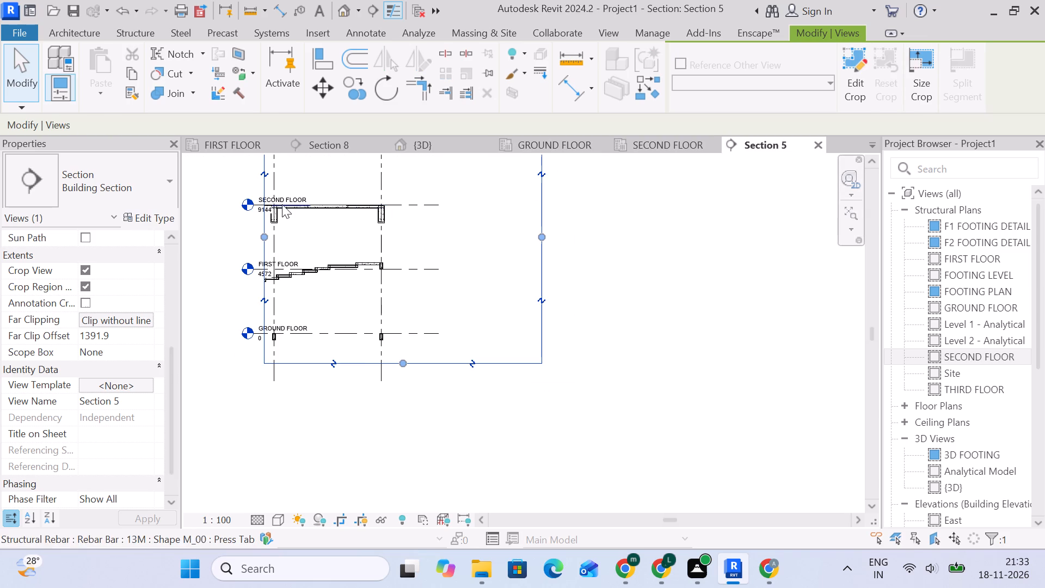
pyautogui.scroll(6, 273, 206)
pyautogui.moveTo(320, 225); pyautogui.dragTo(381, 226, button='middle')
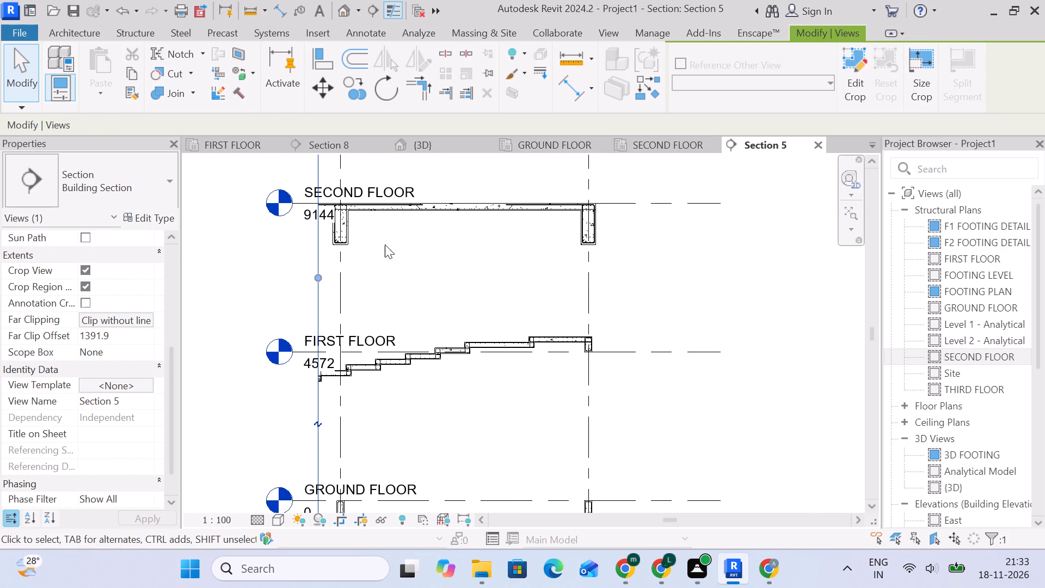
pyautogui.scroll(-4, 399, 269)
pyautogui.moveTo(407, 280); pyautogui.dragTo(405, 203, button='middle')
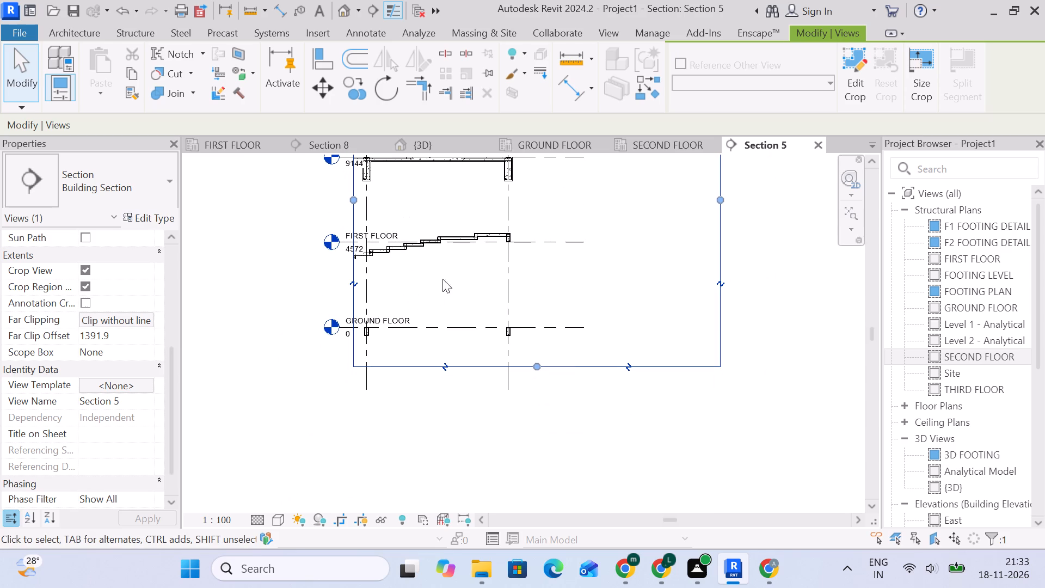
pyautogui.moveTo(475, 259); pyautogui.dragTo(492, 297, button='middle')
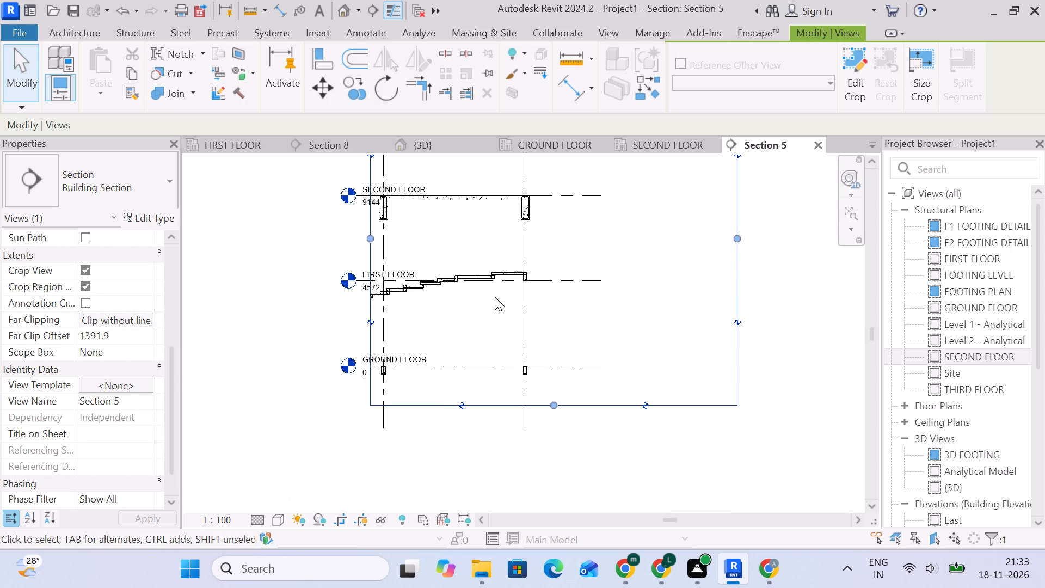
pyautogui.scroll(4, 523, 283)
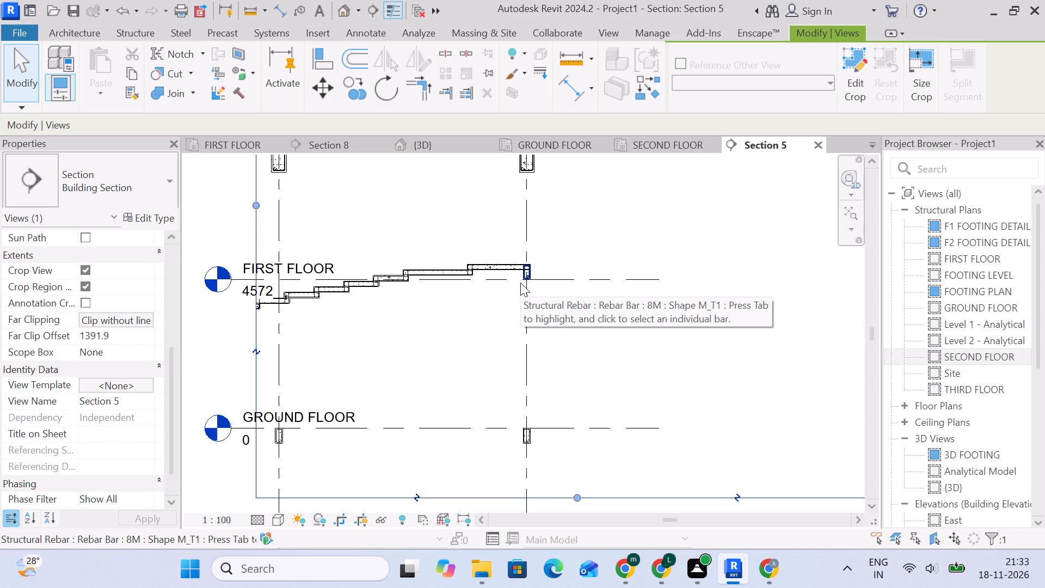
pyautogui.press('Escape')
pyautogui.scroll(-5, 594, 348)
pyautogui.moveTo(595, 356); pyautogui.dragTo(562, 358, button='middle')
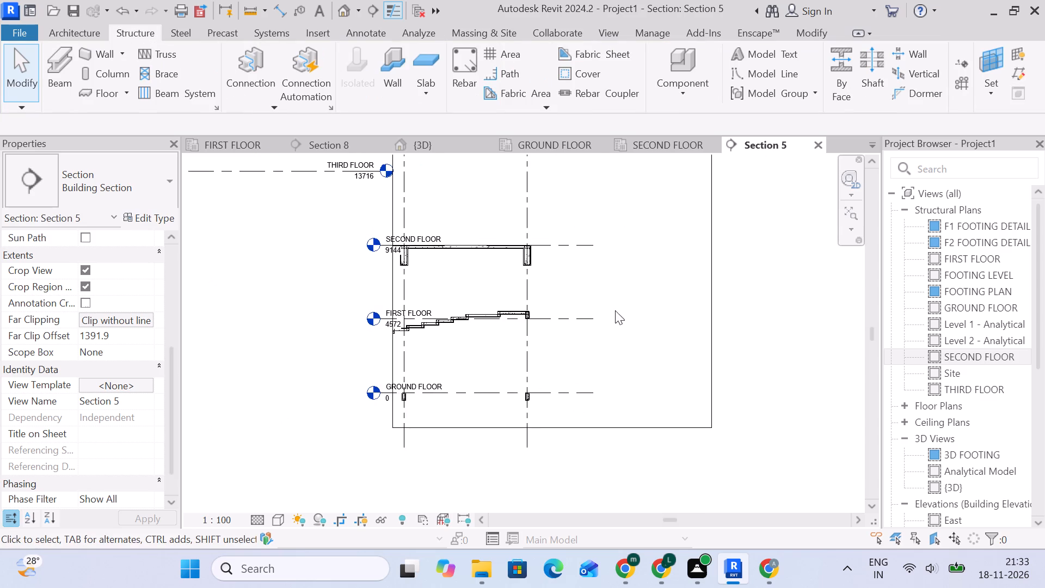
# Compare the SECOND FLOOR and GROUND FLOOR plans, examining the framing and section markers around grids B to F and grid 1.
pyautogui.click(662, 143)
pyautogui.scroll(-5, 547, 284)
pyautogui.moveTo(547, 284); pyautogui.dragTo(562, 315, button='middle')
pyautogui.scroll(1, 562, 315)
pyautogui.click(570, 302)
pyautogui.click(540, 138)
pyautogui.scroll(-3, 571, 278)
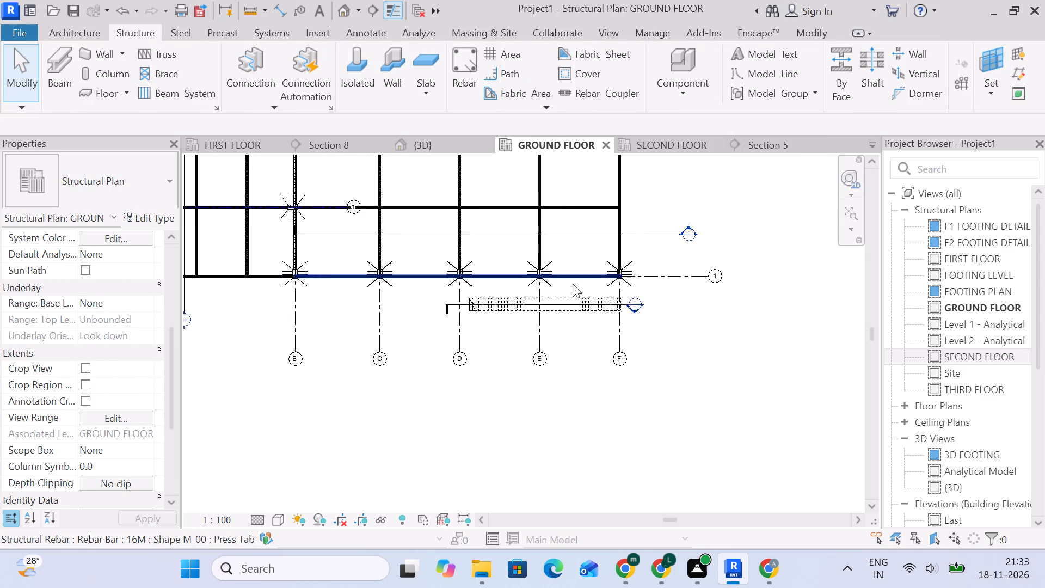
pyautogui.scroll(-1, 573, 284)
pyautogui.moveTo(570, 287); pyautogui.dragTo(435, 383, button='middle')
pyautogui.scroll(-3, 629, 310)
# Close the Section 5 view and move the SECOND FLOOR plan to first place among the open views.
pyautogui.click(782, 143)
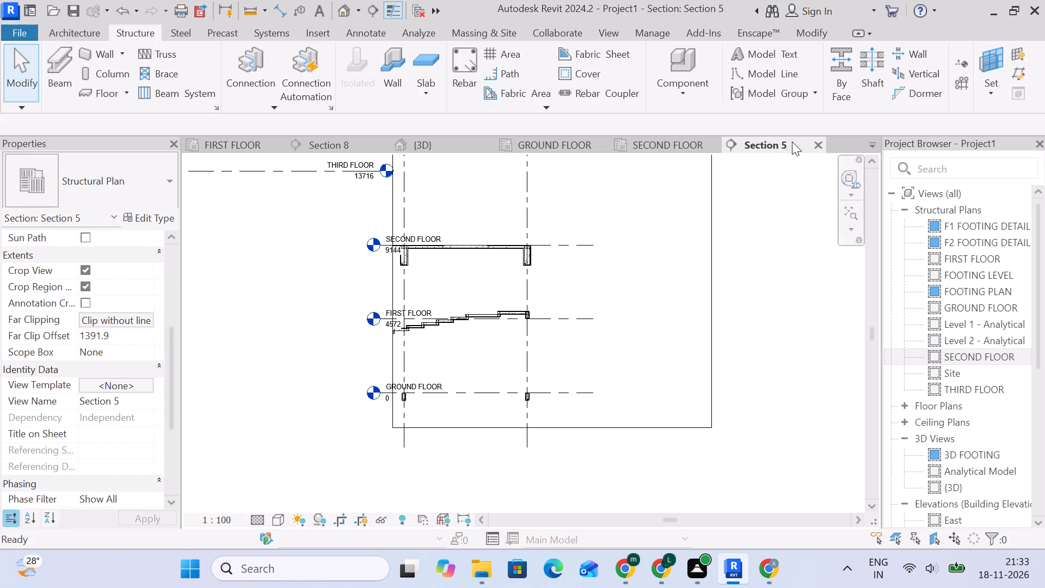
pyautogui.click(813, 142)
pyautogui.moveTo(674, 148); pyautogui.dragTo(691, 158)
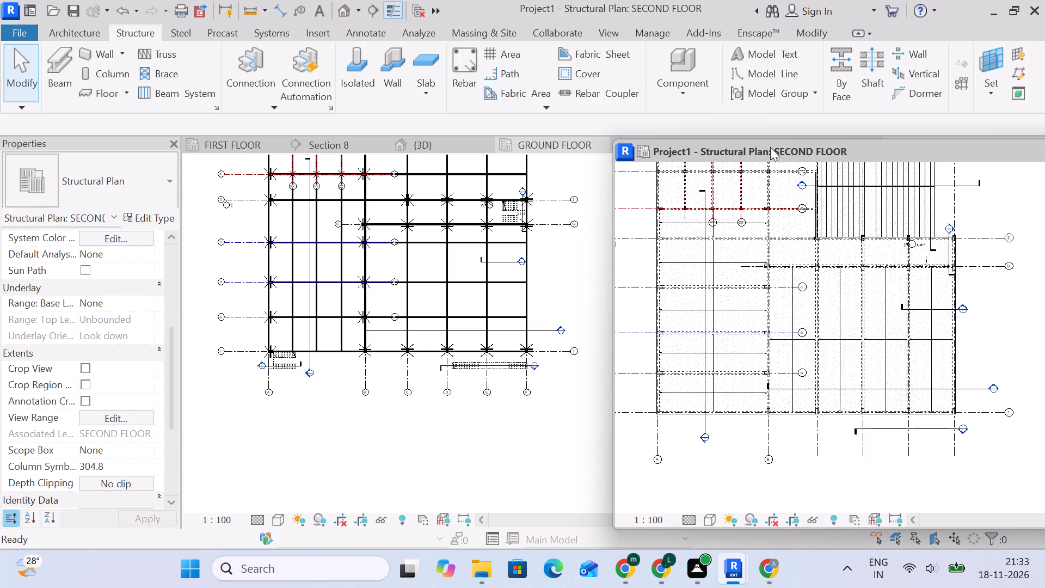
pyautogui.moveTo(863, 147); pyautogui.dragTo(611, 150)
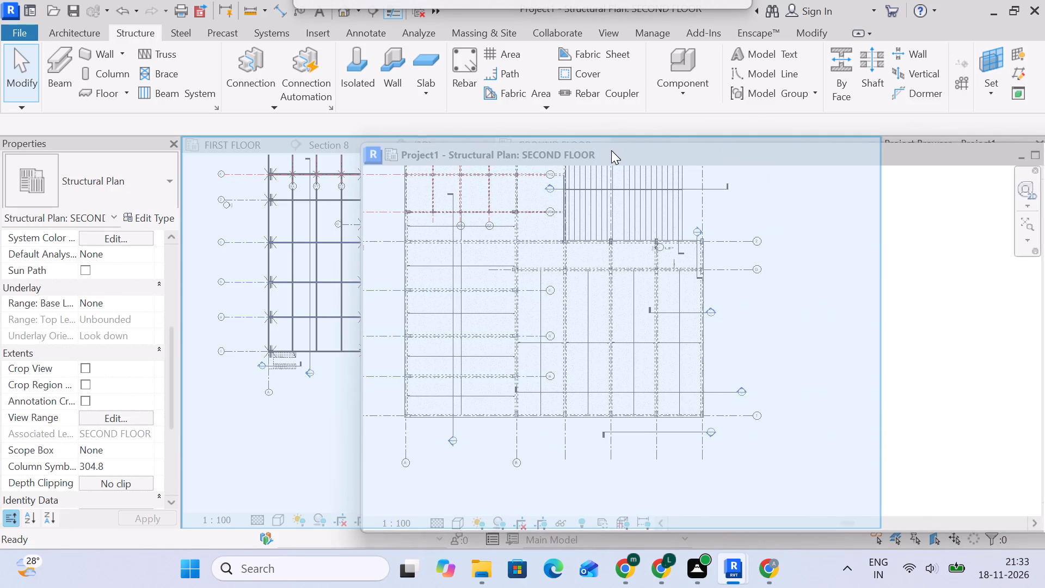
# Review the SECOND FLOOR plan, the stair in Section 8, and the FIRST FLOOR plan's slabs and rebar.
pyautogui.scroll(-4, 661, 225)
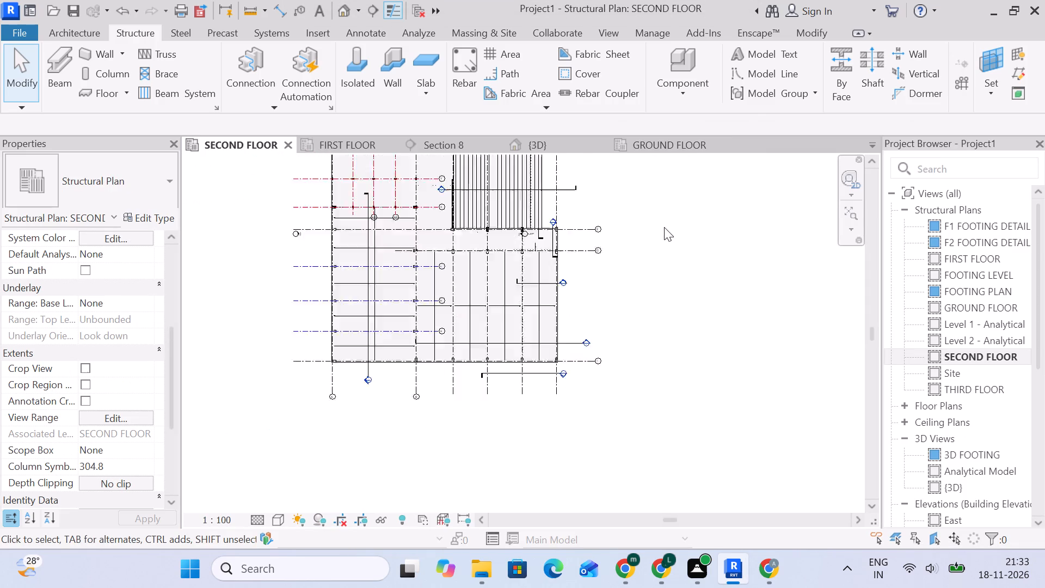
pyautogui.scroll(-1, 664, 227)
pyautogui.moveTo(669, 238); pyautogui.dragTo(678, 335, button='middle')
pyautogui.scroll(2, 553, 204)
pyautogui.click(414, 149)
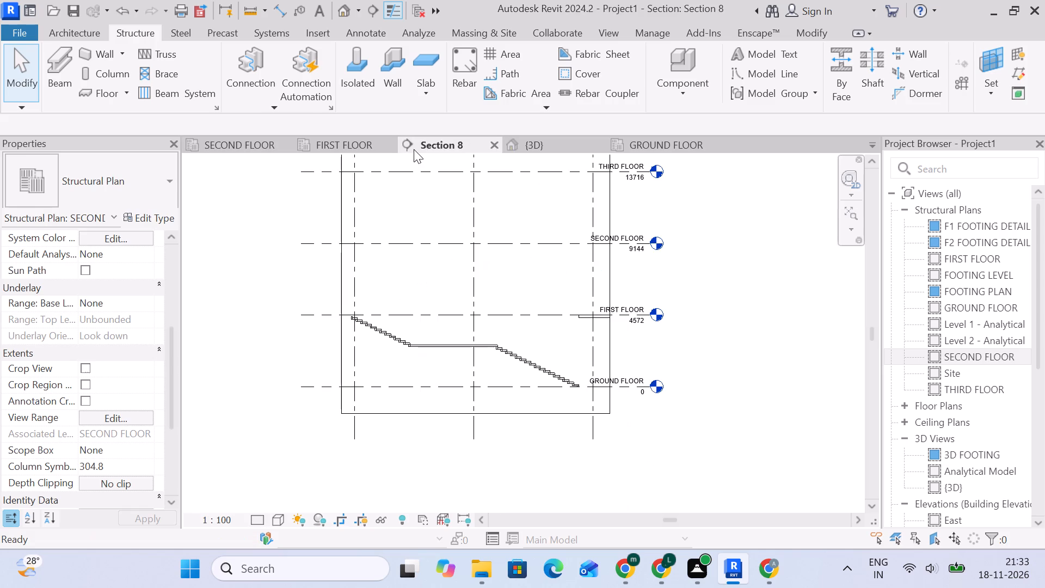
pyautogui.click(352, 149)
pyautogui.scroll(4, 472, 309)
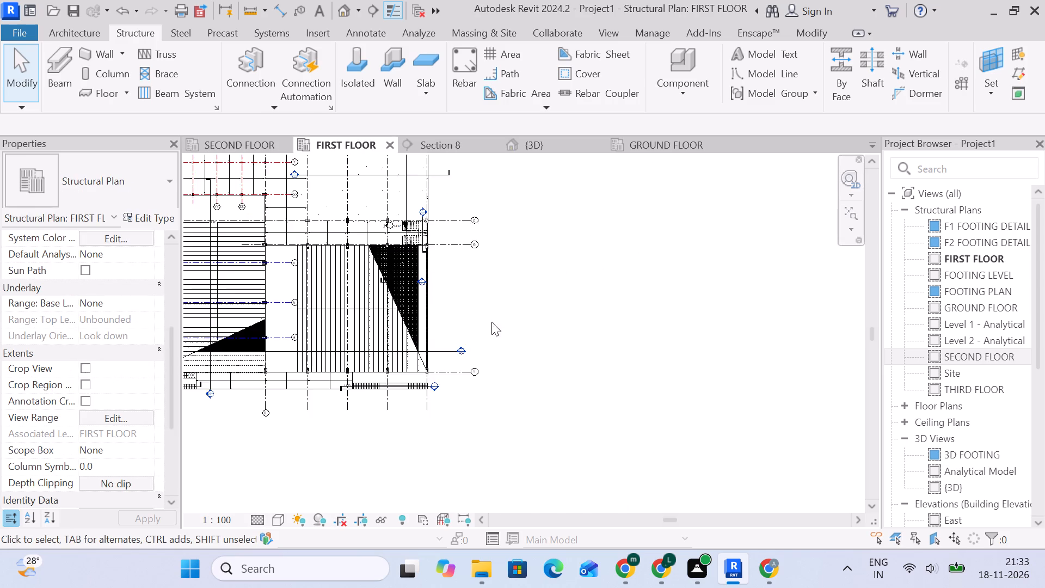
pyautogui.moveTo(494, 322); pyautogui.dragTo(668, 318, button='middle')
# Close the GROUND FLOOR plan view.
pyautogui.click(714, 139)
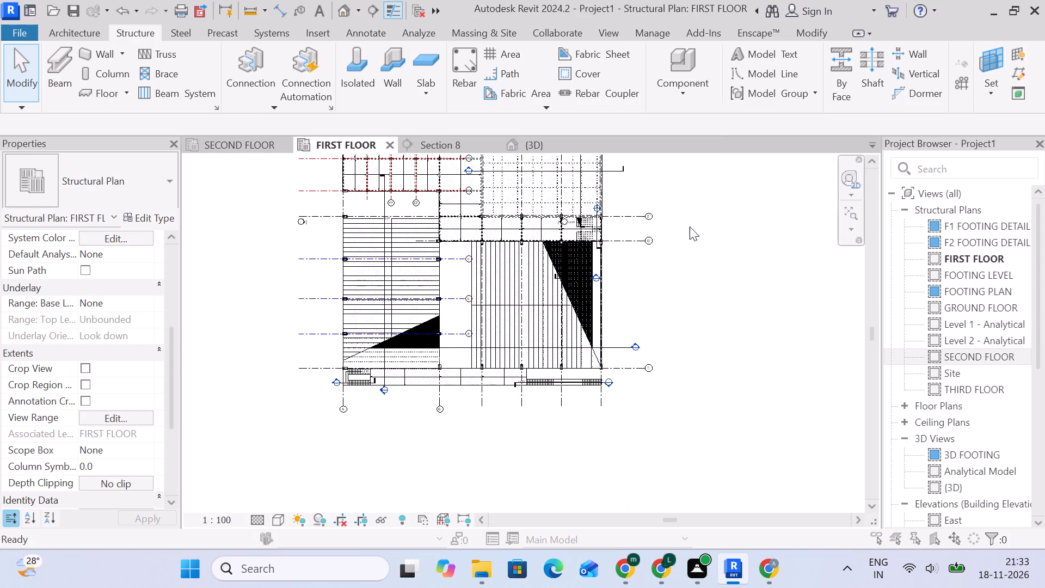
# Switch from the FIRST FLOOR plan to the {3D} view.
pyautogui.click(563, 236)
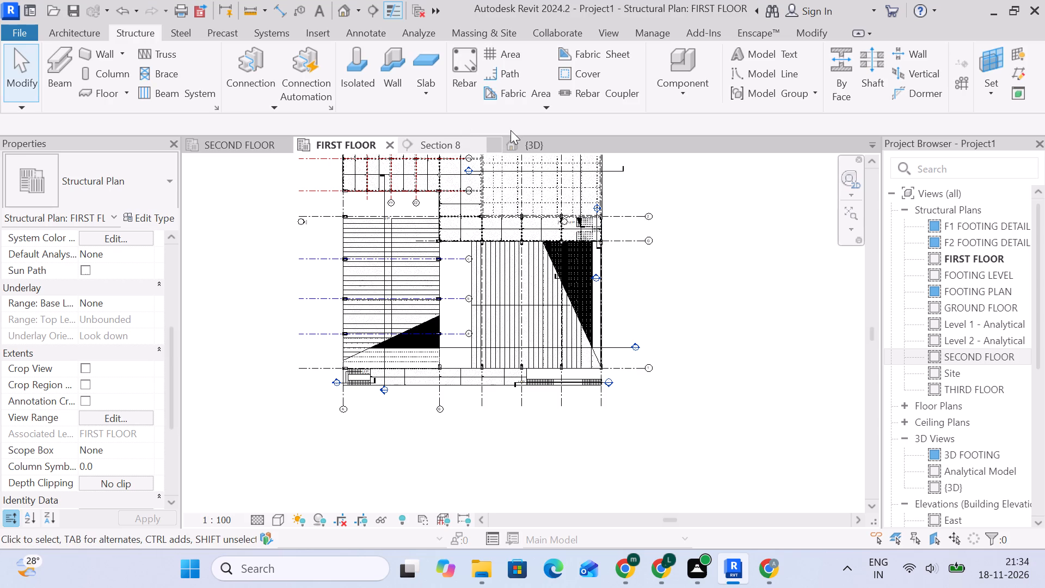
pyautogui.click(536, 136)
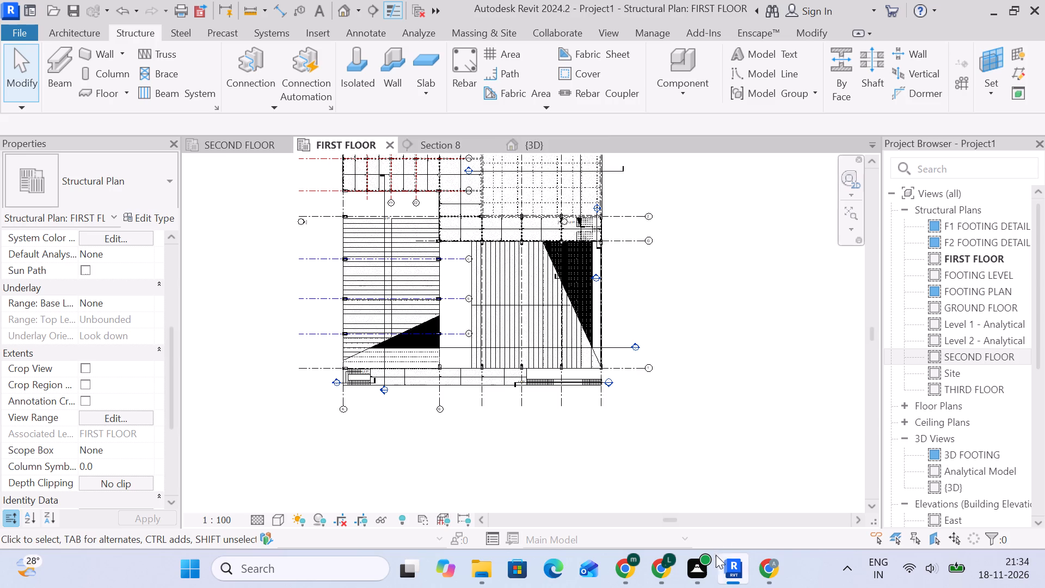